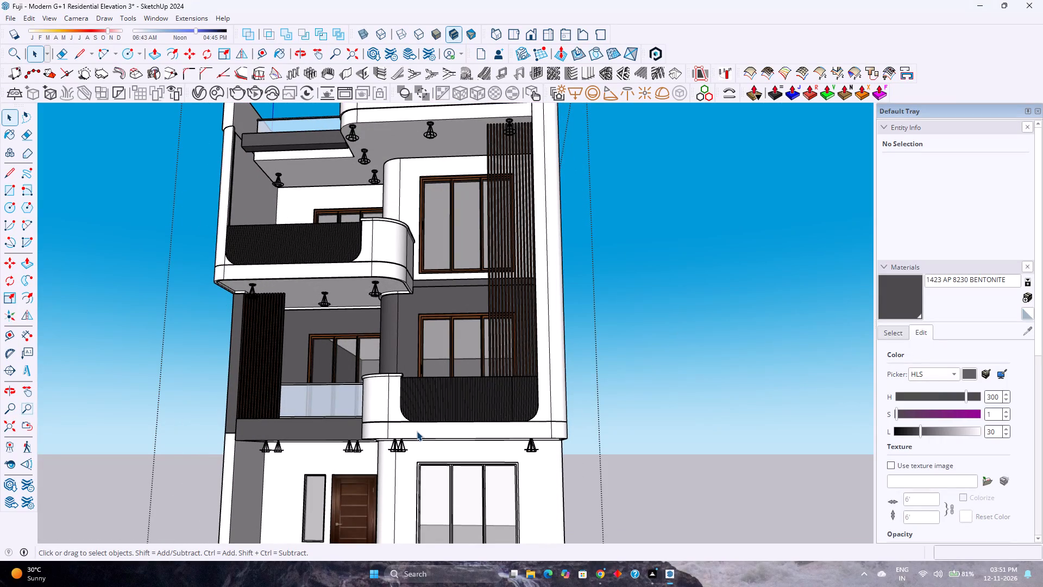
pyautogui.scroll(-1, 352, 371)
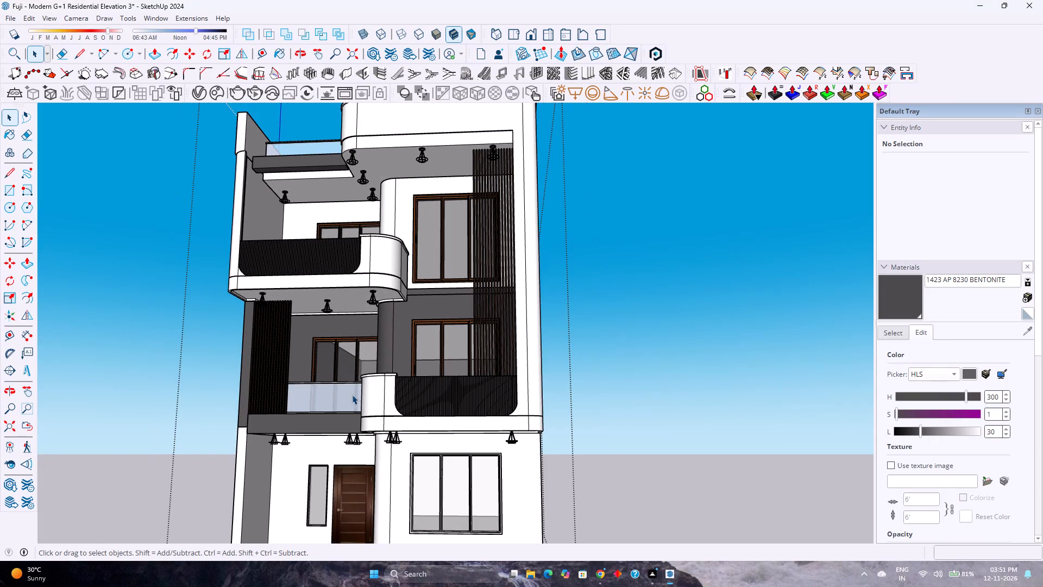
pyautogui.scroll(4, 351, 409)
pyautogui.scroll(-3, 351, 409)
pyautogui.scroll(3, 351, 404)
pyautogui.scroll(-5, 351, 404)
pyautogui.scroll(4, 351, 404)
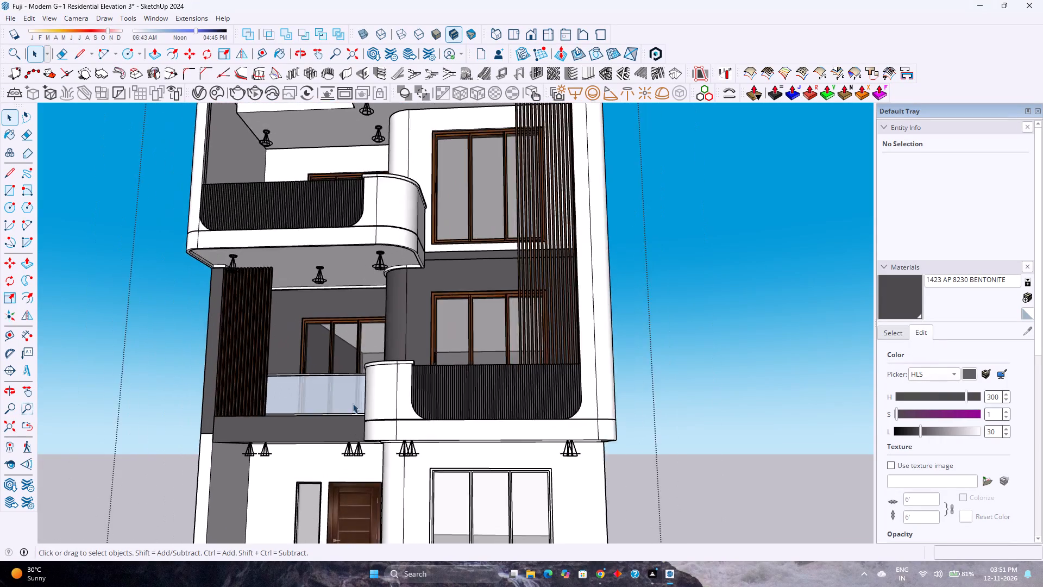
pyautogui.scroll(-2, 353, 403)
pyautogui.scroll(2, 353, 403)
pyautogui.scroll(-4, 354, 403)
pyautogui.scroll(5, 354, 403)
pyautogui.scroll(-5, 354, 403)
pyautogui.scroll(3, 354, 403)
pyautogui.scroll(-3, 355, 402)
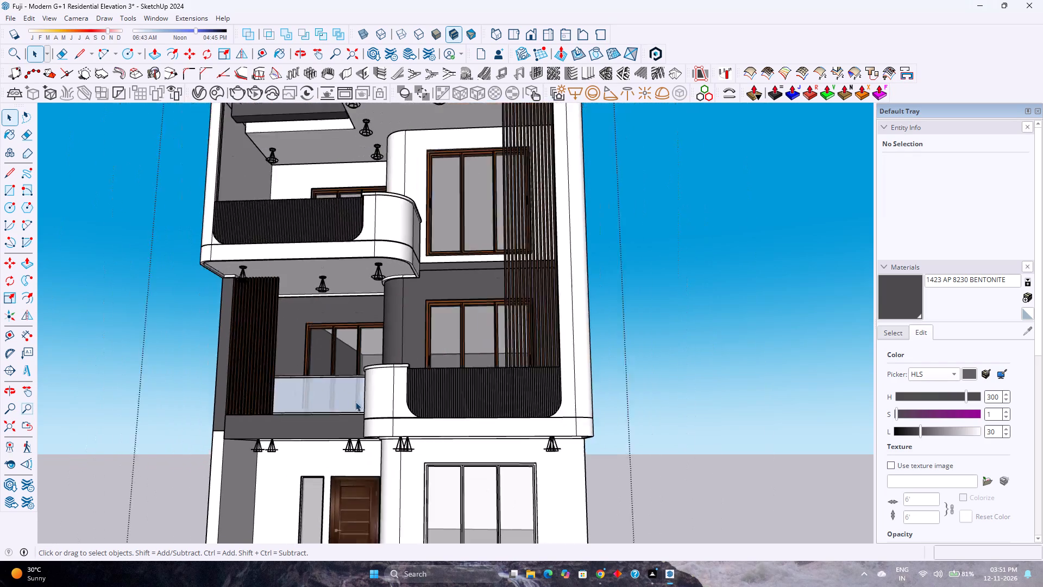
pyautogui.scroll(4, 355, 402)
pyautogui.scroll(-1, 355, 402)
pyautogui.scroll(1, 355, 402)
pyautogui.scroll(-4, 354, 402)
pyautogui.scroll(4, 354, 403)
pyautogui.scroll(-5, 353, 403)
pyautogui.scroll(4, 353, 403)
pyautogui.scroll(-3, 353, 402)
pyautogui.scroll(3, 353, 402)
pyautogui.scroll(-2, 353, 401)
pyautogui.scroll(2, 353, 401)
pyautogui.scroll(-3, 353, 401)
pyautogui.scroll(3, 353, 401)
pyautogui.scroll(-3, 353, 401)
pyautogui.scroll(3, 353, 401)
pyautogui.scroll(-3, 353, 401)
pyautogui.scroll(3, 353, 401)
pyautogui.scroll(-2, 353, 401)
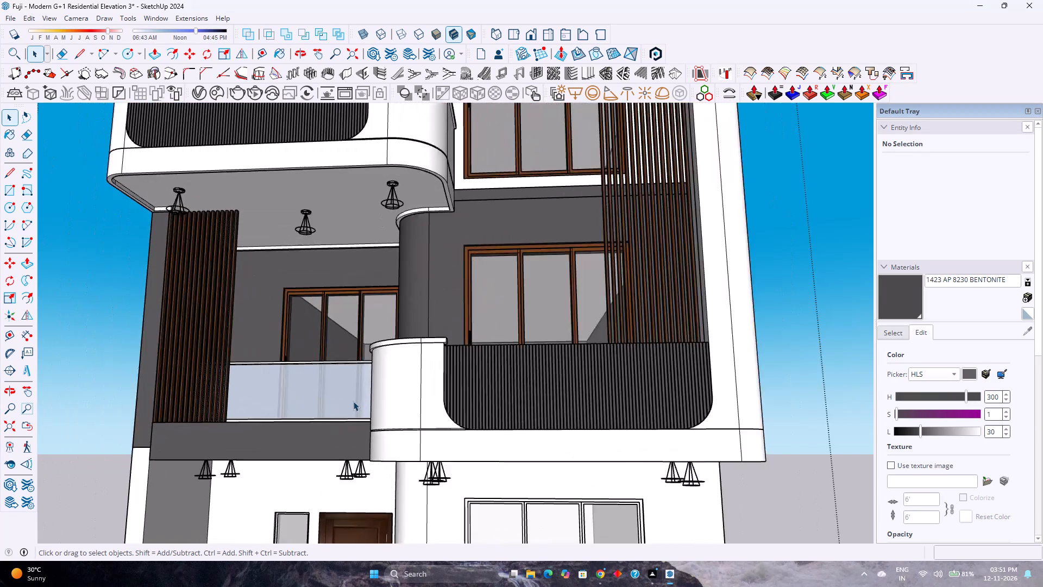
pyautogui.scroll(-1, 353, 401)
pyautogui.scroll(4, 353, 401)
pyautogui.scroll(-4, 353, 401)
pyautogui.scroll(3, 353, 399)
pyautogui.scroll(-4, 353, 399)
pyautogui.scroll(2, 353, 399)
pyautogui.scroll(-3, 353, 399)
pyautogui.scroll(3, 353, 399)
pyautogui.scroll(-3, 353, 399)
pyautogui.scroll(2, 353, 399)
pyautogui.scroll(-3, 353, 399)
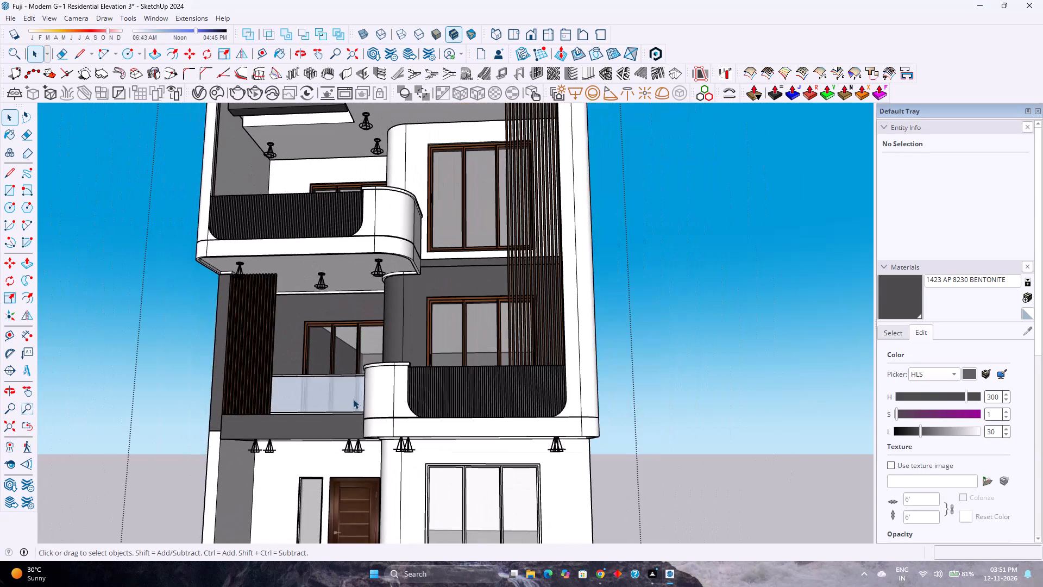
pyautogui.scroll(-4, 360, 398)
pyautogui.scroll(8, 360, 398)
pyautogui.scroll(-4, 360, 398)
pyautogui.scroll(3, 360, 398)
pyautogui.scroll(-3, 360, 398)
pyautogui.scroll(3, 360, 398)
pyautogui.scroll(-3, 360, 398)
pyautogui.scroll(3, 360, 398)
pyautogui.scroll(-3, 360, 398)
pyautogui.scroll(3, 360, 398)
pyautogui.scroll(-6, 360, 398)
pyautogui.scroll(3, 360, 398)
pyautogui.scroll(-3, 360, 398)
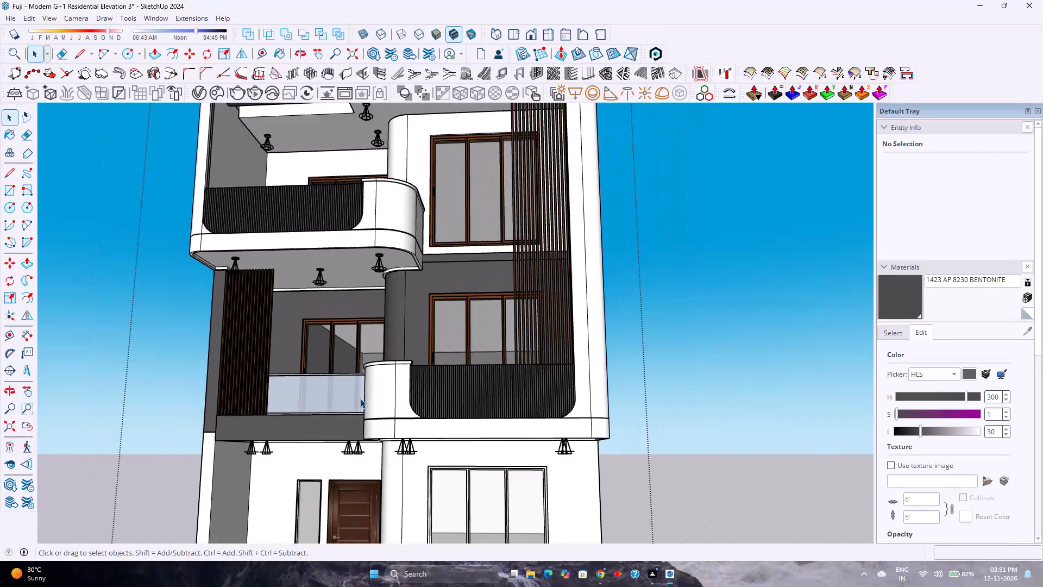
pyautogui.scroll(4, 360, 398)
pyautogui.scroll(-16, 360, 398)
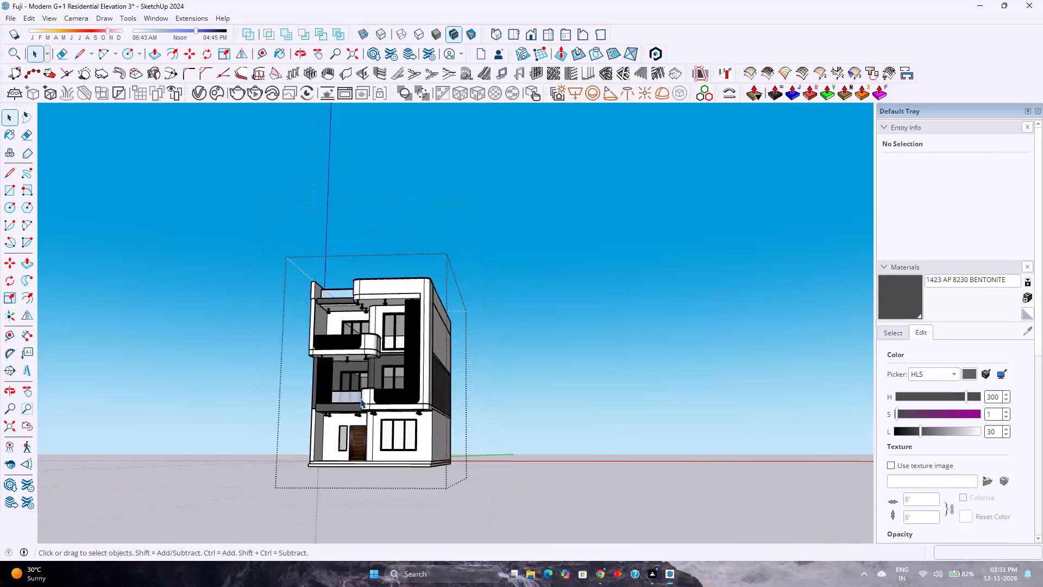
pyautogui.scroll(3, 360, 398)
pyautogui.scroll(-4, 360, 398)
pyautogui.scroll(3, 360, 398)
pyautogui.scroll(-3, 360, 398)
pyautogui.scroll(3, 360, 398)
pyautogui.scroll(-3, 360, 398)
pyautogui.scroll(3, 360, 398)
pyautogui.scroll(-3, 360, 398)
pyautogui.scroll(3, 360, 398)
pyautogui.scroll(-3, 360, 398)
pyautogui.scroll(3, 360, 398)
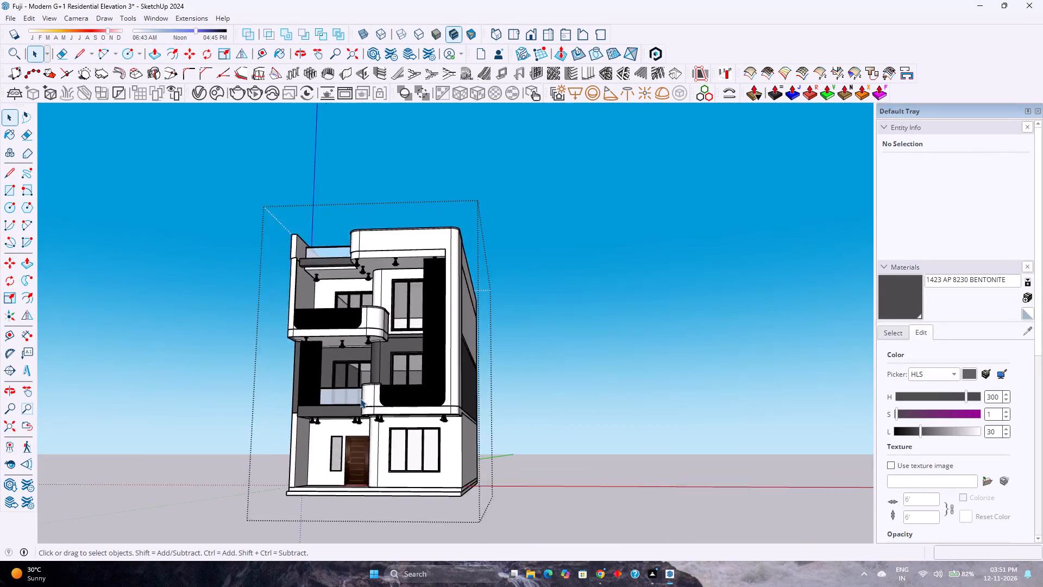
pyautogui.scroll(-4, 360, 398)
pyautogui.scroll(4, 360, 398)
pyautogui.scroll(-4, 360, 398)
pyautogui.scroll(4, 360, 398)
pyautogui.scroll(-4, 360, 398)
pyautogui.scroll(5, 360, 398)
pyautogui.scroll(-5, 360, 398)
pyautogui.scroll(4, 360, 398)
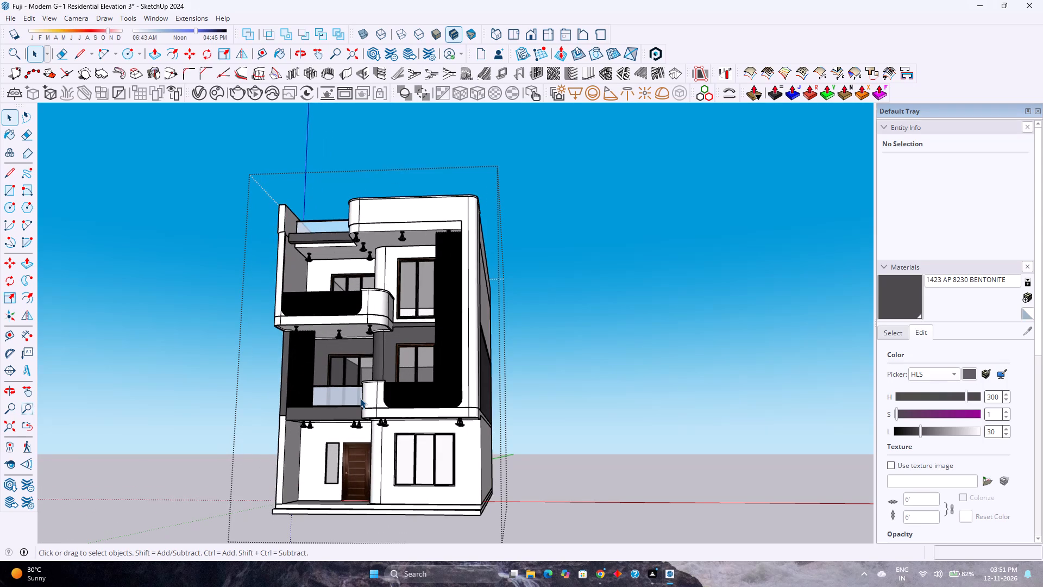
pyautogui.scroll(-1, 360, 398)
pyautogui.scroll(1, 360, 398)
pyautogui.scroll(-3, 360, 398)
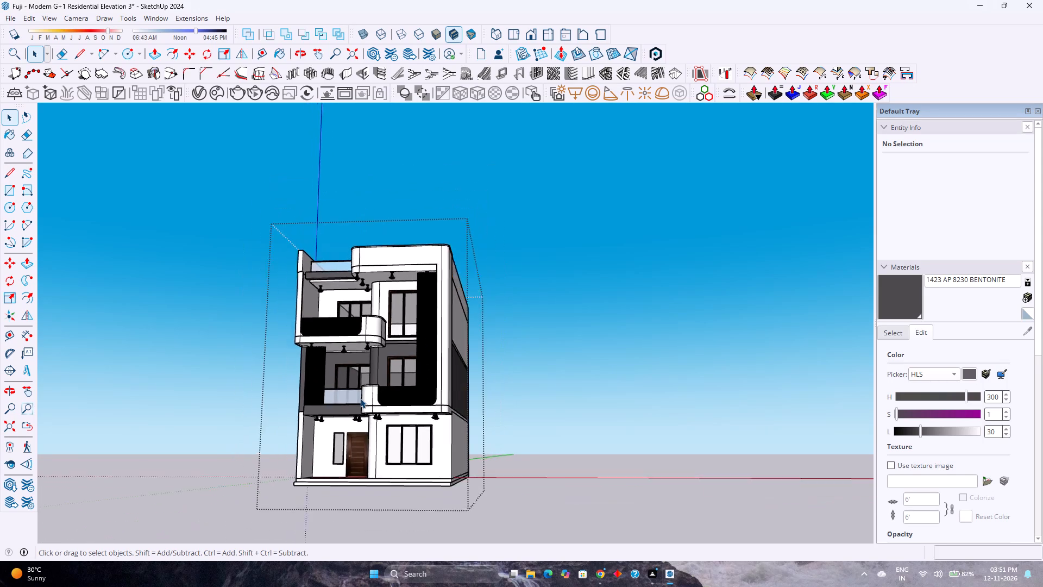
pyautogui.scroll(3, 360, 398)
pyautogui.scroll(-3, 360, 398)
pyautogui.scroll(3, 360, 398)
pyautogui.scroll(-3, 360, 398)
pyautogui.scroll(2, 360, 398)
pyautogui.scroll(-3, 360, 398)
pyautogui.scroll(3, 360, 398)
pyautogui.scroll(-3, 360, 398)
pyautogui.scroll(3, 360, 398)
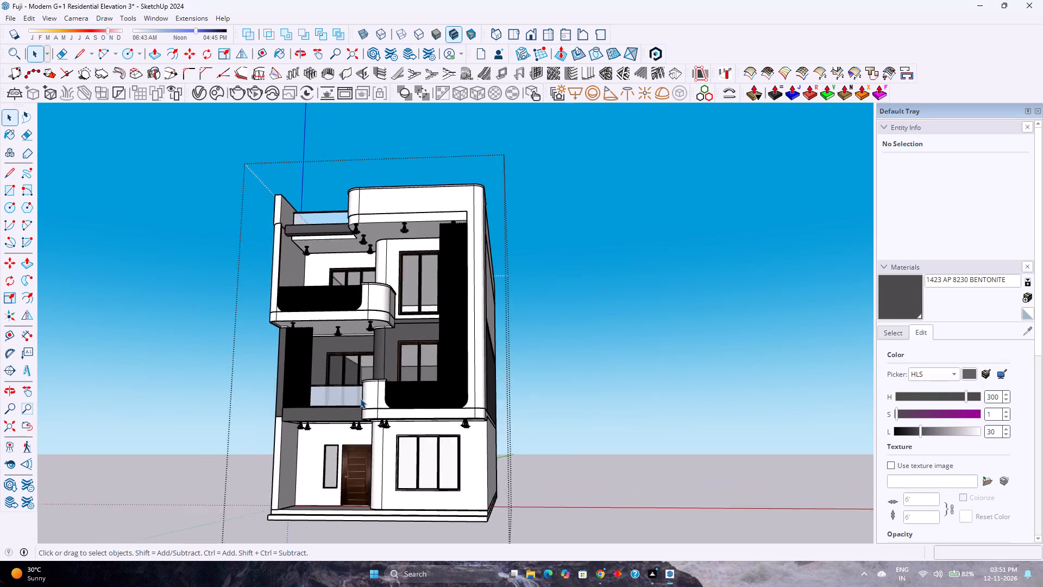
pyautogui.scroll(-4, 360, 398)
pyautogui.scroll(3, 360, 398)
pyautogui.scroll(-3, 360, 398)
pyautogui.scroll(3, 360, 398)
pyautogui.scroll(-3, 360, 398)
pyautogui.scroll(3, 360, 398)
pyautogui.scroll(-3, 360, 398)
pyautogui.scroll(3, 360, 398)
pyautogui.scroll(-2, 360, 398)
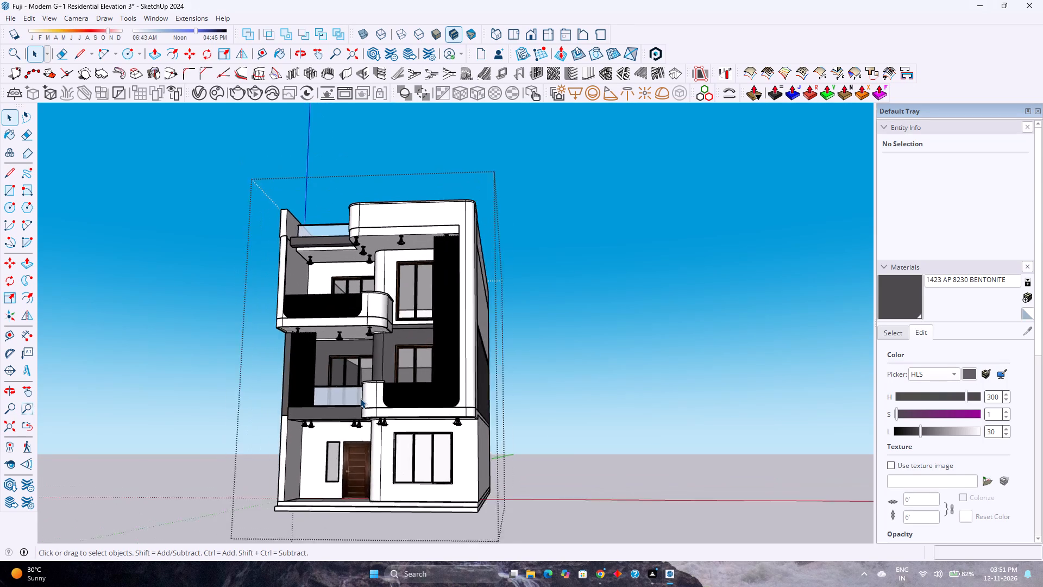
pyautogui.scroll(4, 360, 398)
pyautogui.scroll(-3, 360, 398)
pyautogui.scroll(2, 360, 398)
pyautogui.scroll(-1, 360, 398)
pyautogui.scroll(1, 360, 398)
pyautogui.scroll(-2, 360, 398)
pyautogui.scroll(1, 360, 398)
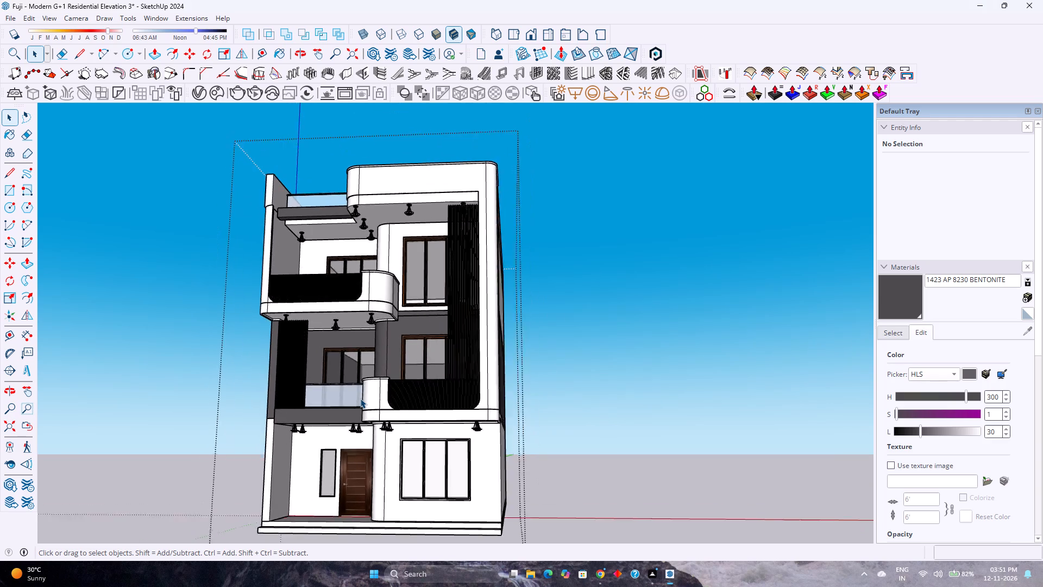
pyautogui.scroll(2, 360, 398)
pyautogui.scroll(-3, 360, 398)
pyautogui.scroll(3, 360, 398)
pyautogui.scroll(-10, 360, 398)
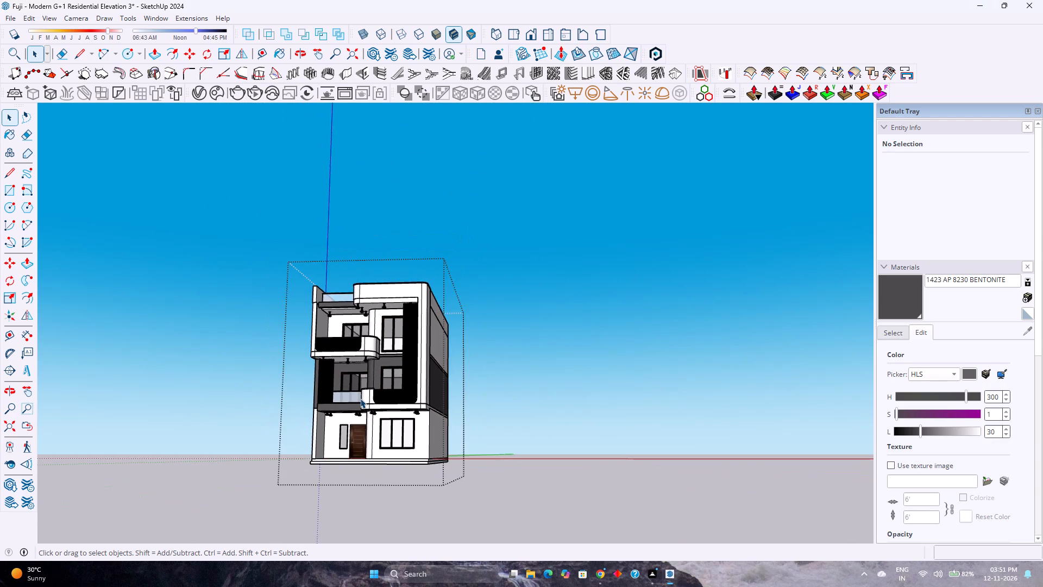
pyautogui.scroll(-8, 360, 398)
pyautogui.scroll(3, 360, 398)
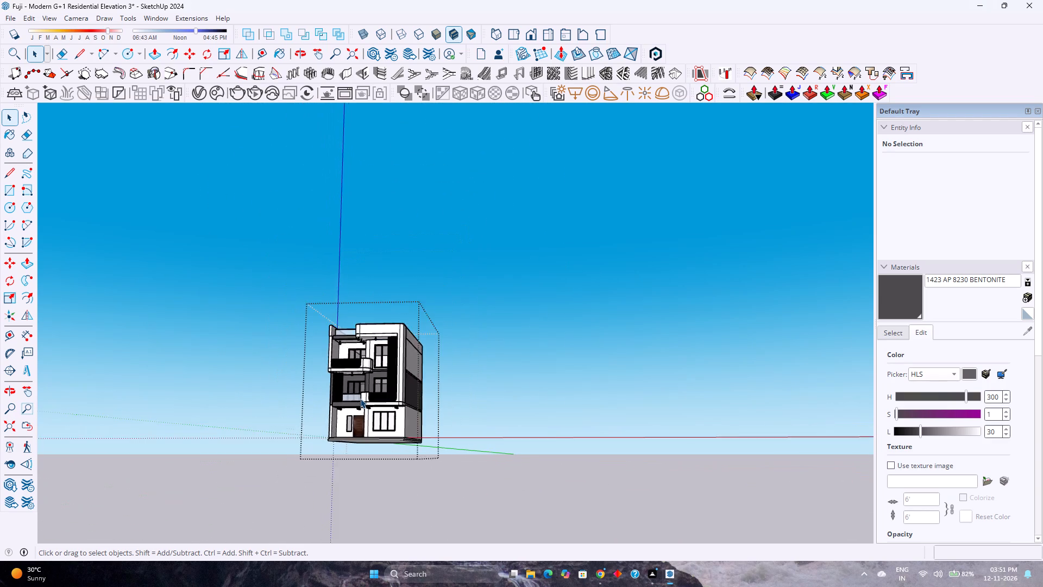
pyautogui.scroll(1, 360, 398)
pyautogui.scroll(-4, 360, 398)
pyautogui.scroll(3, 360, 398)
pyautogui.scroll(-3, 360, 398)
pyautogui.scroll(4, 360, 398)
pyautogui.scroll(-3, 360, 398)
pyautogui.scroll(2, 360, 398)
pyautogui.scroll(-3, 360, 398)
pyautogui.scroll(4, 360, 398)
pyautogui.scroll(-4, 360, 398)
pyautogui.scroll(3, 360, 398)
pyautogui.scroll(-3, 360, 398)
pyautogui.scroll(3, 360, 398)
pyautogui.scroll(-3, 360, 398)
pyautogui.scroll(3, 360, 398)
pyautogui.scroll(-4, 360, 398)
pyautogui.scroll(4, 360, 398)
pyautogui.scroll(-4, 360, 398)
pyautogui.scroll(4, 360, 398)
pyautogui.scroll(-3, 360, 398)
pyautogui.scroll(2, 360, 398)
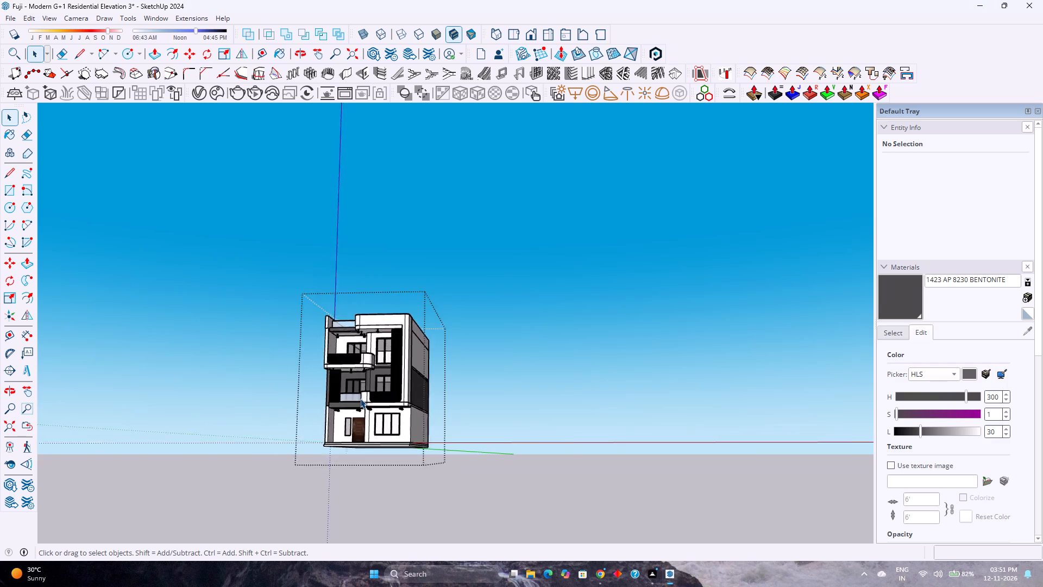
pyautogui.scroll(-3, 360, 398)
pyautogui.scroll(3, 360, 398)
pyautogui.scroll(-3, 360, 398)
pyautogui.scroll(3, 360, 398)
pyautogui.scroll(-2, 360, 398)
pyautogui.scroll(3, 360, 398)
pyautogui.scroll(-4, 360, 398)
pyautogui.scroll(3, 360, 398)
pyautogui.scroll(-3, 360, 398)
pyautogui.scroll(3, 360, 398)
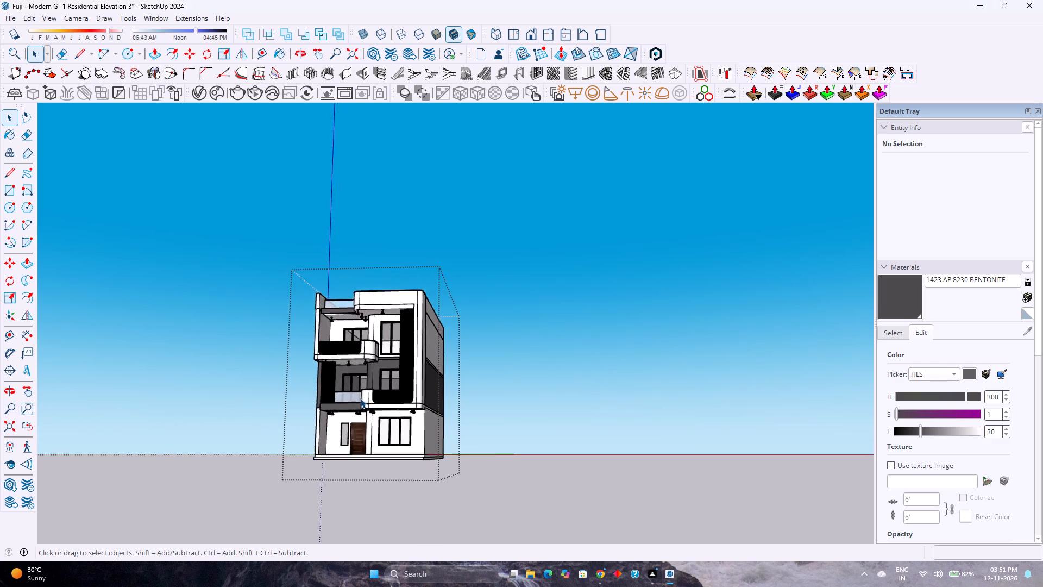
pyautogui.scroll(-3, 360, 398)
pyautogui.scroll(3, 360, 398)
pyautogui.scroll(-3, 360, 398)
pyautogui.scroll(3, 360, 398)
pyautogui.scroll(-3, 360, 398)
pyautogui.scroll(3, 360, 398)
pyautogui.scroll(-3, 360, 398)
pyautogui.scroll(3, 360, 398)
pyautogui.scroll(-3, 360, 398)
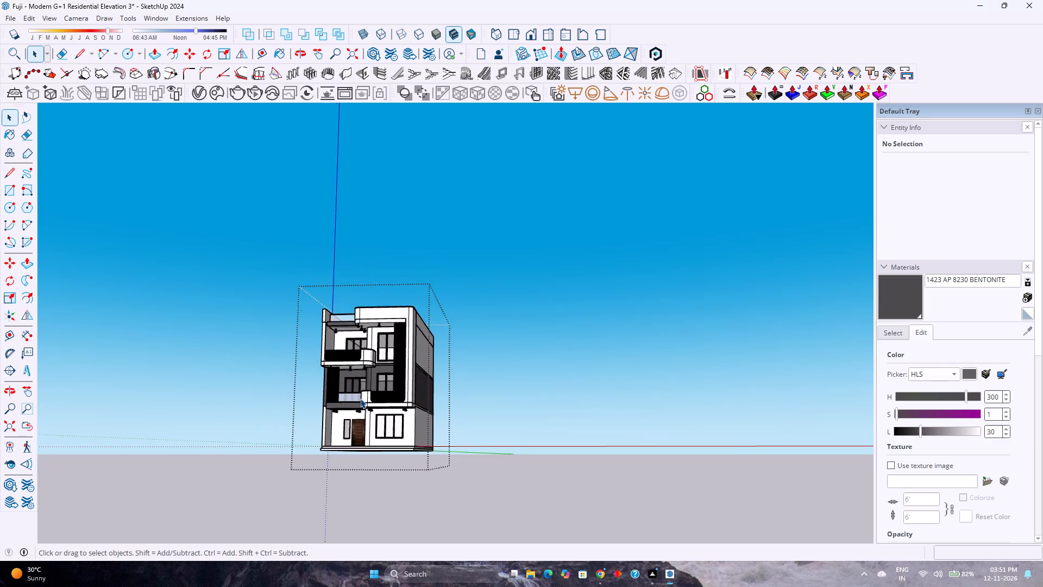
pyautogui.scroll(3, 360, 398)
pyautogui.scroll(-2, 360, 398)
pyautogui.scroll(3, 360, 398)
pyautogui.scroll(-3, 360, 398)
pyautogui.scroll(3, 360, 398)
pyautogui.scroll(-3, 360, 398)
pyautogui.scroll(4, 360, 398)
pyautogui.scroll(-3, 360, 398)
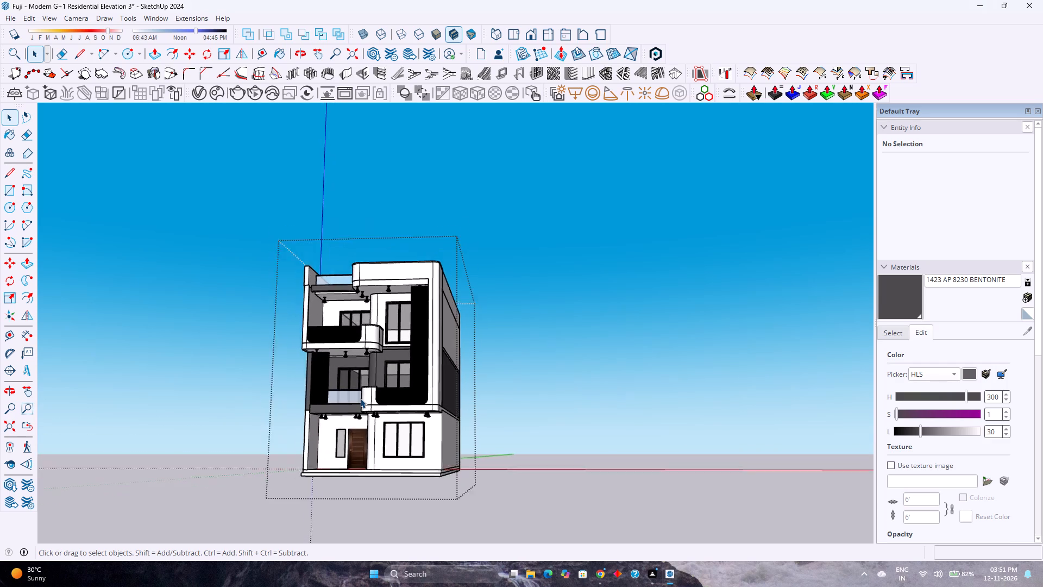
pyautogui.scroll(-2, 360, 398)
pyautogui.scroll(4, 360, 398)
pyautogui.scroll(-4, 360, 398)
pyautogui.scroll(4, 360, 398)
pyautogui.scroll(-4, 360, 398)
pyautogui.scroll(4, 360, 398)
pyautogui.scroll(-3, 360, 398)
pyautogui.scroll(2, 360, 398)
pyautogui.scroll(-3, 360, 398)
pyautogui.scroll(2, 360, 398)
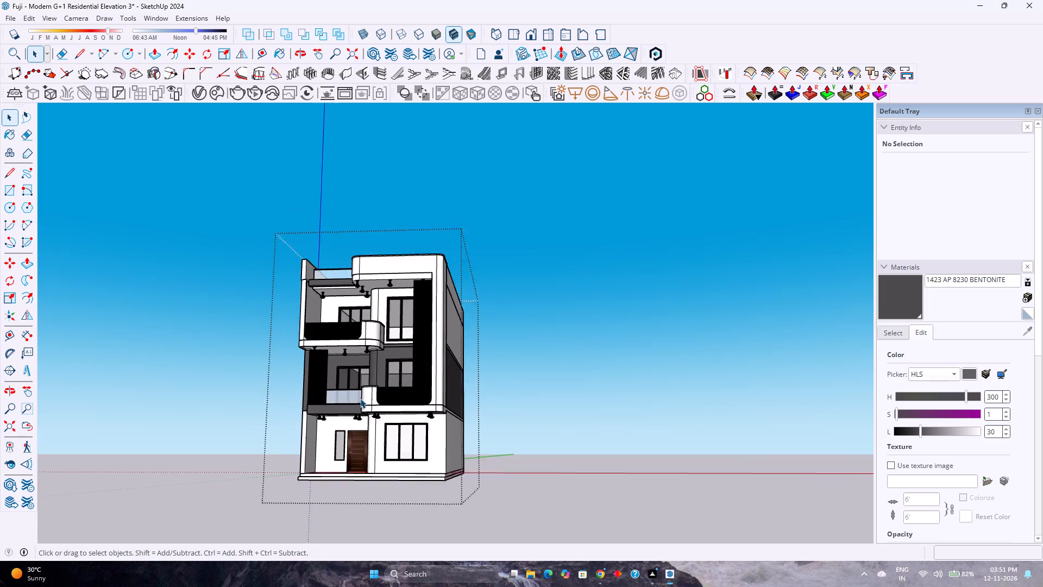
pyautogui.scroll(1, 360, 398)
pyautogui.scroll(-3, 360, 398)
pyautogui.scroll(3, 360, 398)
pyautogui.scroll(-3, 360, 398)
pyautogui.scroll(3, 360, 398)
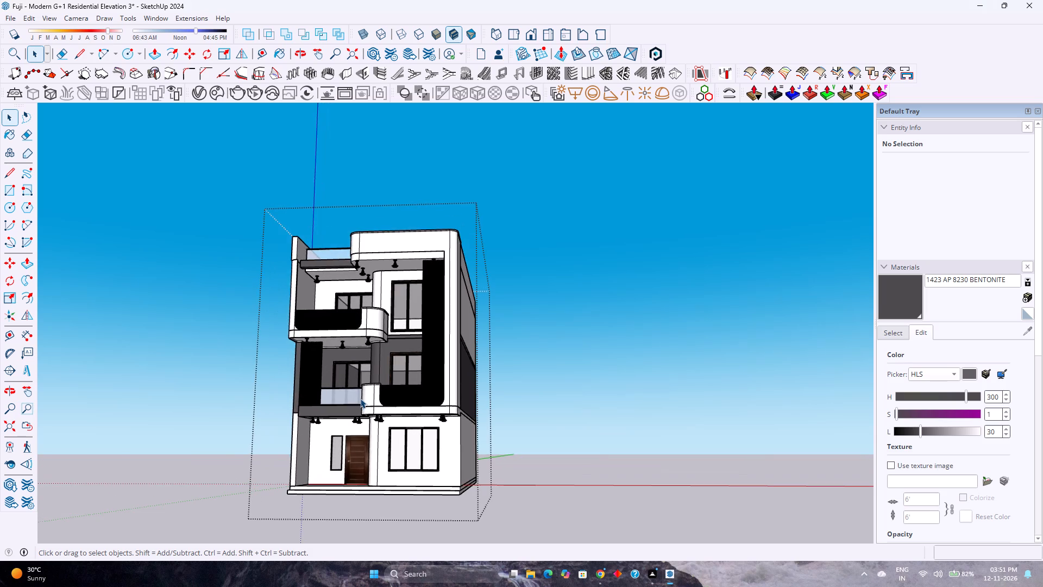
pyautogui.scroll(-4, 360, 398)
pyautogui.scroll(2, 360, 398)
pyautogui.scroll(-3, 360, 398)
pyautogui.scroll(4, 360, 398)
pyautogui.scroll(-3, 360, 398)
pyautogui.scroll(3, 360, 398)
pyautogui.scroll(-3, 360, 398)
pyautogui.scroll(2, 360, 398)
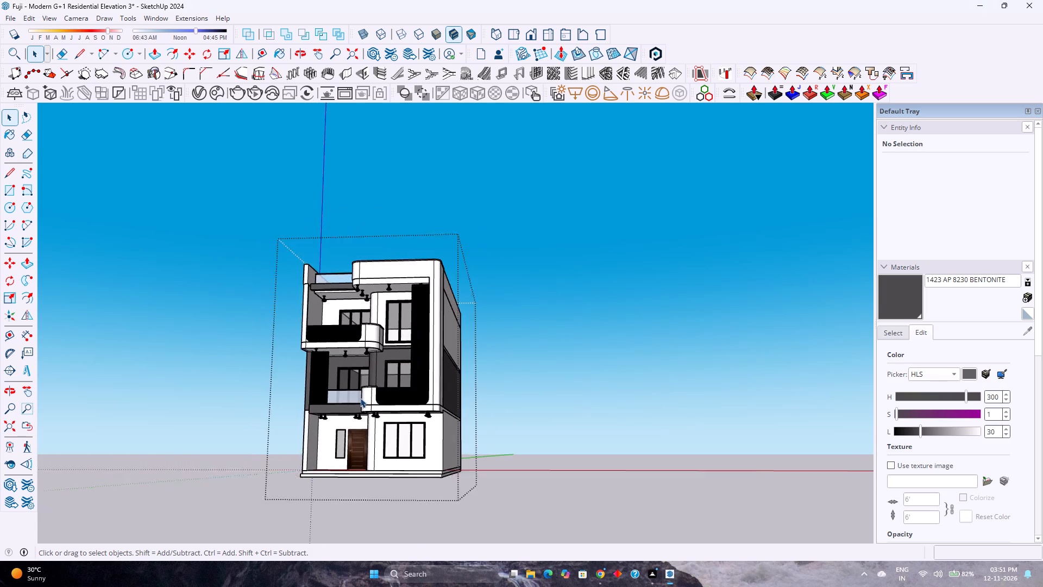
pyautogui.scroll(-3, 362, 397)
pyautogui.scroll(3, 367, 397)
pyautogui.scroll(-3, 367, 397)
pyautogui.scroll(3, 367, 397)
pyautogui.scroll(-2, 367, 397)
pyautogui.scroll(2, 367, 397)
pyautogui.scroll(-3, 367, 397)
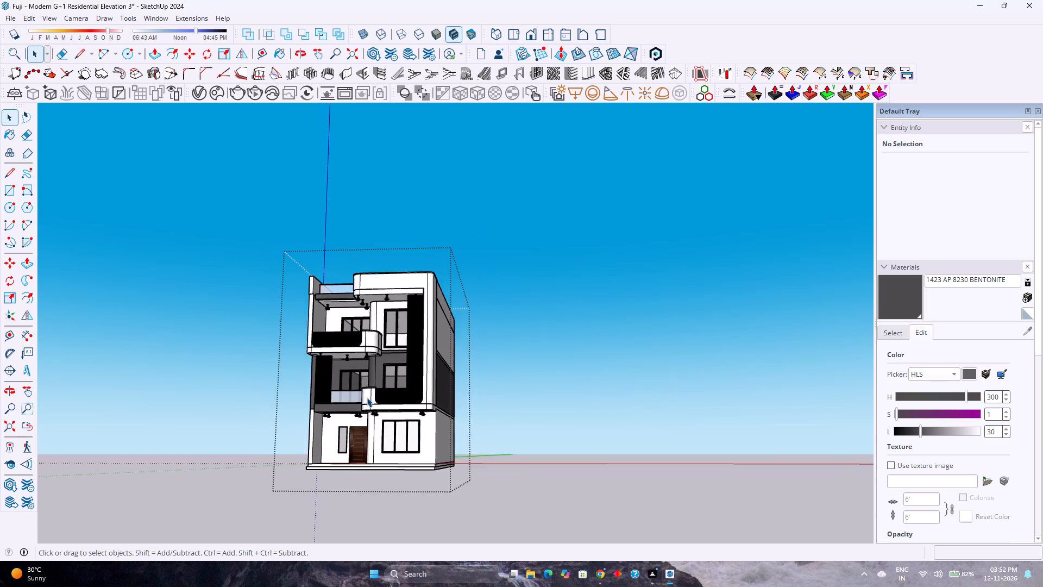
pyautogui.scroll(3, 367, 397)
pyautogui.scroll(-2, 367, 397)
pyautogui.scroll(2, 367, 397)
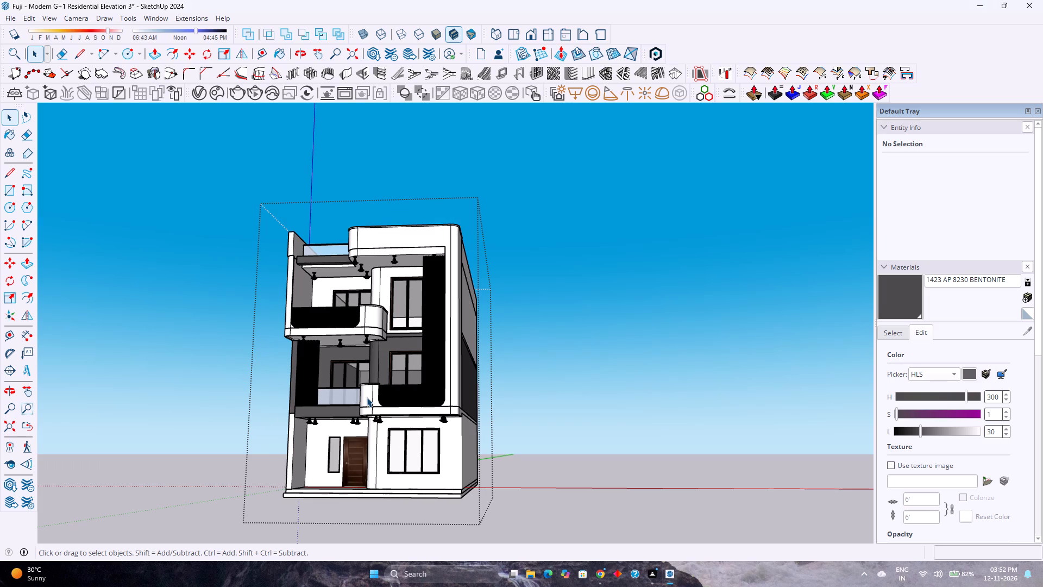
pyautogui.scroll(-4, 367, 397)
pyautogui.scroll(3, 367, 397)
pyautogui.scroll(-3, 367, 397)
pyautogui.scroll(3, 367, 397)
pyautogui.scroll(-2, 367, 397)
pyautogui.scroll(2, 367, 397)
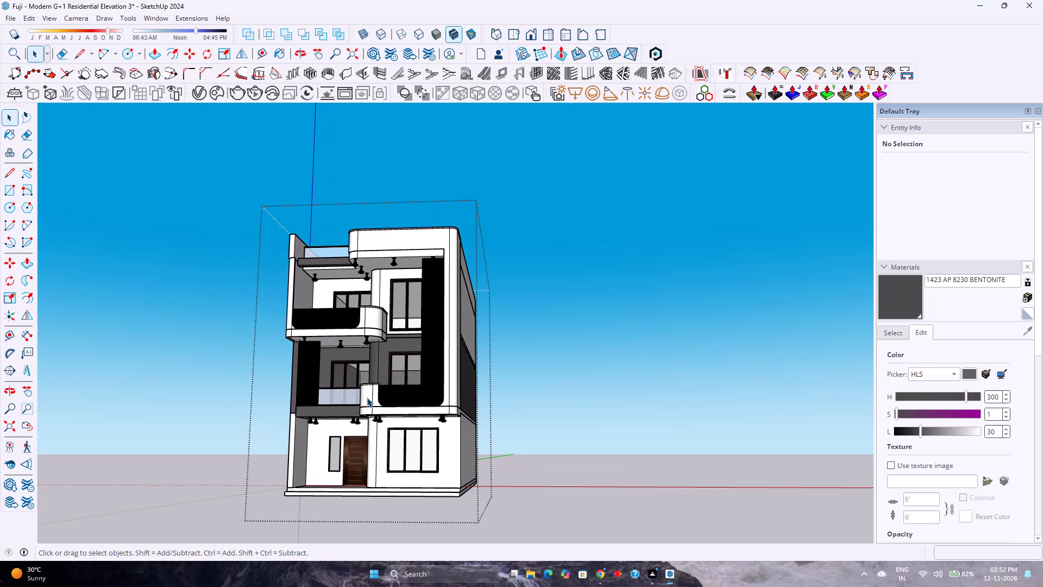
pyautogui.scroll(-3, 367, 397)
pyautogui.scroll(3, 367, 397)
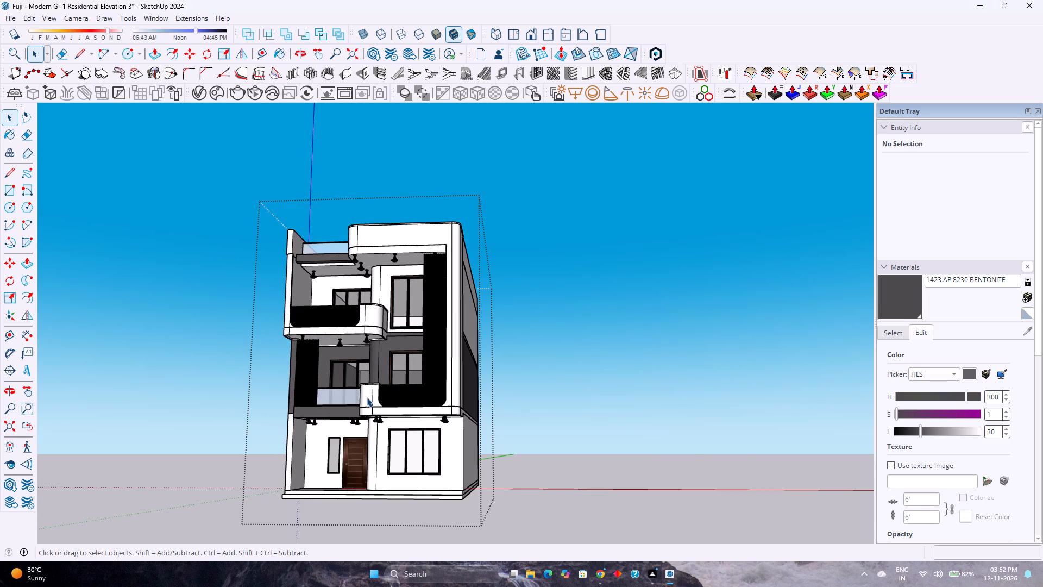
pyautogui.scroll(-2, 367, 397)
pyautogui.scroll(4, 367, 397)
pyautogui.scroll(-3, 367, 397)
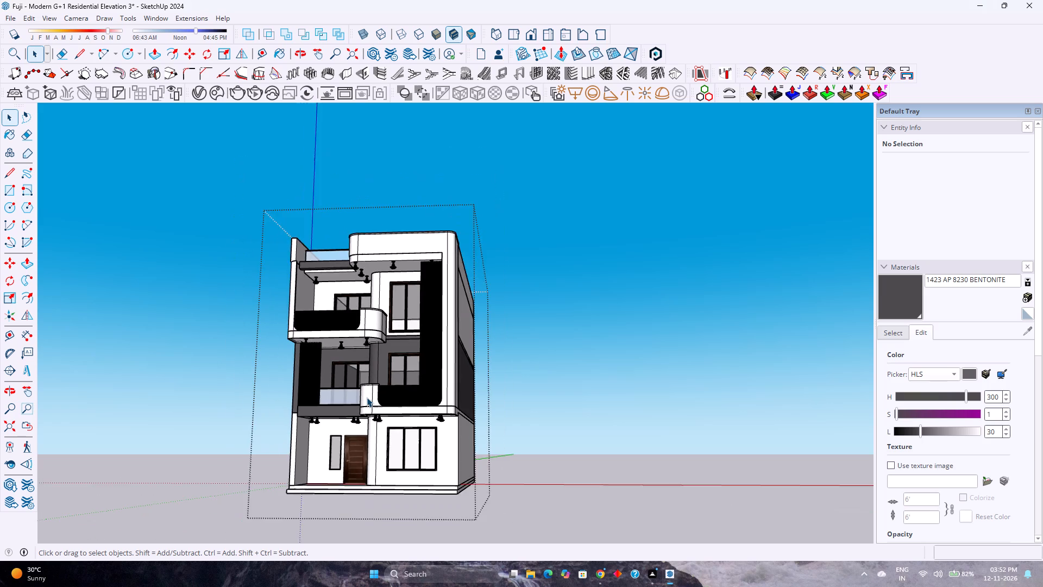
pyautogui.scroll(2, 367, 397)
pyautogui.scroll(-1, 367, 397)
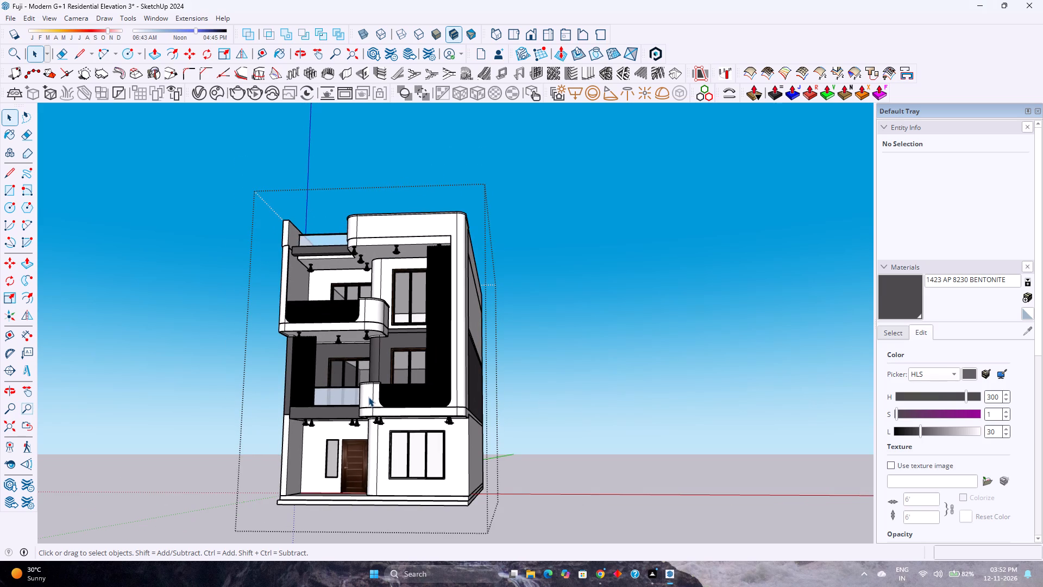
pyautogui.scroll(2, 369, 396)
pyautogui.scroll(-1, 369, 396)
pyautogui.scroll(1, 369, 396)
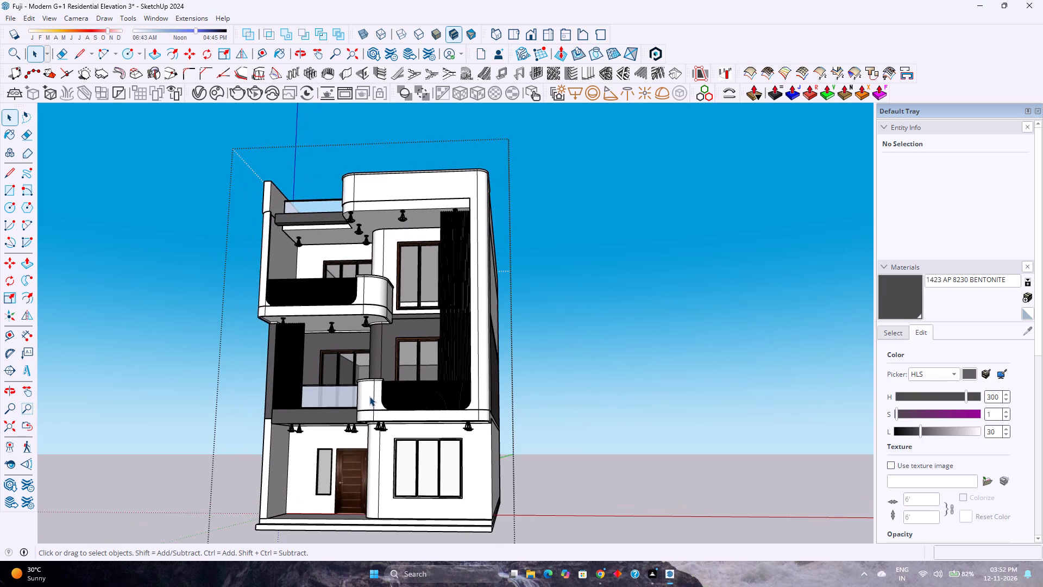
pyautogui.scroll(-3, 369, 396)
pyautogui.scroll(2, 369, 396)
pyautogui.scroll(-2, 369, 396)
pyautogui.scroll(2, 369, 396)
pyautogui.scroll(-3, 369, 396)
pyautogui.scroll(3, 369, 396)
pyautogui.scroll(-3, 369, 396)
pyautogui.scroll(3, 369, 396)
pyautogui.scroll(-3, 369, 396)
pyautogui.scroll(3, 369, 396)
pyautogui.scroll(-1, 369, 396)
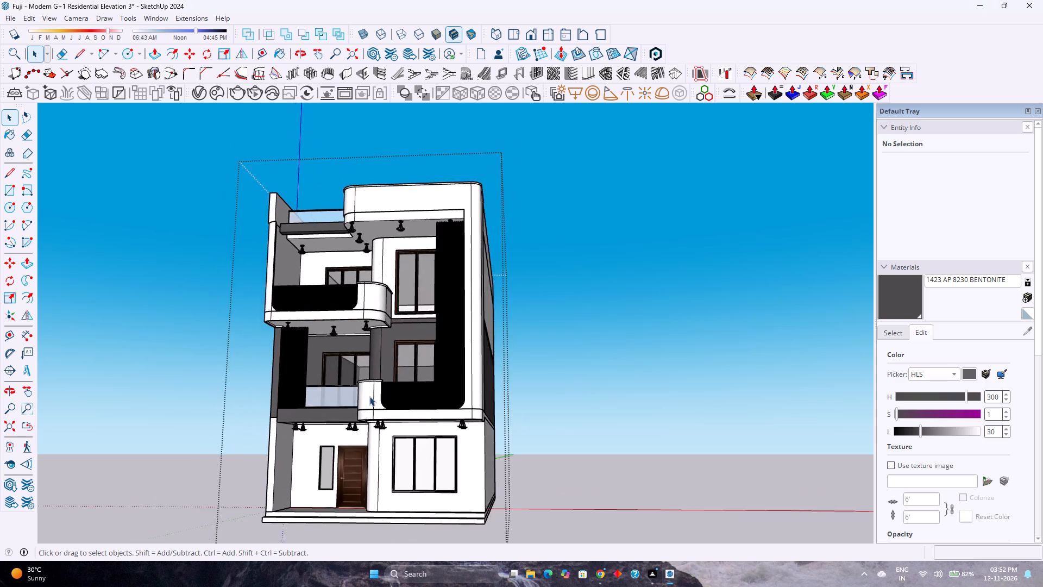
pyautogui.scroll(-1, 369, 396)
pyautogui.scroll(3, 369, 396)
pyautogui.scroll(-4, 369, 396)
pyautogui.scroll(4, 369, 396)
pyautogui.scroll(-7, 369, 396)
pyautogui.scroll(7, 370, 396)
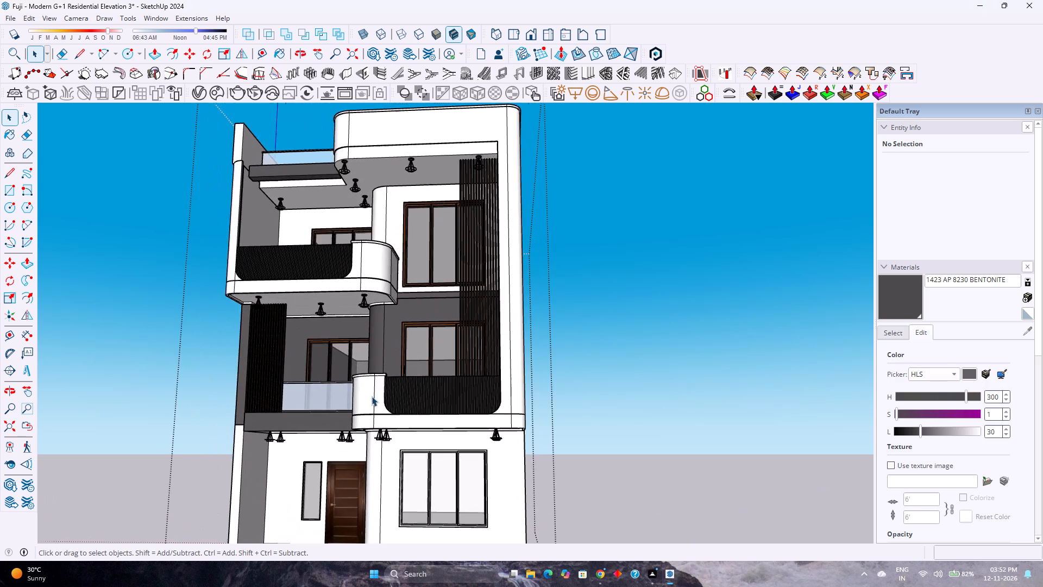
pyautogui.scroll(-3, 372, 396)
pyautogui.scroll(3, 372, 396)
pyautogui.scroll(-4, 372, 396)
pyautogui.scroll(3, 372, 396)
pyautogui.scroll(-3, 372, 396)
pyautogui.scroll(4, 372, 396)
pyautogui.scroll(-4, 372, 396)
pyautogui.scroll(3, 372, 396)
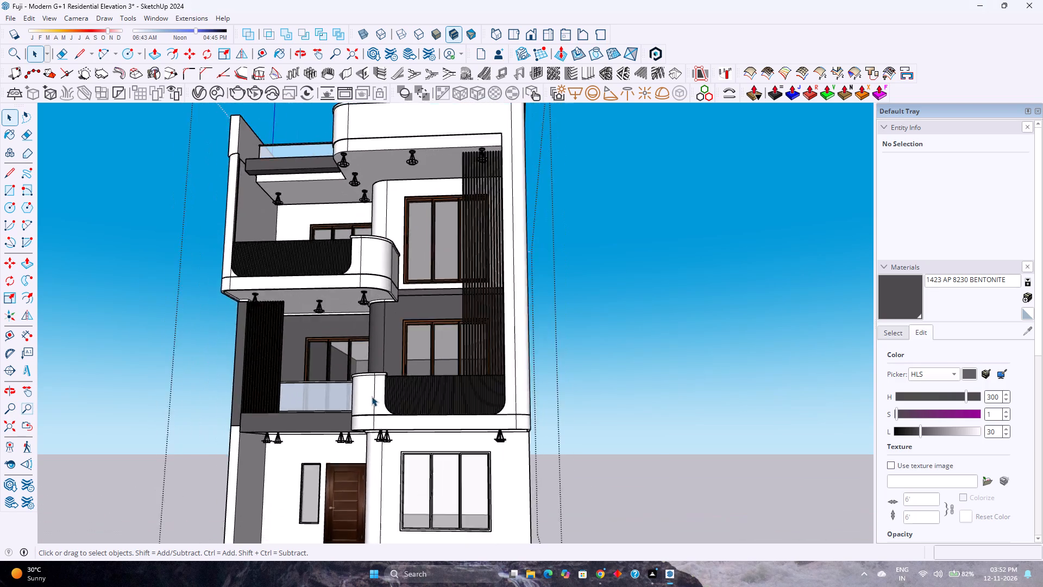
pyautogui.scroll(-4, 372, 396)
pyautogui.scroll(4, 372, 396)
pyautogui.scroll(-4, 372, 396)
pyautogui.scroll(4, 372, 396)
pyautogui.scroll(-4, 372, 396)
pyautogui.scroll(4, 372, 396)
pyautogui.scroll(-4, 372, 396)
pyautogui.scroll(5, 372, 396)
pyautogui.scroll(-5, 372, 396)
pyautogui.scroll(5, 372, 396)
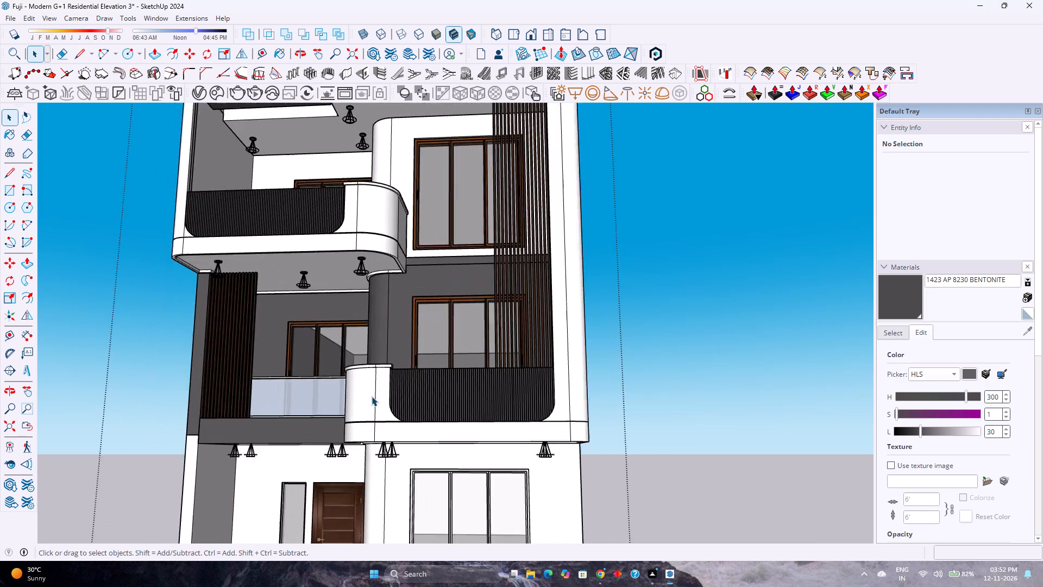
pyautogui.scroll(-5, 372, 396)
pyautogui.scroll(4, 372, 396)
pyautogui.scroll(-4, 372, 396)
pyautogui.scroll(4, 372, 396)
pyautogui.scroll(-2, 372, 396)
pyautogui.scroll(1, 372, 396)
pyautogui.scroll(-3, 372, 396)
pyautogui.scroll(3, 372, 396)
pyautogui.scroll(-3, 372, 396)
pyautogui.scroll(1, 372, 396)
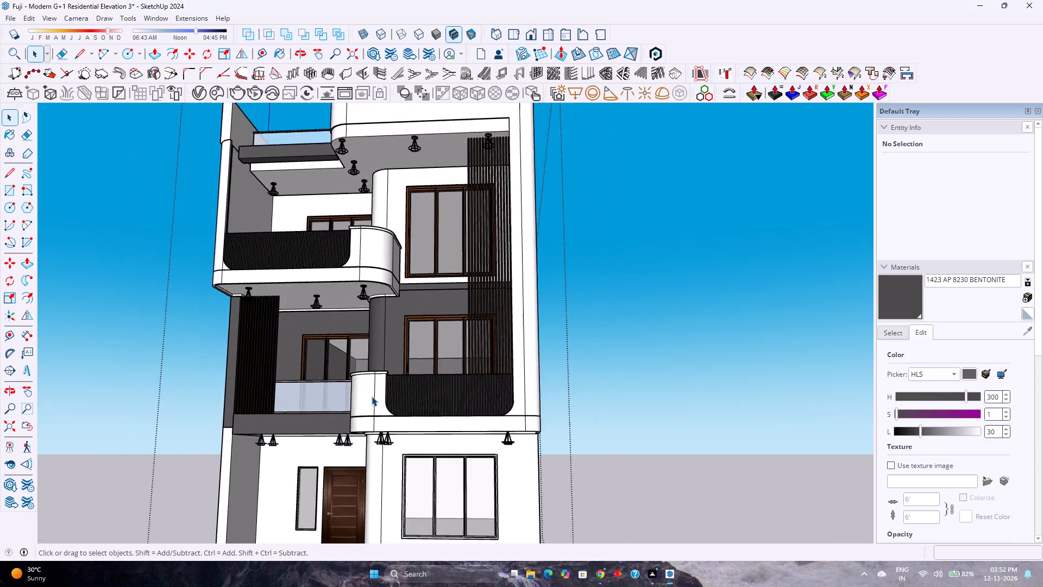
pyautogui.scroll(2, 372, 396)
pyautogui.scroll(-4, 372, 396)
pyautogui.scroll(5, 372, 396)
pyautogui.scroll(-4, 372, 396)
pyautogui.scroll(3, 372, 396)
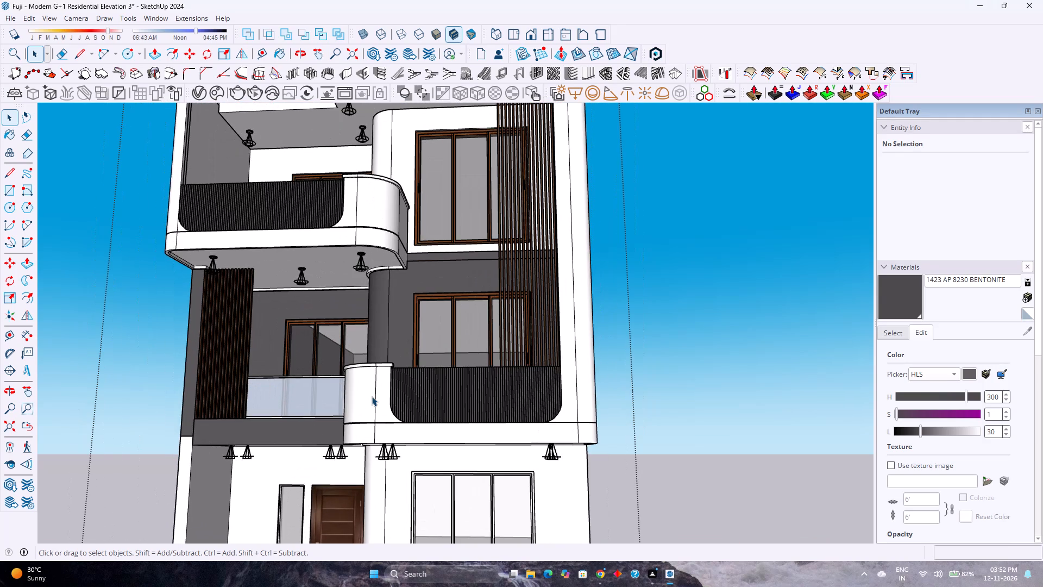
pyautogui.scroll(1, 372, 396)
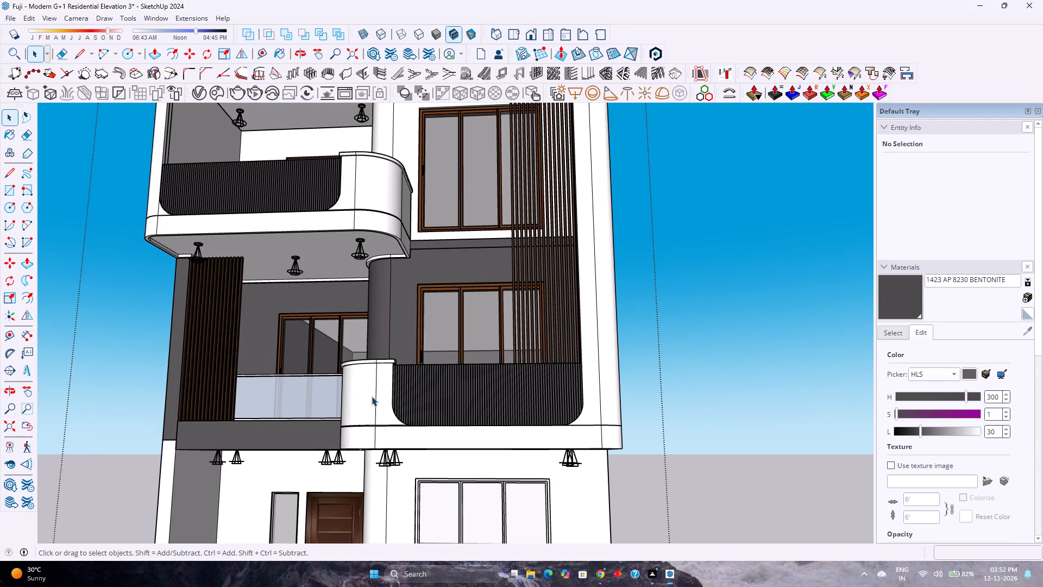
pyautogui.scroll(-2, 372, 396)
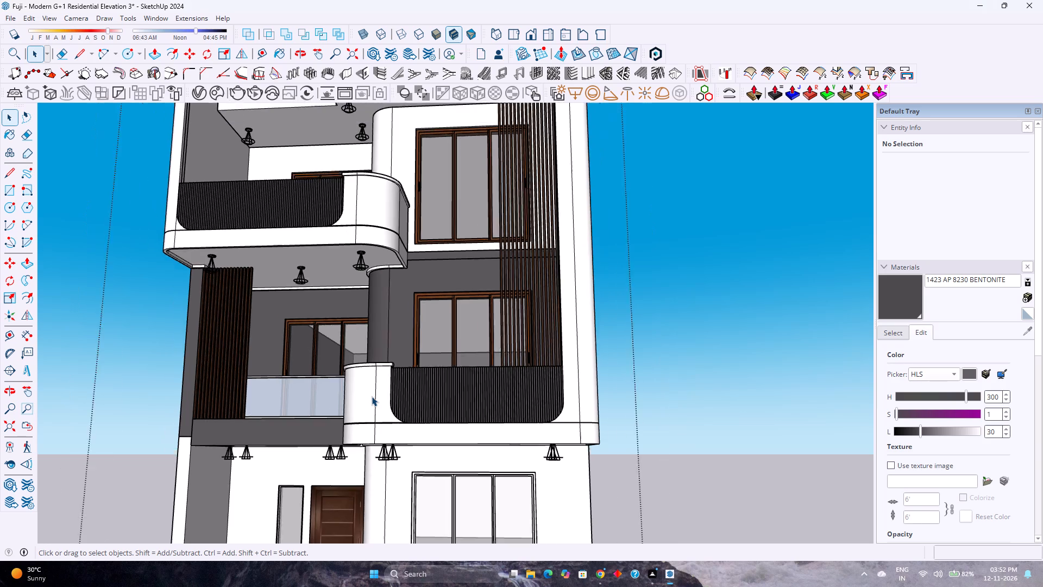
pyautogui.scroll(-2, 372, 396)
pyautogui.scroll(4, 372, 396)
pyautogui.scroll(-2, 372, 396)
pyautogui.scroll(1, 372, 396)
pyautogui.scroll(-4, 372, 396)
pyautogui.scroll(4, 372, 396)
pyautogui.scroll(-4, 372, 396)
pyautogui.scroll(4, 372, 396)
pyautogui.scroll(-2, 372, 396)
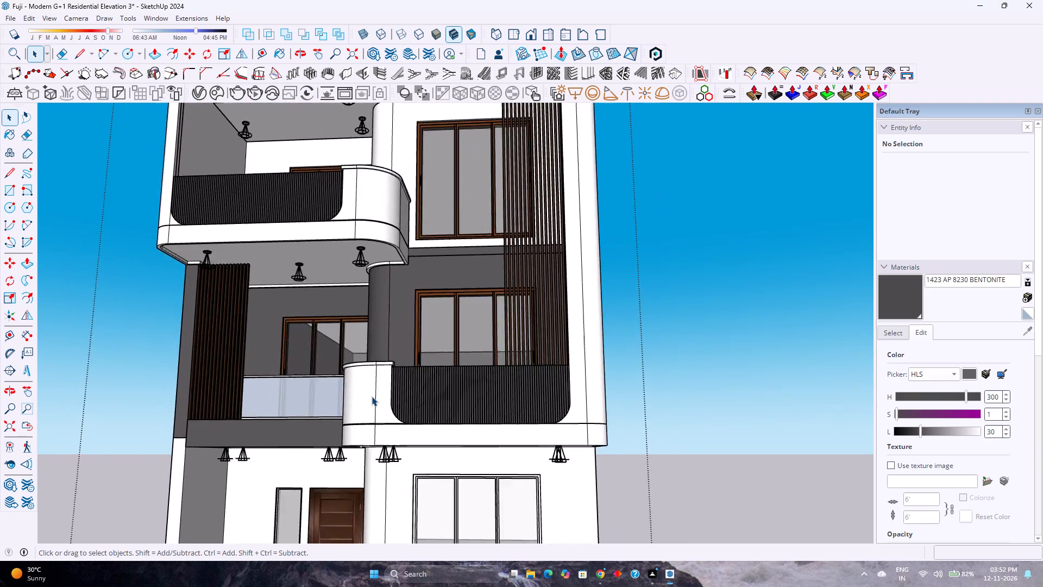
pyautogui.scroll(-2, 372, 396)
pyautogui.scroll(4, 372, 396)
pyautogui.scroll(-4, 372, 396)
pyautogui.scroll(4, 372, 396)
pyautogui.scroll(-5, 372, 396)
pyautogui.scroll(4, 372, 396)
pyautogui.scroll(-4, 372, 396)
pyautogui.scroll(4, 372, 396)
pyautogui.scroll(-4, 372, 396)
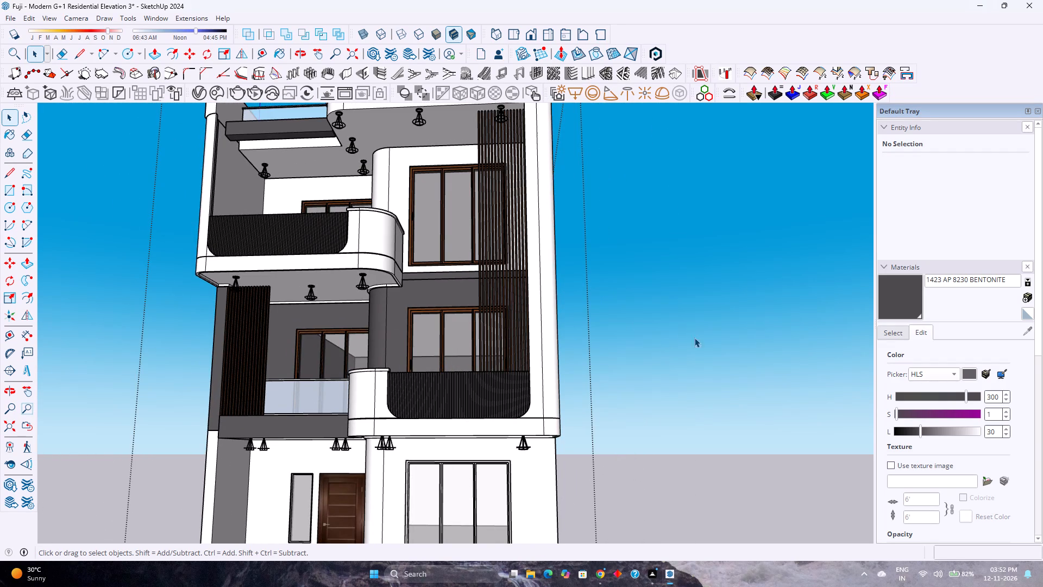
# Browse the Asian Paints Chromatics swatches, picking 1419 AP 8234 FLEECY COAT and 1441 AP 9468 lovely lavender as candidate wall colours.
pyautogui.click(889, 333)
pyautogui.click(985, 371)
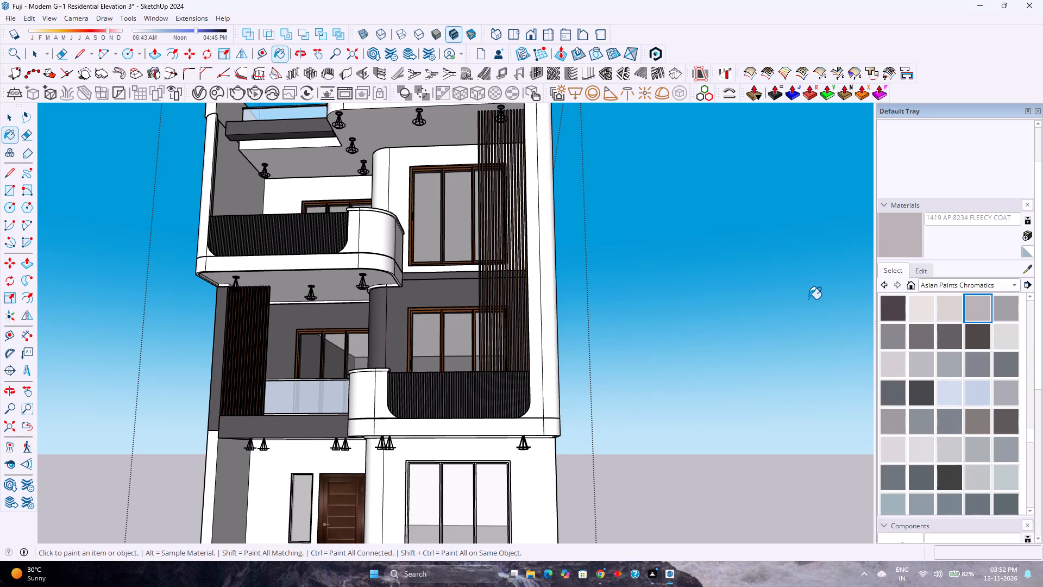
pyautogui.press('space')
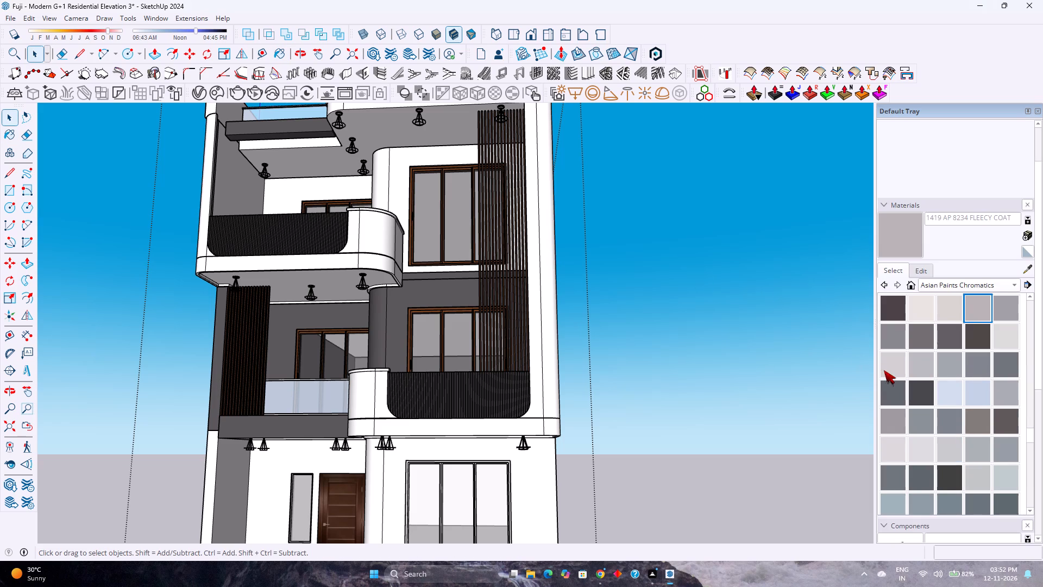
pyautogui.click(884, 370)
pyautogui.click(898, 449)
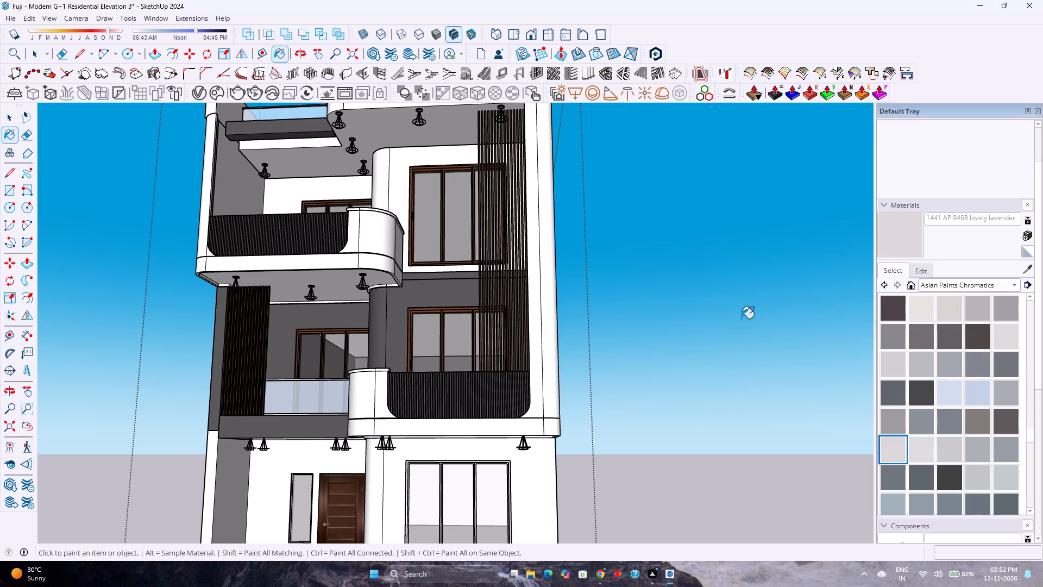
pyautogui.press('space')
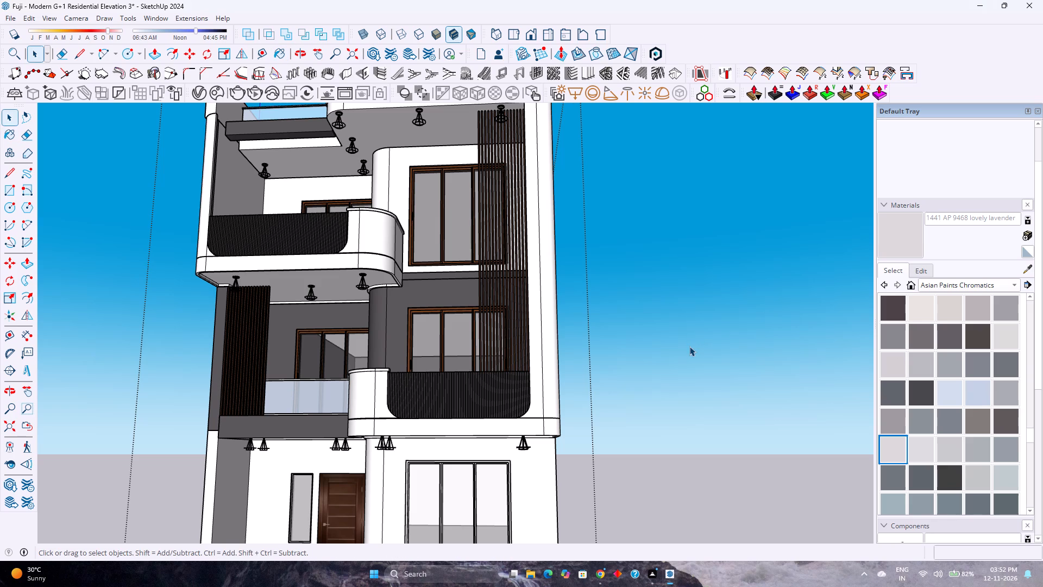
# Select all connected ground-floor wall geometry and paint it with the AP K086 Corporate Grey swatch.
pyautogui.click(451, 453)
pyautogui.click(452, 453)
pyautogui.click(452, 453)
pyautogui.scroll(-4, 452, 453)
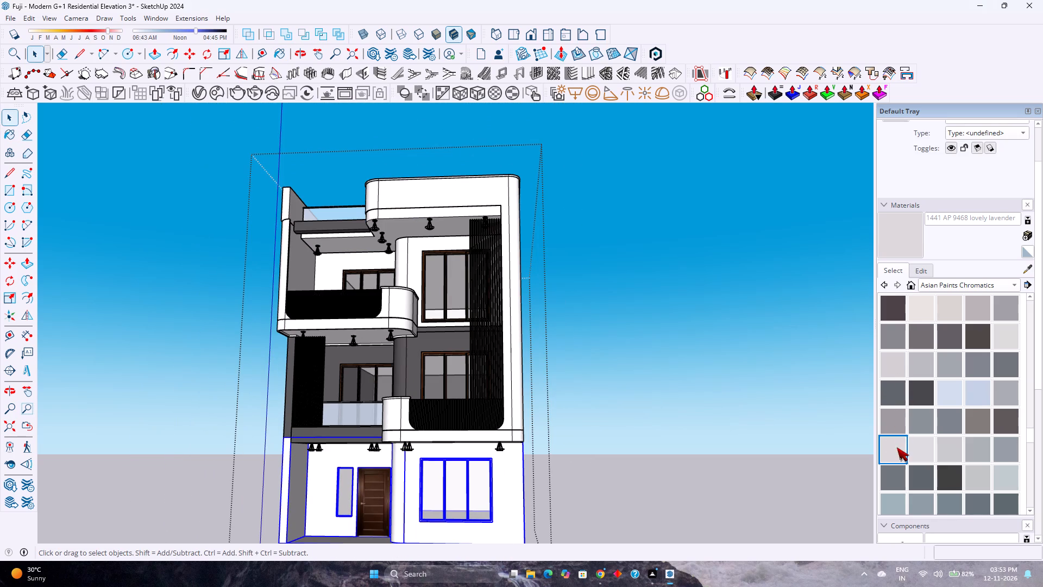
pyautogui.click(891, 427)
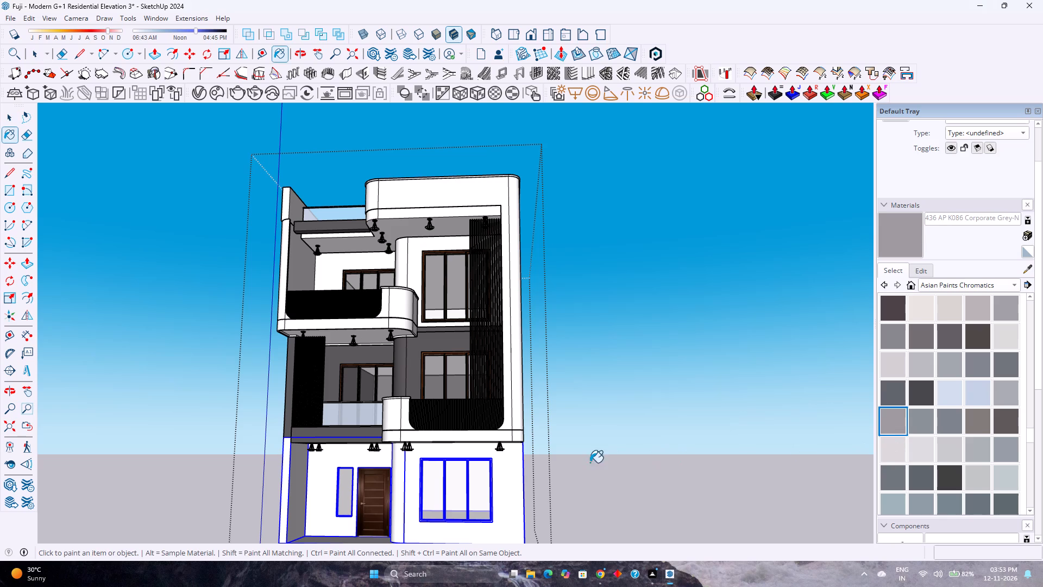
pyautogui.click(509, 471)
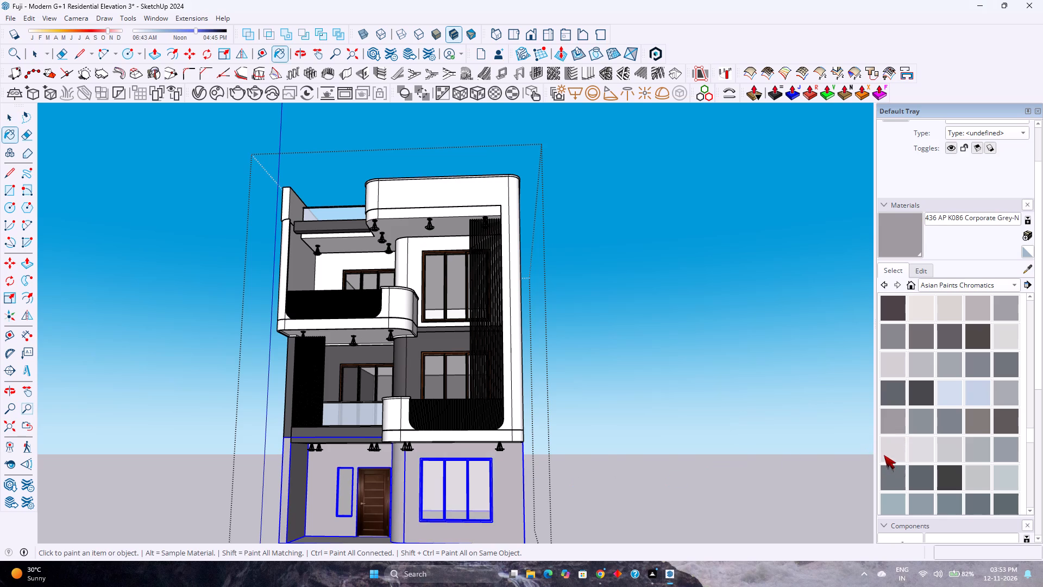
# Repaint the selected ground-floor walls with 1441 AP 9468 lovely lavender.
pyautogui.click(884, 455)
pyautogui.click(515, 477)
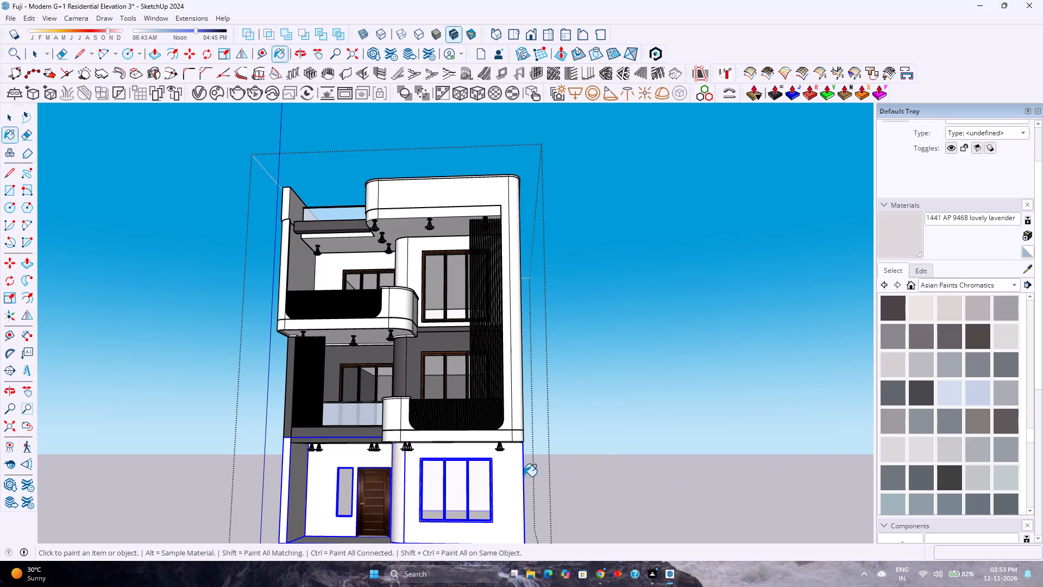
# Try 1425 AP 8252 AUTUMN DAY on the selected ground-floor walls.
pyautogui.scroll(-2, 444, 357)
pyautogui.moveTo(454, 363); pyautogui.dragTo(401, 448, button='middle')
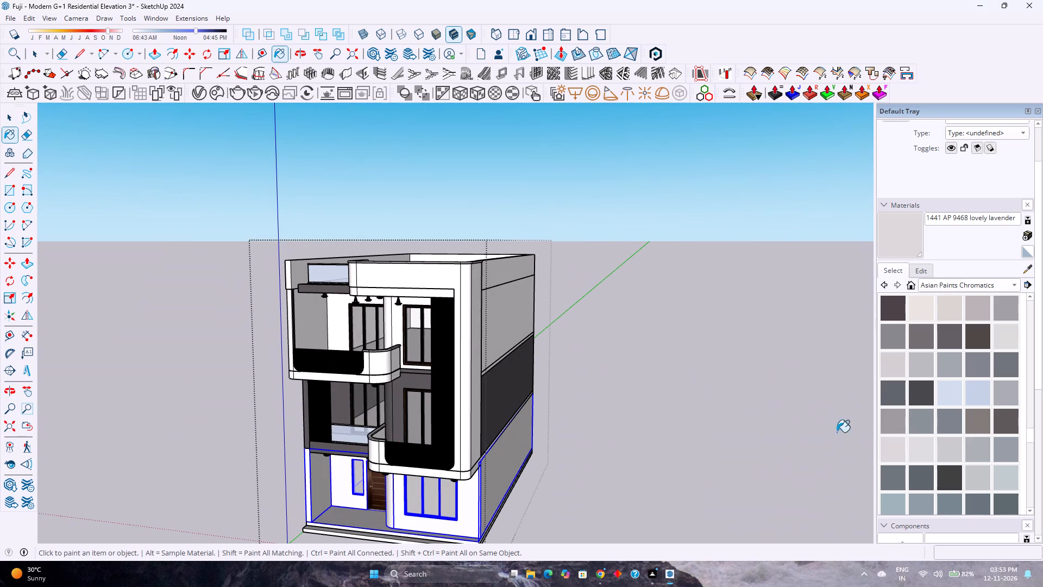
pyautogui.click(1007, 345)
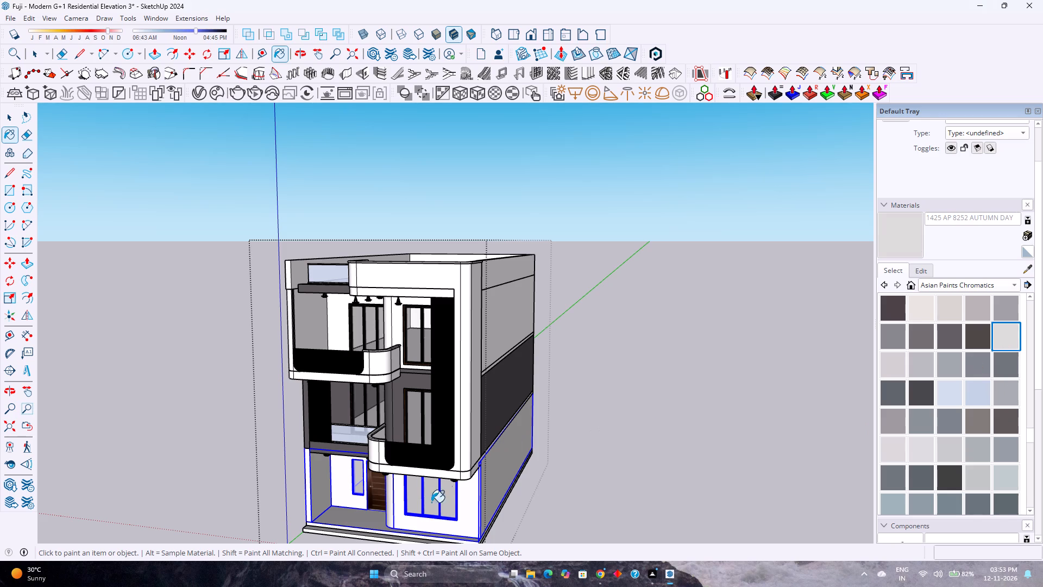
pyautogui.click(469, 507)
# Paint the selected ground-floor walls with 1441 AP 9468 lovely lavender and leave the Paint Bucket tool.
pyautogui.scroll(6, 469, 507)
pyautogui.moveTo(462, 513); pyautogui.dragTo(502, 473, button='middle')
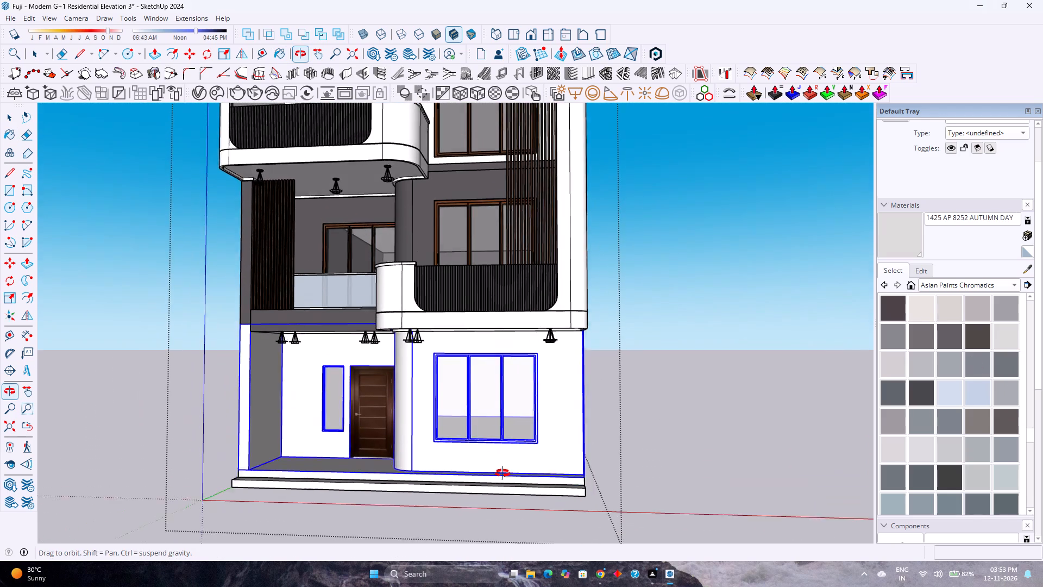
pyautogui.moveTo(502, 473); pyautogui.dragTo(502, 474, button='middle')
pyautogui.click(895, 459)
pyautogui.click(583, 457)
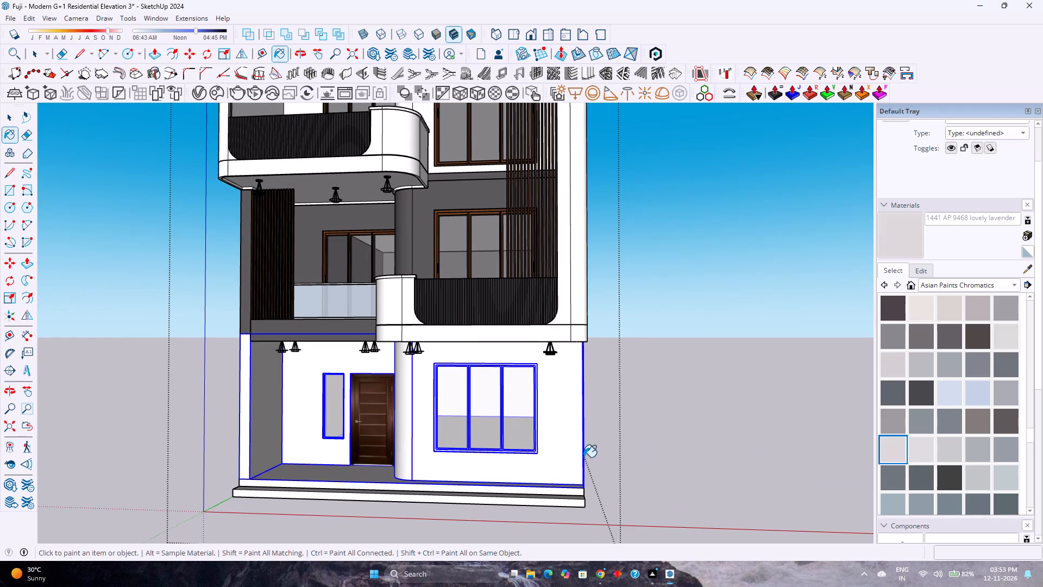
pyautogui.doubleClick(567, 457)
pyautogui.scroll(2, 551, 455)
pyautogui.scroll(-4, 551, 454)
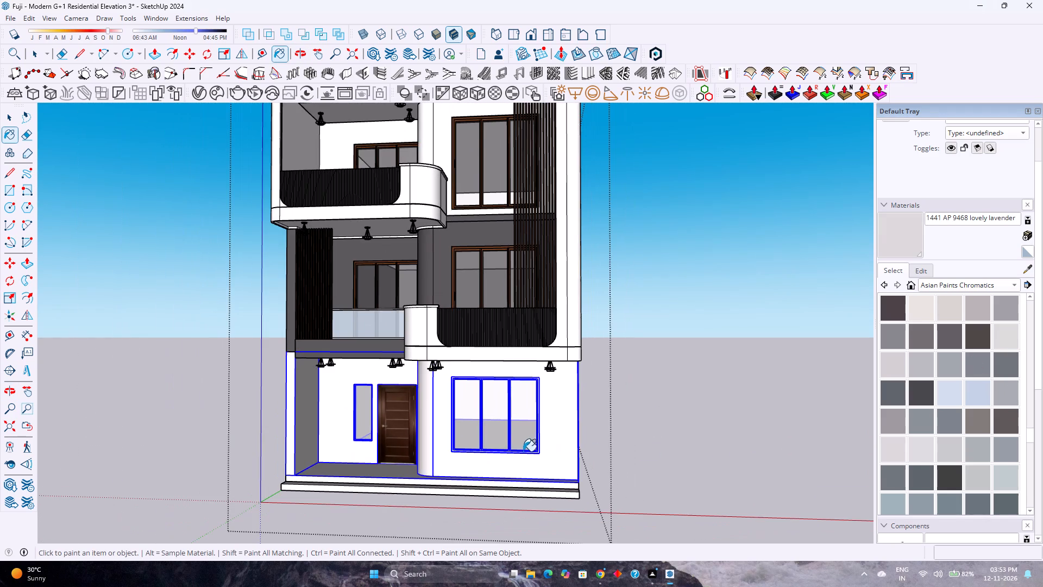
pyautogui.scroll(-3, 521, 451)
pyautogui.press('space')
pyautogui.scroll(5, 380, 408)
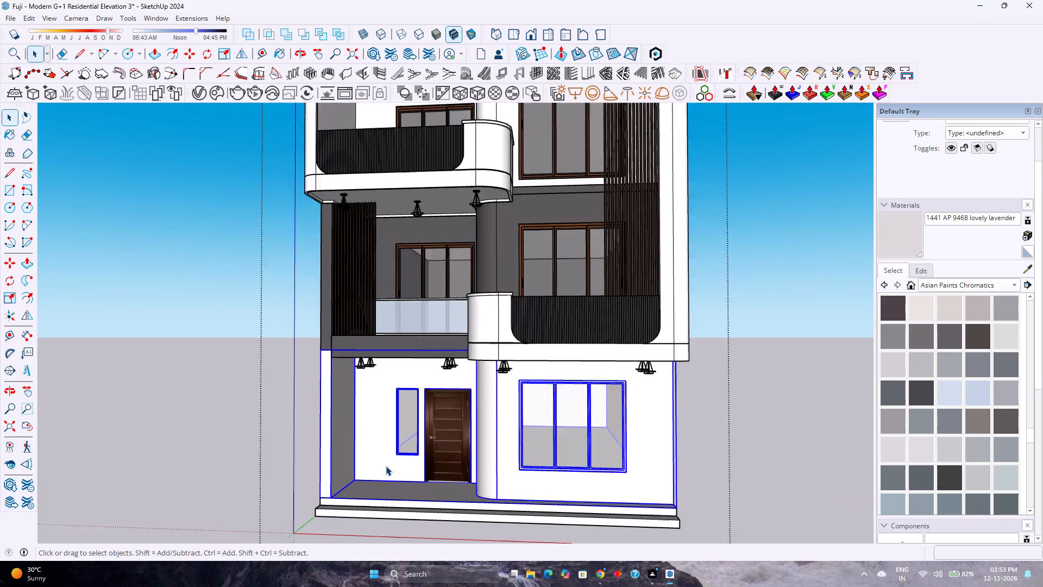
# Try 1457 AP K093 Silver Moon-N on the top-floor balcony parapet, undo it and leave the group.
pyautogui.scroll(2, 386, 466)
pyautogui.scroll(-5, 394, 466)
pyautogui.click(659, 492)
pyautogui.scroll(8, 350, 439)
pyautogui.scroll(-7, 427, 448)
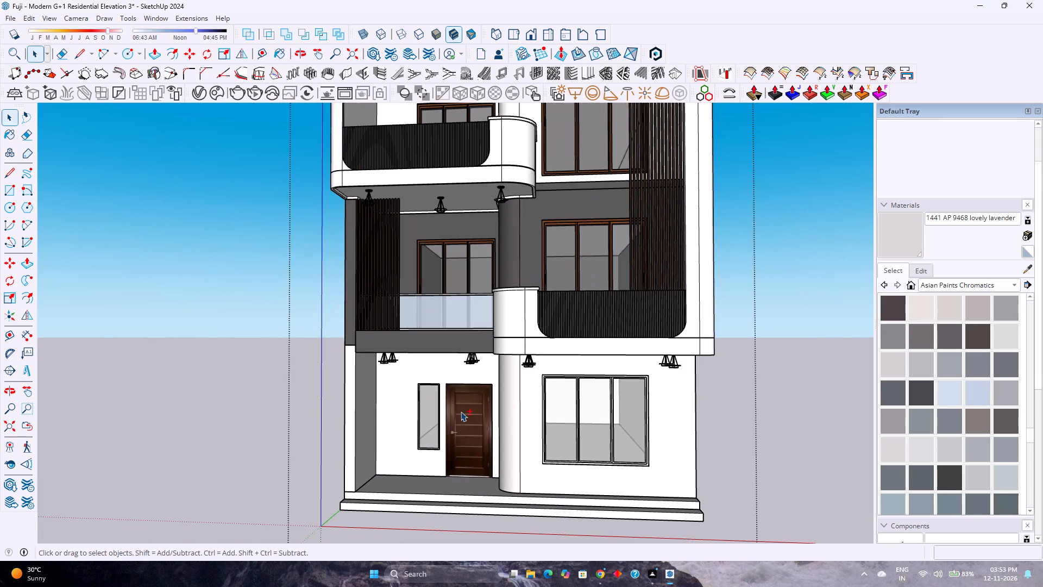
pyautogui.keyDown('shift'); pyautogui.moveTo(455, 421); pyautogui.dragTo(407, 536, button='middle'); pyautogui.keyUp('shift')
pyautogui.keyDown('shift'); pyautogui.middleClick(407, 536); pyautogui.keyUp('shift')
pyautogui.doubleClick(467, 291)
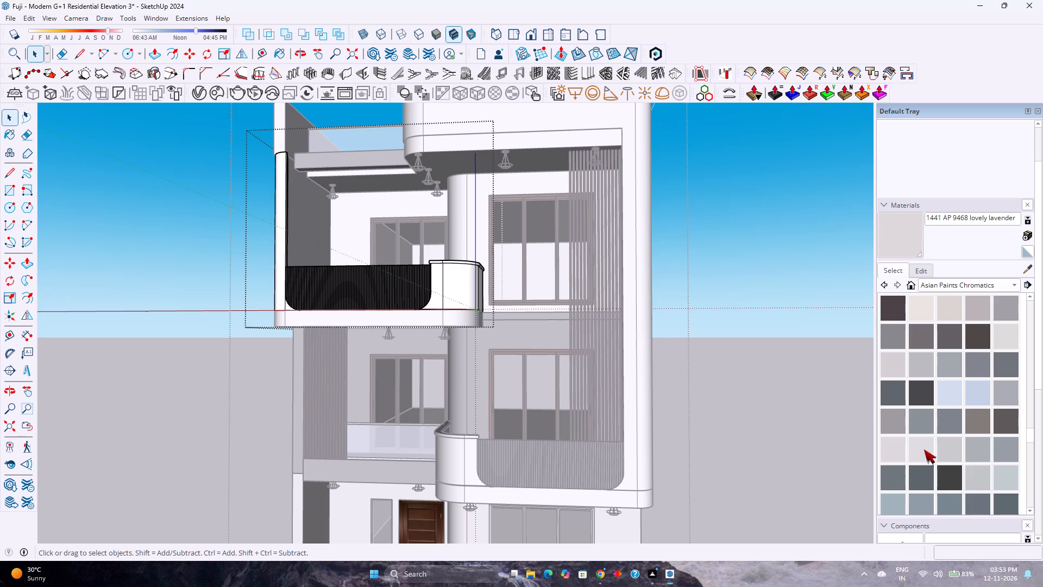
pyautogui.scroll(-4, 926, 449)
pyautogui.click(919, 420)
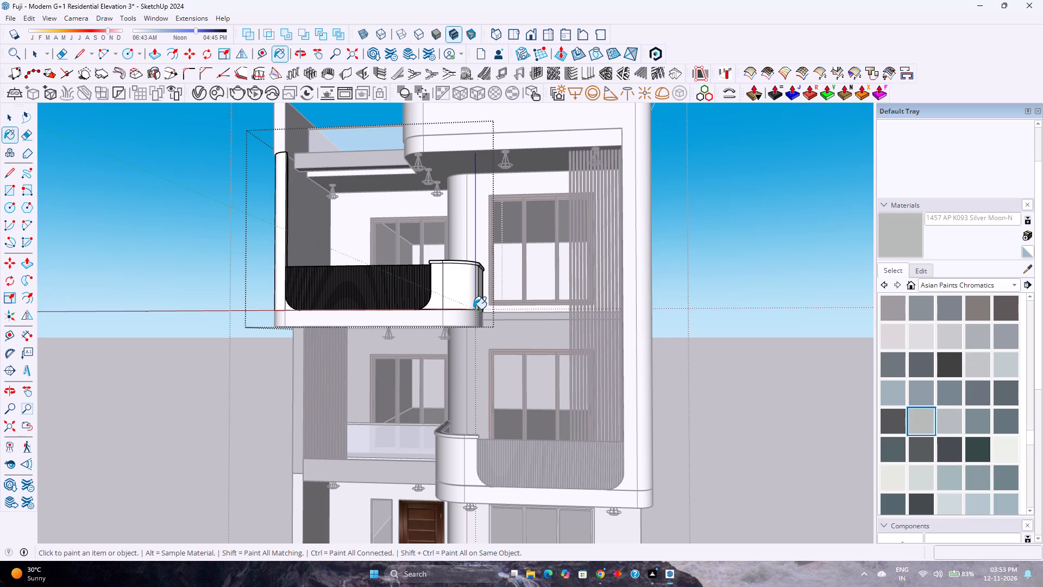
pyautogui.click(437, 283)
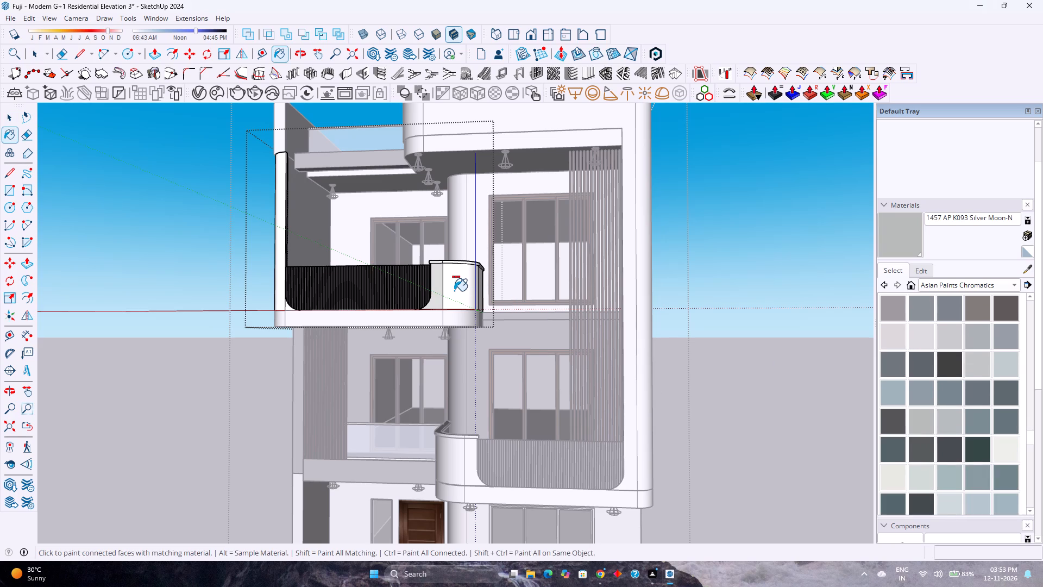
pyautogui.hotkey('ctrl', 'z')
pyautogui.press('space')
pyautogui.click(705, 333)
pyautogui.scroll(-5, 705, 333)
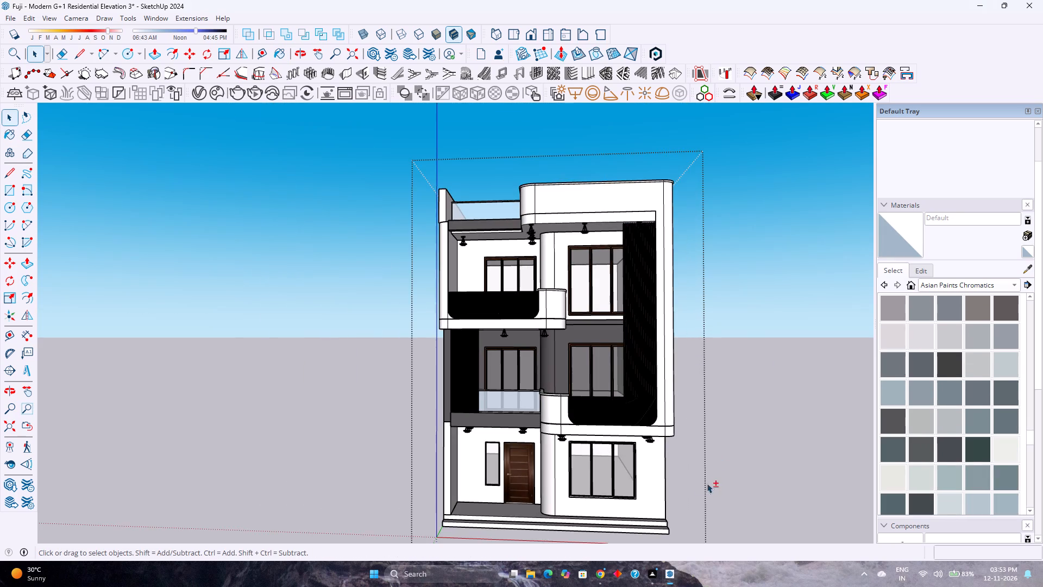
# Repaint the ground-floor walls with 1427 AP 686 ARMOUR-N from the Asian Paints Chromatics collection.
pyautogui.keyDown('shift'); pyautogui.moveTo(702, 483); pyautogui.dragTo(649, 439, button='middle'); pyautogui.keyUp('shift')
pyautogui.scroll(5, 928, 422)
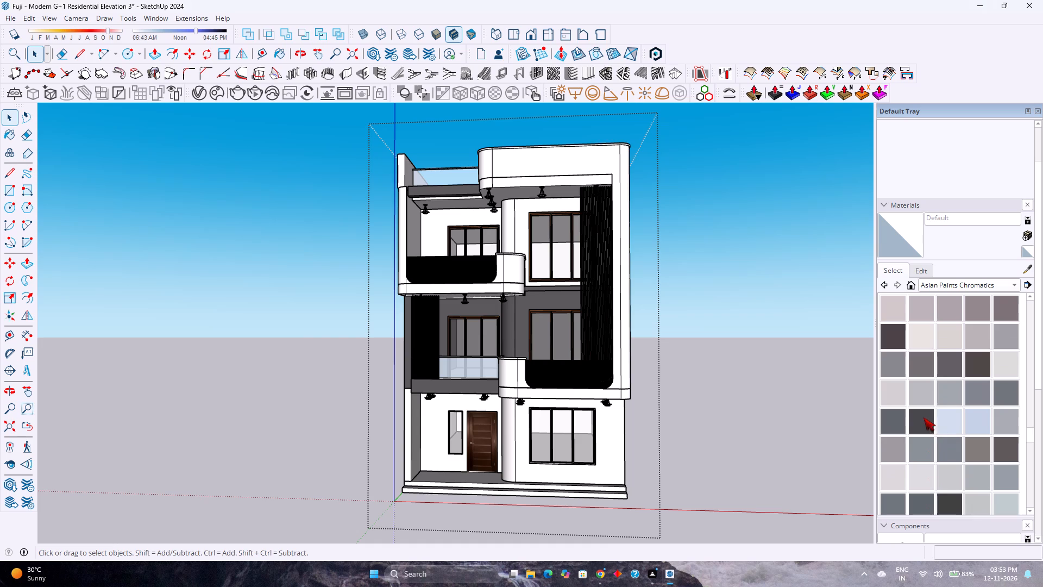
pyautogui.click(915, 399)
pyautogui.click(587, 464)
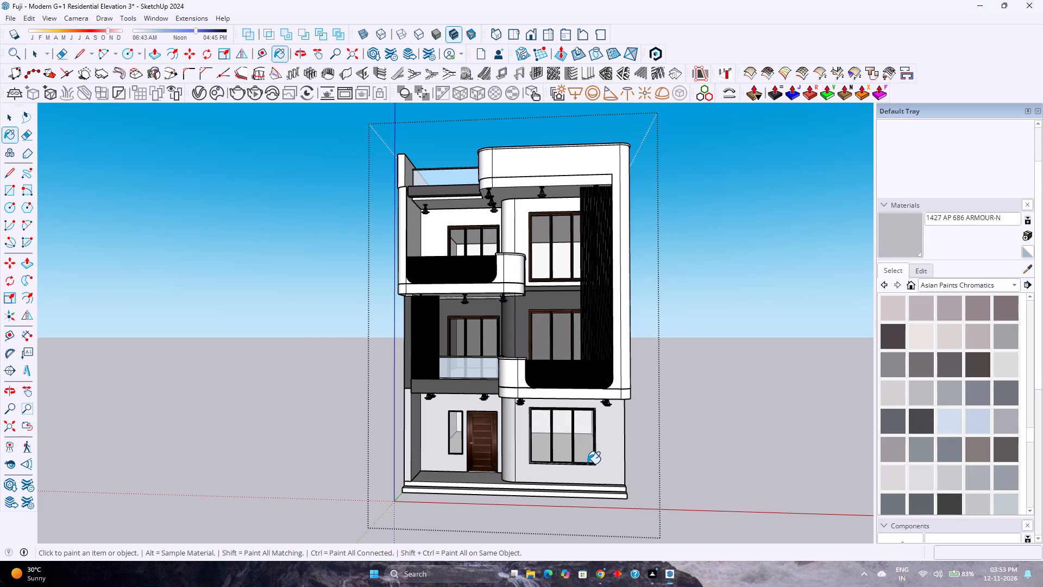
# Paint the tall facade frame, the top-floor balcony parapet and the top-floor walls with 1427 AP 686 ARMOUR-N.
pyautogui.keyDown('shift'); pyautogui.moveTo(619, 388); pyautogui.dragTo(585, 486, button='middle'); pyautogui.keyUp('shift')
pyautogui.keyDown('shift'); pyautogui.middleClick(585, 486); pyautogui.keyUp('shift')
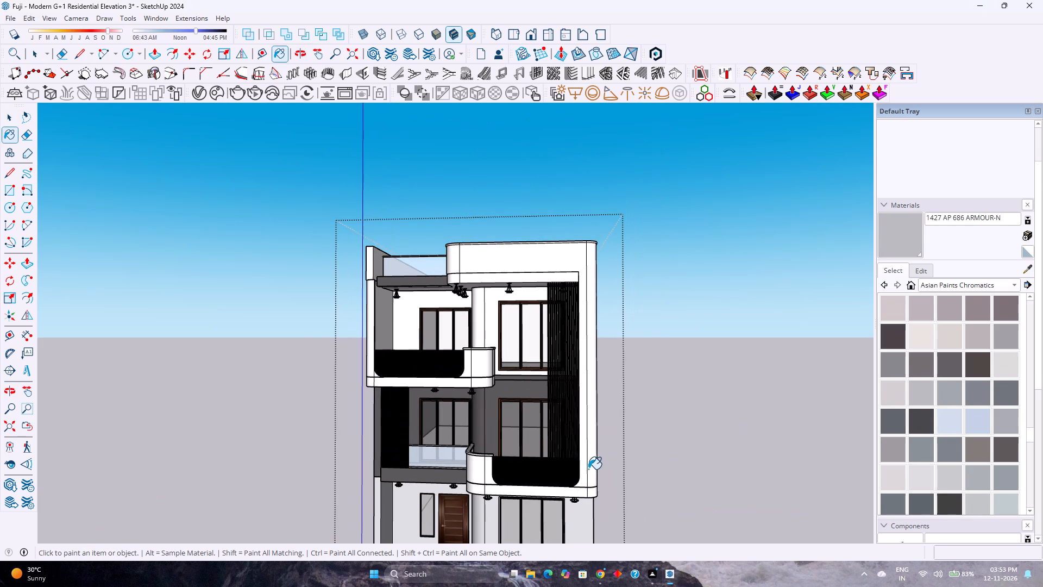
pyautogui.click(588, 469)
pyautogui.scroll(6, 507, 496)
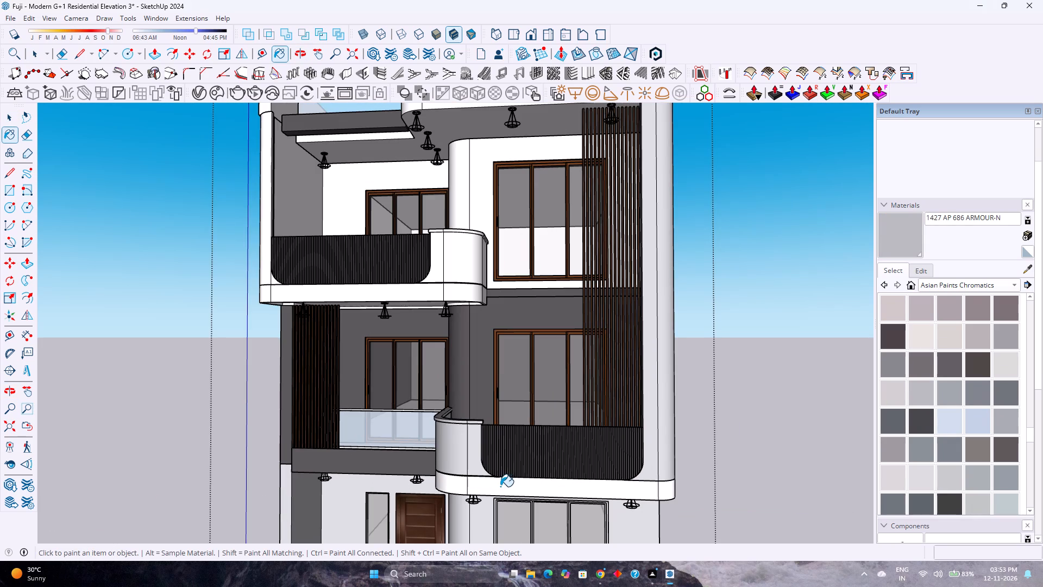
pyautogui.click(457, 268)
pyautogui.scroll(2, 457, 268)
pyautogui.keyDown('shift'); pyautogui.moveTo(457, 268); pyautogui.dragTo(464, 391, button='middle'); pyautogui.keyUp('shift')
pyautogui.keyDown('shift'); pyautogui.middleClick(464, 391); pyautogui.keyUp('shift')
pyautogui.keyDown('shift'); pyautogui.moveTo(481, 278); pyautogui.dragTo(508, 334, button='middle'); pyautogui.keyUp('shift')
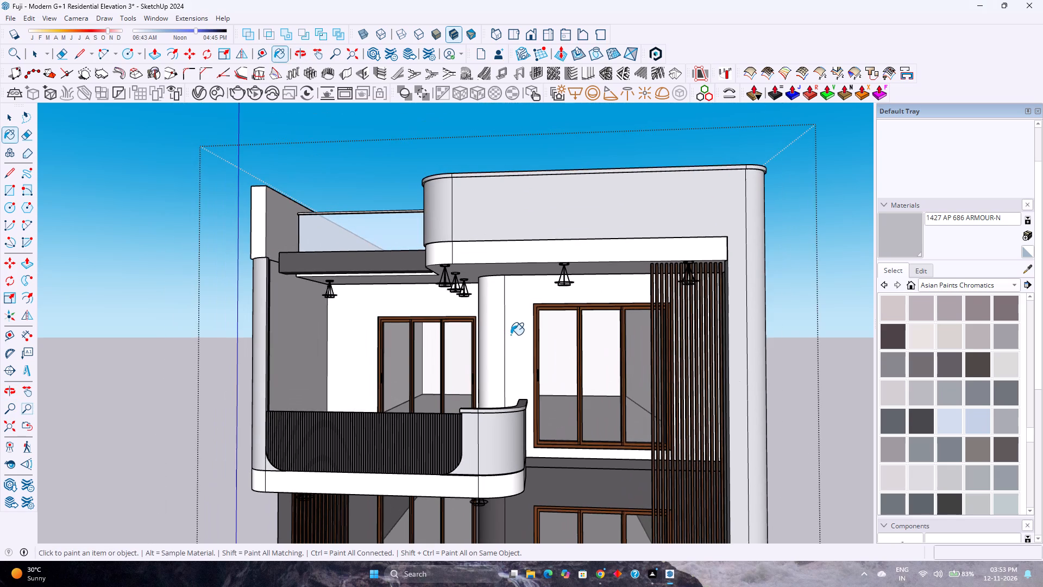
pyautogui.click(511, 335)
pyautogui.scroll(-8, 511, 335)
pyautogui.keyDown('shift'); pyautogui.moveTo(526, 472); pyautogui.dragTo(527, 347, button='middle'); pyautogui.keyUp('shift')
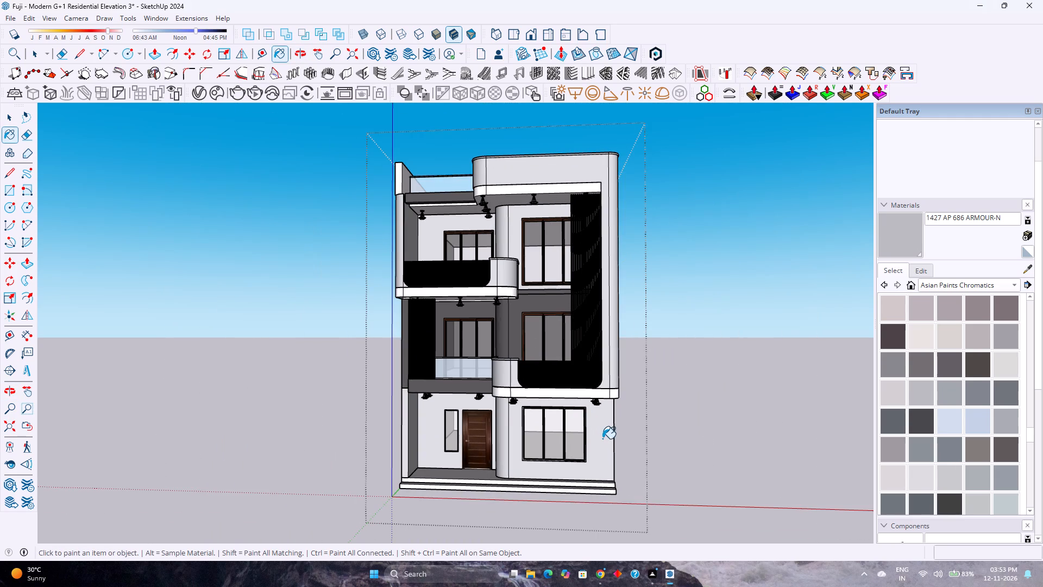
pyautogui.click(602, 439)
pyautogui.scroll(2, 602, 439)
pyautogui.moveTo(601, 439); pyautogui.dragTo(596, 441, button='middle')
pyautogui.press('space')
# Open the slab group above the ground floor and paint its front fascia and outer rounded corner with 1427 AP 686 ARMOUR-N.
pyautogui.doubleClick(567, 384)
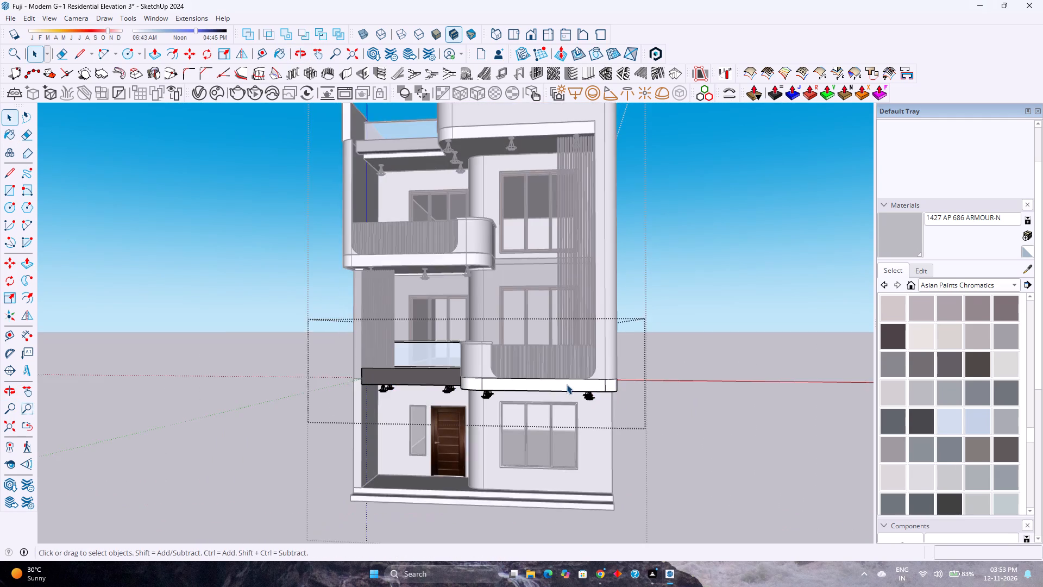
pyautogui.scroll(2, 567, 384)
pyautogui.click(567, 384)
pyautogui.click(908, 230)
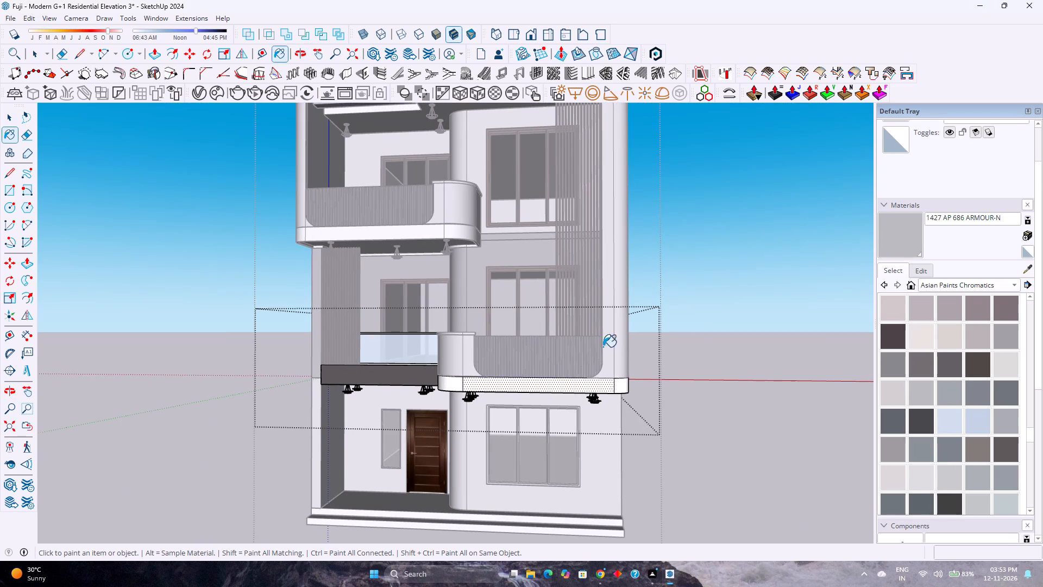
pyautogui.click(575, 387)
pyautogui.scroll(5, 598, 390)
pyautogui.moveTo(637, 394); pyautogui.dragTo(571, 397, button='middle')
pyautogui.middleClick(571, 397)
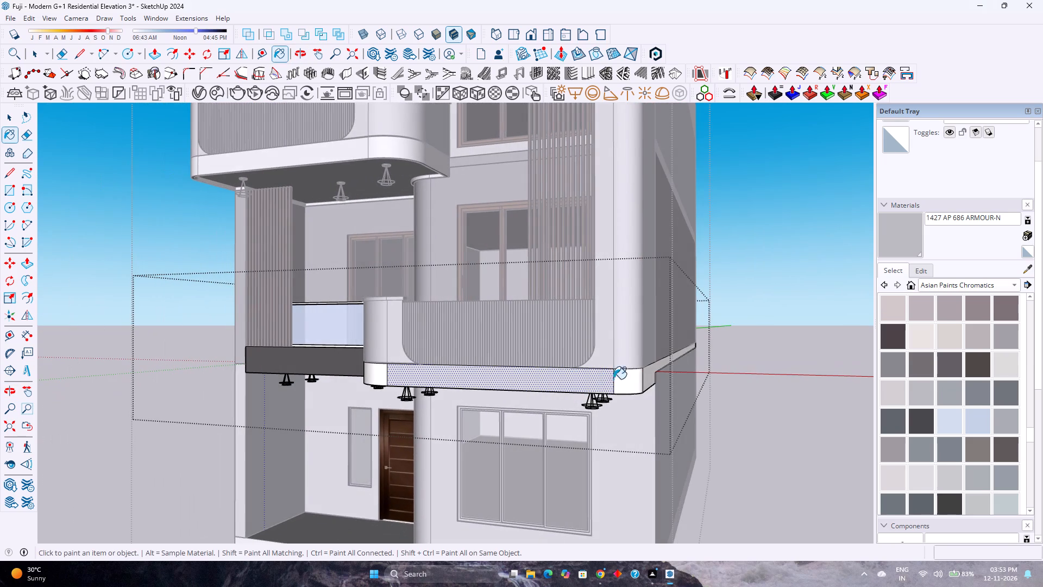
pyautogui.click(626, 379)
pyautogui.click(648, 376)
# Paint the slab's curved fascia near the glass balcony with 1427 AP 686 ARMOUR-N and exit the group.
pyautogui.moveTo(393, 394); pyautogui.dragTo(508, 392, button='middle')
pyautogui.middleClick(508, 392)
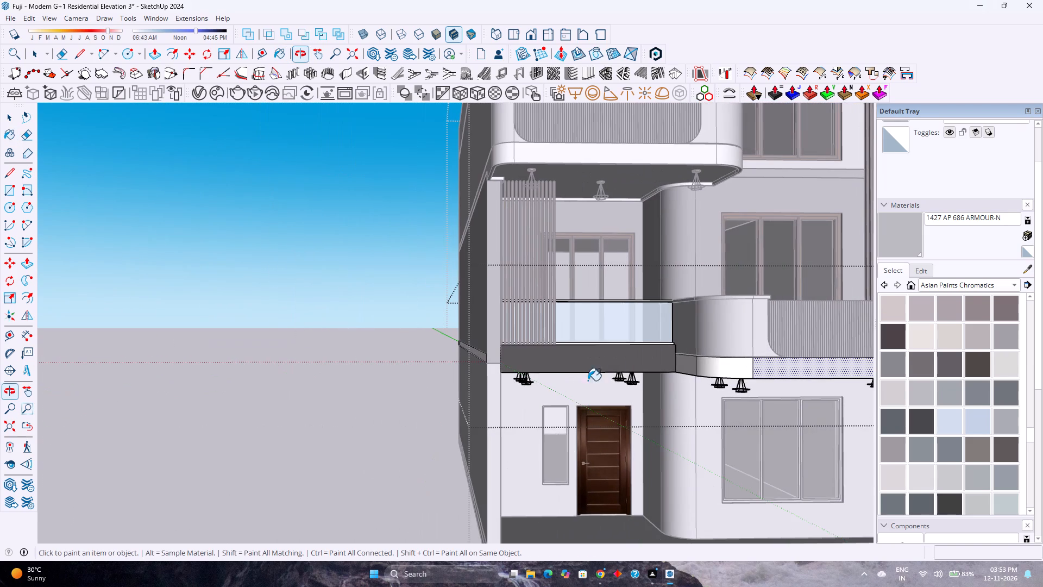
pyautogui.click(730, 370)
pyautogui.scroll(1, 697, 366)
pyautogui.click(692, 365)
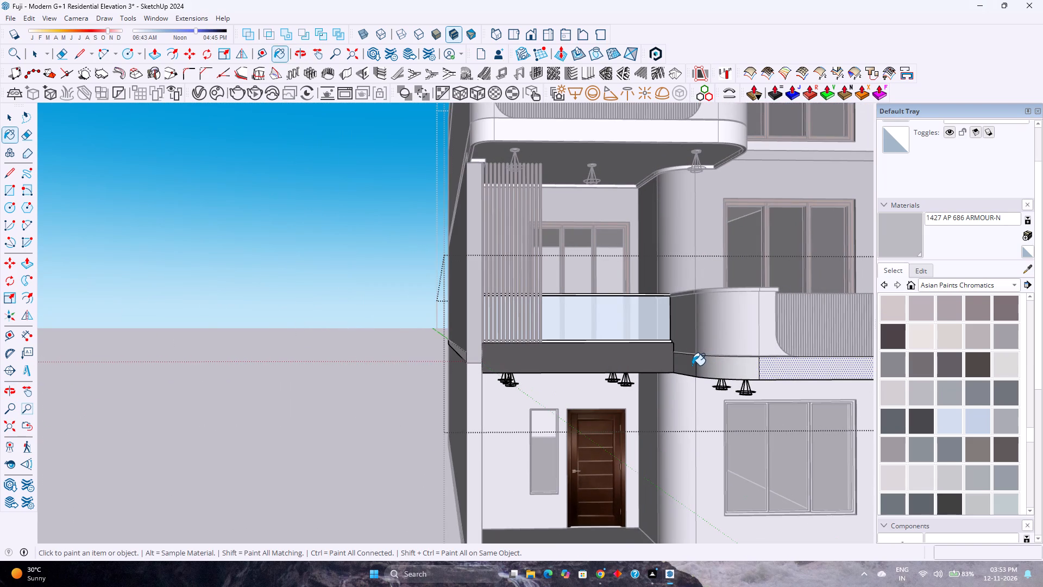
pyautogui.scroll(2, 692, 365)
pyautogui.scroll(-8, 680, 365)
pyautogui.press('space')
pyautogui.scroll(-5, 461, 378)
pyautogui.press('Escape')
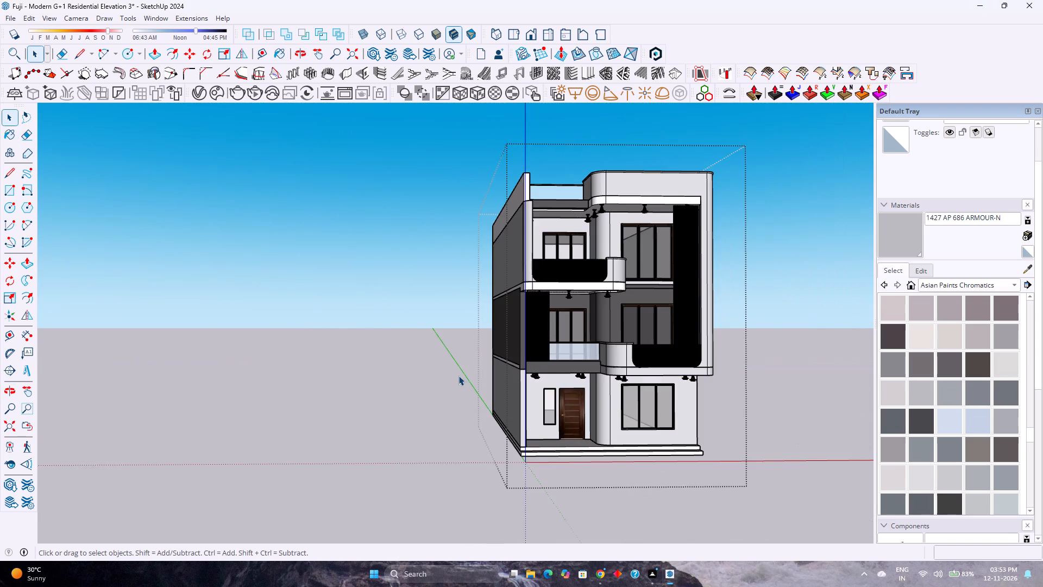
# Open the slab group under the top-floor balcony and paint its front fascia, outer rounded corner and side face with 1427 AP 686 ARMOUR-N.
pyautogui.scroll(7, 626, 286)
pyautogui.moveTo(647, 309); pyautogui.dragTo(602, 333, button='middle')
pyautogui.doubleClick(467, 346)
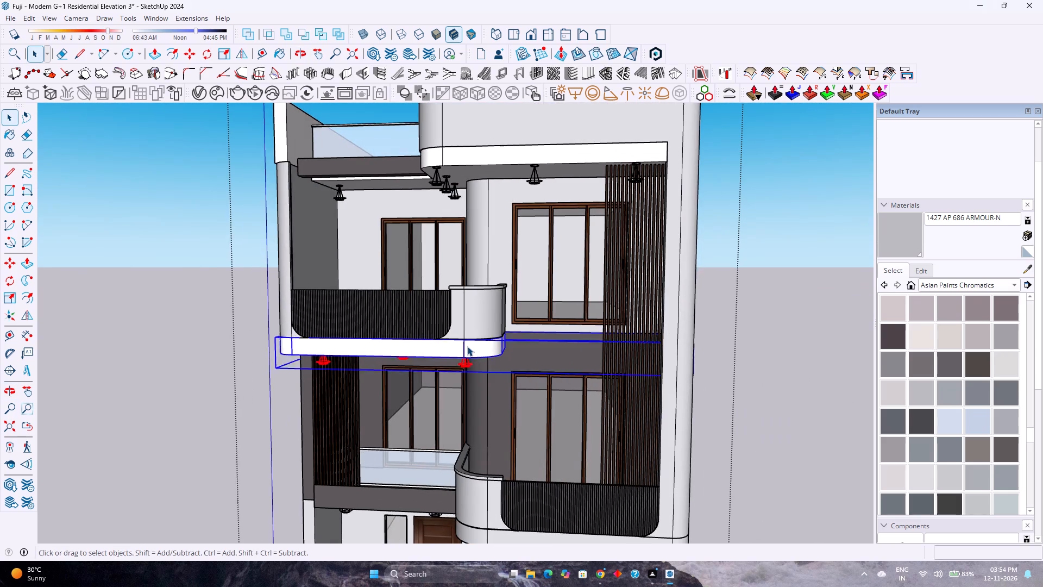
pyautogui.scroll(1, 466, 346)
pyautogui.moveTo(368, 353); pyautogui.dragTo(633, 251, button='middle')
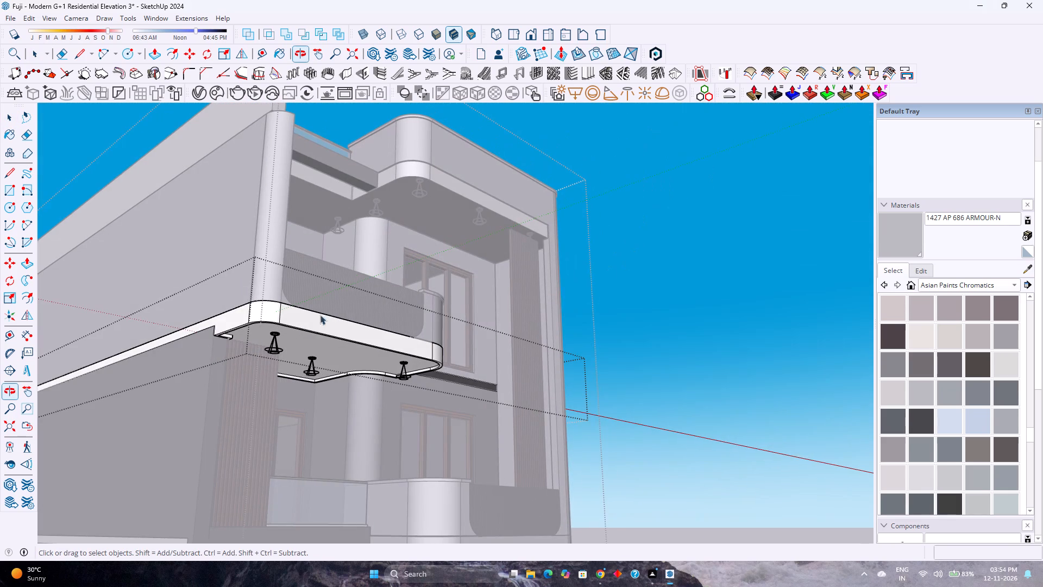
pyautogui.click(297, 321)
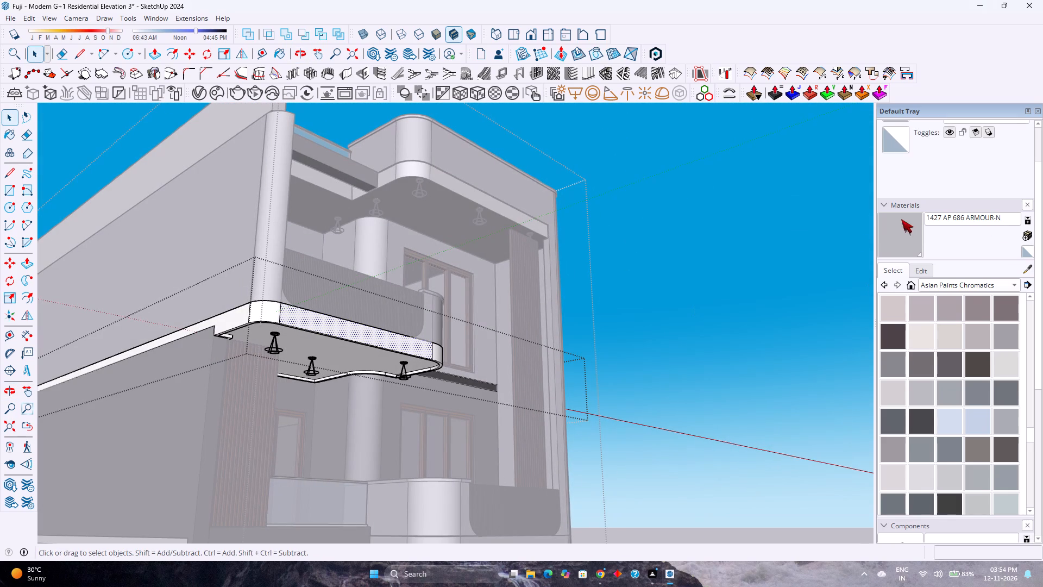
pyautogui.click(899, 238)
pyautogui.scroll(3, 361, 319)
pyautogui.click(341, 329)
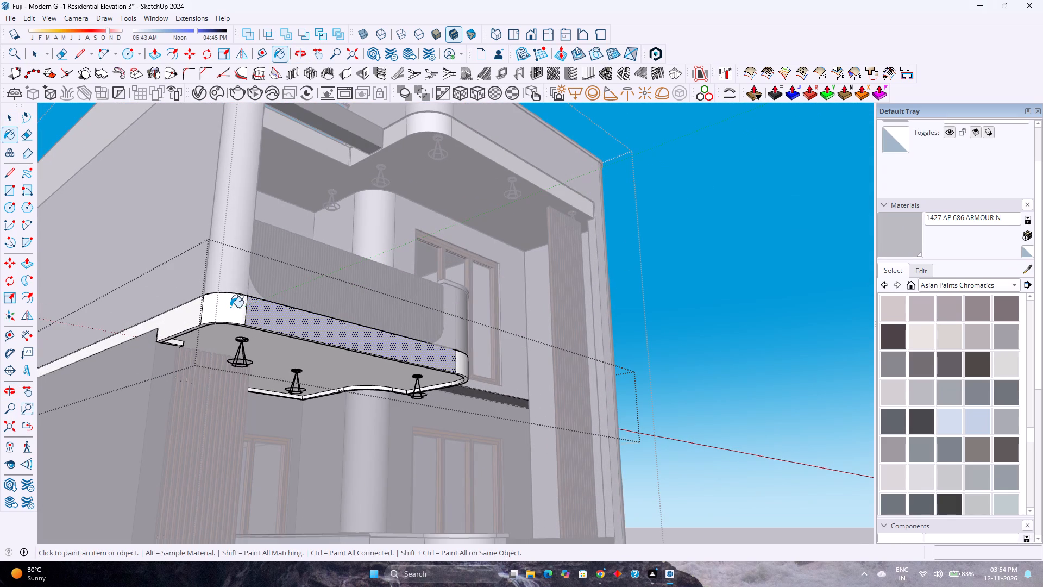
pyautogui.click(217, 308)
pyautogui.scroll(5, 157, 324)
pyautogui.click(177, 321)
# Paint the balcony slab's underside rim and inner side lip with 1427 AP 686 ARMOUR-N.
pyautogui.scroll(3, 228, 337)
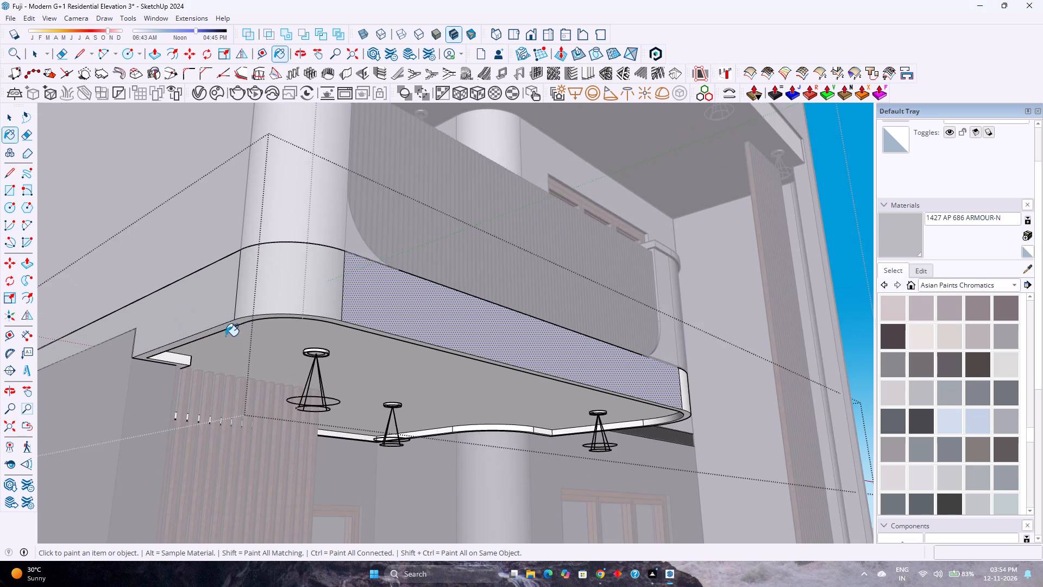
pyautogui.scroll(3, 225, 336)
pyautogui.moveTo(225, 336); pyautogui.dragTo(168, 302, button='middle')
pyautogui.middleClick(164, 299)
pyautogui.click(188, 334)
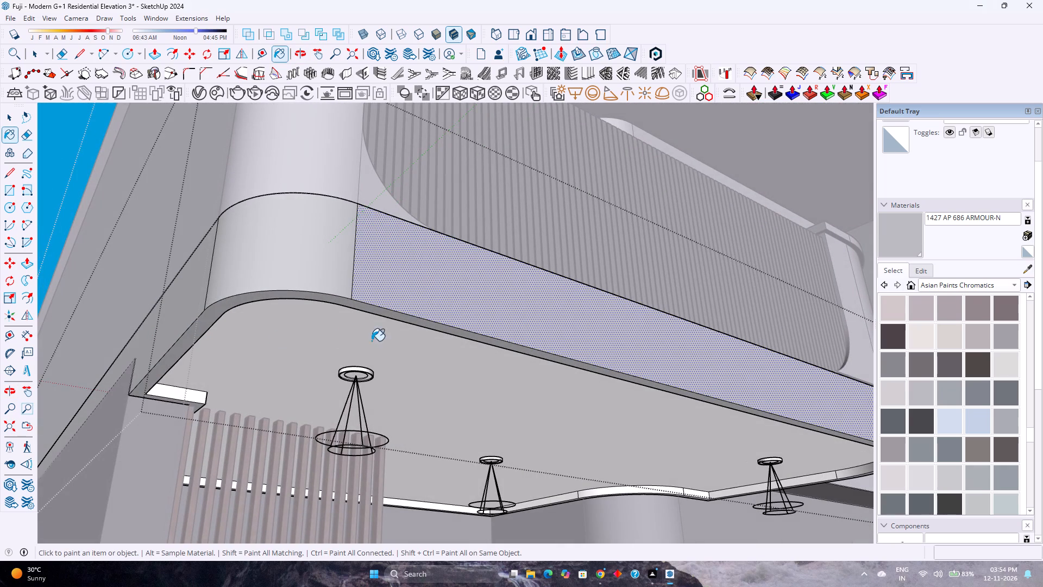
pyautogui.moveTo(387, 369); pyautogui.dragTo(244, 395, button='middle')
pyautogui.middleClick(244, 395)
pyautogui.scroll(-3, 244, 395)
pyautogui.scroll(3, 248, 405)
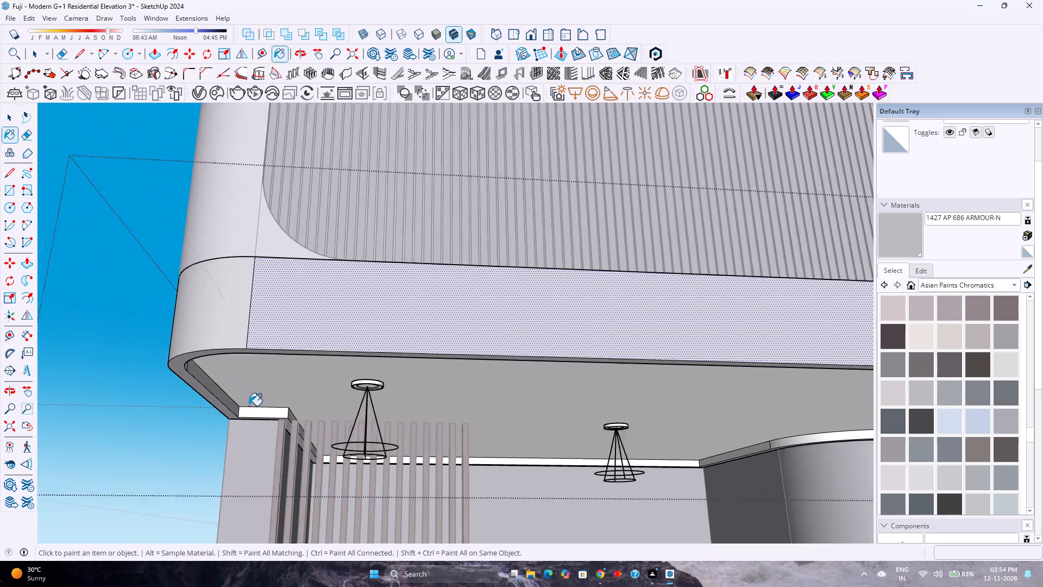
pyautogui.scroll(1, 249, 405)
pyautogui.moveTo(247, 405); pyautogui.dragTo(131, 386, button='middle')
pyautogui.click(138, 400)
# Paint the slab's lip faces above the louvres, along the rear wall and around the inner outer-side corner with 1427 AP 686 ARMOUR-N.
pyautogui.scroll(2, 154, 413)
pyautogui.moveTo(167, 419); pyautogui.dragTo(199, 430, button='middle')
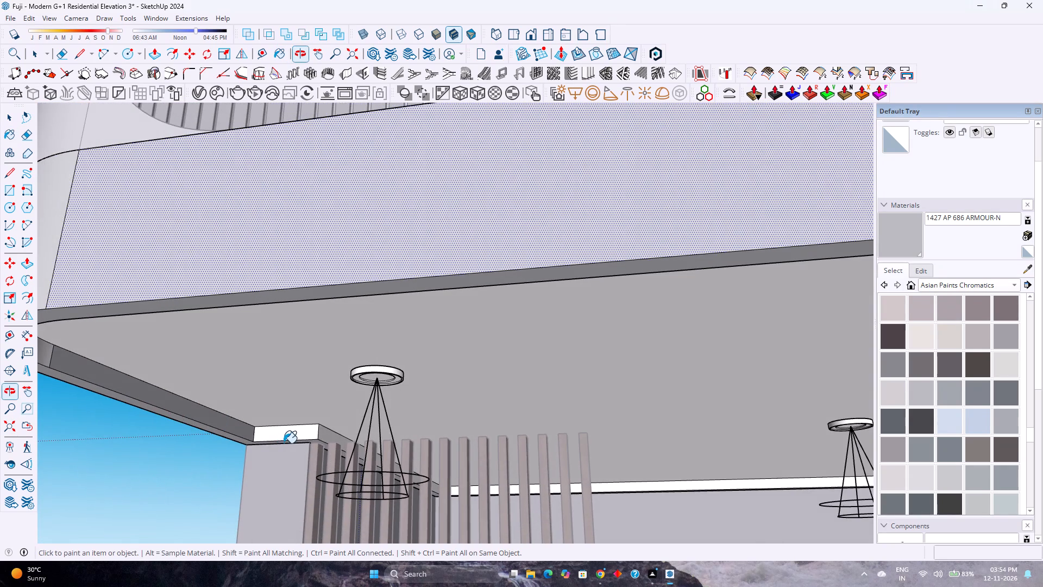
pyautogui.click(282, 432)
pyautogui.scroll(3, 308, 441)
pyautogui.click(328, 434)
pyautogui.scroll(-5, 328, 434)
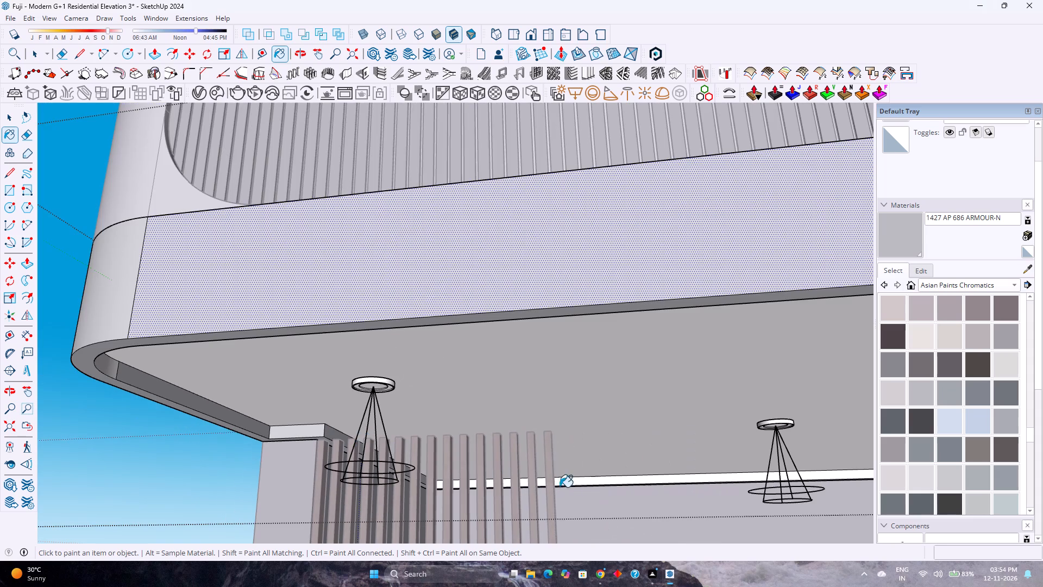
pyautogui.click(619, 482)
pyautogui.scroll(-4, 598, 466)
pyautogui.moveTo(369, 428); pyautogui.dragTo(108, 399, button='middle')
pyautogui.middleClick(108, 399)
pyautogui.scroll(8, 392, 453)
pyautogui.click(280, 438)
pyautogui.moveTo(274, 437); pyautogui.dragTo(131, 439, button='middle')
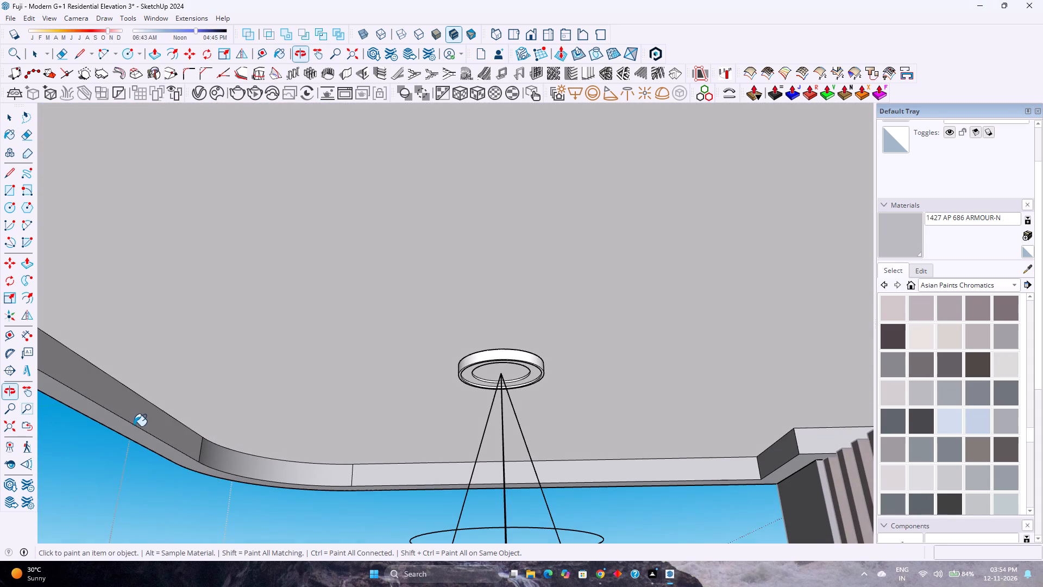
pyautogui.click(141, 417)
# Paint the balcony slab's rounded fascia and adjoining side face below the curved parapet with 1427 AP 686 ARMOUR-N.
pyautogui.scroll(-2, 141, 417)
pyautogui.moveTo(147, 418); pyautogui.dragTo(483, 438, button='middle')
pyautogui.scroll(-9, 467, 429)
pyautogui.keyDown('shift'); pyautogui.moveTo(525, 406); pyautogui.dragTo(412, 413, button='middle'); pyautogui.keyUp('shift')
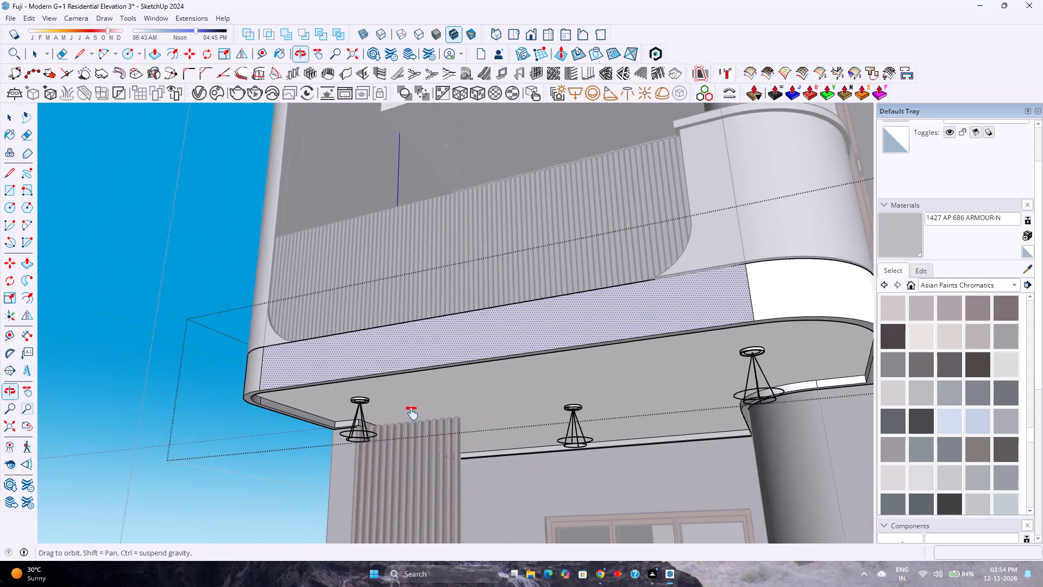
pyautogui.keyDown('shift'); pyautogui.moveTo(412, 413); pyautogui.dragTo(394, 413, button='middle'); pyautogui.keyUp('shift')
pyautogui.moveTo(395, 413); pyautogui.dragTo(424, 413, button='middle')
pyautogui.middleClick(424, 413)
pyautogui.click(741, 304)
pyautogui.moveTo(746, 322); pyautogui.dragTo(601, 354, button='middle')
pyautogui.middleClick(601, 354)
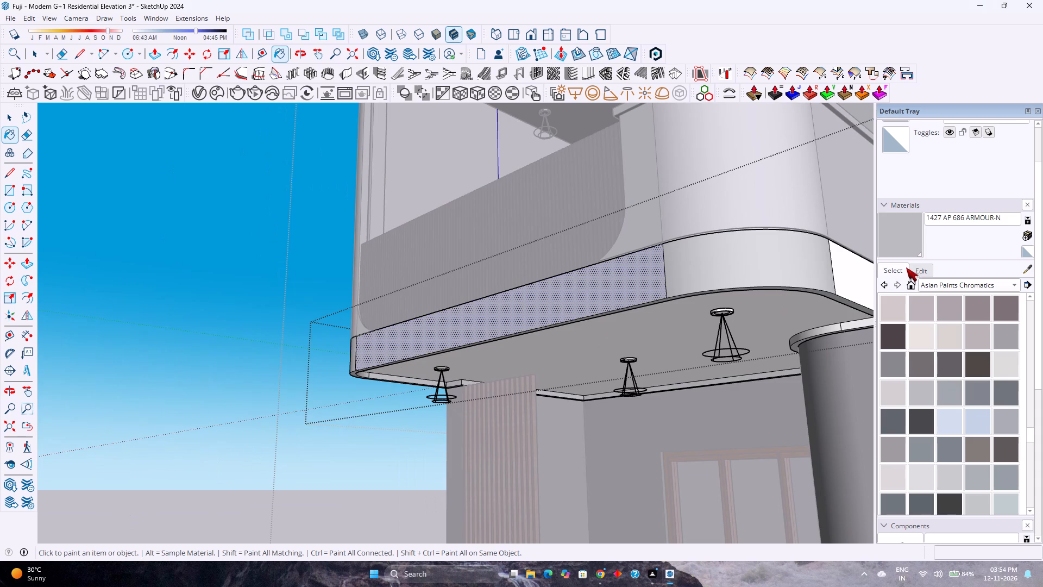
pyautogui.click(849, 271)
pyautogui.keyDown('shift'); pyautogui.moveTo(746, 285); pyautogui.dragTo(472, 332, button='middle'); pyautogui.keyUp('shift')
pyautogui.moveTo(454, 335); pyautogui.dragTo(809, 302, button='middle')
pyautogui.middleClick(809, 302)
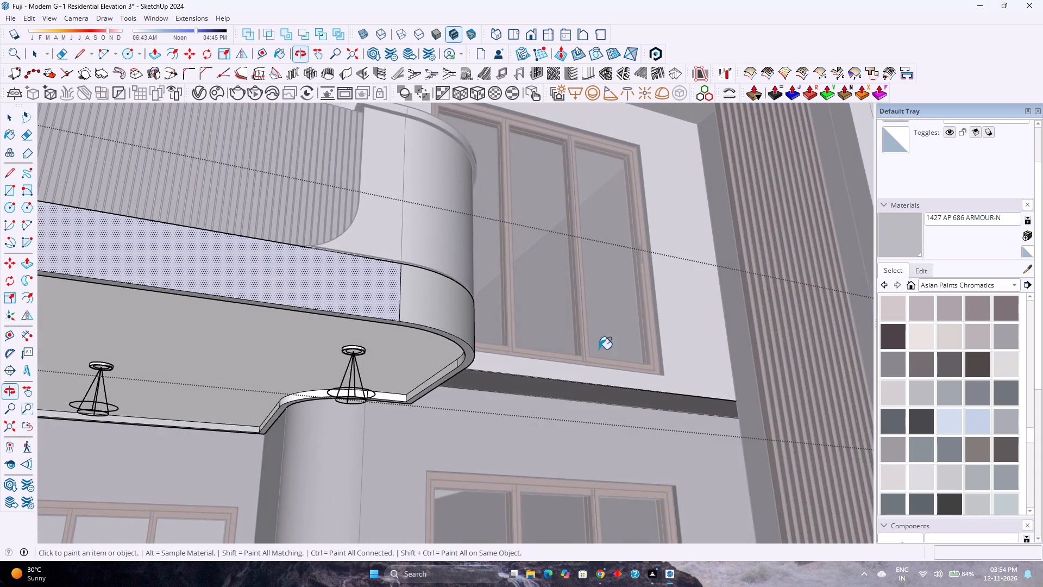
# Paint the slab's remaining inner lip faces around the round column with 1427 AP 686 ARMOUR-N and exit the group.
pyautogui.scroll(7, 391, 365)
pyautogui.click(387, 411)
pyautogui.click(474, 385)
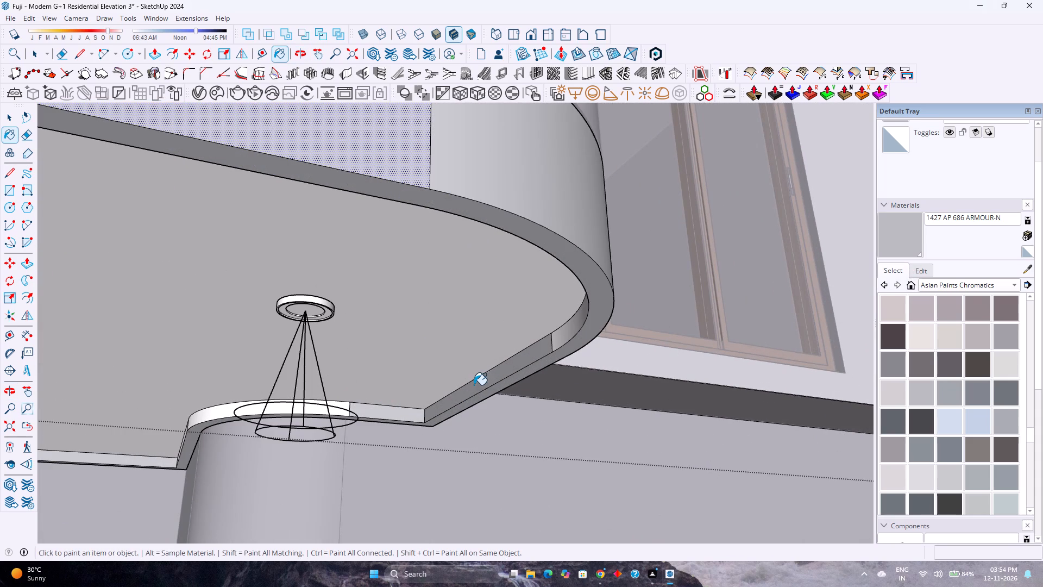
pyautogui.click(573, 328)
pyautogui.scroll(-4, 573, 328)
pyautogui.keyDown('shift'); pyautogui.moveTo(338, 372); pyautogui.dragTo(361, 384, button='middle'); pyautogui.keyUp('shift')
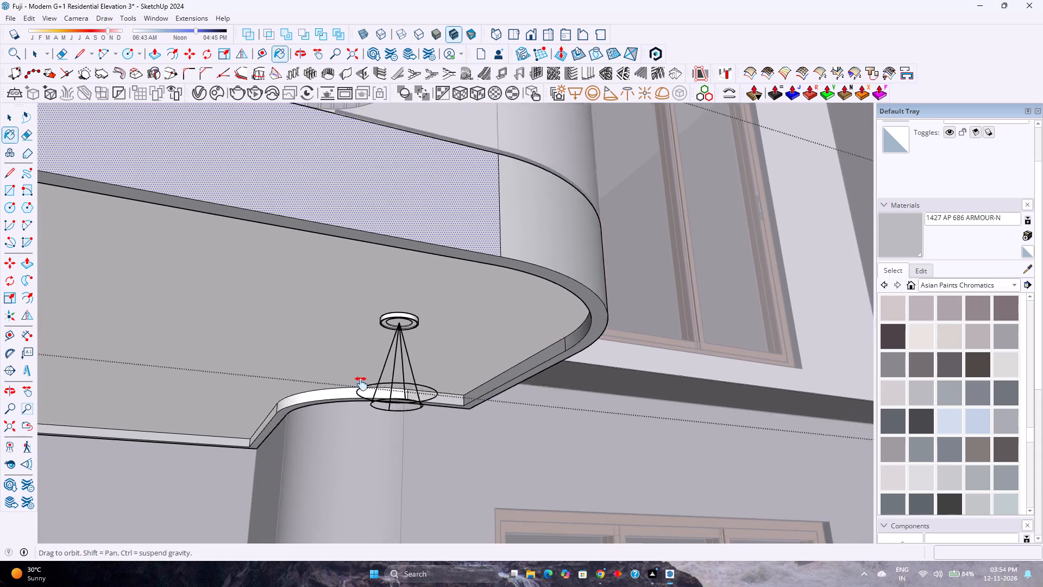
pyautogui.keyDown('shift'); pyautogui.moveTo(361, 384); pyautogui.dragTo(444, 390, button='middle'); pyautogui.keyUp('shift')
pyautogui.click(429, 406)
pyautogui.click(348, 433)
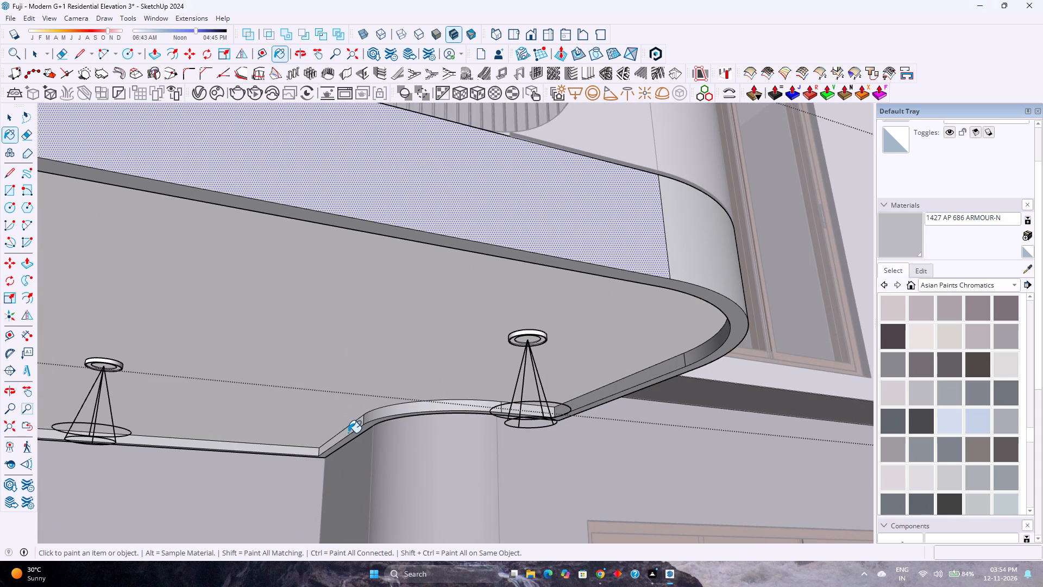
pyautogui.scroll(-14, 348, 432)
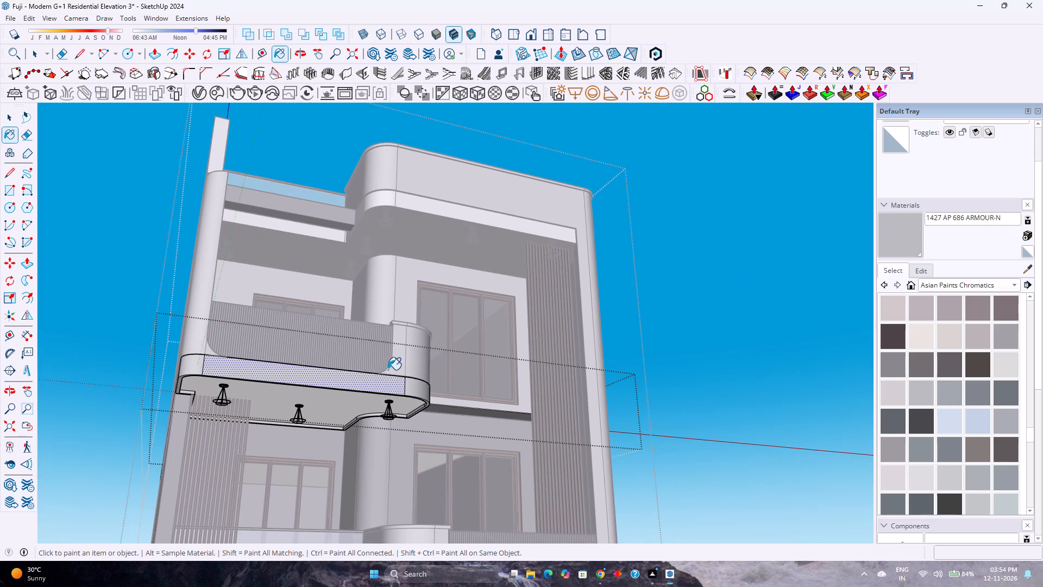
pyautogui.press('space')
pyautogui.press('Escape')
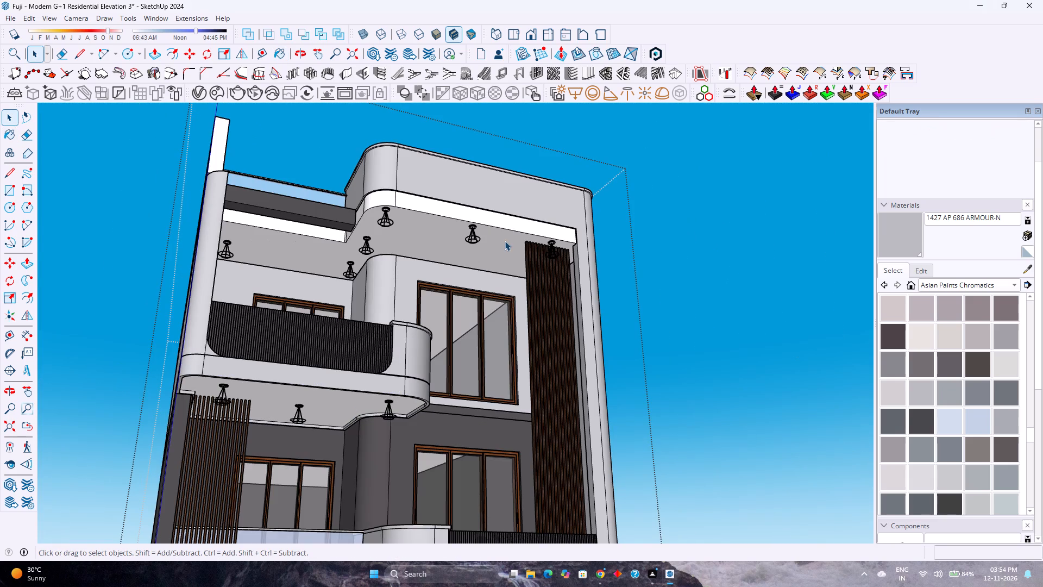
# Push/Pull the end face of the dark roof-level beam about 1" to meet the slab's side face below the curved parapet.
pyautogui.scroll(3, 504, 241)
pyautogui.moveTo(504, 243); pyautogui.dragTo(498, 327, button='middle')
pyautogui.scroll(-9, 476, 321)
pyautogui.scroll(4, 425, 275)
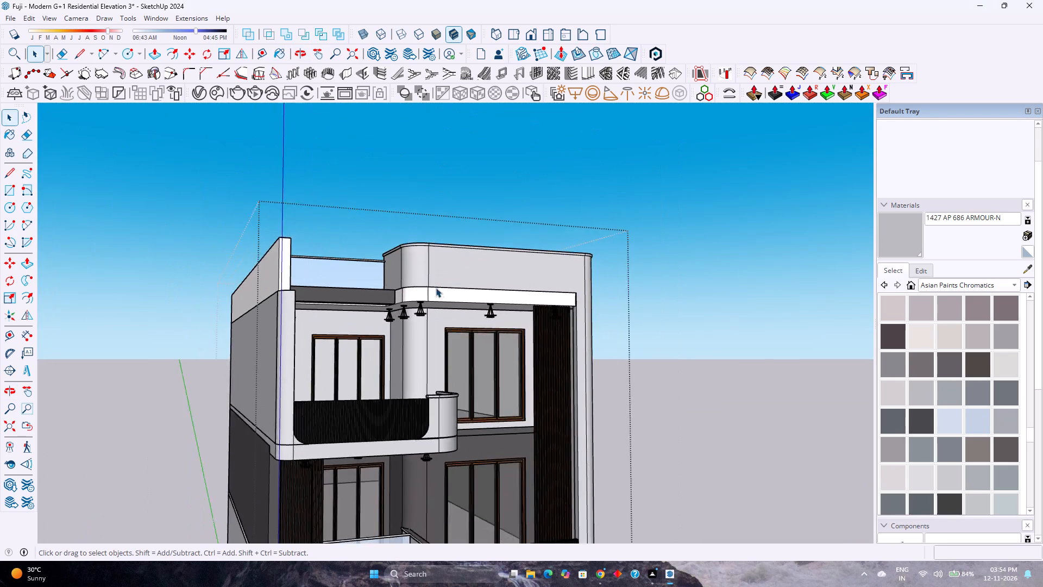
pyautogui.scroll(3, 436, 288)
pyautogui.moveTo(437, 296); pyautogui.dragTo(359, 429, button='middle')
pyautogui.scroll(5, 397, 272)
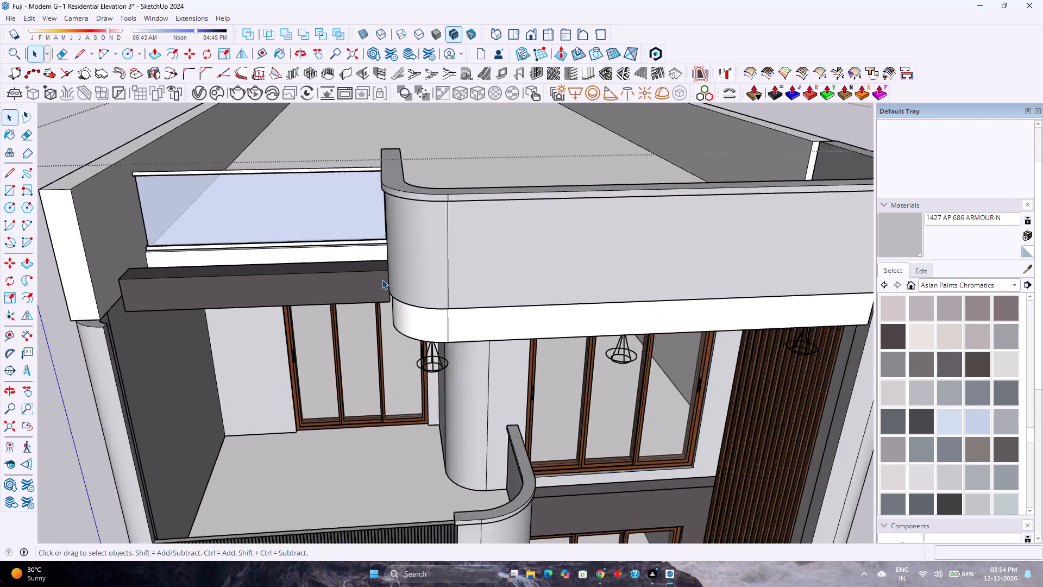
pyautogui.scroll(12, 382, 279)
pyautogui.doubleClick(405, 289)
pyautogui.scroll(4, 405, 289)
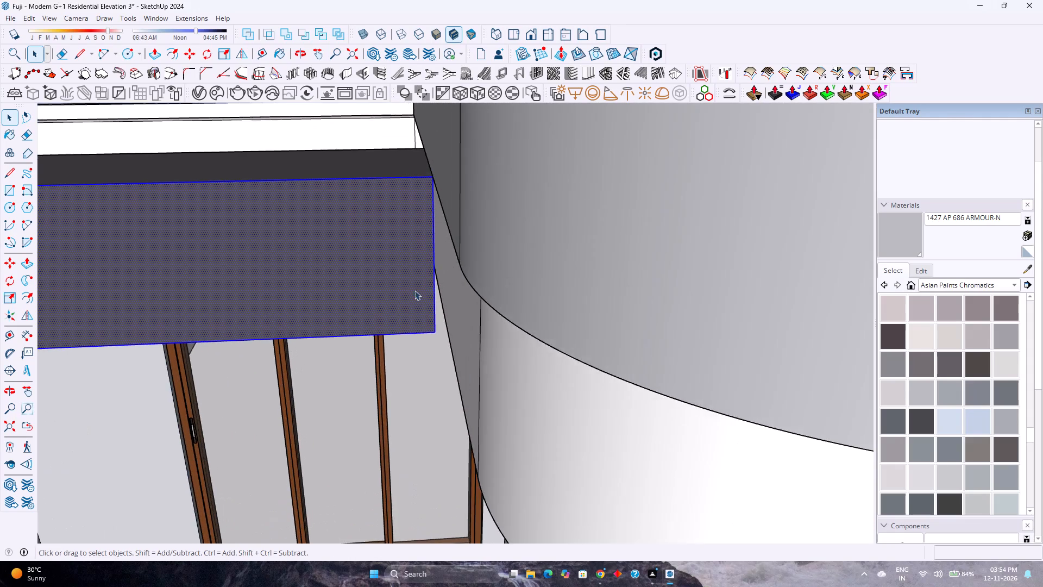
pyautogui.scroll(6, 414, 290)
pyautogui.moveTo(430, 293); pyautogui.dragTo(425, 259, button='middle')
pyautogui.scroll(6, 466, 307)
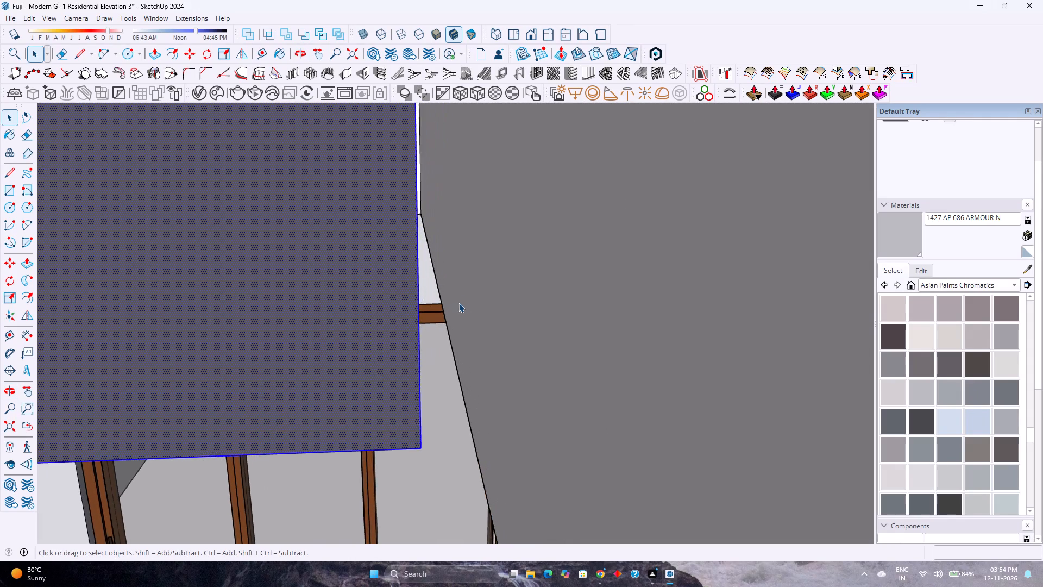
pyautogui.scroll(1, 458, 303)
pyautogui.moveTo(458, 303); pyautogui.dragTo(438, 307, button='middle')
pyautogui.middleClick(438, 307)
pyautogui.click(422, 295)
pyautogui.press('p')
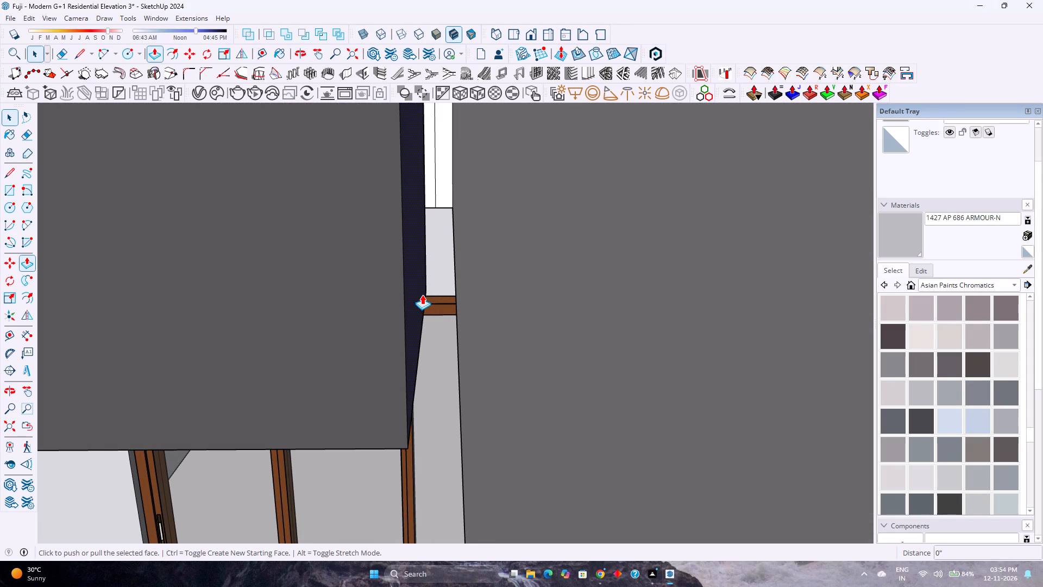
pyautogui.click(422, 295)
pyautogui.moveTo(473, 310); pyautogui.dragTo(621, 303, button='middle')
pyautogui.scroll(-1, 621, 303)
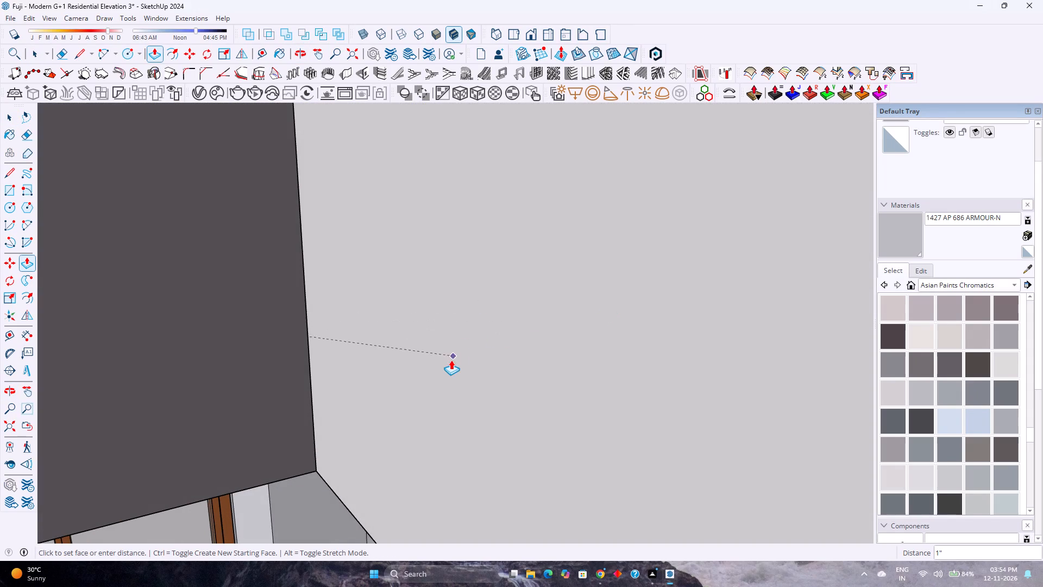
pyautogui.click(453, 360)
pyautogui.scroll(-20, 449, 330)
pyautogui.scroll(-1, 449, 330)
pyautogui.press('space')
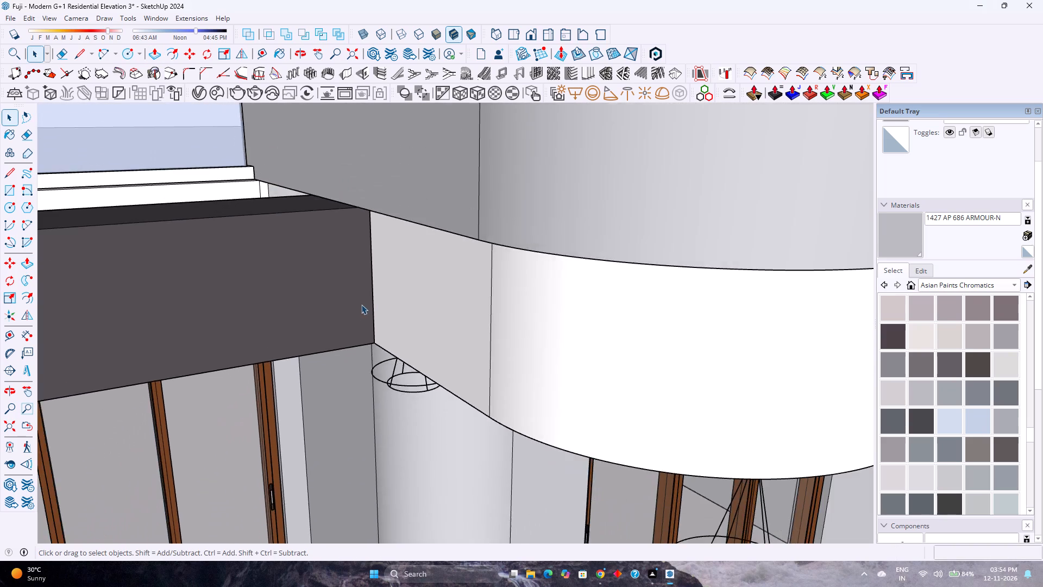
# Paint the roof slab's curved corner fascia, long front fascia and side face with 1427 AP 686 ARMOUR-N.
pyautogui.scroll(-6, 361, 304)
pyautogui.click(491, 327)
pyautogui.click(491, 327)
pyautogui.click(491, 327)
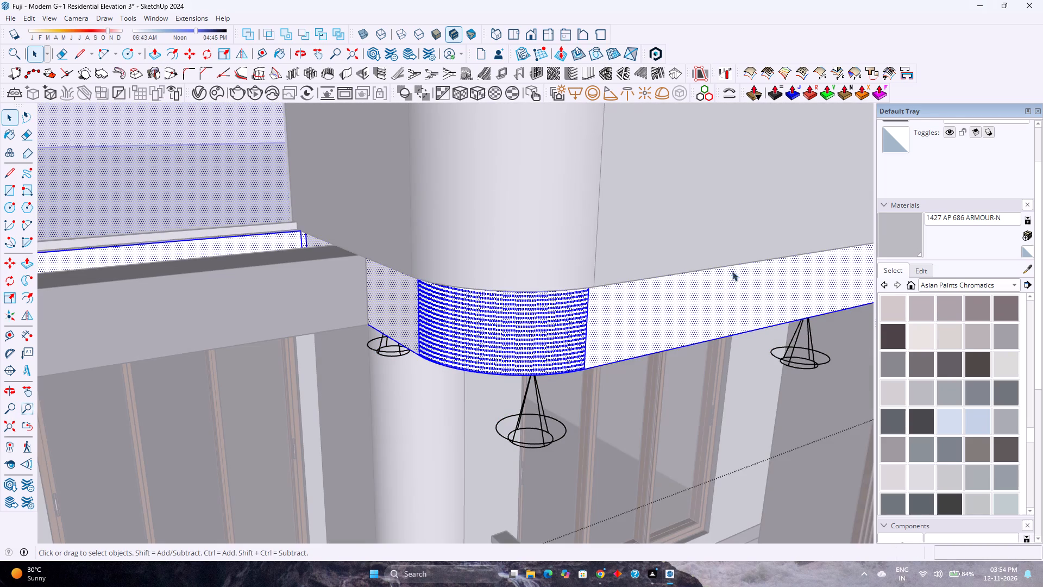
pyautogui.scroll(-4, 379, 346)
pyautogui.moveTo(379, 361); pyautogui.dragTo(391, 261, button='middle')
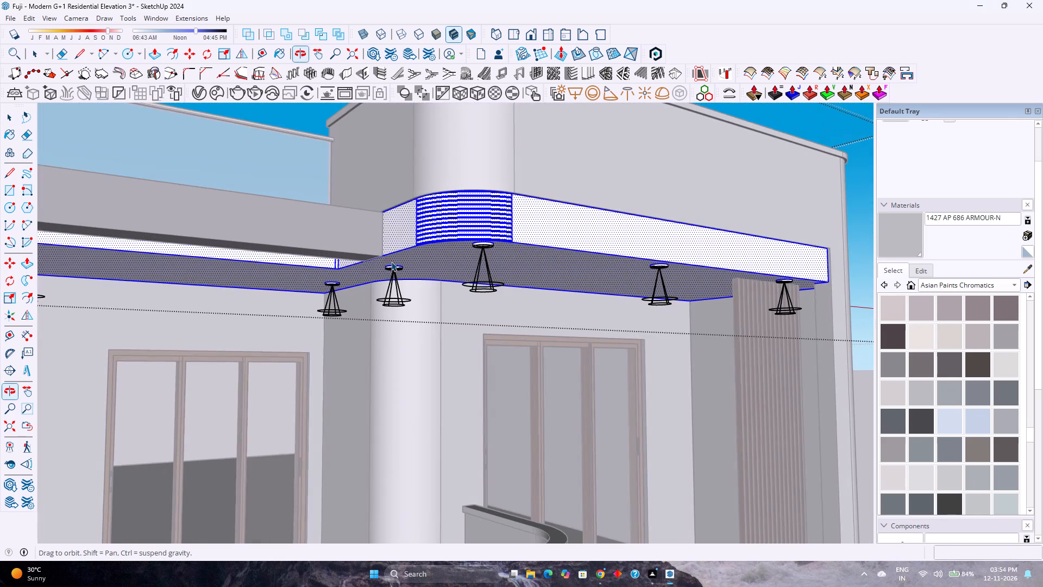
pyautogui.click(437, 215)
pyautogui.click(902, 236)
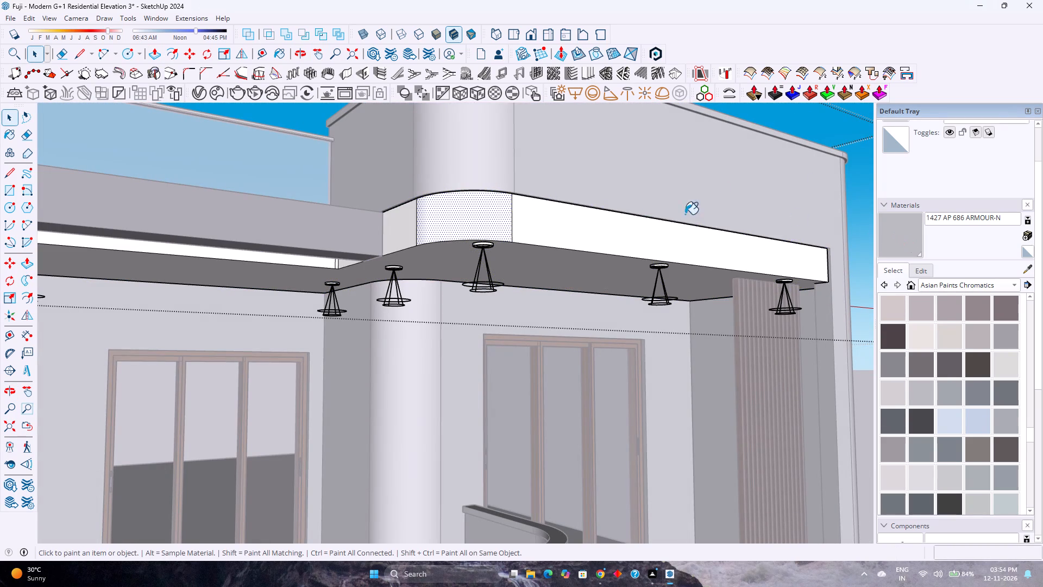
pyautogui.click(485, 214)
pyautogui.click(533, 222)
pyautogui.click(405, 224)
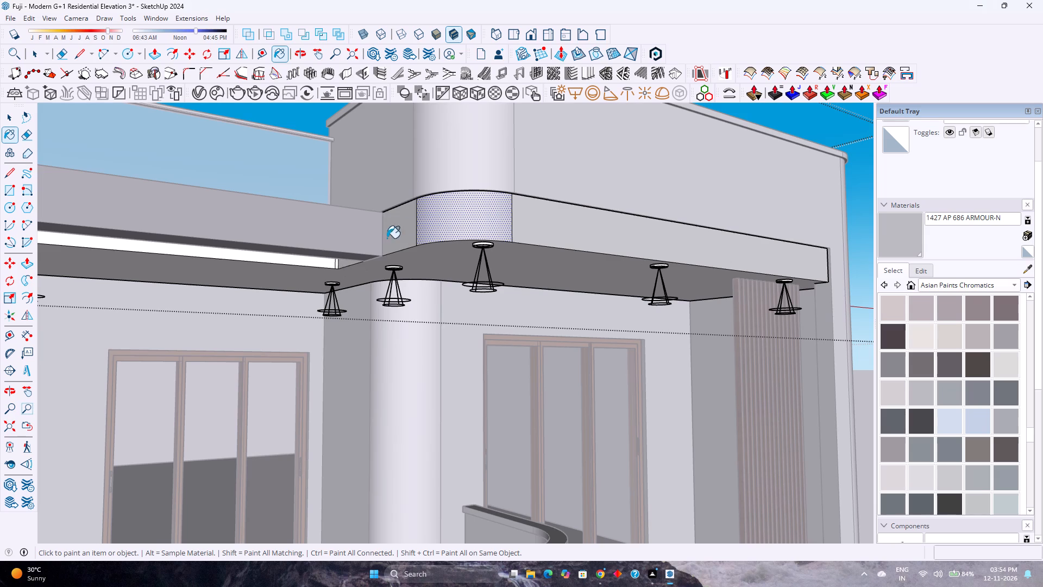
# Paint the roof slab's inner lip face behind the beam and its narrow corner strip with 1427 AP 686 ARMOUR-N.
pyautogui.moveTo(332, 272); pyautogui.dragTo(423, 203, button='middle')
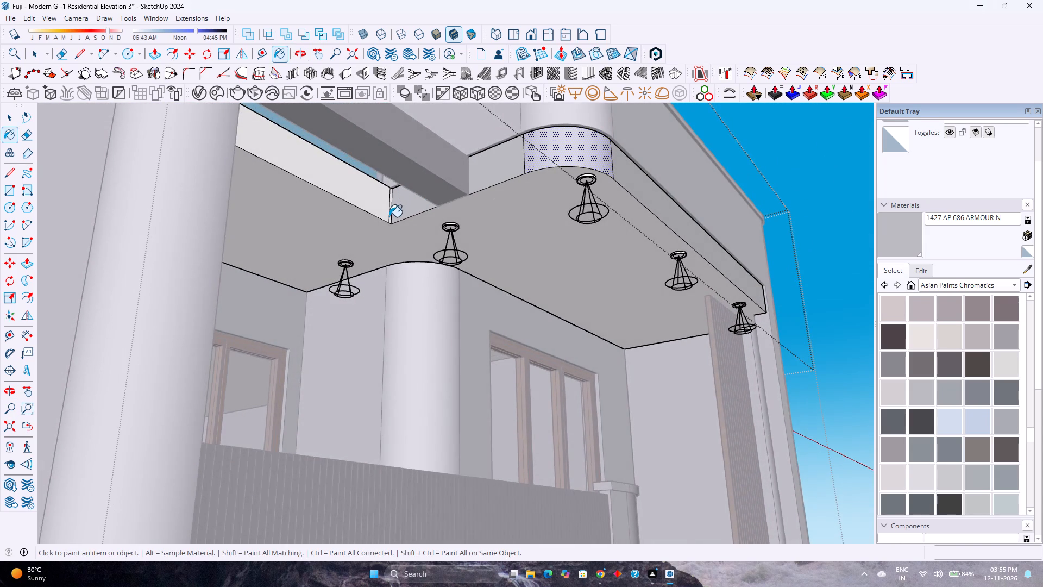
pyautogui.scroll(14, 389, 217)
pyautogui.click(377, 204)
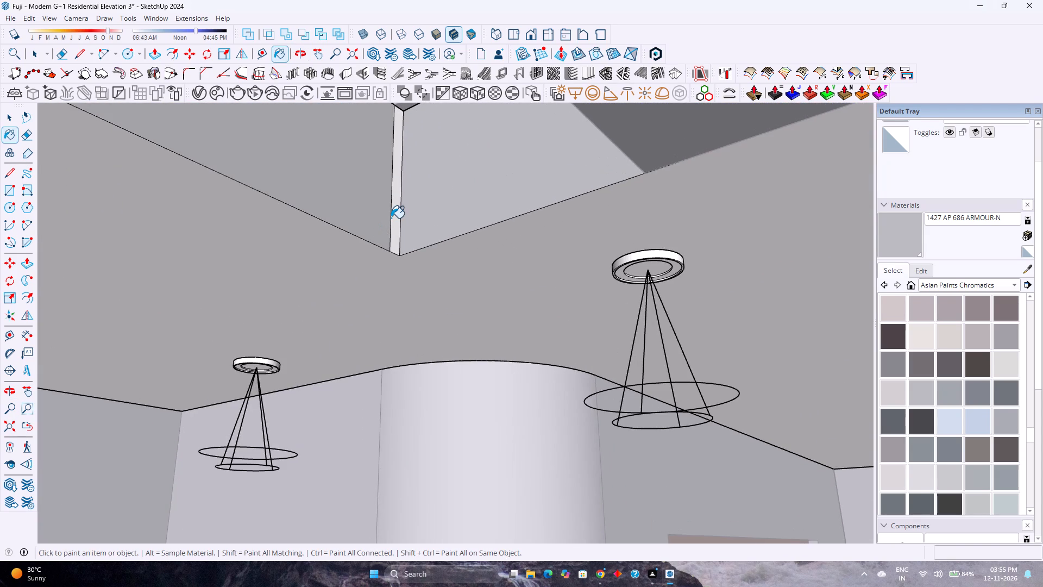
pyautogui.click(391, 218)
pyautogui.click(393, 218)
# Erase the vertical edge dividing the inner lip face from the narrow strip at the roof slab's corner.
pyautogui.press('e')
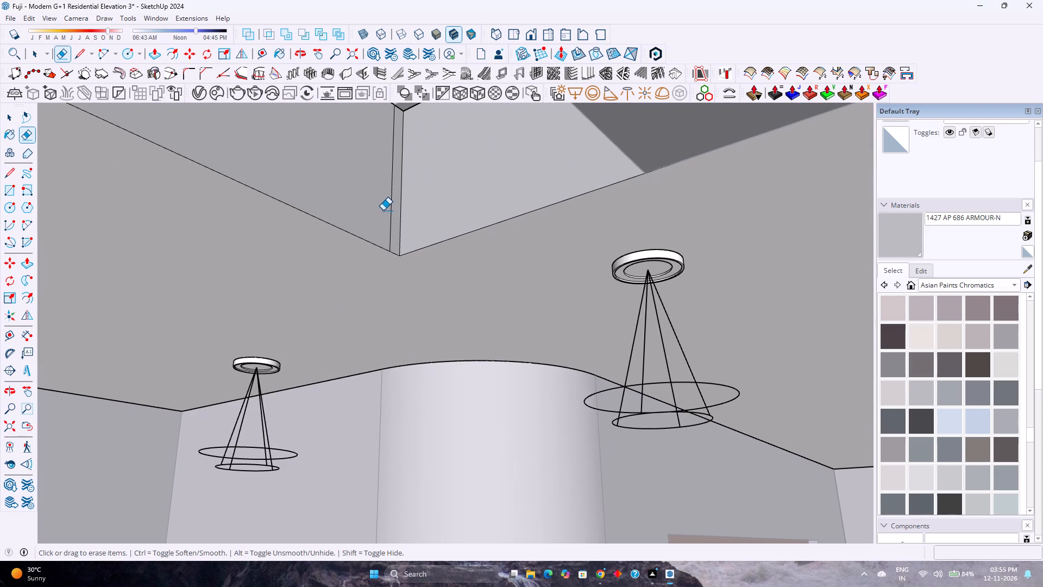
pyautogui.moveTo(383, 210); pyautogui.dragTo(397, 209)
pyautogui.scroll(-7, 373, 213)
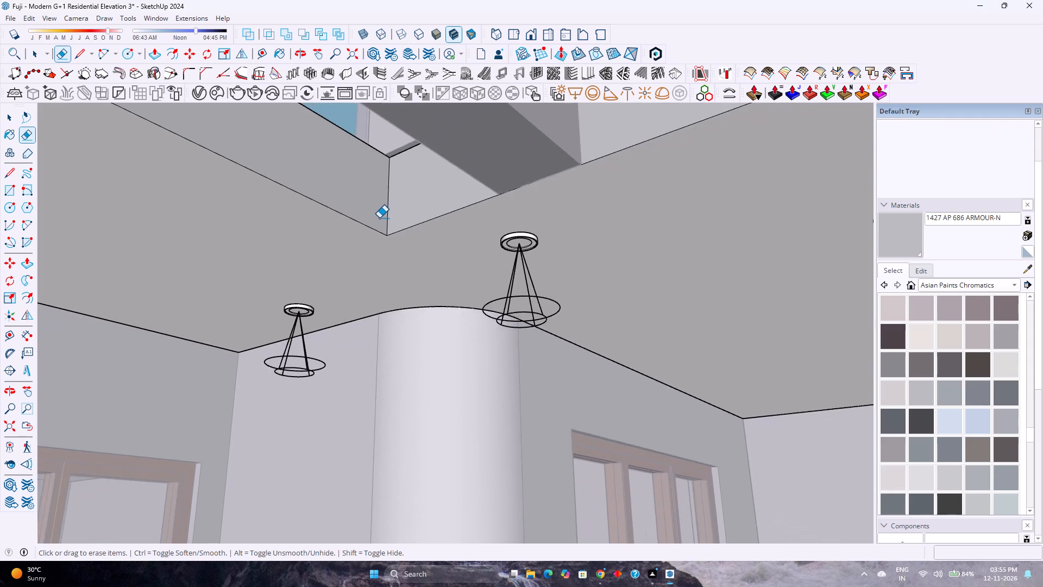
# Exit and reopen the roof slab's group and select its underside face around the hanging lamps.
pyautogui.keyDown('shift'); pyautogui.moveTo(381, 219); pyautogui.dragTo(435, 316, button='middle'); pyautogui.keyUp('shift')
pyautogui.moveTo(441, 314); pyautogui.dragTo(329, 345, button='middle')
pyautogui.middleClick(329, 345)
pyautogui.scroll(-9, 321, 334)
pyautogui.keyDown('shift'); pyautogui.moveTo(436, 331); pyautogui.dragTo(339, 296, button='middle'); pyautogui.keyUp('shift')
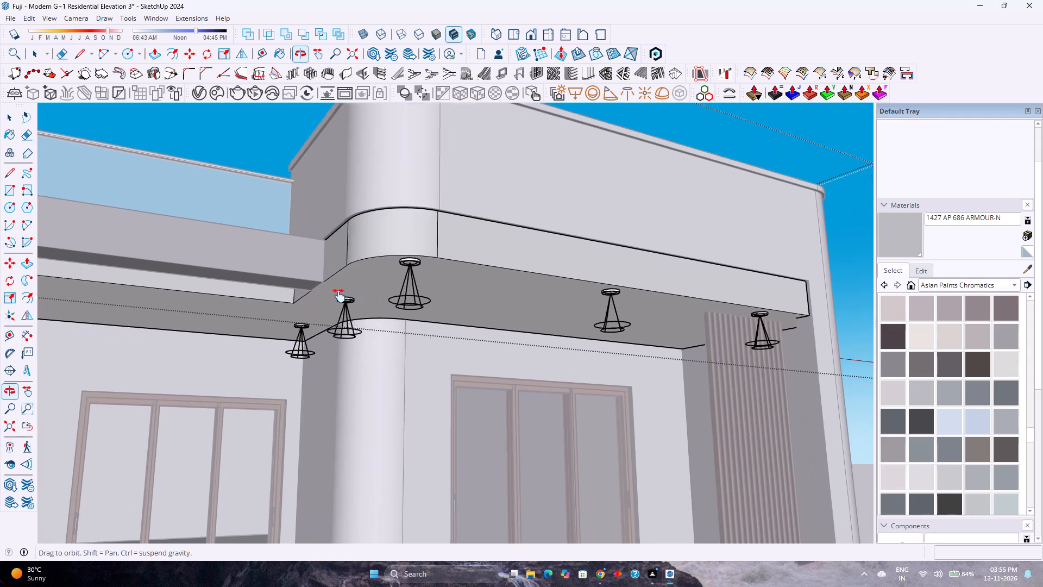
pyautogui.keyDown('shift'); pyautogui.moveTo(339, 296); pyautogui.dragTo(339, 295, button='middle'); pyautogui.keyUp('shift')
pyautogui.moveTo(435, 280); pyautogui.dragTo(333, 250, button='middle')
pyautogui.scroll(-4, 370, 274)
pyautogui.moveTo(363, 278); pyautogui.dragTo(407, 233, button='middle')
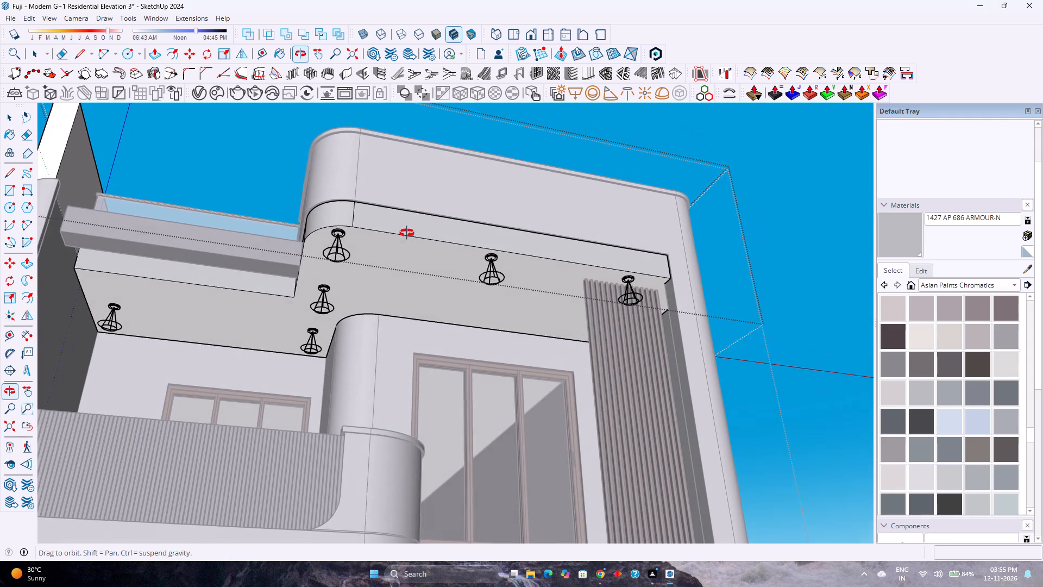
pyautogui.moveTo(407, 233); pyautogui.dragTo(407, 233, button='middle')
pyautogui.middleClick(408, 233)
pyautogui.keyDown('shift'); pyautogui.moveTo(308, 300); pyautogui.dragTo(419, 315, button='middle'); pyautogui.keyUp('shift')
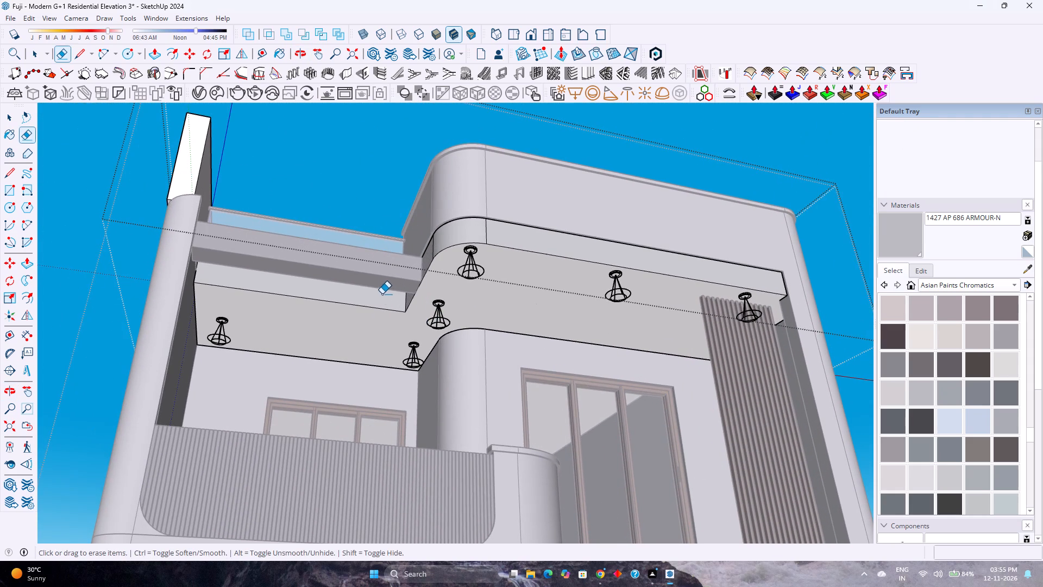
pyautogui.press('space')
pyautogui.press('Escape')
pyautogui.click(352, 332)
pyautogui.tripleClick(348, 333)
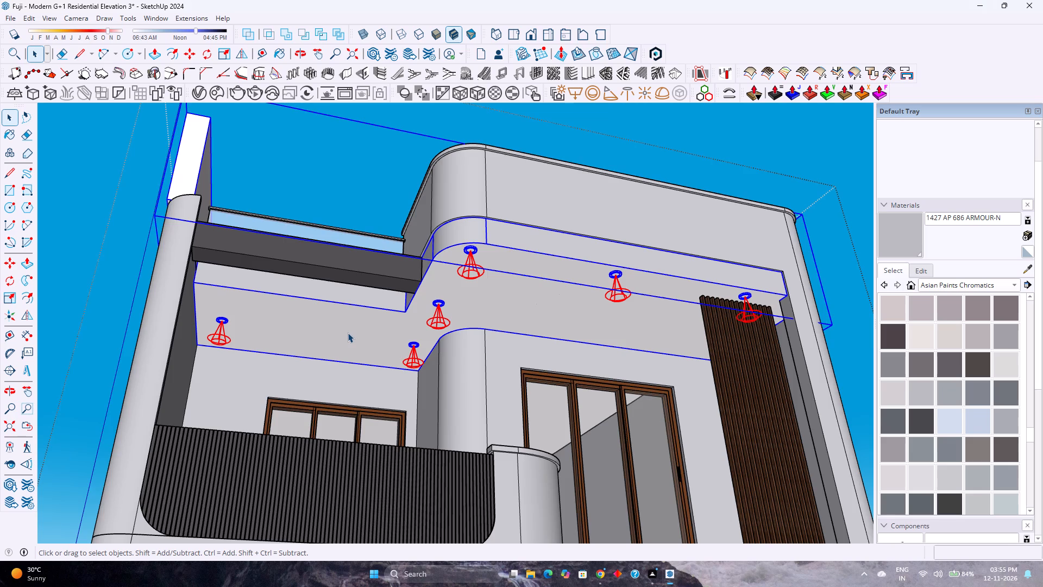
pyautogui.click(345, 336)
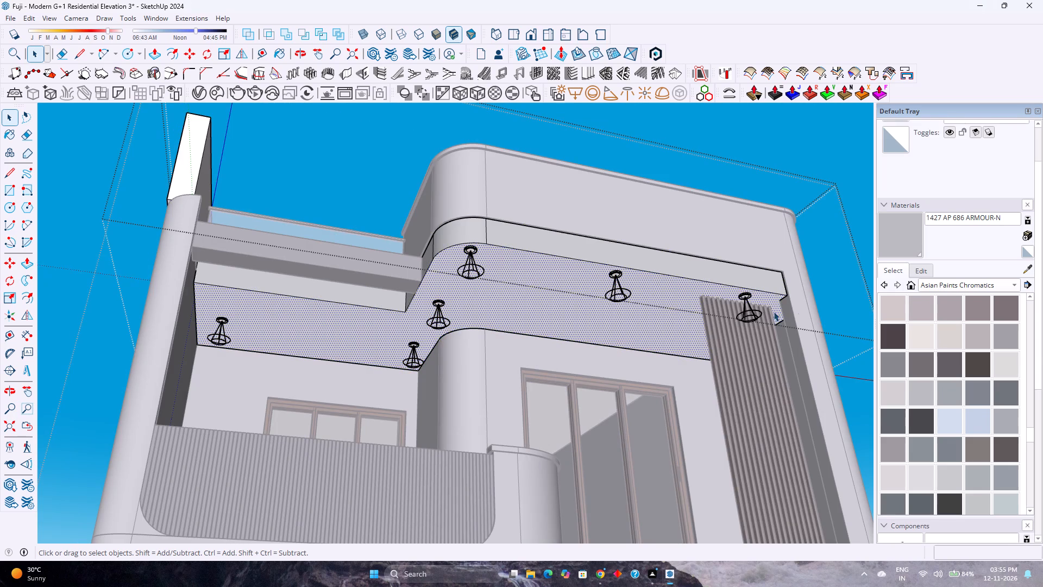
# Browse the Wood, Brick Cladding and Siding, Scott Living, Sabyasachi3, Roofing, New Modern and Metal material collections for a slab-underside finish.
pyautogui.scroll(-9, 417, 290)
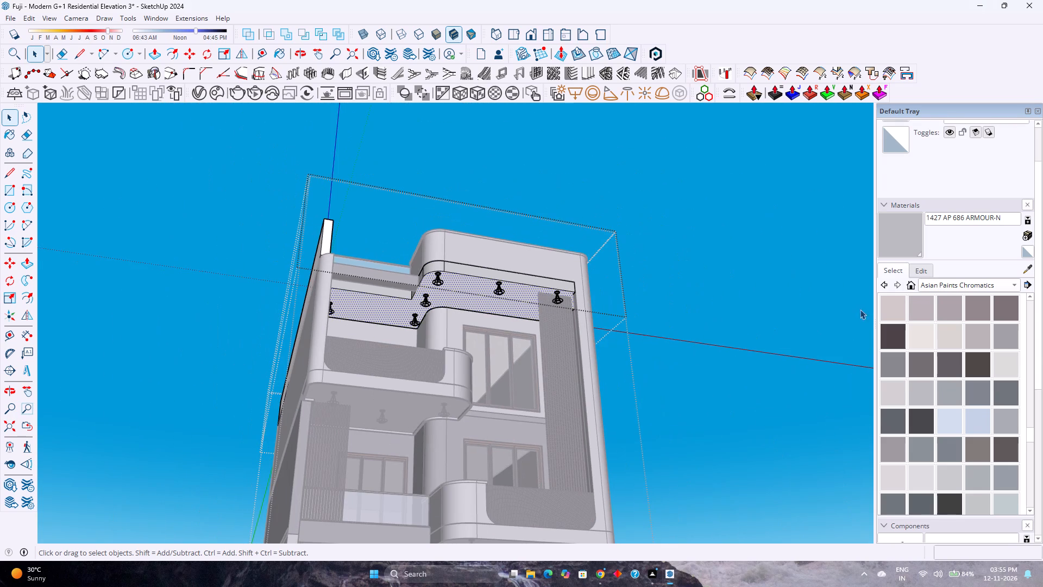
pyautogui.click(940, 288)
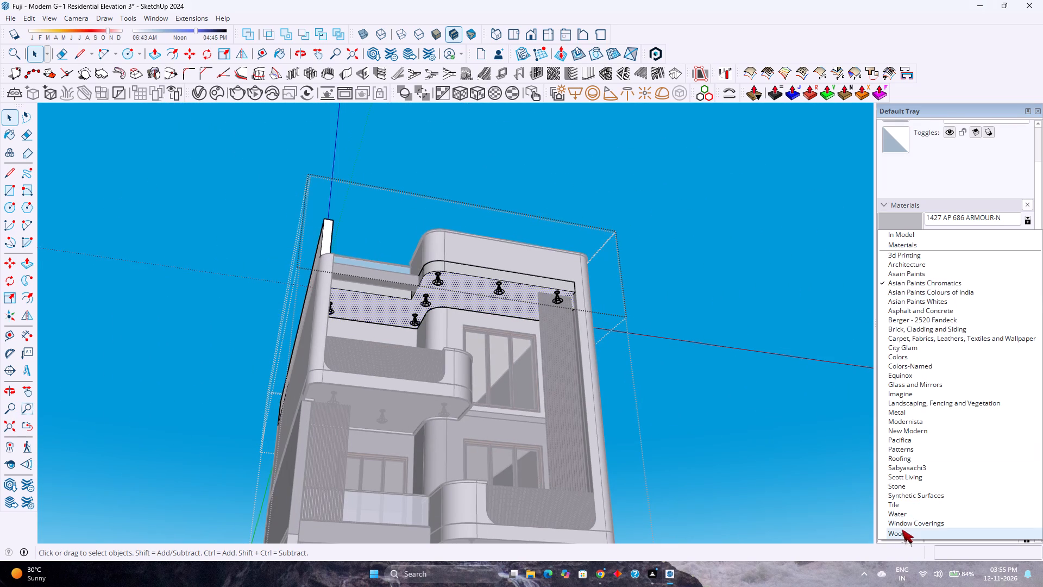
pyautogui.click(902, 529)
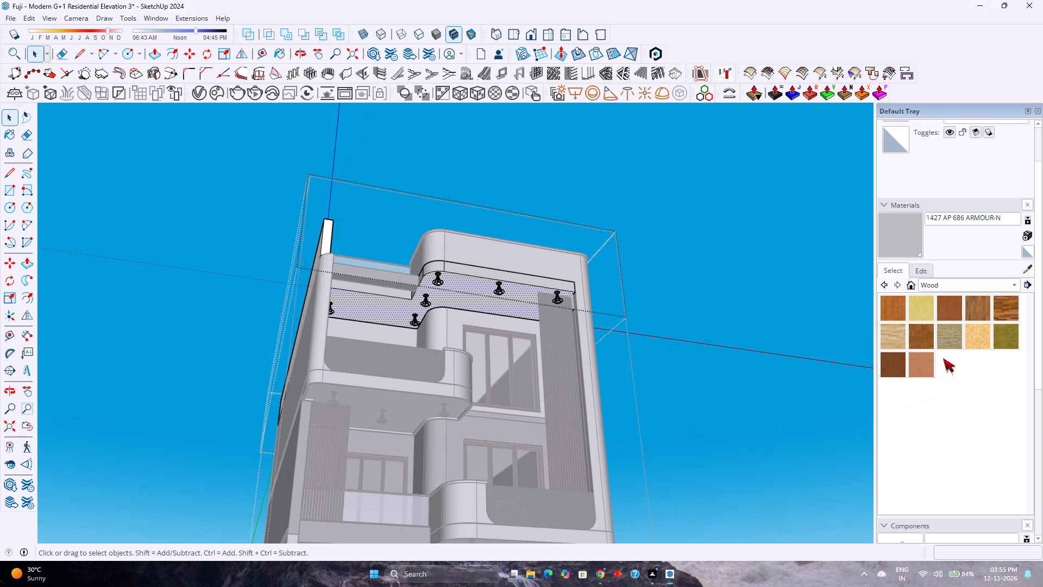
pyautogui.click(979, 290)
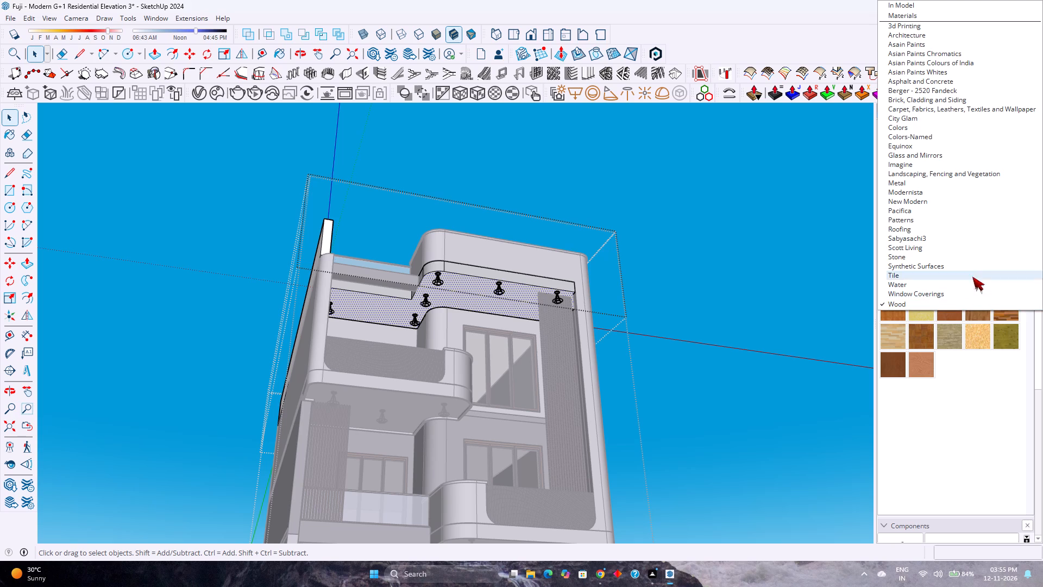
pyautogui.click(923, 104)
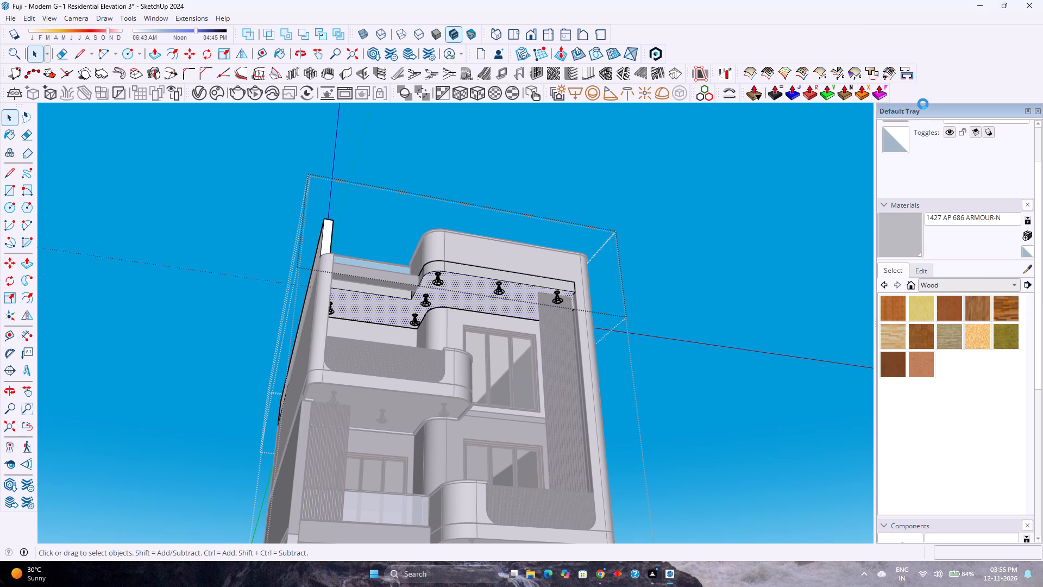
pyautogui.click(953, 284)
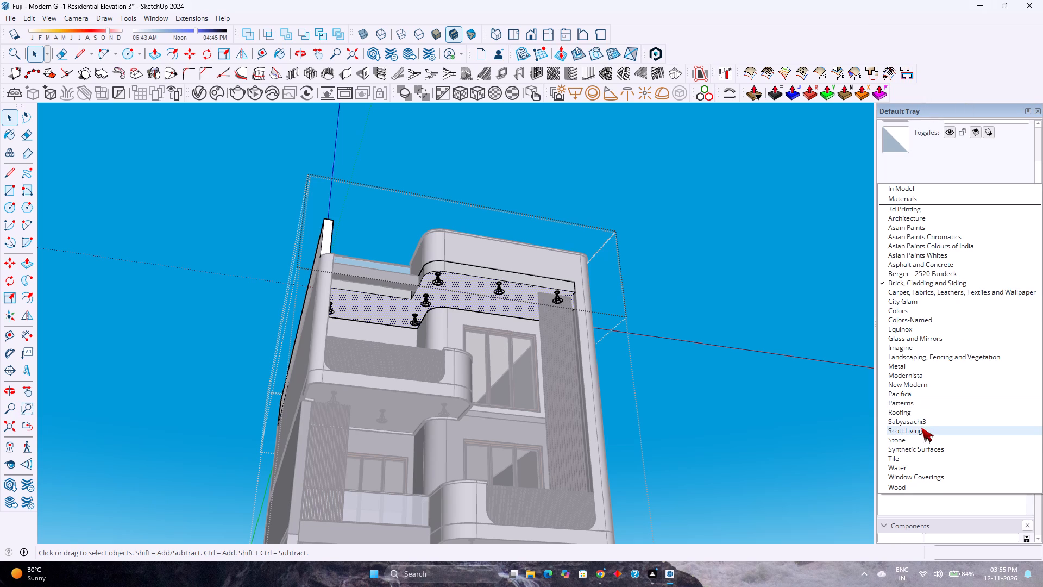
pyautogui.click(921, 429)
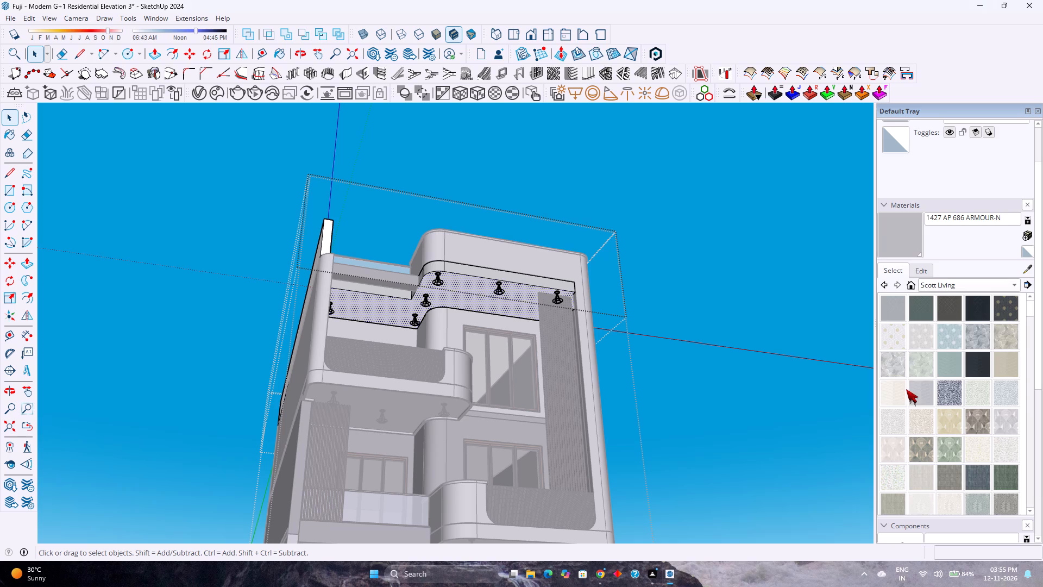
pyautogui.click(937, 286)
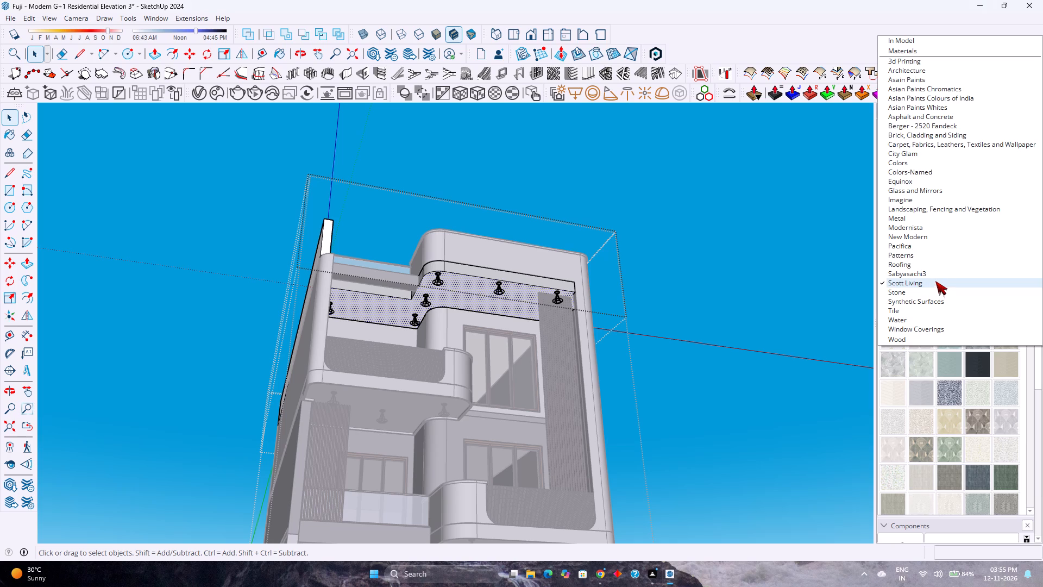
pyautogui.click(935, 275)
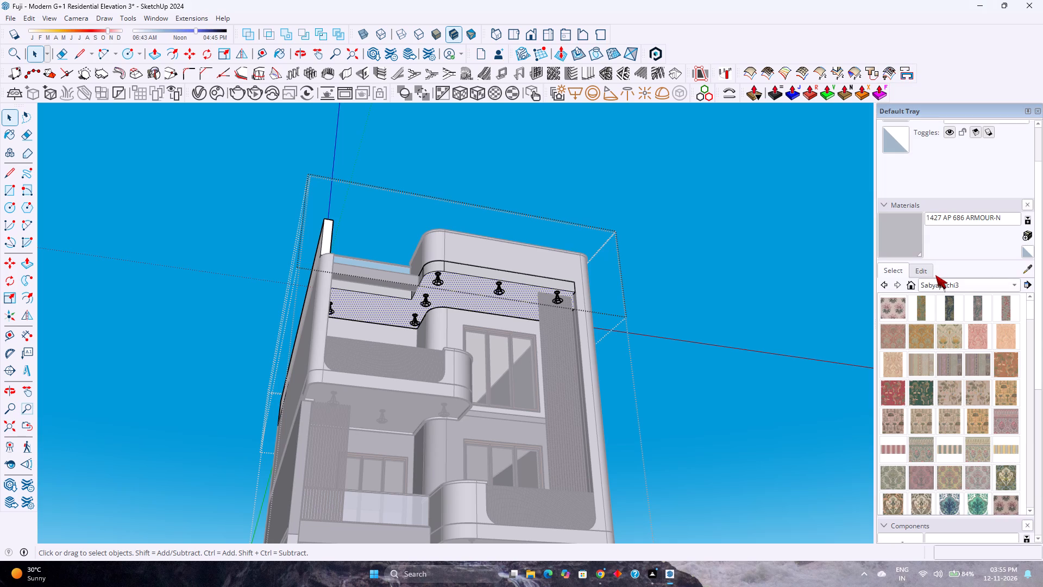
pyautogui.click(953, 284)
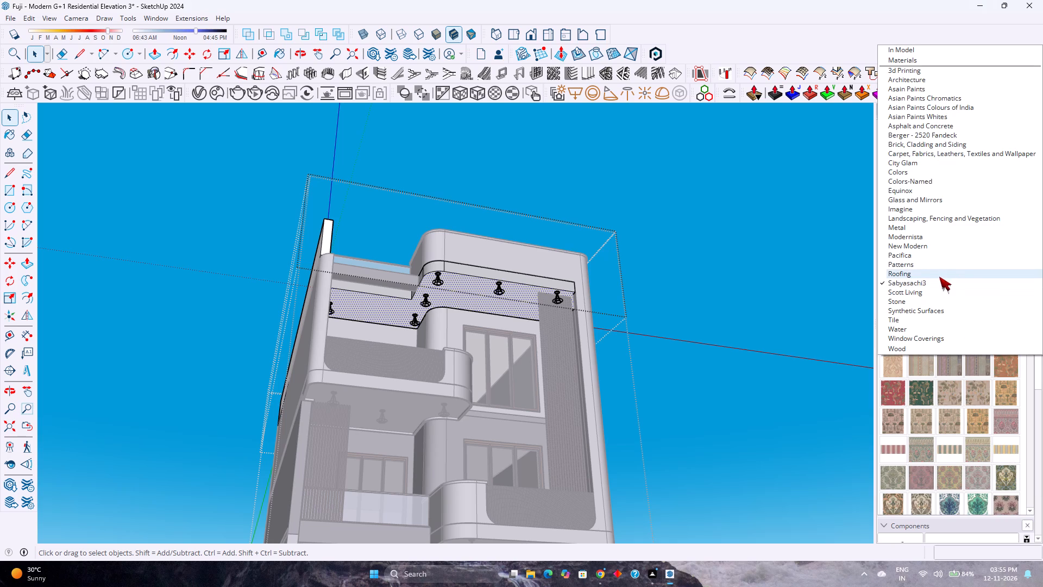
pyautogui.click(938, 272)
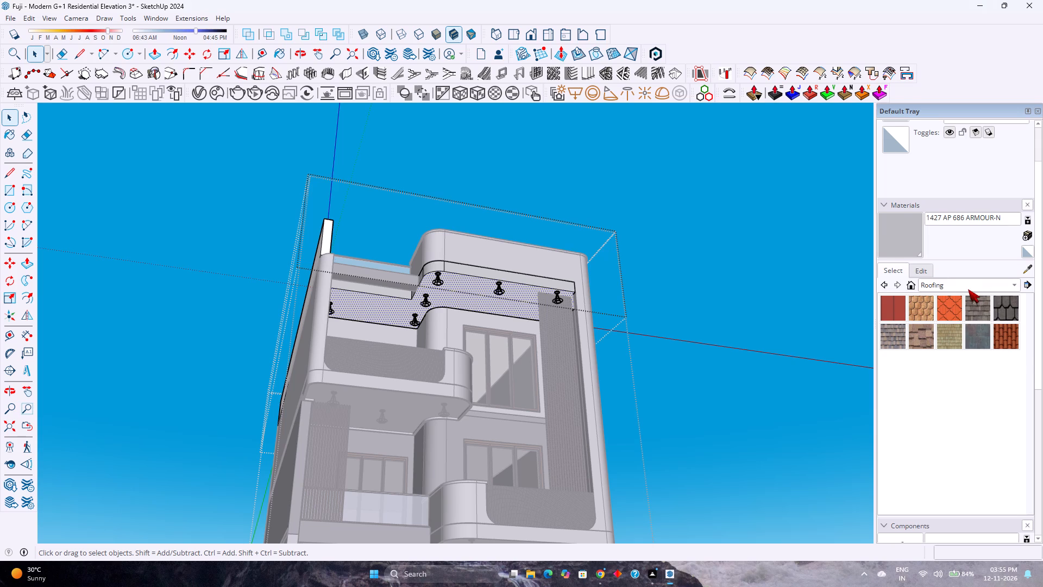
pyautogui.click(967, 289)
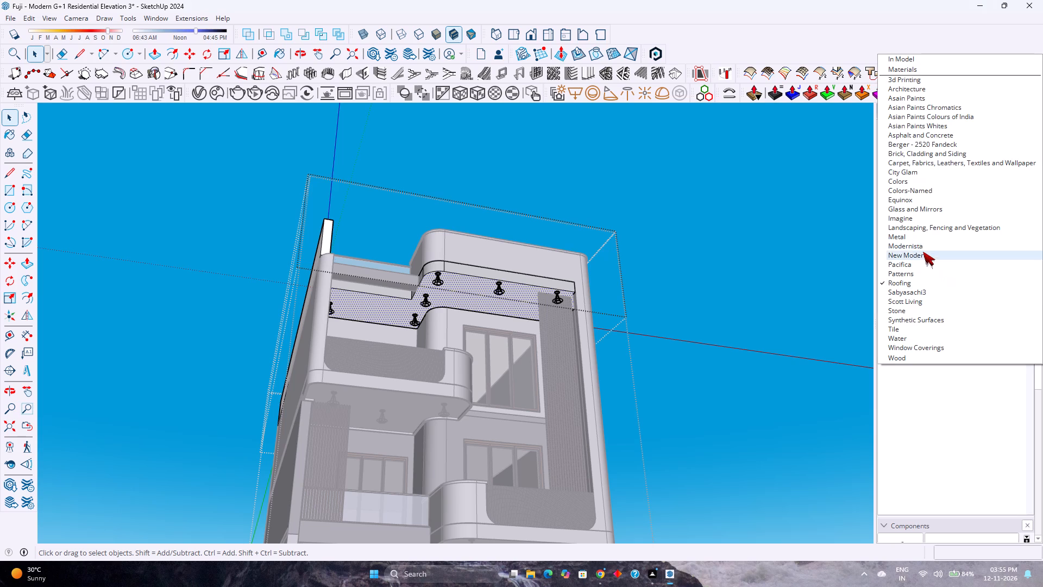
pyautogui.click(923, 252)
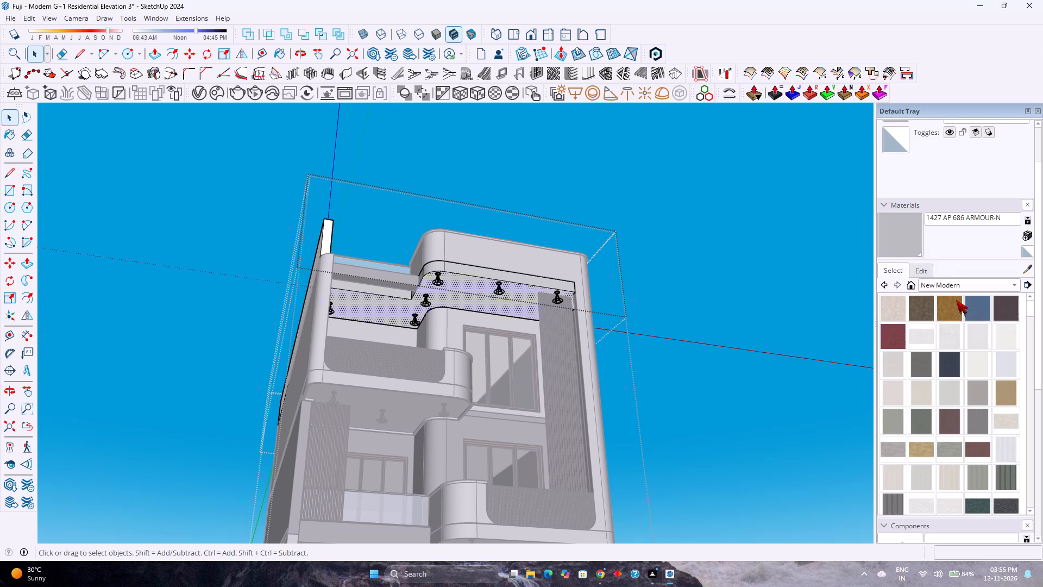
pyautogui.click(958, 286)
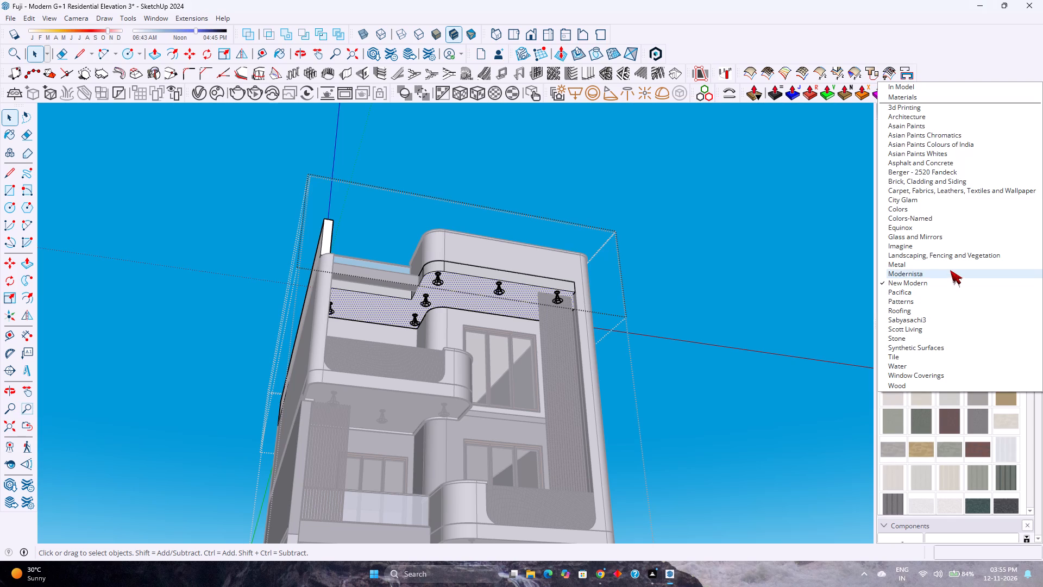
pyautogui.click(951, 267)
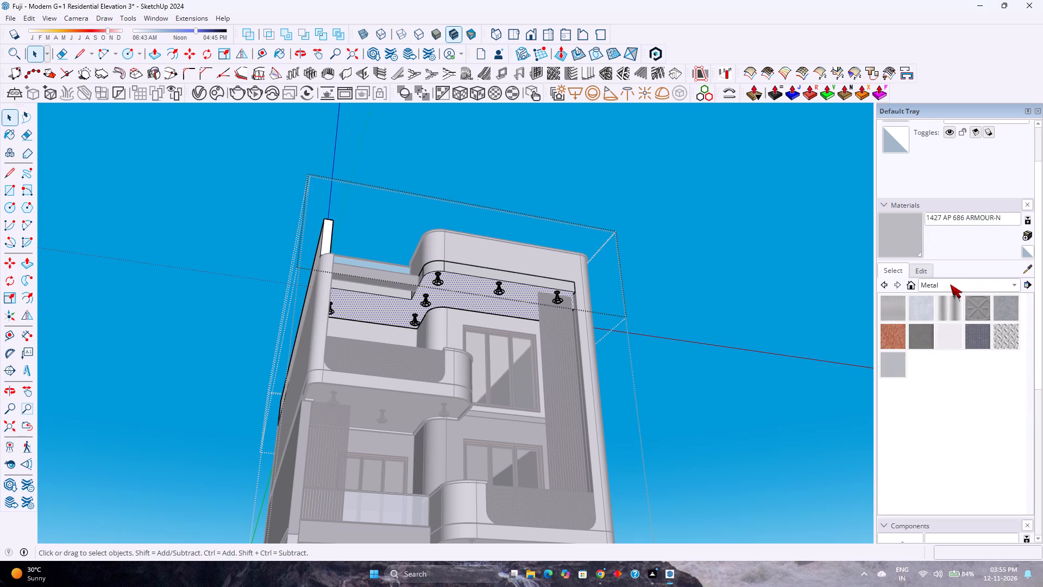
# Paint the roof slab's underside with Wood Fence from the Landscaping, Fencing and Vegetation collection, and exit its group.
pyautogui.click(950, 284)
pyautogui.click(950, 274)
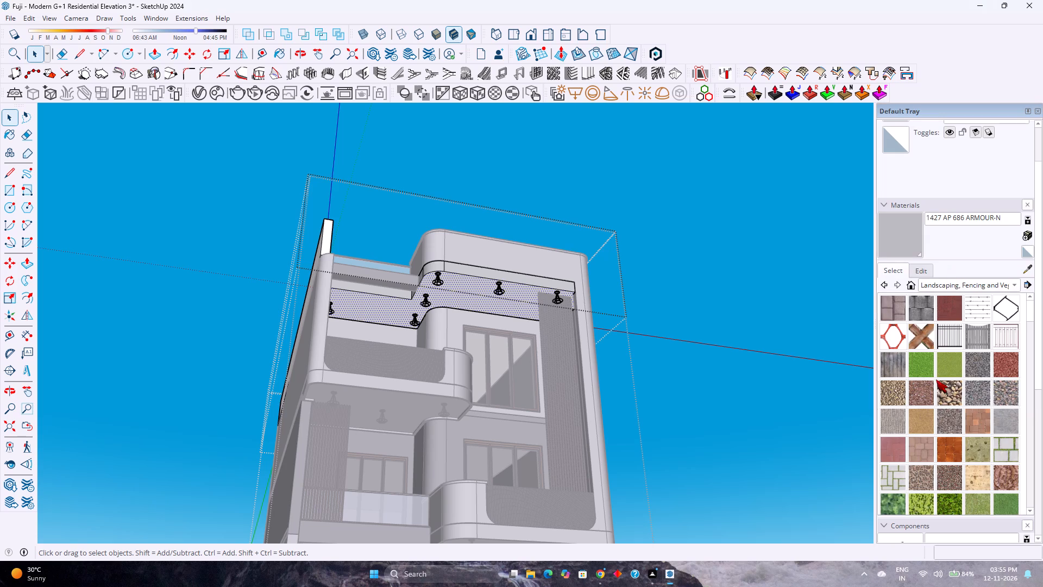
pyautogui.scroll(-7, 937, 380)
pyautogui.click(984, 371)
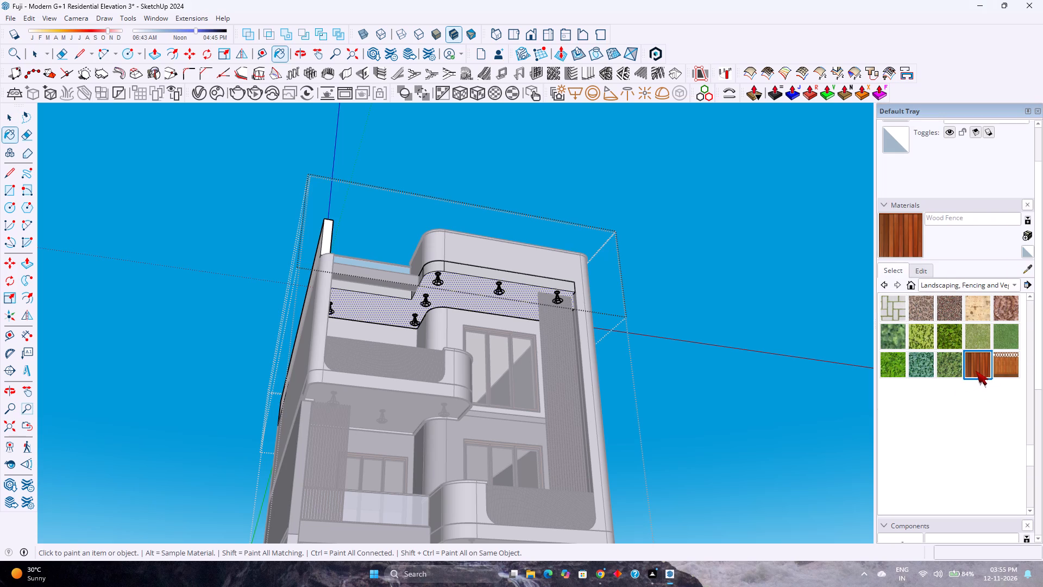
pyautogui.scroll(4, 426, 313)
pyautogui.click(482, 277)
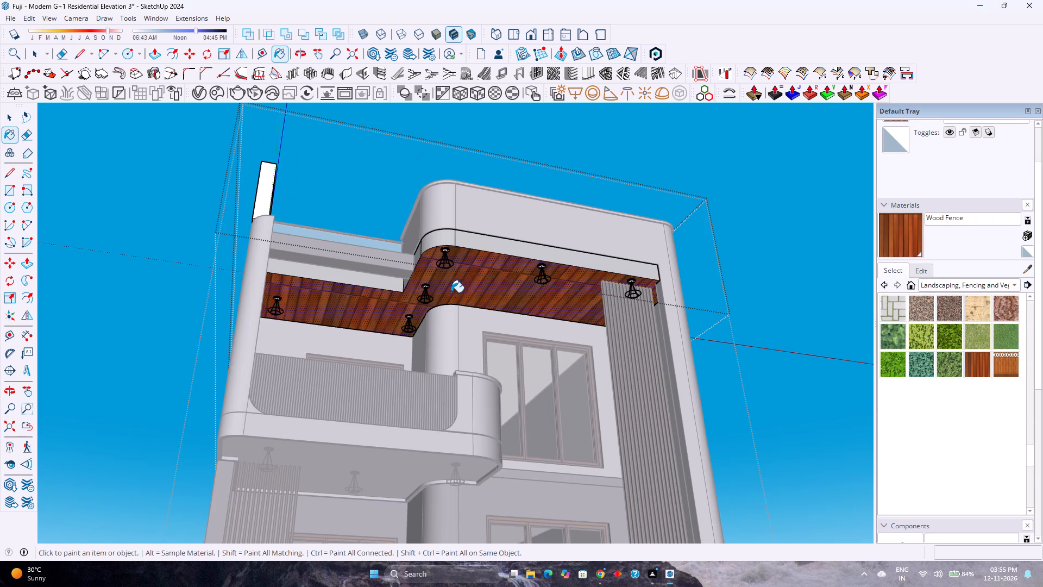
pyautogui.scroll(-7, 403, 302)
pyautogui.press('space')
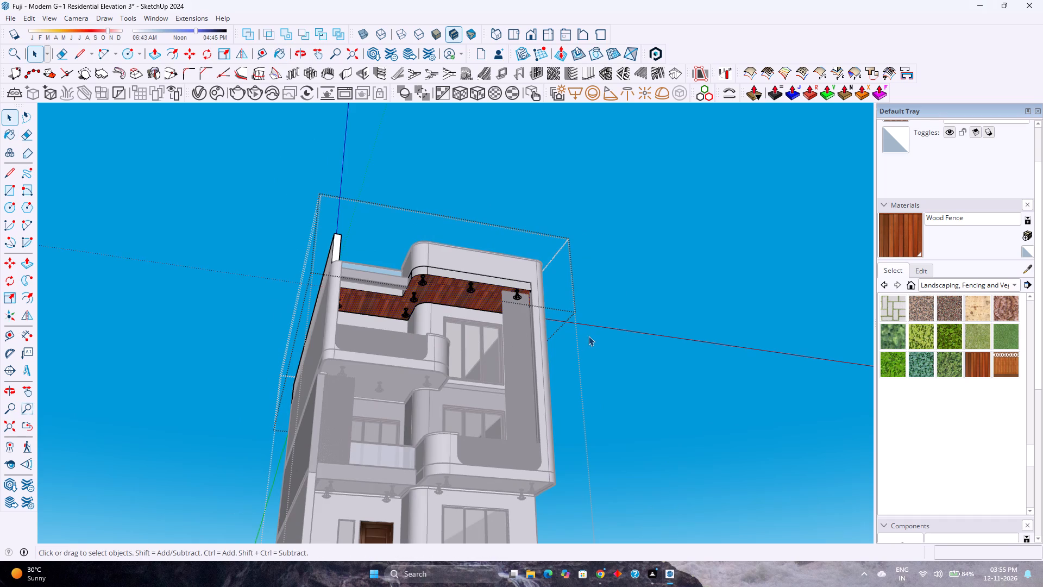
pyautogui.click(588, 336)
pyautogui.press('Escape')
# Open the upper balcony slab's group, paint its underside around the three hanging lamps with Wood Fence, and exit the group.
pyautogui.scroll(2, 399, 430)
pyautogui.scroll(2, 393, 380)
pyautogui.tripleClick(401, 365)
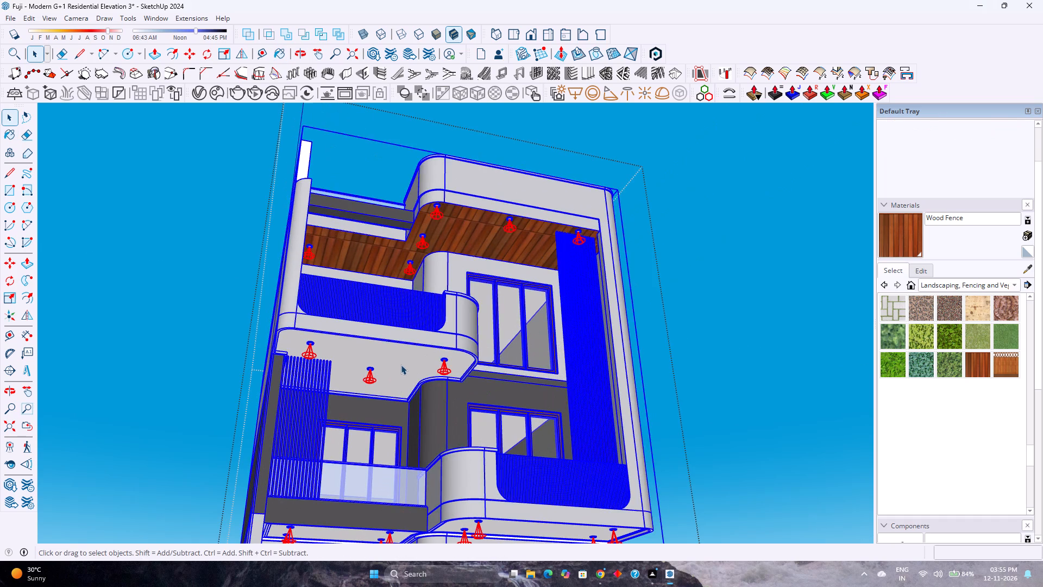
pyautogui.click(401, 365)
pyautogui.click(409, 362)
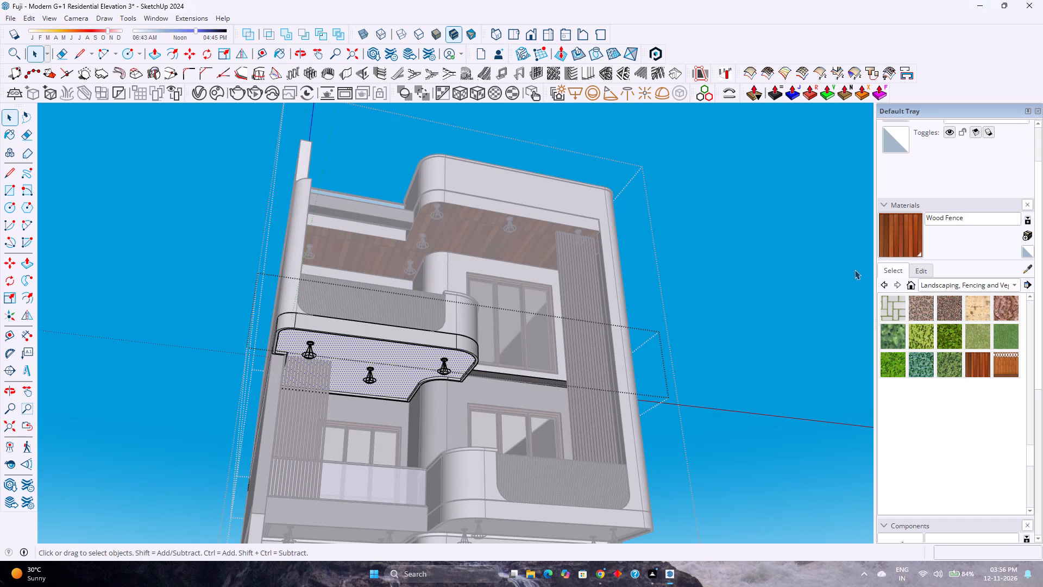
pyautogui.click(900, 242)
pyautogui.click(384, 360)
pyautogui.press('space')
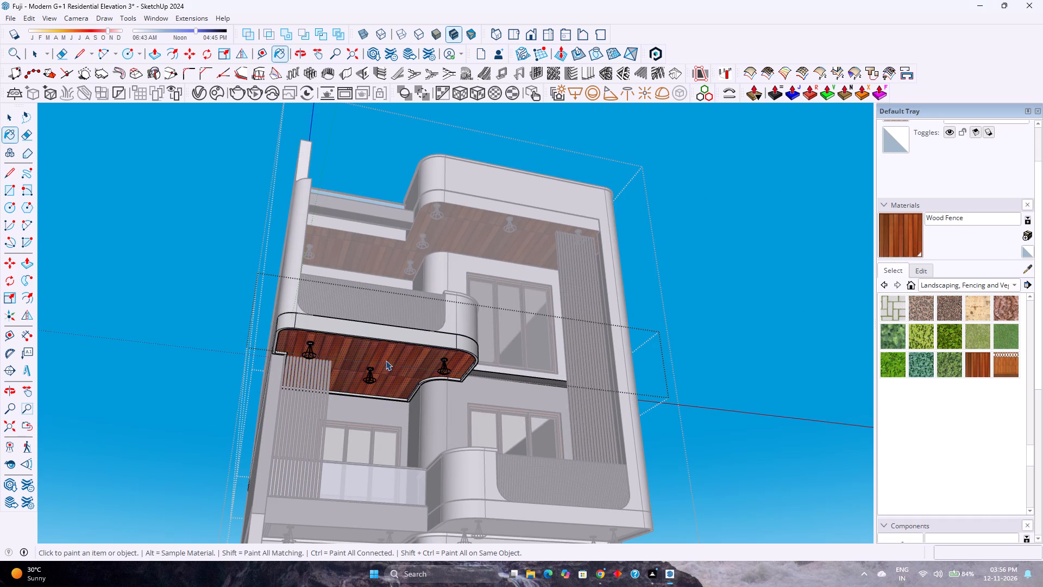
pyautogui.press('Escape')
# Open the lower balcony slab's group above the entrance, paint its underside with Wood Fence, and exit the group.
pyautogui.keyDown('shift'); pyautogui.moveTo(375, 444); pyautogui.dragTo(424, 285, button='middle'); pyautogui.keyUp('shift')
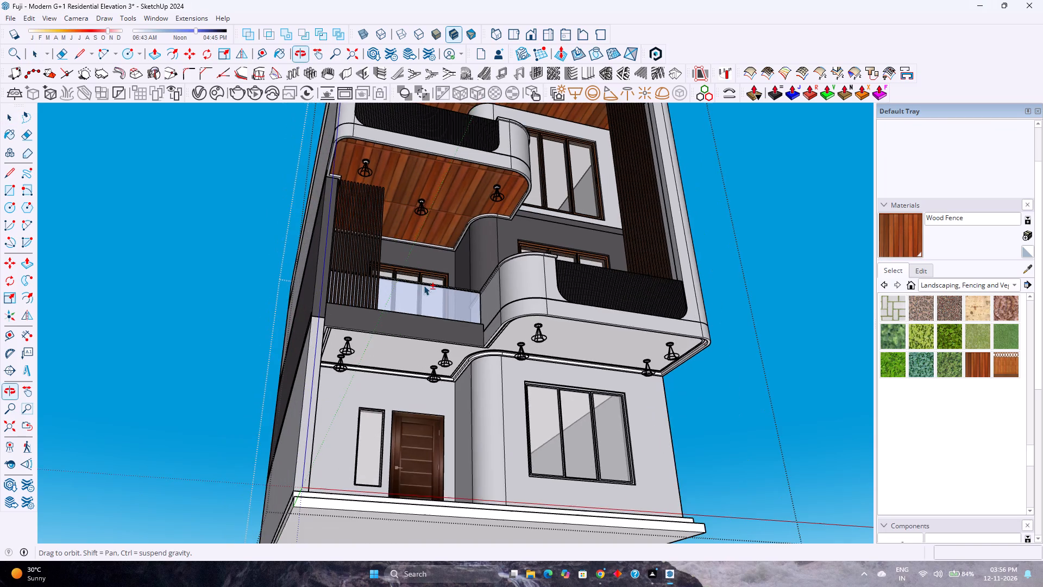
pyautogui.keyDown('shift'); pyautogui.moveTo(424, 285); pyautogui.dragTo(423, 288, button='middle'); pyautogui.keyUp('shift')
pyautogui.doubleClick(399, 360)
pyautogui.click(398, 354)
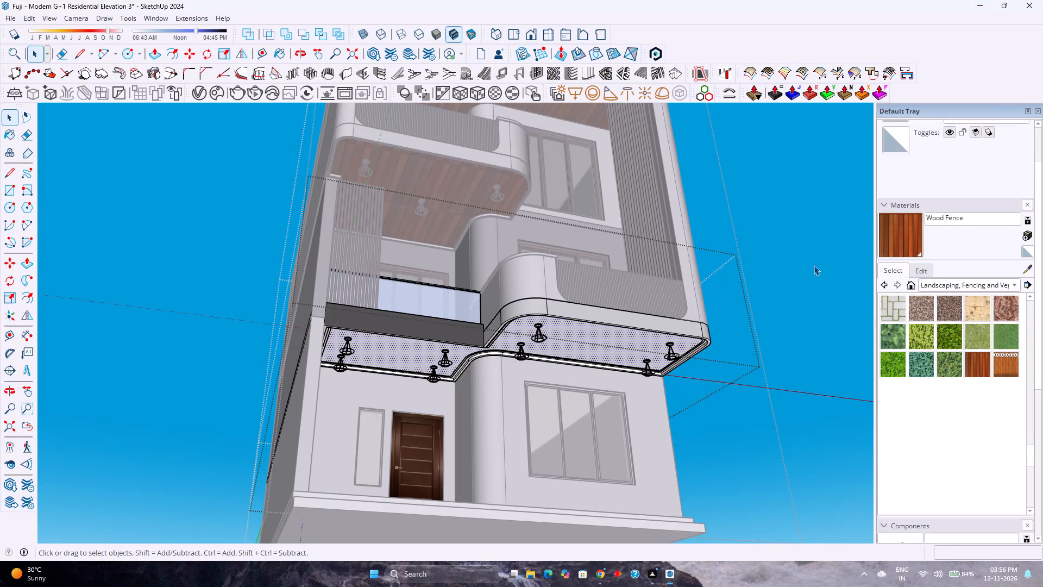
pyautogui.click(895, 233)
pyautogui.click(604, 340)
pyautogui.press('space')
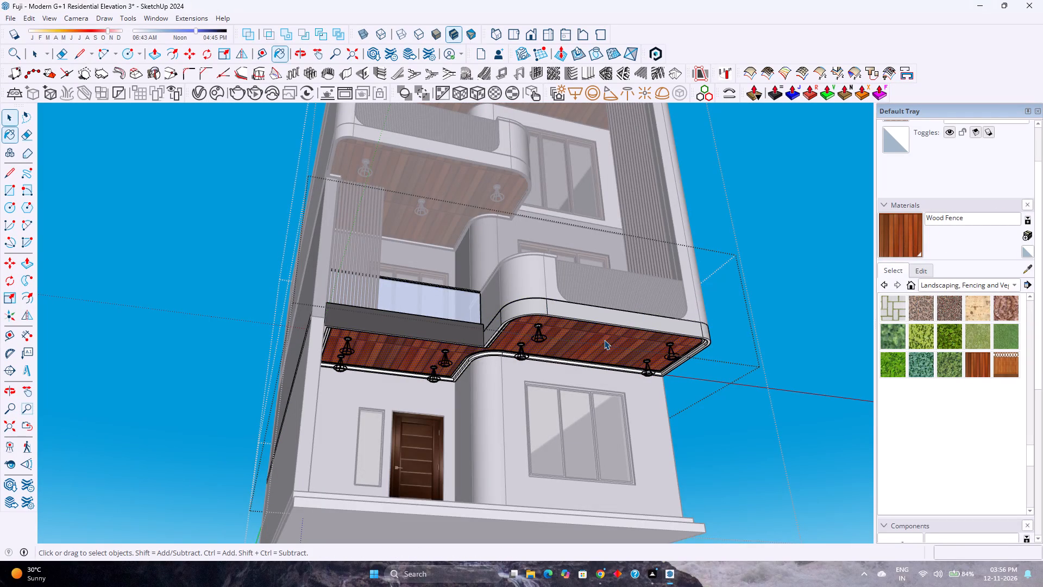
pyautogui.press('Escape')
# Examine the whole front elevation, the balconies and the roof parapet from several angles.
pyautogui.moveTo(614, 275); pyautogui.dragTo(512, 351, button='middle')
pyautogui.scroll(1, 512, 351)
pyautogui.scroll(-6, 511, 348)
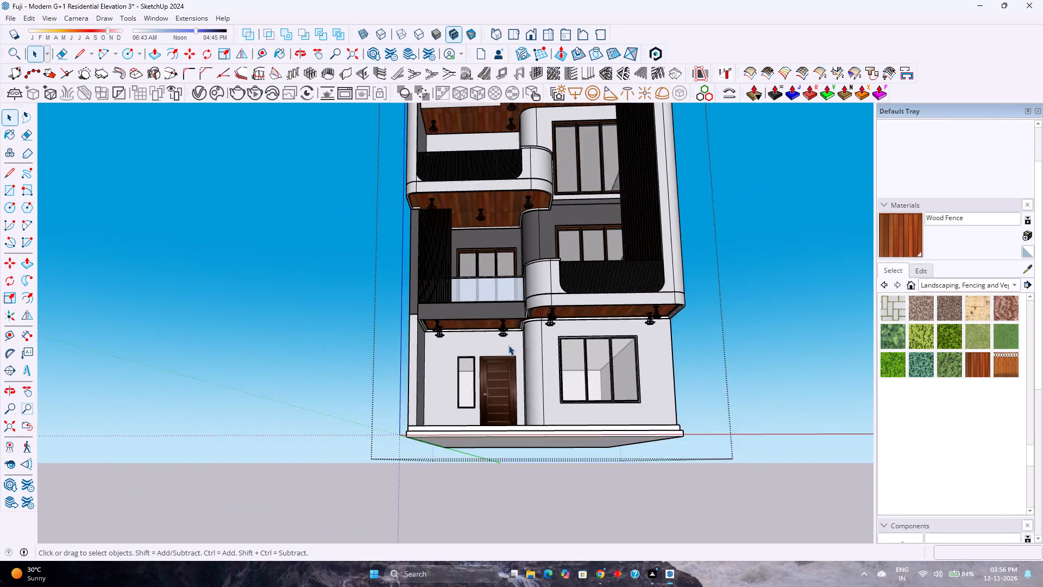
pyautogui.scroll(-2, 508, 345)
pyautogui.click(937, 283)
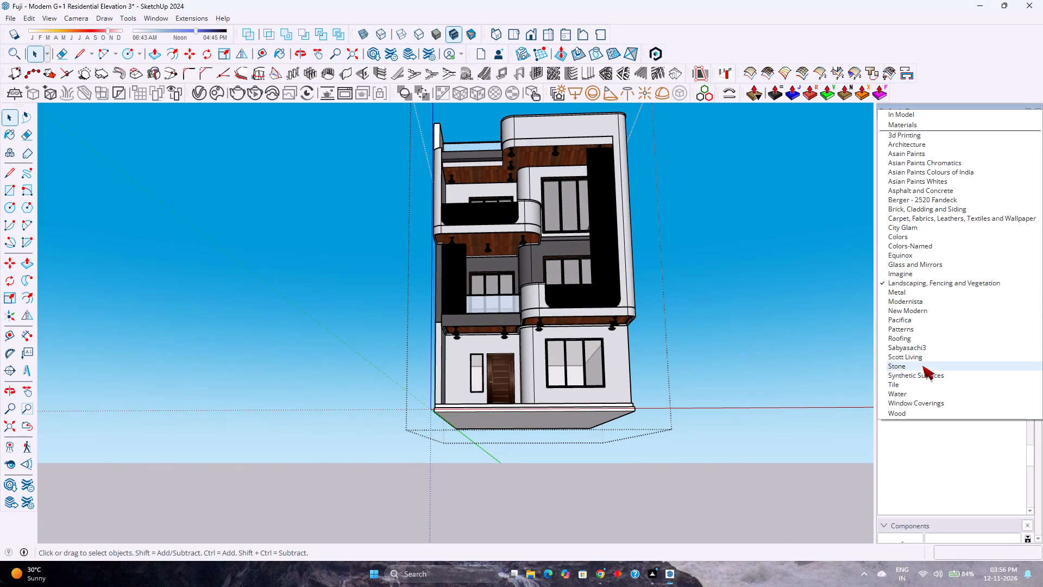
pyautogui.press('space')
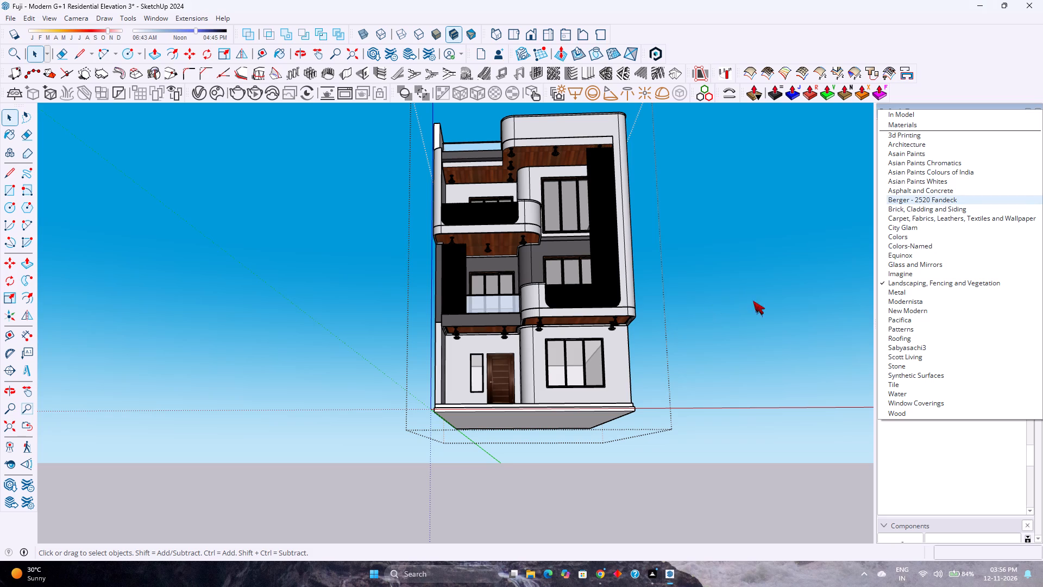
pyautogui.click(773, 310)
pyautogui.scroll(4, 611, 268)
pyautogui.moveTo(611, 268); pyautogui.dragTo(517, 401, button='middle')
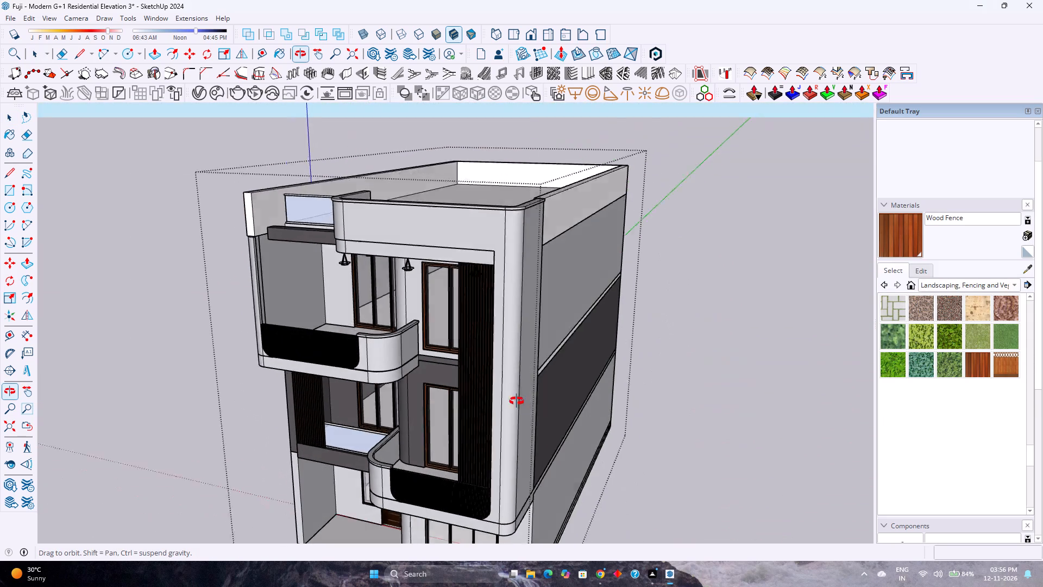
pyautogui.moveTo(517, 401); pyautogui.dragTo(513, 396, button='middle')
pyautogui.moveTo(511, 389); pyautogui.dragTo(511, 381, button='middle')
pyautogui.scroll(3, 471, 368)
pyautogui.keyDown('shift'); pyautogui.moveTo(471, 366); pyautogui.dragTo(619, 353, button='middle'); pyautogui.keyUp('shift')
pyautogui.keyDown('shift'); pyautogui.scroll(1, 473, 366); pyautogui.keyUp('shift')
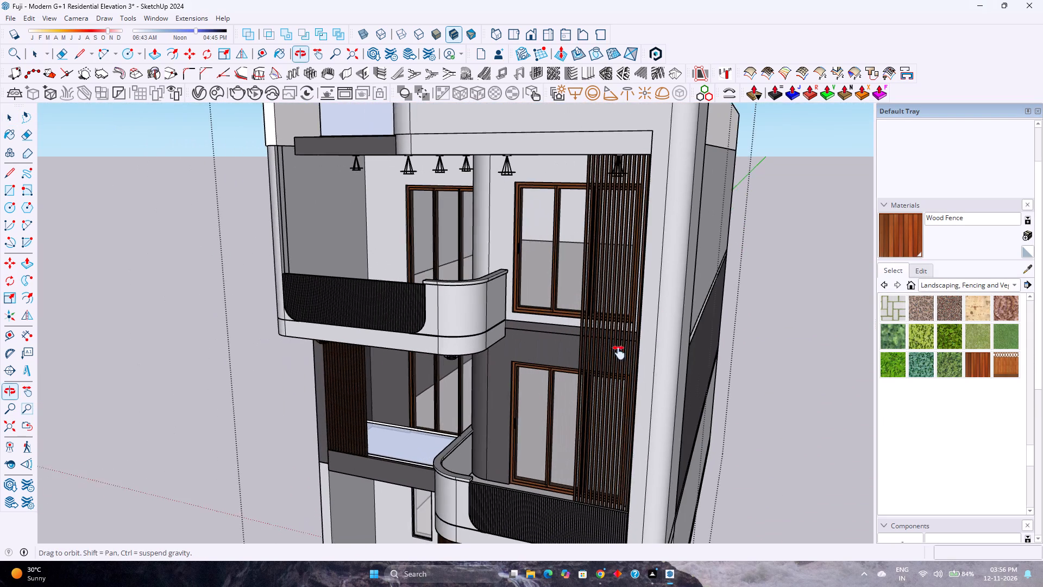
pyautogui.keyDown('shift'); pyautogui.moveTo(619, 353); pyautogui.dragTo(620, 353, button='middle'); pyautogui.keyUp('shift')
pyautogui.keyDown('shift'); pyautogui.moveTo(570, 313); pyautogui.dragTo(596, 409, button='middle'); pyautogui.keyUp('shift')
pyautogui.keyDown('shift'); pyautogui.moveTo(556, 382); pyautogui.dragTo(577, 345, button='middle'); pyautogui.keyUp('shift')
pyautogui.moveTo(579, 338); pyautogui.dragTo(544, 448, button='middle')
pyautogui.keyDown('shift'); pyautogui.moveTo(461, 424); pyautogui.dragTo(613, 321, button='middle'); pyautogui.keyUp('shift')
pyautogui.scroll(3, 513, 330)
# Open the roof parapet frame's group, select the narrow top band's face at the curved corner, and choose the Asian Paints Chromatics collection.
pyautogui.doubleClick(643, 179)
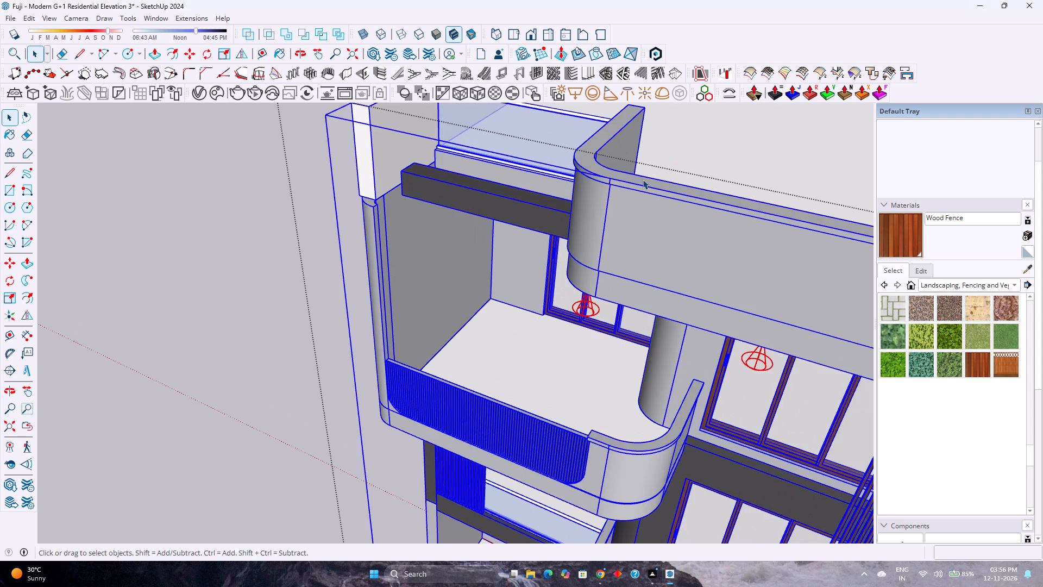
pyautogui.scroll(2, 643, 179)
pyautogui.doubleClick(642, 185)
pyautogui.scroll(2, 642, 186)
pyautogui.keyDown('shift'); pyautogui.moveTo(642, 186); pyautogui.dragTo(551, 323, button='middle'); pyautogui.keyUp('shift')
pyautogui.scroll(2, 541, 321)
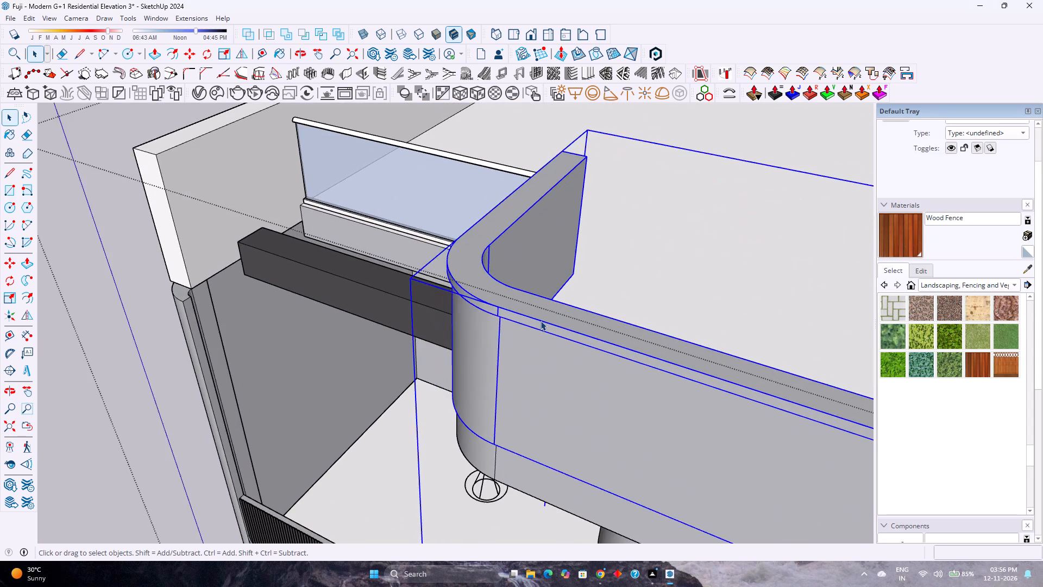
pyautogui.scroll(-7, 538, 320)
pyautogui.keyDown('shift'); pyautogui.moveTo(519, 346); pyautogui.dragTo(480, 262, button='middle'); pyautogui.keyUp('shift')
pyautogui.scroll(-5, 505, 247)
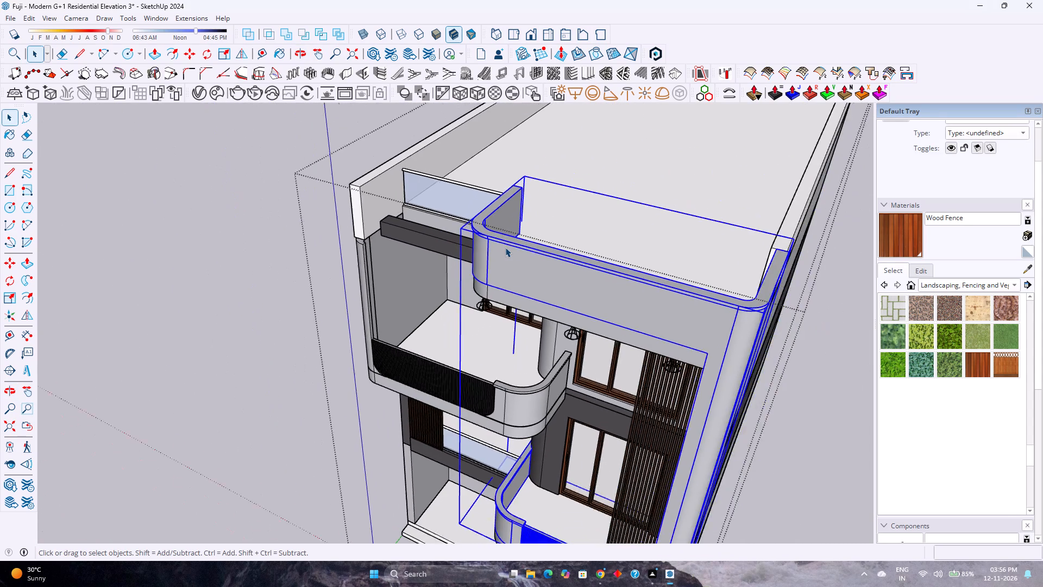
pyautogui.scroll(-3, 505, 247)
pyautogui.moveTo(505, 247); pyautogui.dragTo(569, 205, button='middle')
pyautogui.middleClick(569, 205)
pyautogui.scroll(4, 520, 218)
pyautogui.doubleClick(511, 230)
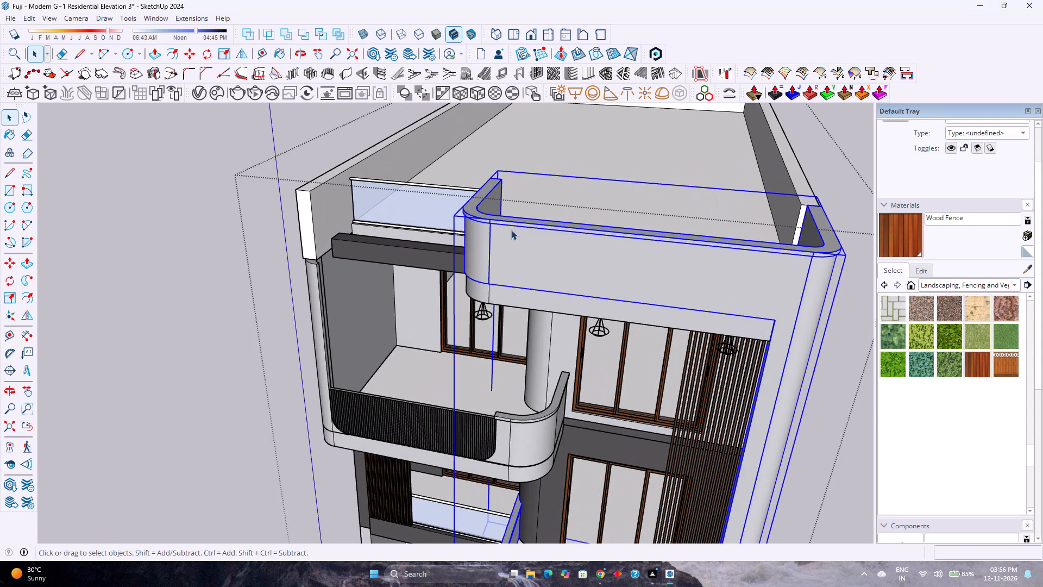
pyautogui.scroll(12, 511, 229)
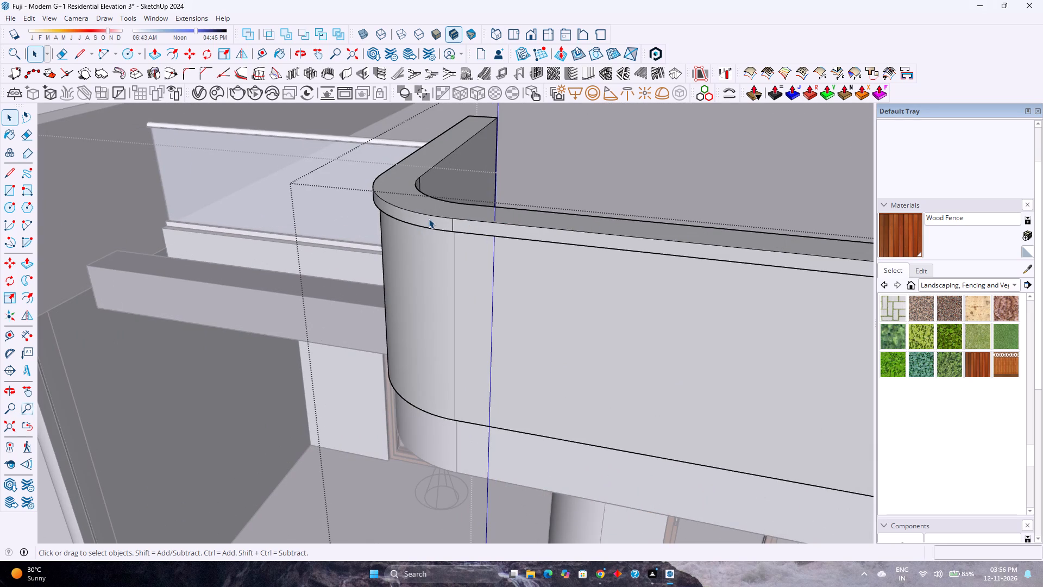
pyautogui.click(429, 218)
pyautogui.click(933, 283)
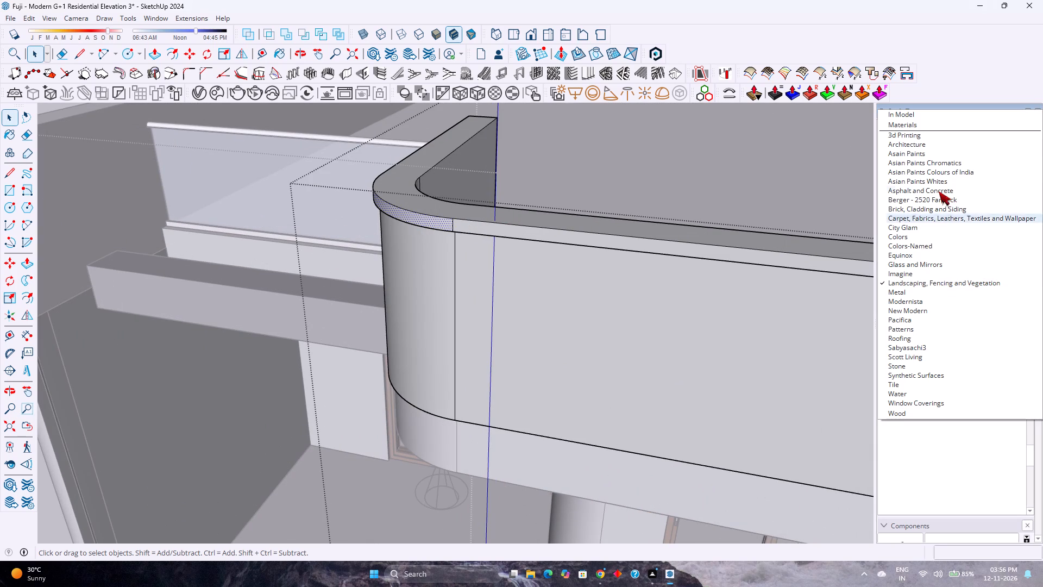
pyautogui.click(940, 166)
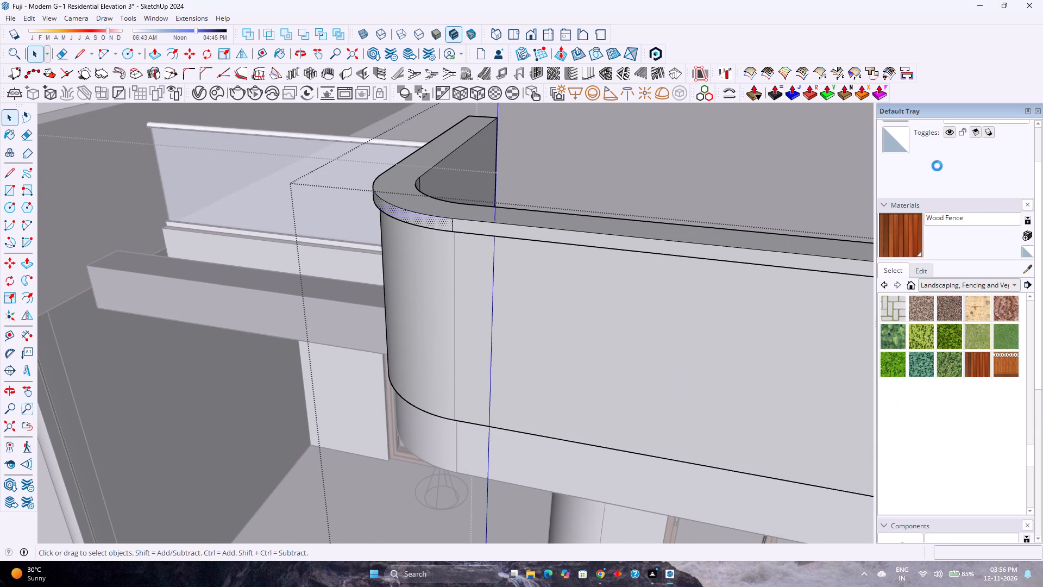
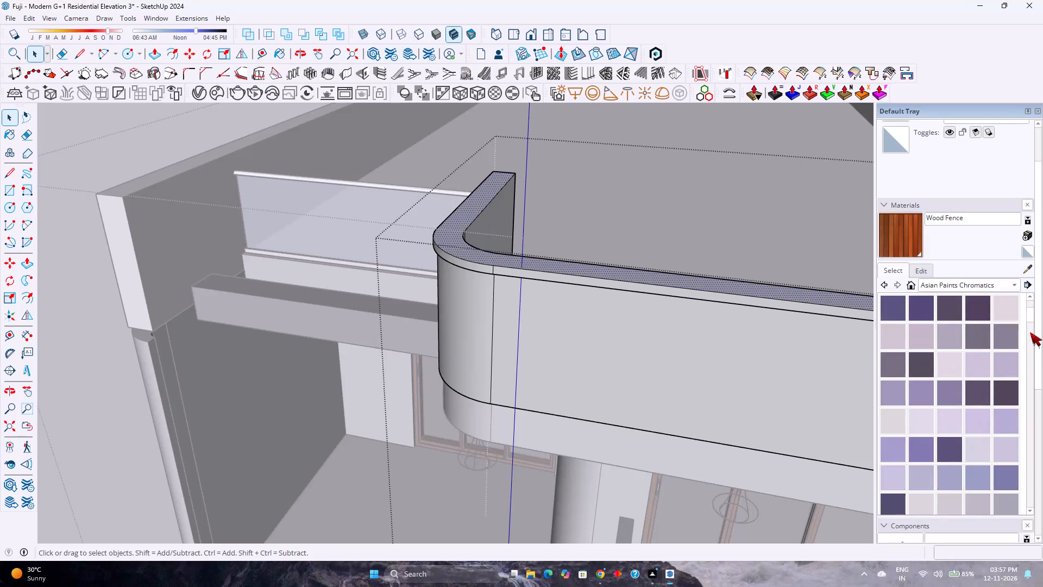
# Browse the Asian Paints Chromatics greys and choose the colour 1432 AP 8245 TAR ROAD.
pyautogui.moveTo(1031, 317); pyautogui.dragTo(1035, 329)
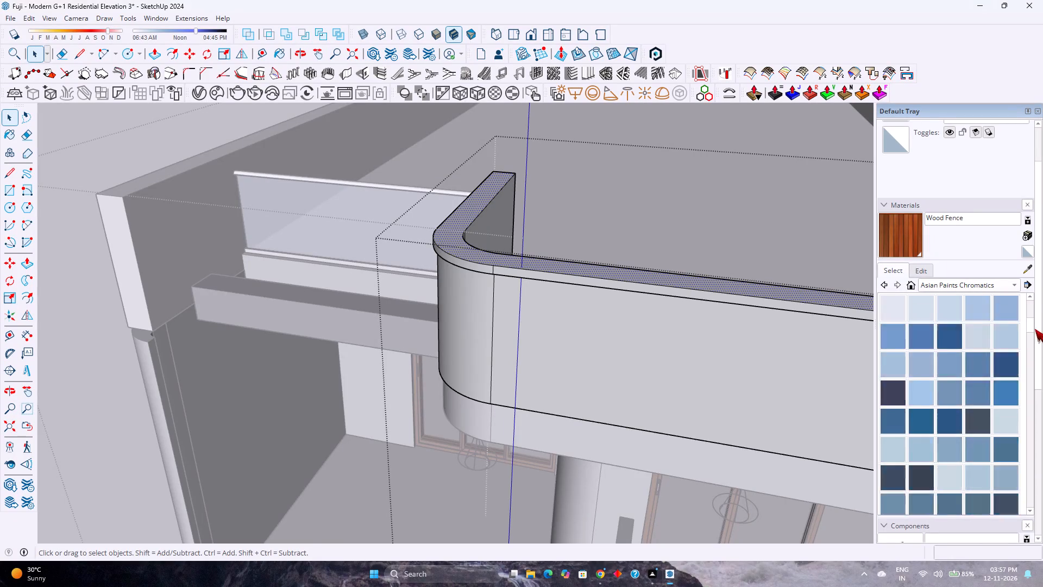
pyautogui.moveTo(1035, 329); pyautogui.dragTo(1038, 333)
pyautogui.scroll(4, 958, 370)
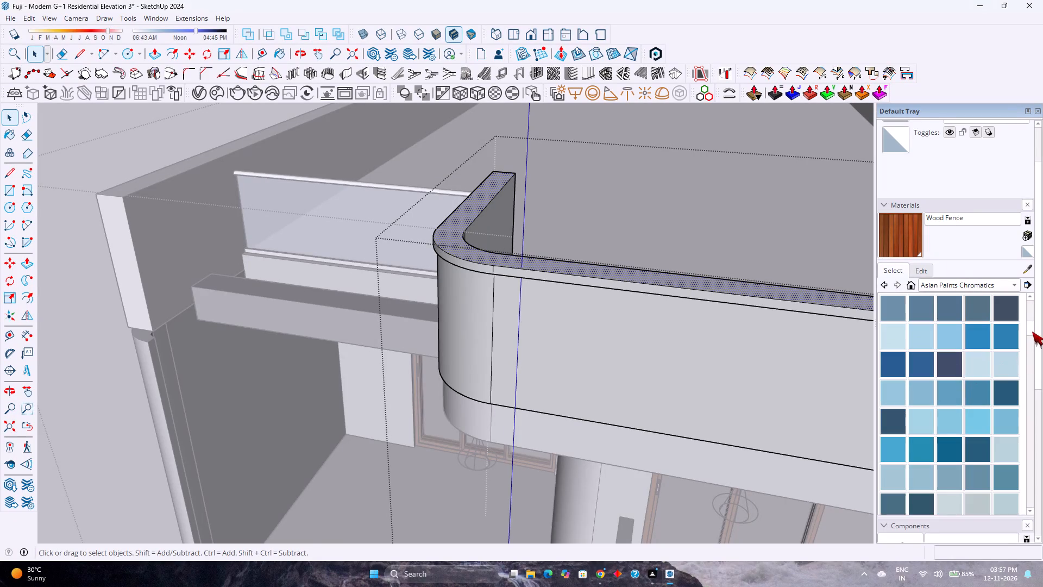
pyautogui.moveTo(1031, 328); pyautogui.dragTo(1042, 369)
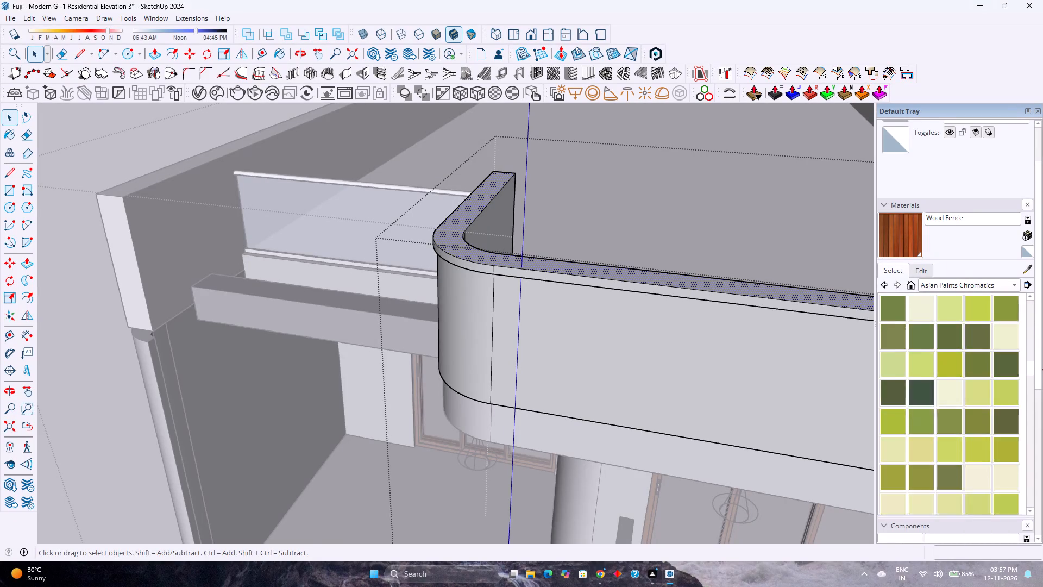
pyautogui.moveTo(1042, 369); pyautogui.dragTo(1034, 428)
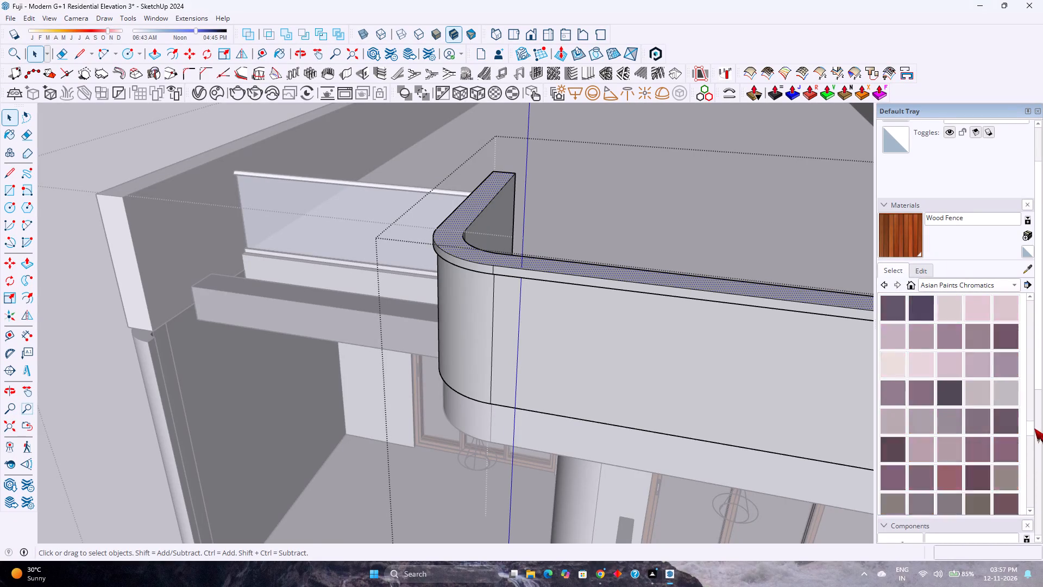
pyautogui.moveTo(1034, 428); pyautogui.dragTo(1034, 431)
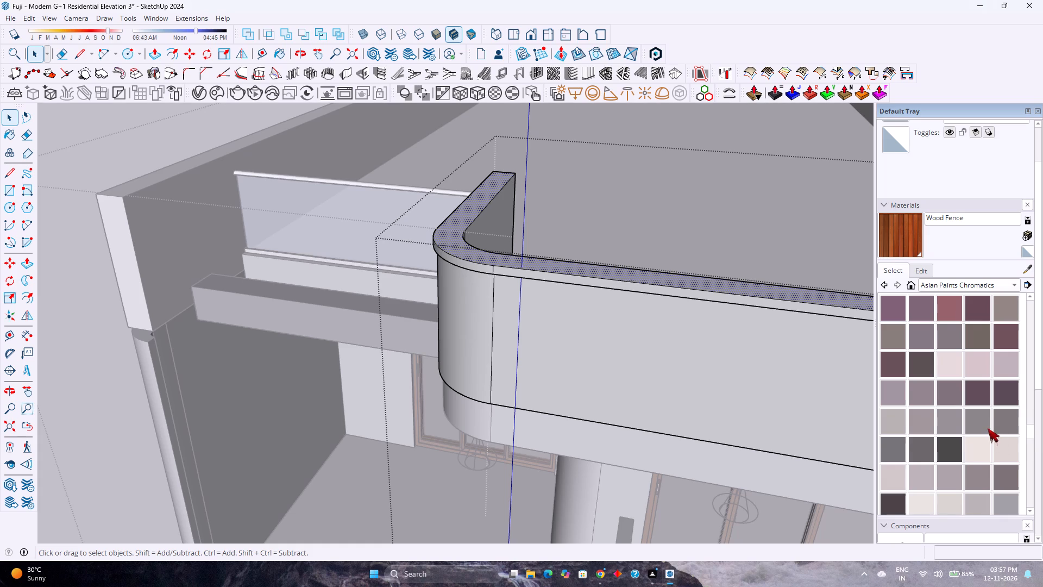
pyautogui.click(947, 447)
pyautogui.click(917, 448)
pyautogui.scroll(-1, 919, 446)
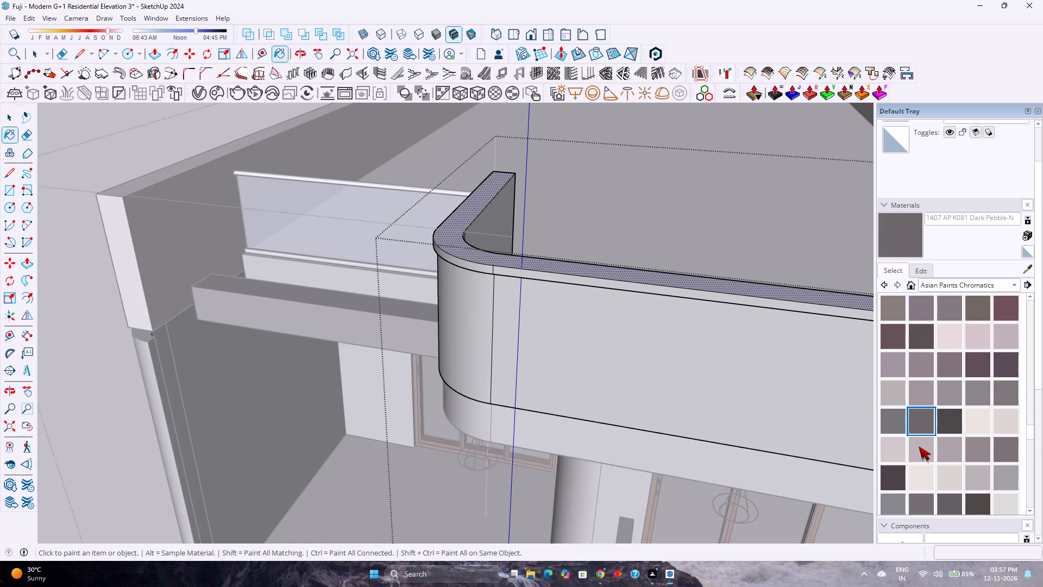
pyautogui.scroll(-1, 919, 446)
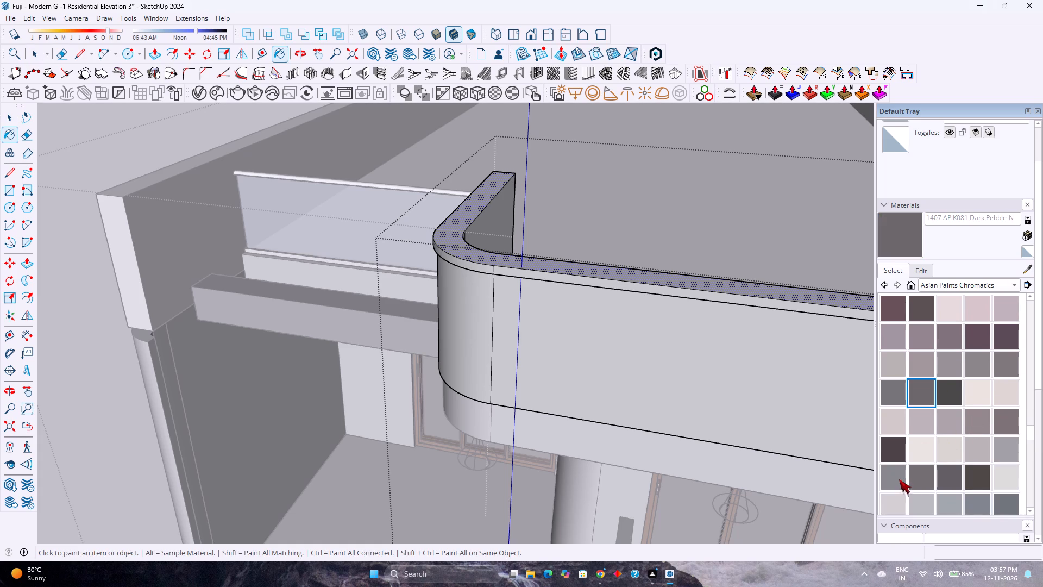
pyautogui.click(897, 477)
pyautogui.scroll(-2, 925, 440)
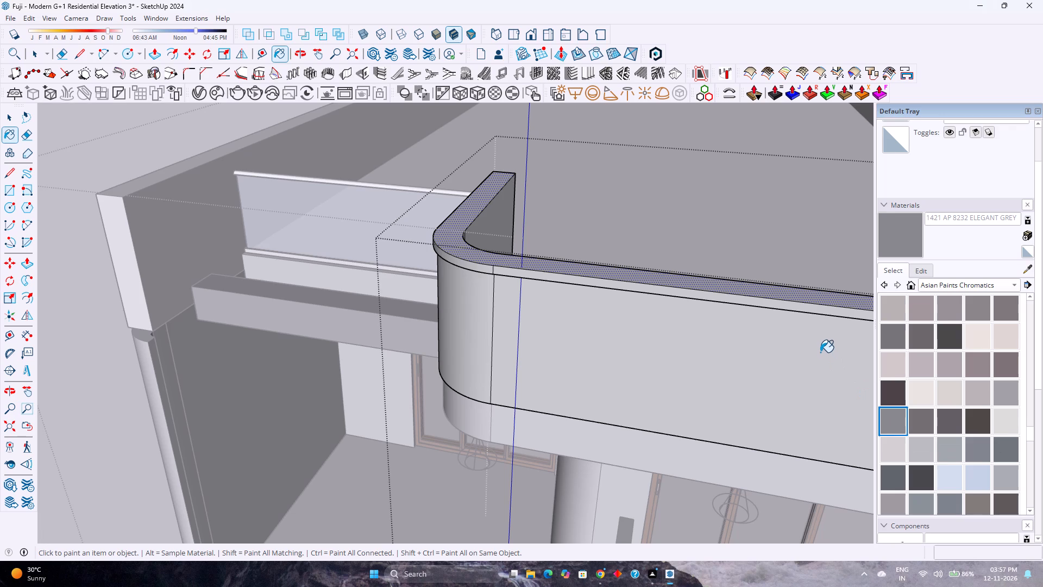
pyautogui.click(921, 476)
# Paint the parapet band's top, first curved corner, long front edge and adjoining short return edge with 1432 AP 8245 TAR ROAD.
pyautogui.scroll(1, 481, 251)
pyautogui.click(477, 253)
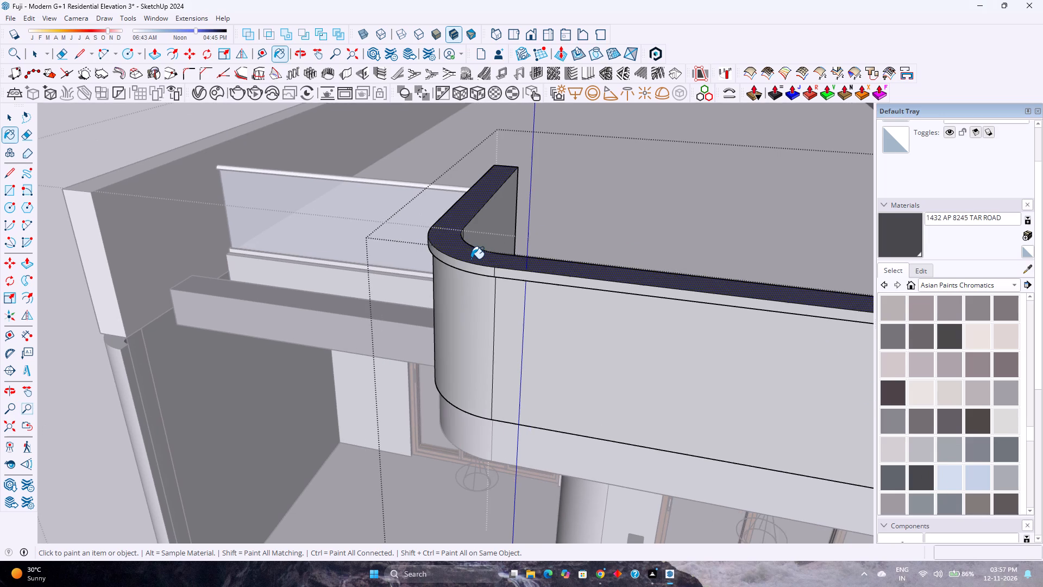
pyautogui.scroll(5, 471, 259)
pyautogui.click(470, 267)
pyautogui.scroll(1, 474, 268)
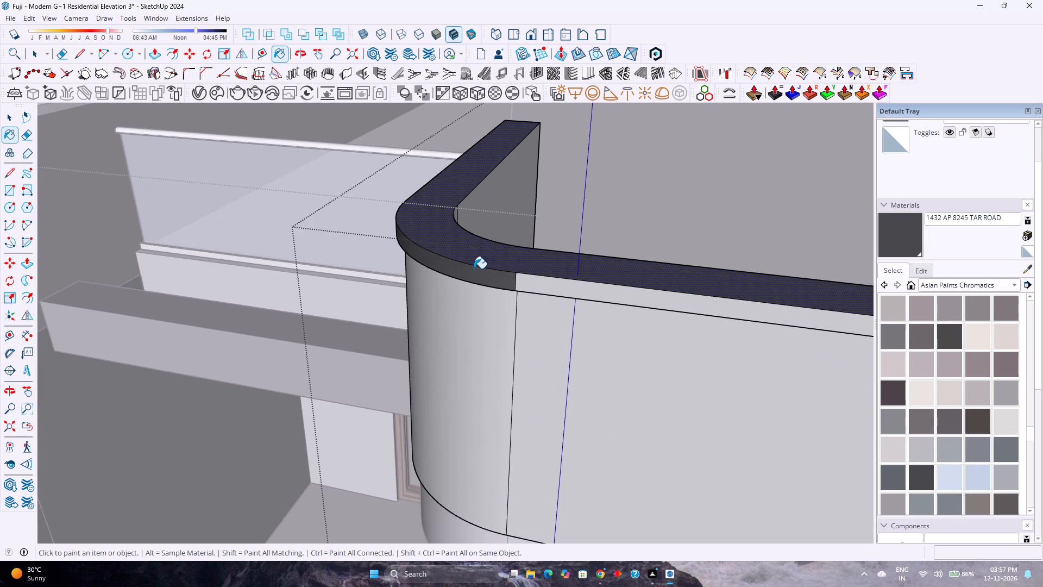
pyautogui.scroll(-1, 470, 268)
pyautogui.moveTo(470, 268); pyautogui.dragTo(645, 263, button='middle')
pyautogui.click(558, 258)
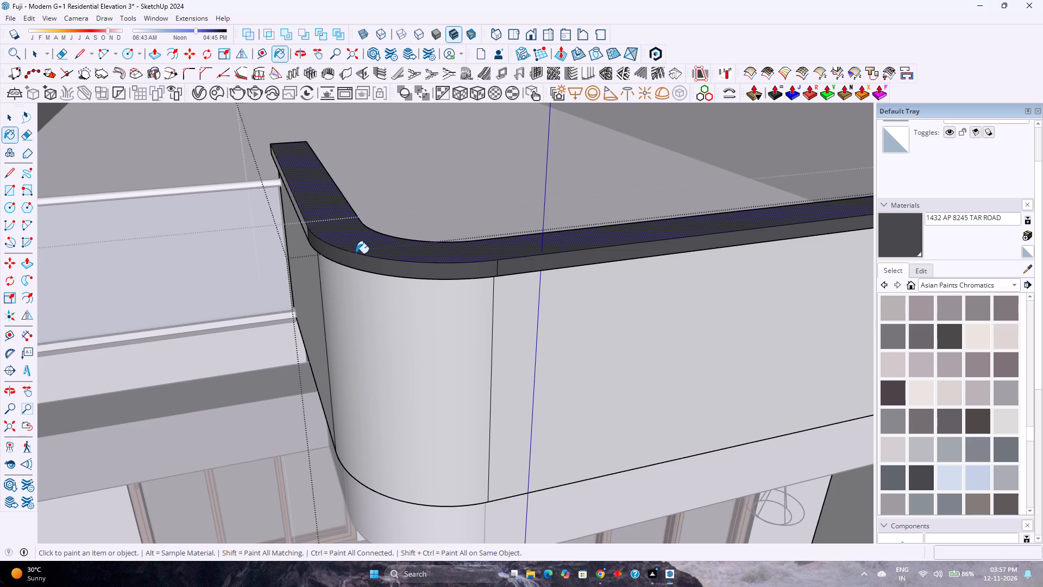
pyautogui.scroll(3, 353, 253)
pyautogui.moveTo(309, 235); pyautogui.dragTo(385, 221, button='middle')
pyautogui.click(262, 235)
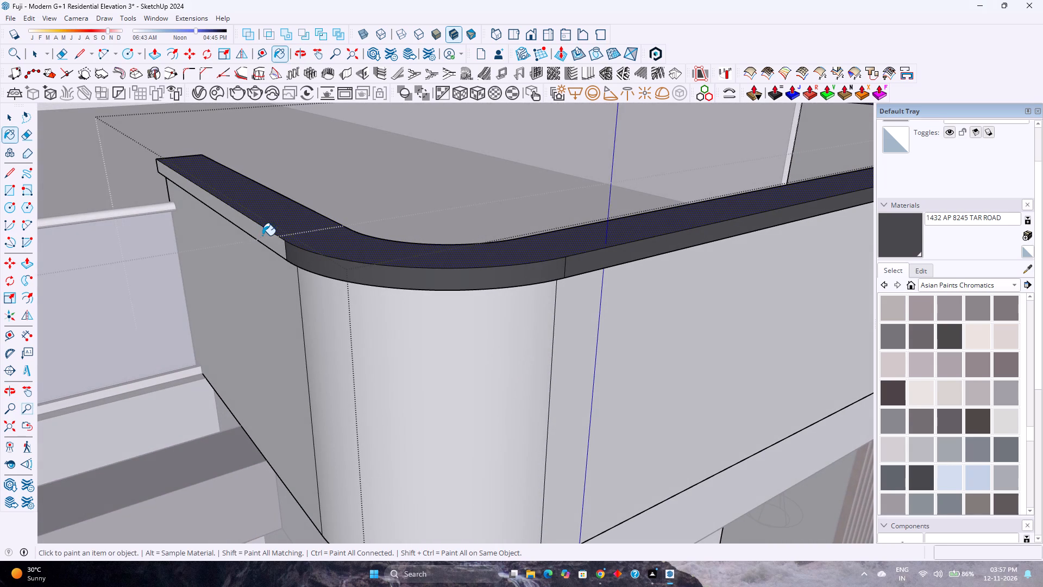
# Paint the parapet band's opposite curved corner and its short return edge with 1432 AP 8245 TAR ROAD, and exit the group.
pyautogui.scroll(-8, 262, 235)
pyautogui.scroll(-2, 450, 239)
pyautogui.moveTo(525, 240); pyautogui.dragTo(385, 235, button='middle')
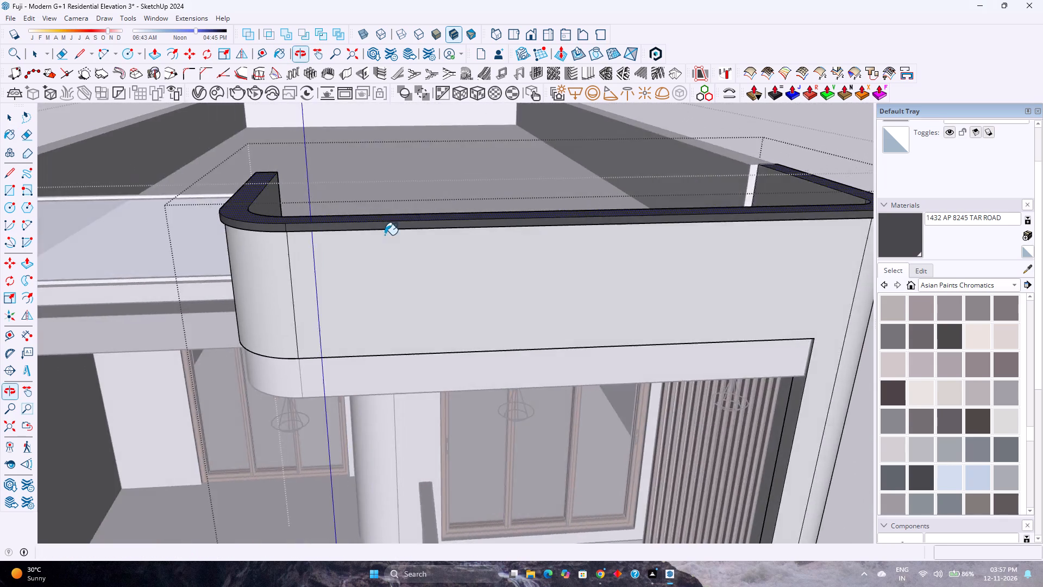
pyautogui.scroll(-6, 384, 234)
pyautogui.scroll(4, 660, 226)
pyautogui.click(680, 221)
pyautogui.scroll(2, 682, 221)
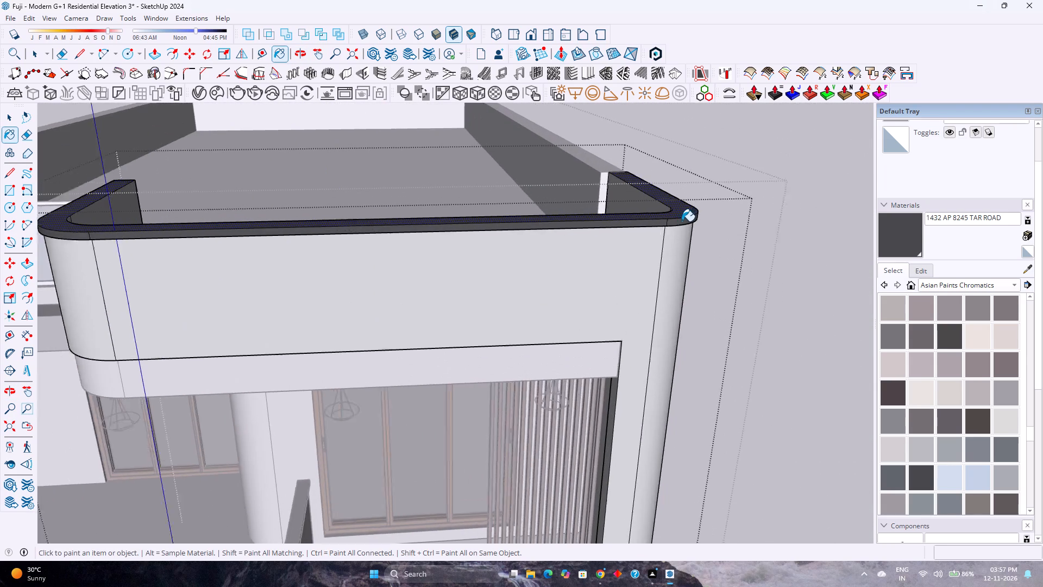
pyautogui.scroll(1, 682, 221)
pyautogui.moveTo(682, 221); pyautogui.dragTo(425, 223, button='middle')
pyautogui.moveTo(418, 223); pyautogui.dragTo(406, 223, button='middle')
pyautogui.scroll(-2, 403, 223)
pyautogui.scroll(3, 717, 266)
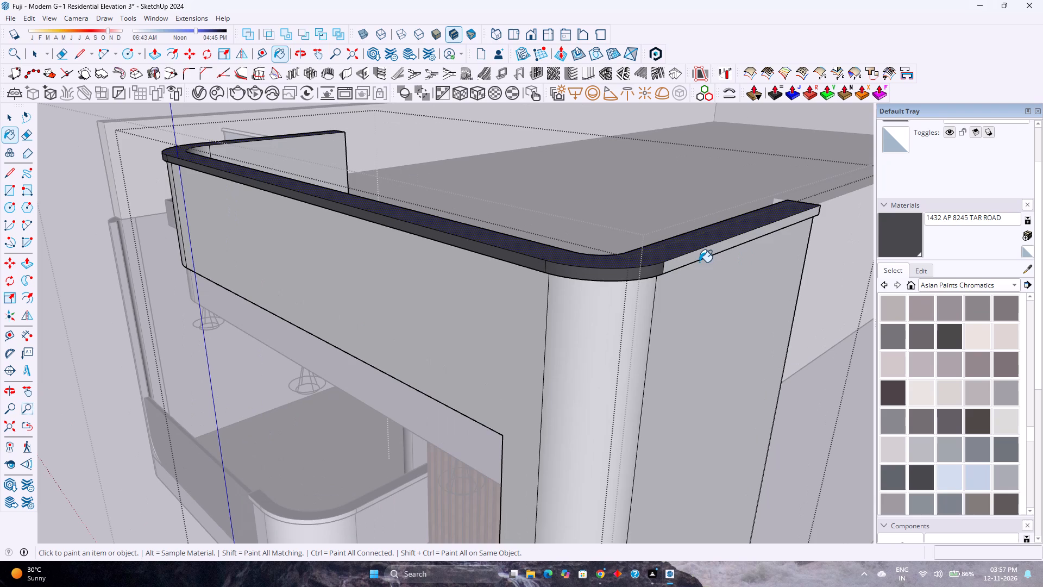
pyautogui.click(694, 257)
pyautogui.scroll(-8, 694, 257)
pyautogui.press('space')
pyautogui.scroll(-4, 693, 254)
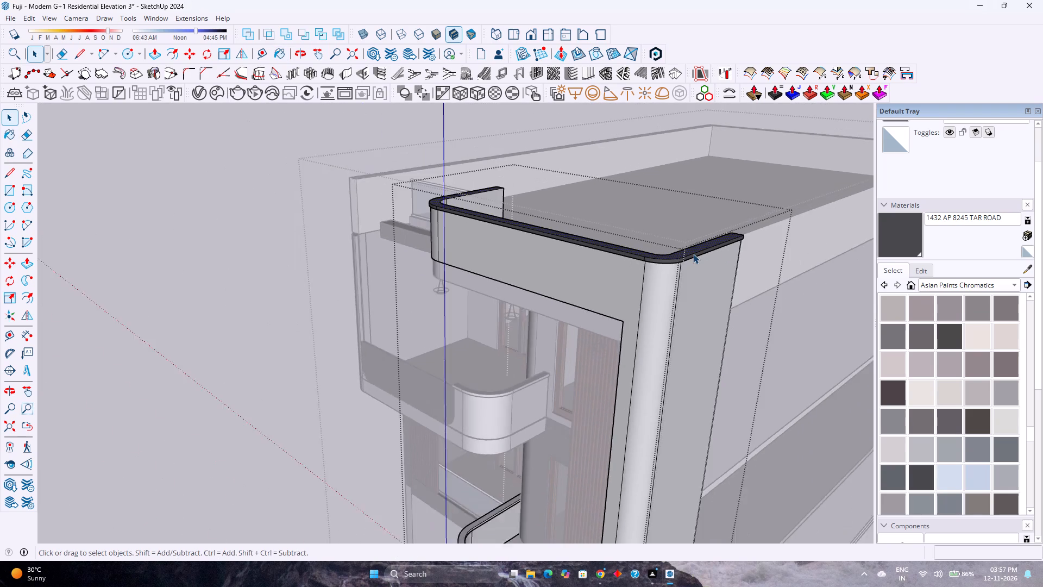
pyautogui.scroll(1, 693, 254)
pyautogui.press('Escape')
# Open the upper curved balcony's group and paint its parapet cap's top and outer faces with 1432 AP 8245 TAR ROAD.
pyautogui.scroll(-6, 693, 254)
pyautogui.scroll(6, 532, 364)
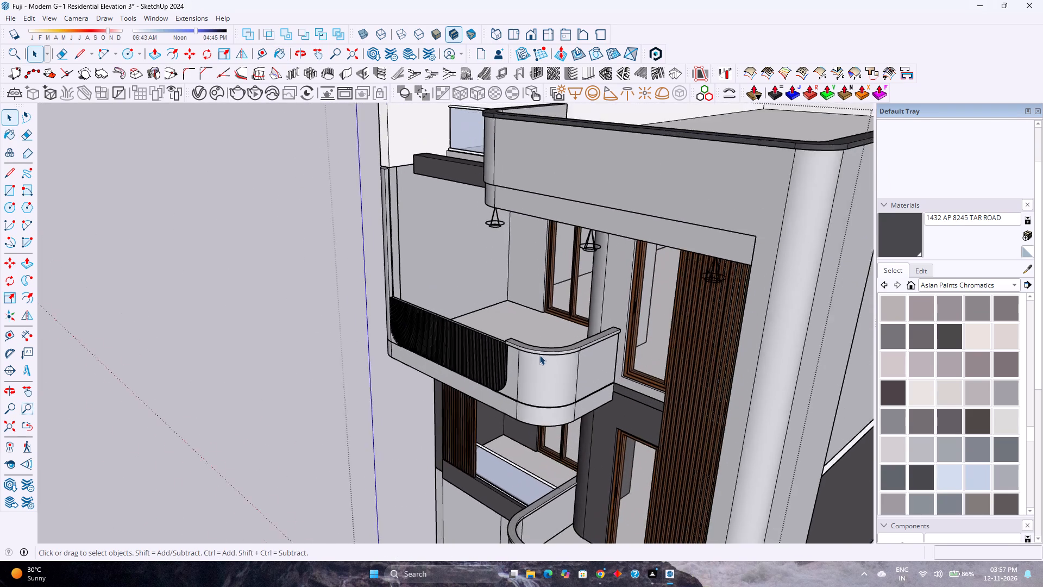
pyautogui.doubleClick(544, 348)
pyautogui.scroll(2, 542, 352)
pyautogui.doubleClick(542, 352)
pyautogui.scroll(3, 542, 352)
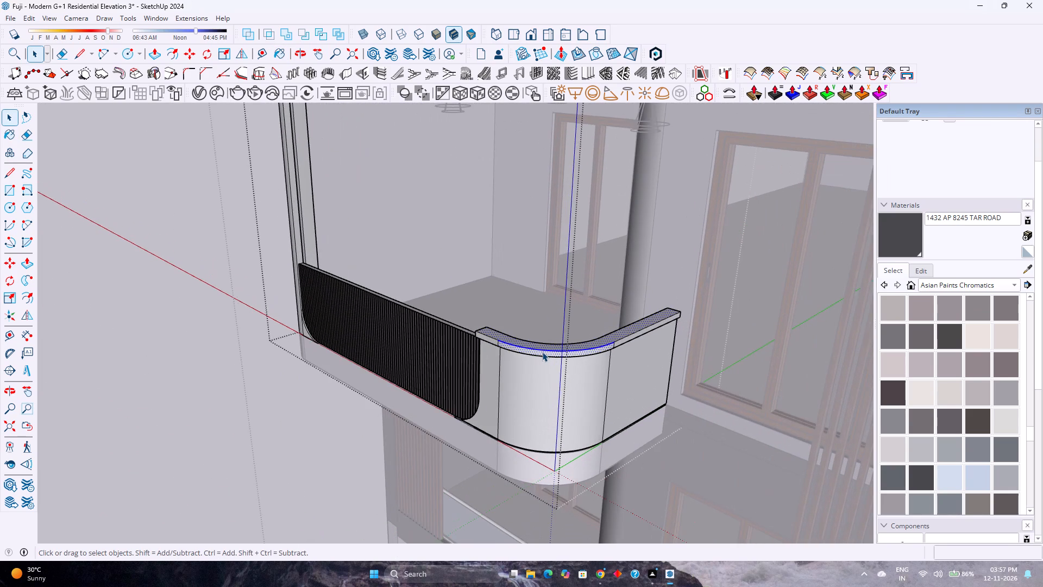
pyautogui.scroll(1, 542, 352)
pyautogui.tripleClick(541, 351)
pyautogui.click(541, 351)
pyautogui.doubleClick(542, 351)
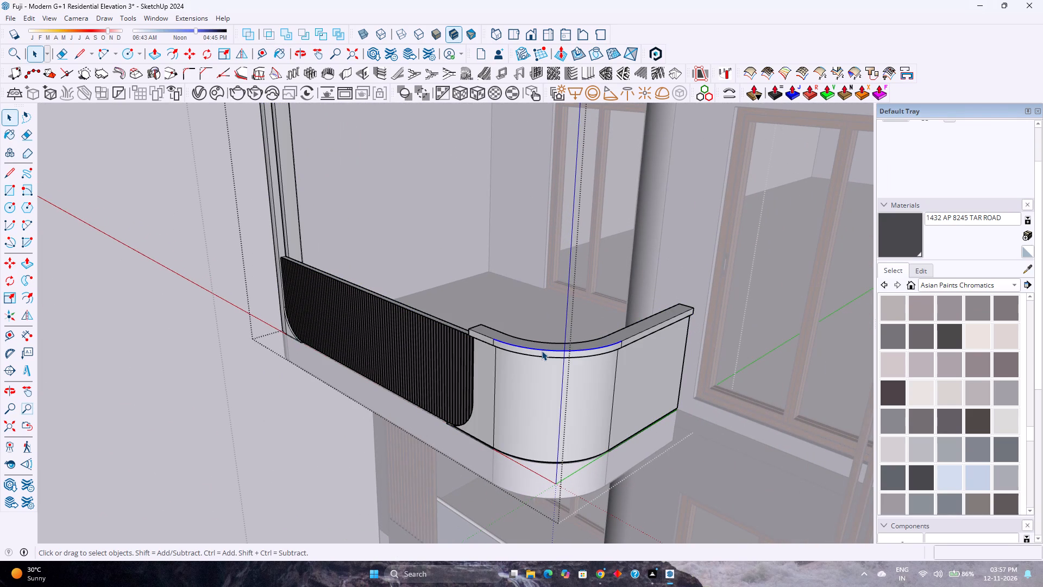
pyautogui.click(897, 246)
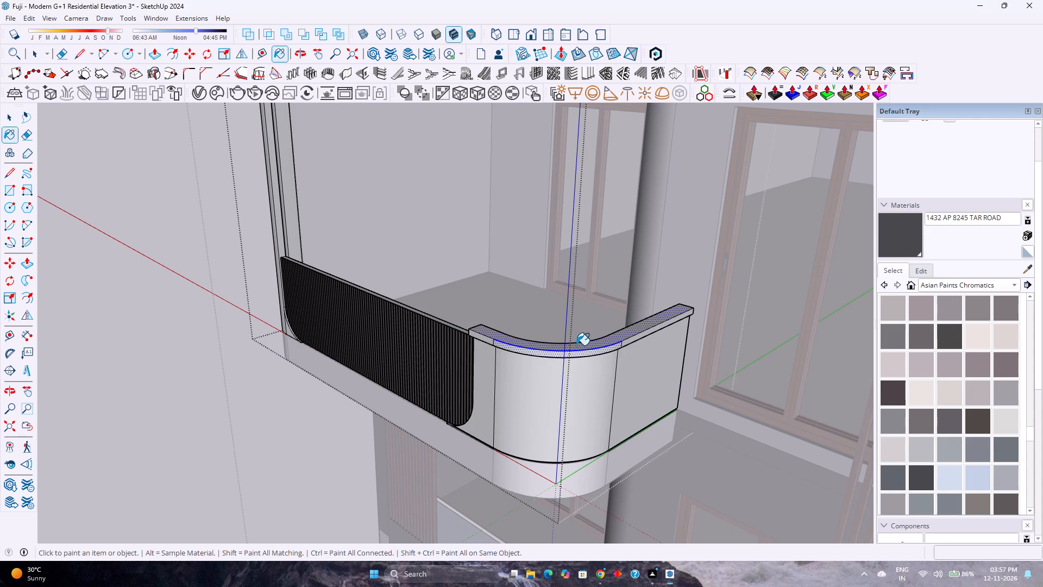
pyautogui.click(576, 347)
pyautogui.scroll(2, 631, 342)
pyautogui.click(633, 338)
pyautogui.scroll(3, 438, 337)
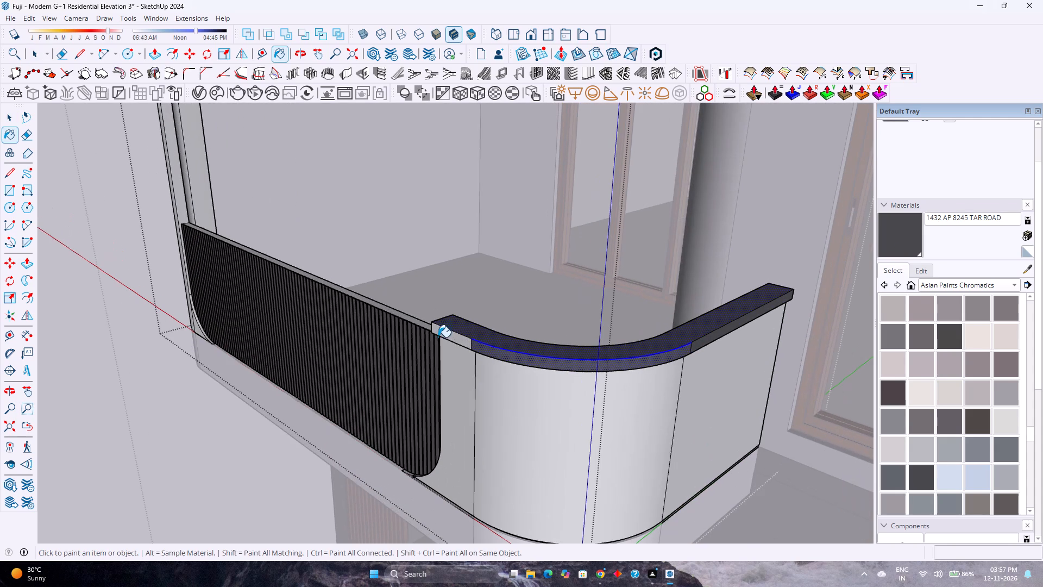
pyautogui.click(451, 338)
# Paint the upper balcony cap's end face beside the slatted panel and its inner edges with 1432 AP 8245 TAR ROAD, and exit the group.
pyautogui.scroll(3, 437, 329)
pyautogui.moveTo(437, 329); pyautogui.dragTo(875, 321, button='middle')
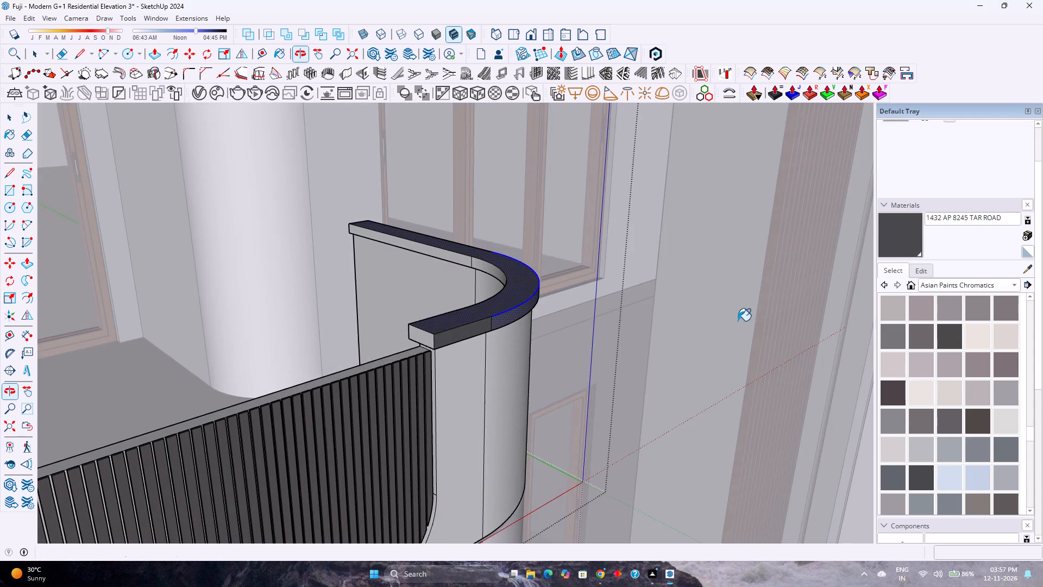
pyautogui.scroll(2, 443, 333)
pyautogui.click(428, 339)
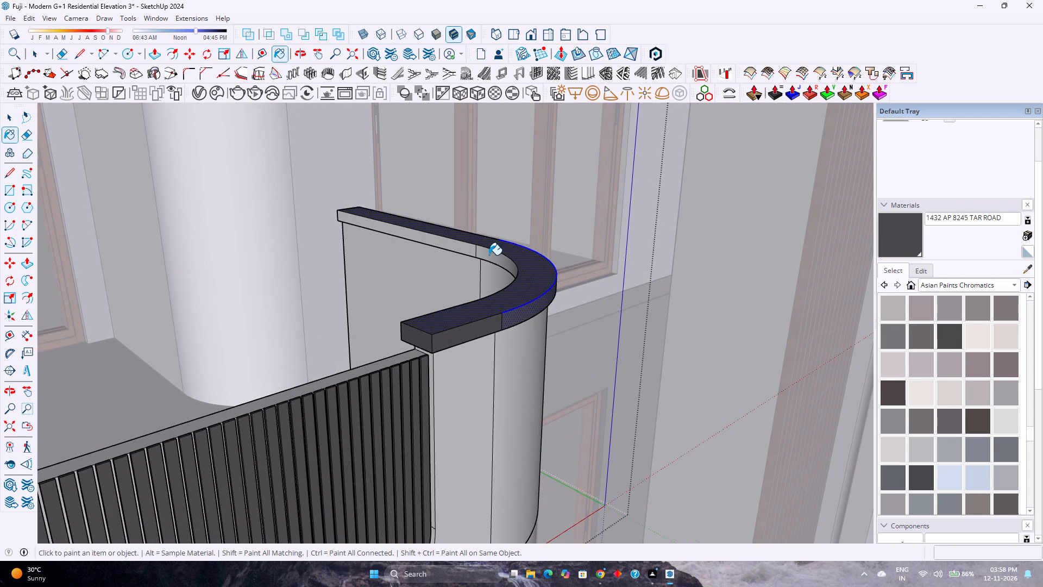
pyautogui.click(489, 255)
pyautogui.click(461, 247)
pyautogui.scroll(-11, 461, 247)
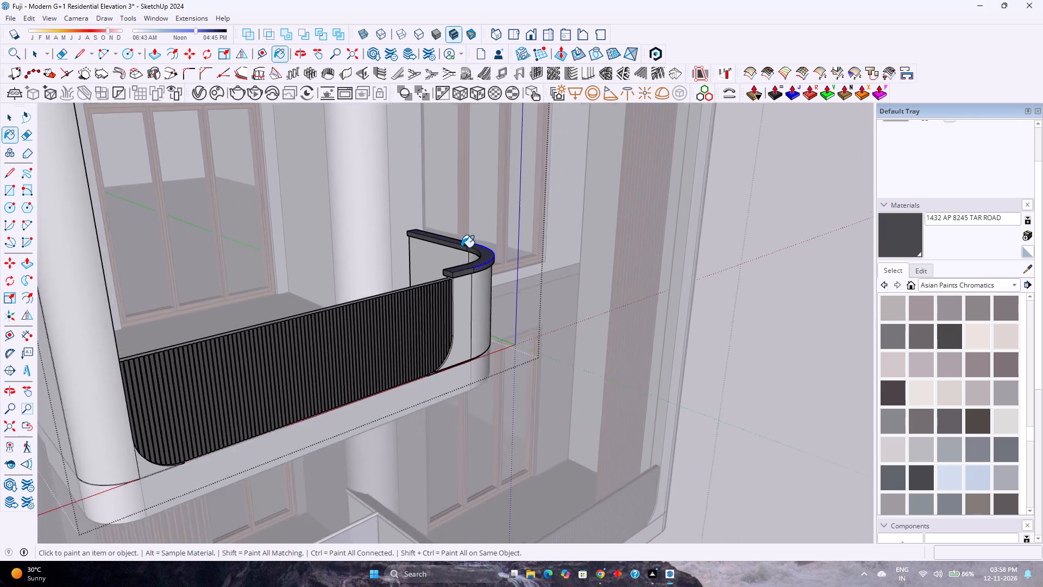
pyautogui.scroll(-4, 461, 247)
pyautogui.moveTo(463, 248); pyautogui.dragTo(291, 259, button='middle')
pyautogui.press('space')
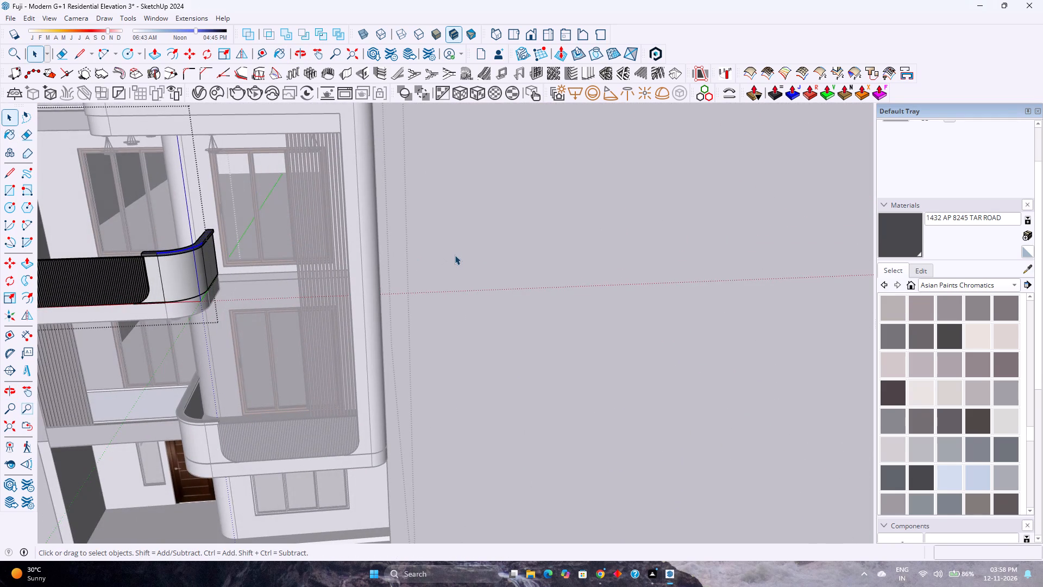
pyautogui.press('Escape')
# Open the lower curved balcony's group and paint its parapet cap's top, curved outer and short front faces with 1432 AP 8245 TAR ROAD.
pyautogui.scroll(-2, 458, 255)
pyautogui.scroll(-1, 322, 385)
pyautogui.scroll(7, 306, 393)
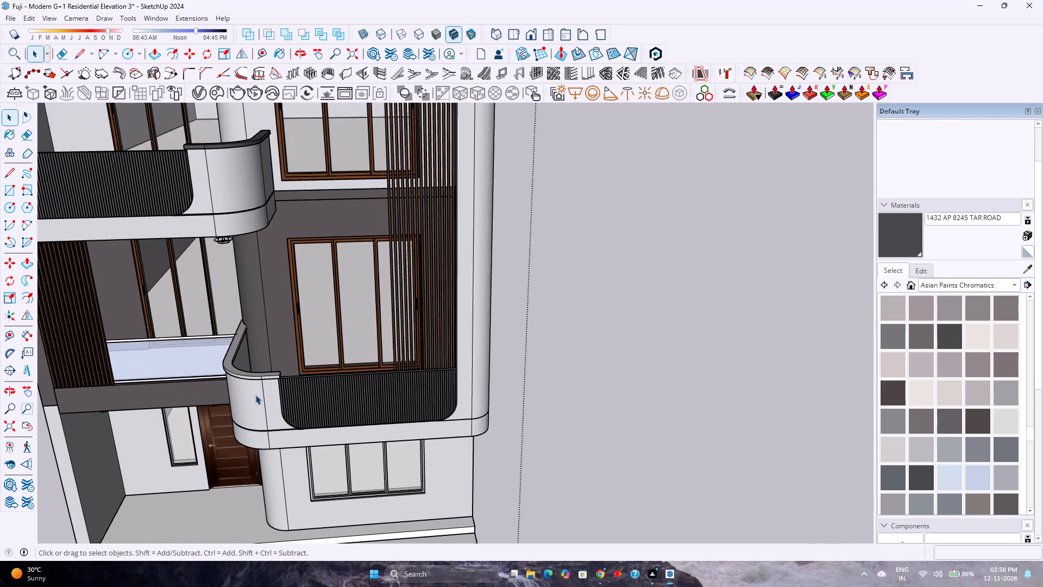
pyautogui.scroll(4, 254, 395)
pyautogui.doubleClick(253, 360)
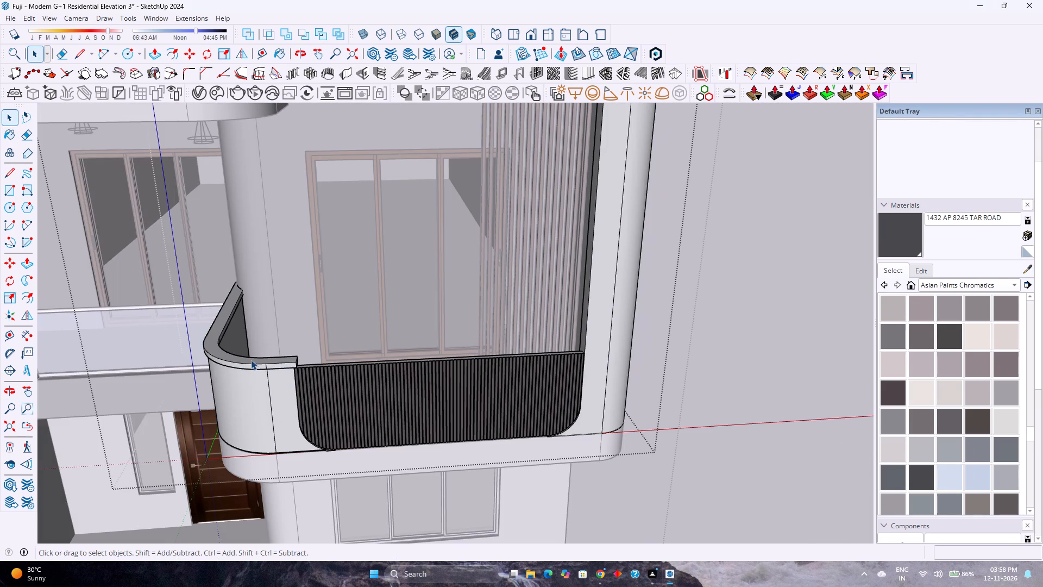
pyautogui.doubleClick(247, 361)
pyautogui.click(247, 361)
pyautogui.doubleClick(247, 361)
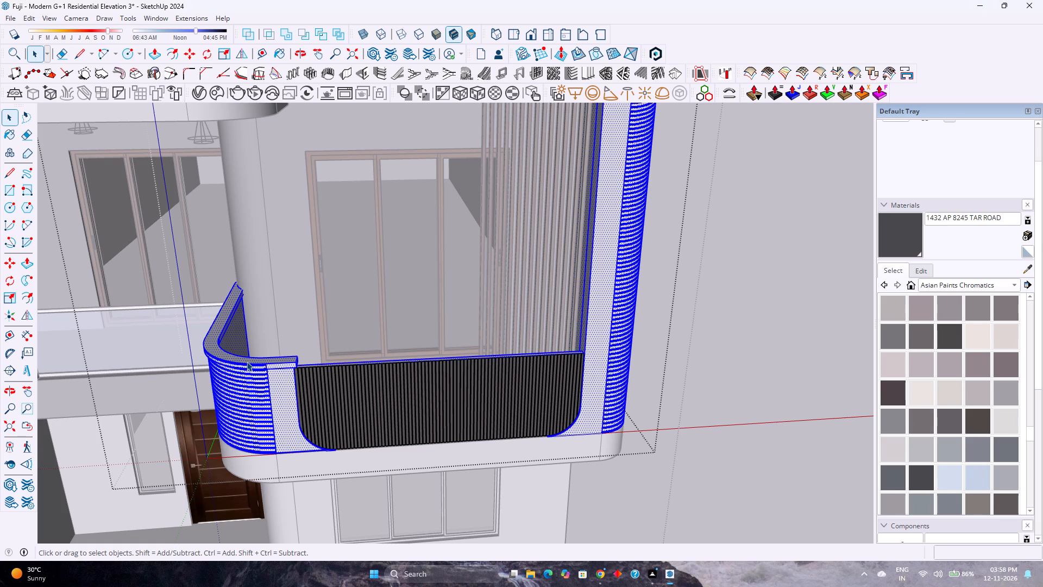
pyautogui.doubleClick(247, 364)
pyautogui.scroll(4, 247, 364)
pyautogui.doubleClick(248, 362)
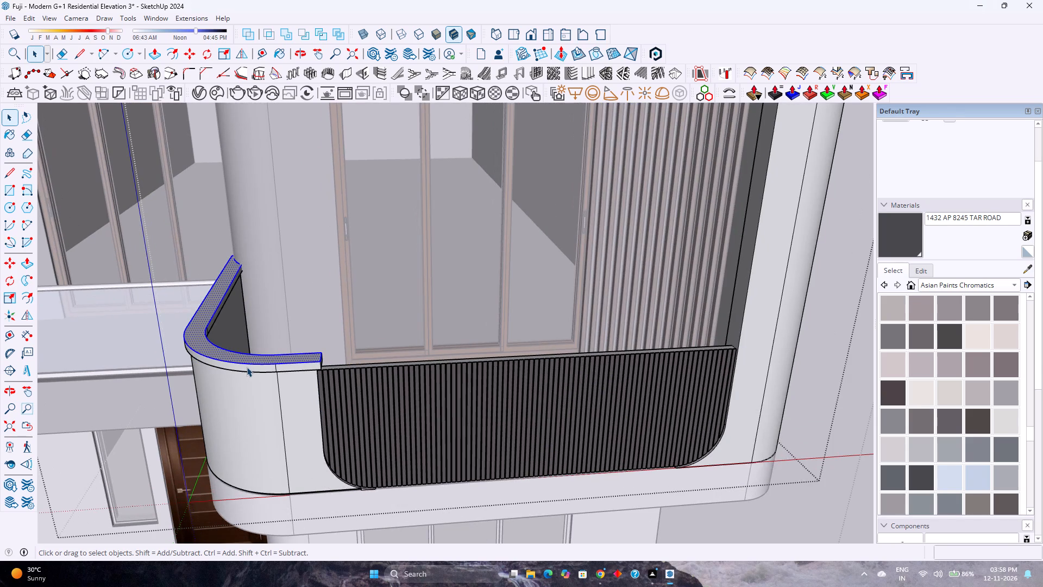
pyautogui.keyDown('ctrl'); pyautogui.doubleClick(247, 368); pyautogui.keyUp('ctrl')
pyautogui.click(904, 241)
pyautogui.click(199, 354)
pyautogui.scroll(3, 288, 367)
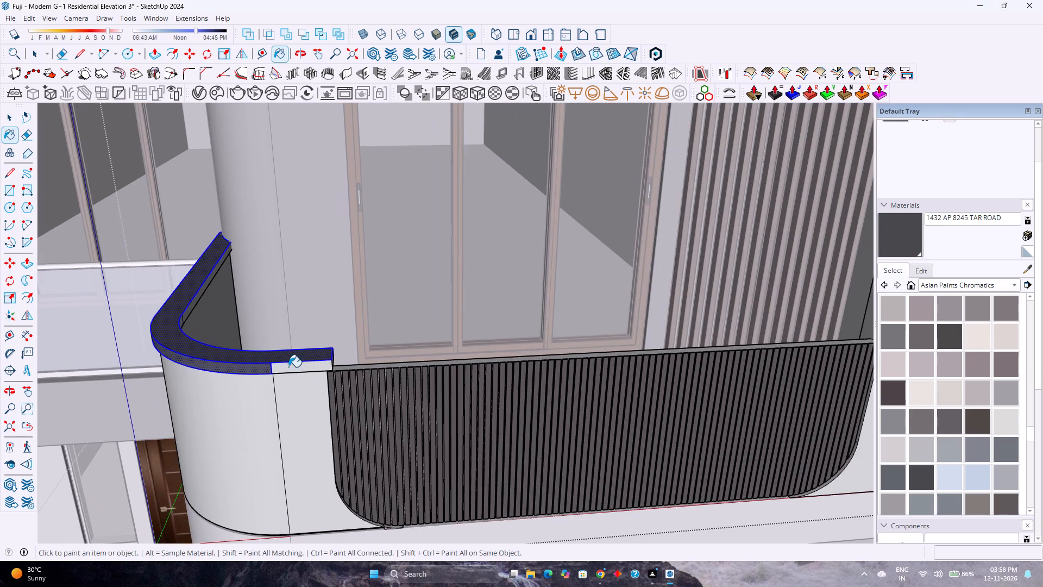
pyautogui.click(288, 367)
# Paint the lower balcony cap's short front face and its straight side face beside the glass railing with 1432 AP 8245 TAR ROAD, and exit the group.
pyautogui.scroll(5, 353, 359)
pyautogui.moveTo(308, 372); pyautogui.dragTo(266, 380, button='middle')
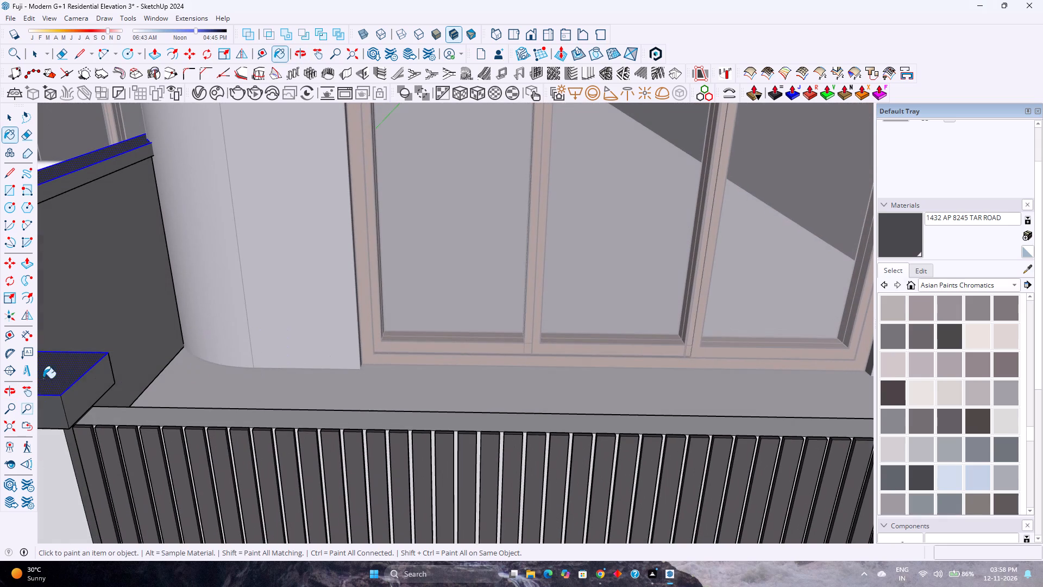
pyautogui.click(94, 391)
pyautogui.keyDown('shift'); pyautogui.middleClick(98, 385); pyautogui.keyUp('shift')
pyautogui.keyDown('shift'); pyautogui.moveTo(99, 385); pyautogui.dragTo(317, 417, button='middle'); pyautogui.keyUp('shift')
pyautogui.keyDown('shift'); pyautogui.middleClick(317, 417); pyautogui.keyUp('shift')
pyautogui.scroll(-3, 236, 333)
pyautogui.keyDown('shift'); pyautogui.moveTo(236, 333); pyautogui.dragTo(403, 340, button='middle'); pyautogui.keyUp('shift')
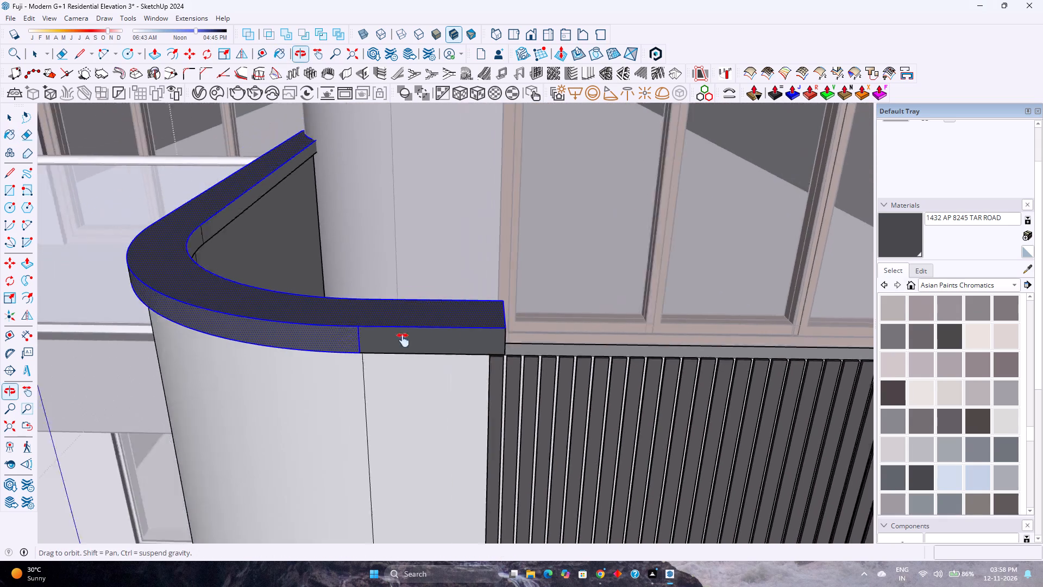
pyautogui.keyDown('shift'); pyautogui.moveTo(403, 340); pyautogui.dragTo(551, 363, button='middle'); pyautogui.keyUp('shift')
pyautogui.moveTo(290, 332); pyautogui.dragTo(545, 261, button='middle')
pyautogui.middleClick(545, 261)
pyautogui.click(524, 212)
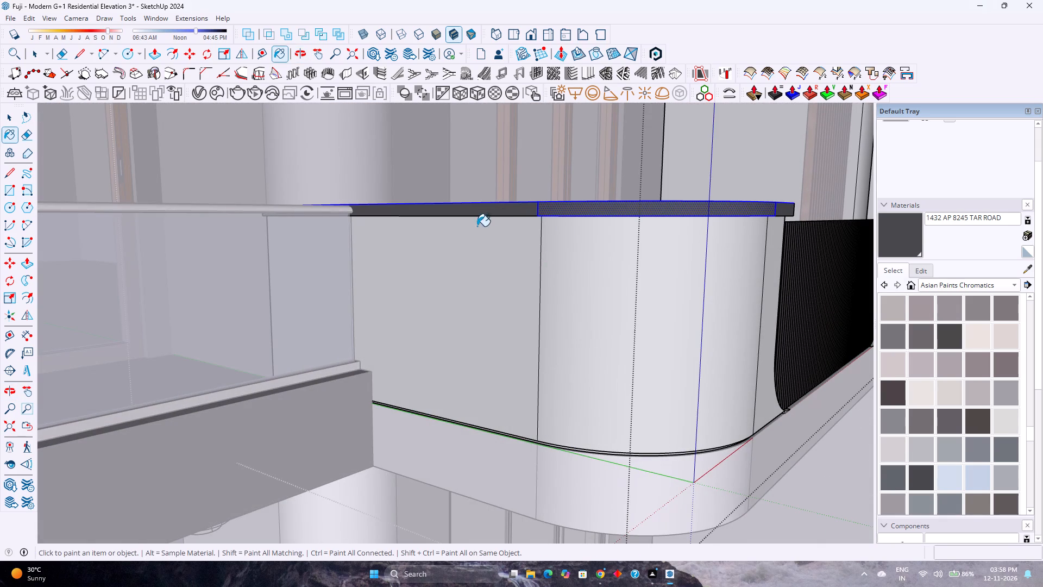
pyautogui.press('space')
pyautogui.scroll(-4, 461, 233)
pyautogui.press('Escape')
# Set the model to the standard Front view with the whole elevation in frame.
pyautogui.scroll(-12, 441, 238)
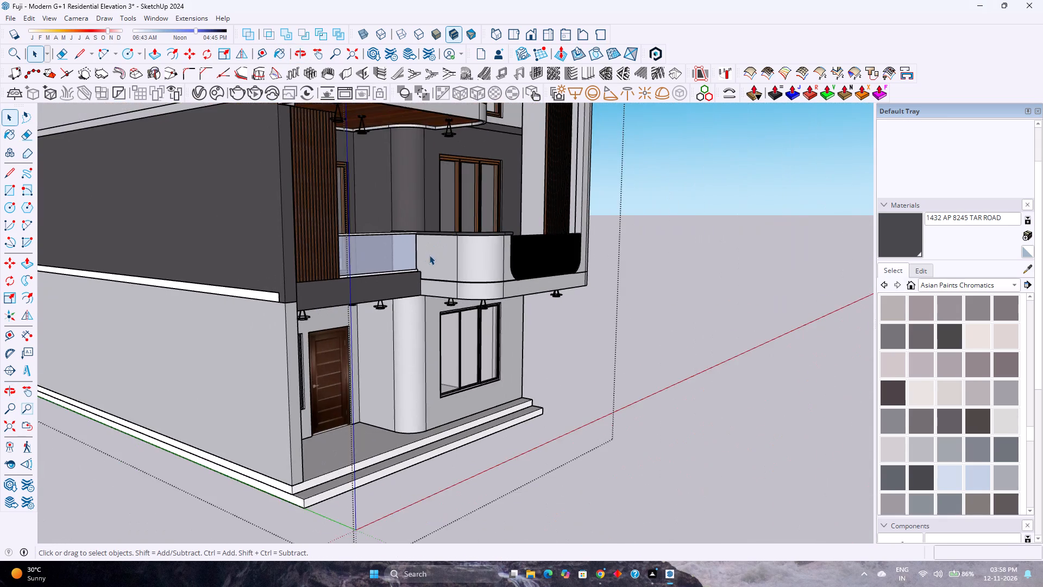
pyautogui.scroll(-2, 429, 255)
pyautogui.keyDown('shift'); pyautogui.moveTo(470, 263); pyautogui.dragTo(475, 354, button='middle'); pyautogui.keyUp('shift')
pyautogui.keyDown('shift'); pyautogui.middleClick(475, 354); pyautogui.keyUp('shift')
pyautogui.moveTo(576, 354); pyautogui.dragTo(469, 363, button='middle')
pyautogui.click(646, 345)
pyautogui.keyDown('shift'); pyautogui.moveTo(630, 335); pyautogui.dragTo(646, 372, button='middle'); pyautogui.keyUp('shift')
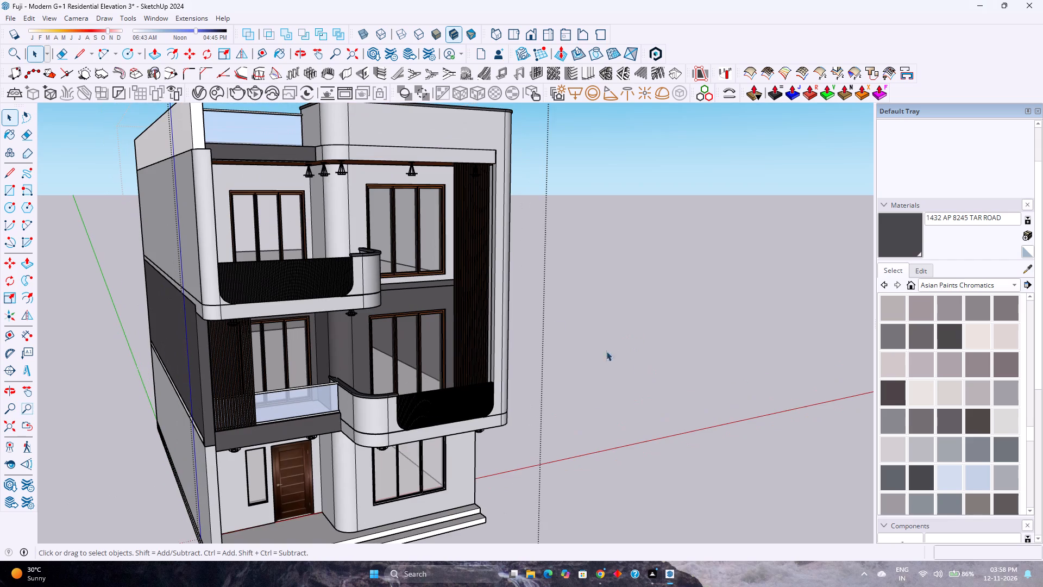
pyautogui.click(531, 32)
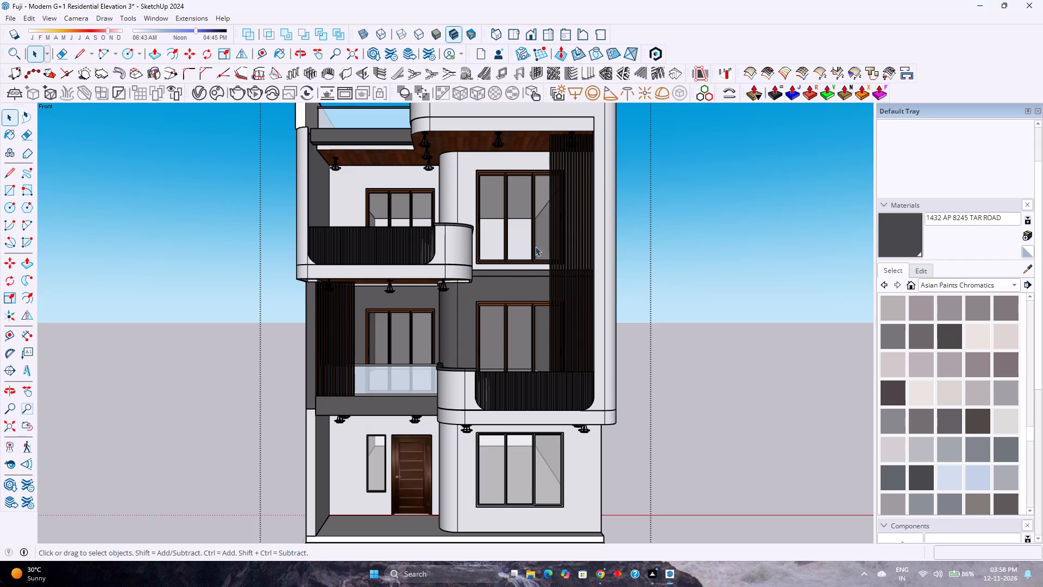
pyautogui.keyDown('shift'); pyautogui.moveTo(517, 261); pyautogui.dragTo(517, 266, button='middle'); pyautogui.keyUp('shift')
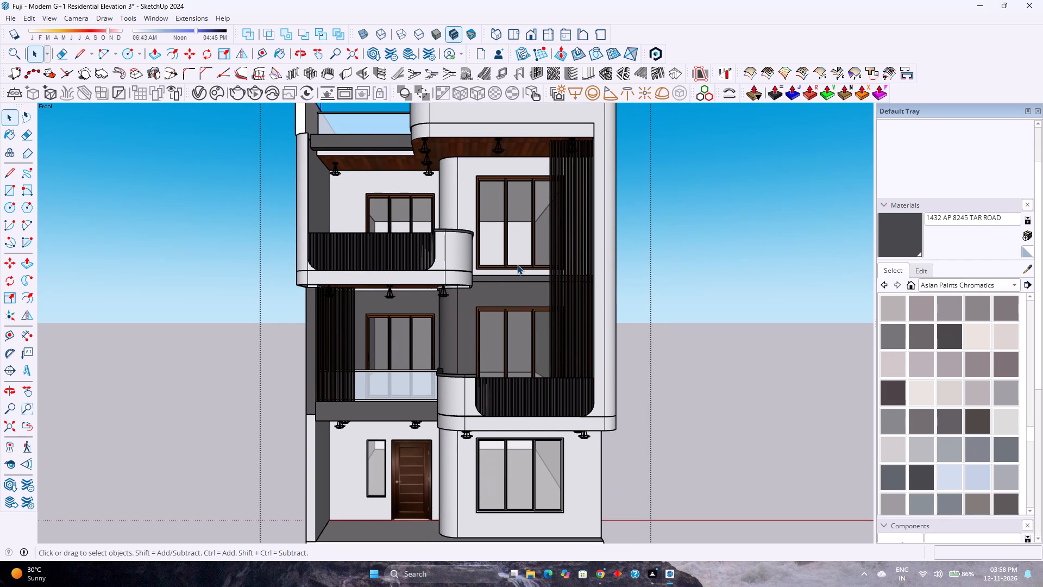
pyautogui.scroll(-1, 517, 265)
# Open the Spot Light's parameters in the V-Ray Asset Editor and set units to Radiance (W/m^2/sr) and penumbra falloff to Smooth Cubic.
pyautogui.click(200, 96)
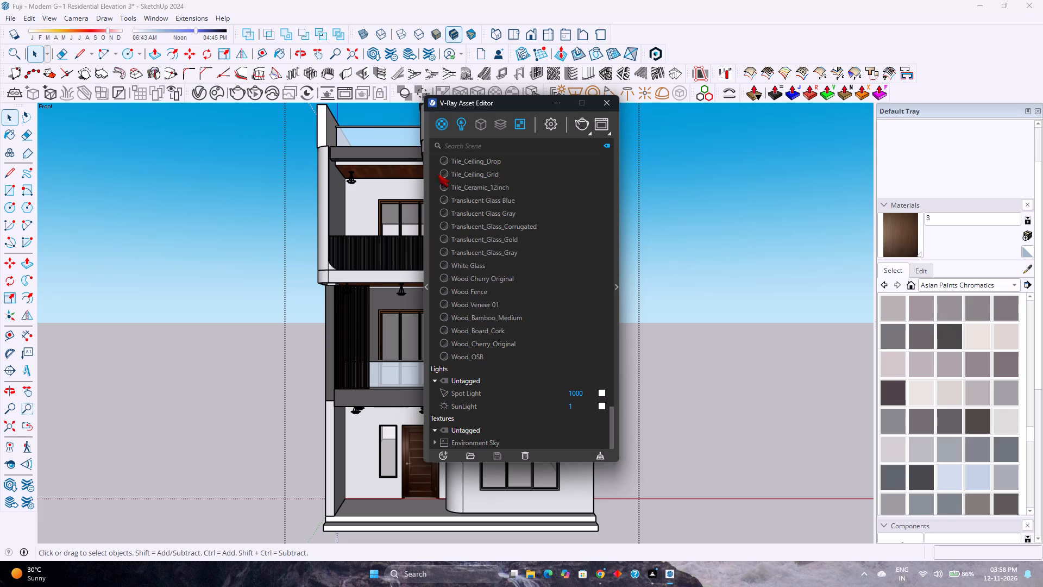
pyautogui.click(463, 129)
pyautogui.click(462, 184)
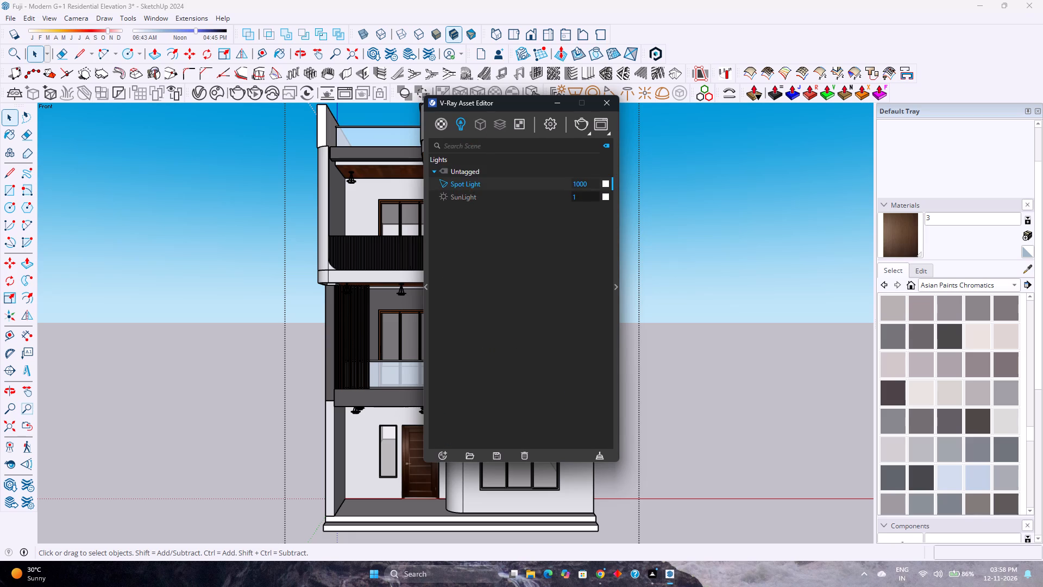
pyautogui.click(618, 280)
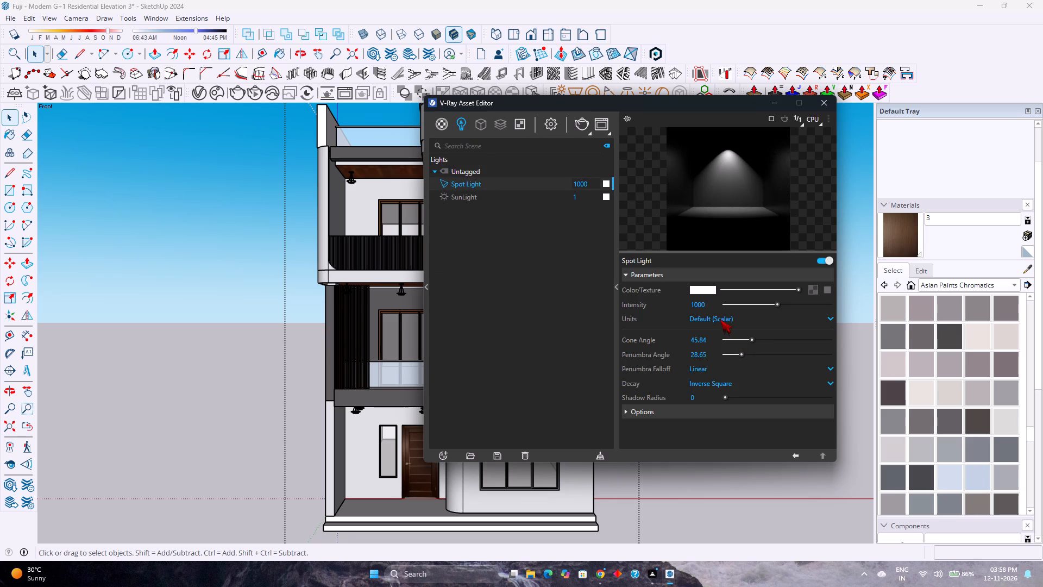
pyautogui.click(720, 320)
pyautogui.click(724, 374)
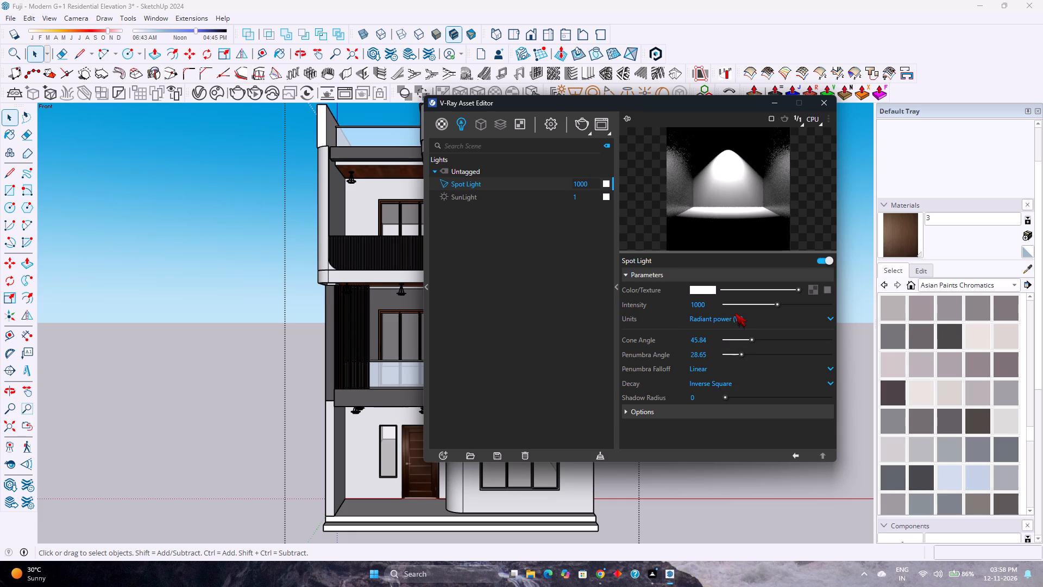
pyautogui.click(735, 314)
pyautogui.click(734, 388)
pyautogui.click(732, 372)
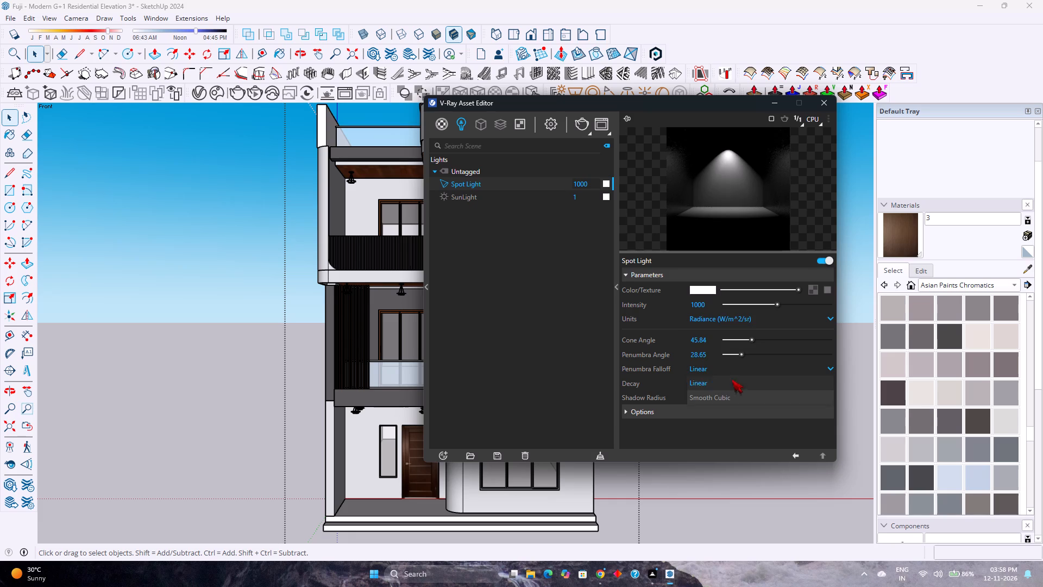
pyautogui.click(730, 387)
pyautogui.click(727, 372)
pyautogui.click(727, 401)
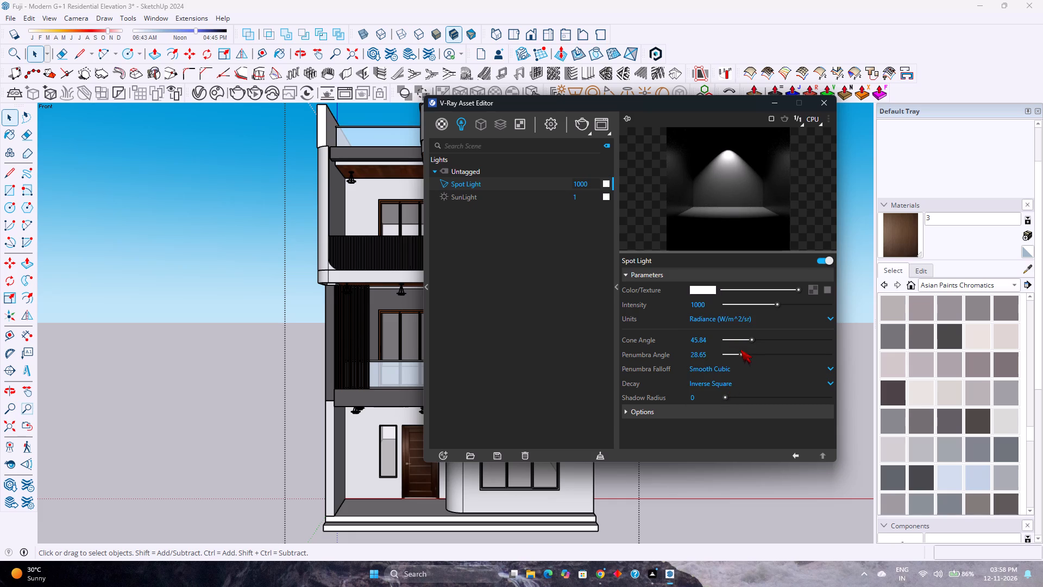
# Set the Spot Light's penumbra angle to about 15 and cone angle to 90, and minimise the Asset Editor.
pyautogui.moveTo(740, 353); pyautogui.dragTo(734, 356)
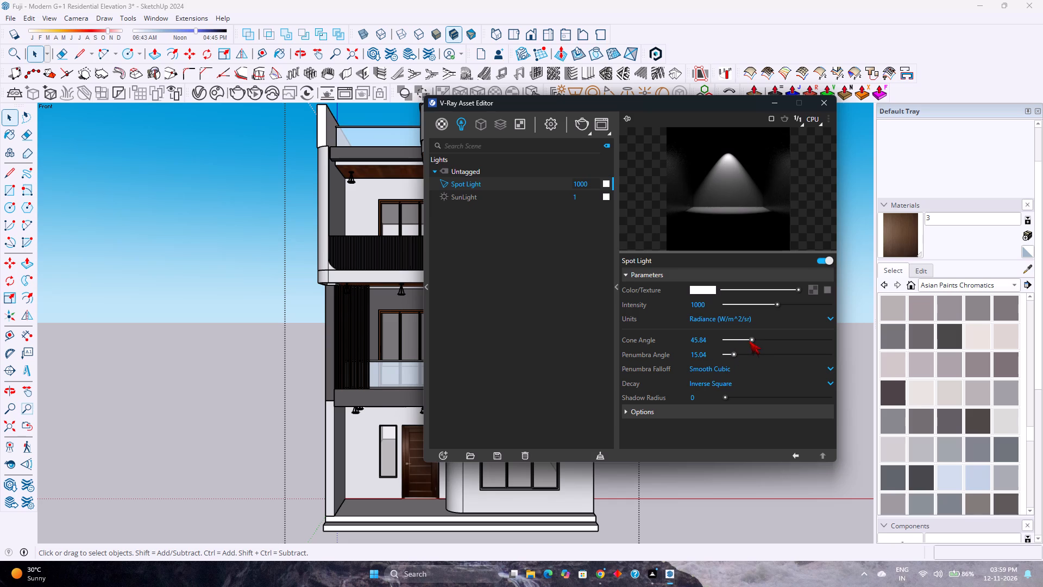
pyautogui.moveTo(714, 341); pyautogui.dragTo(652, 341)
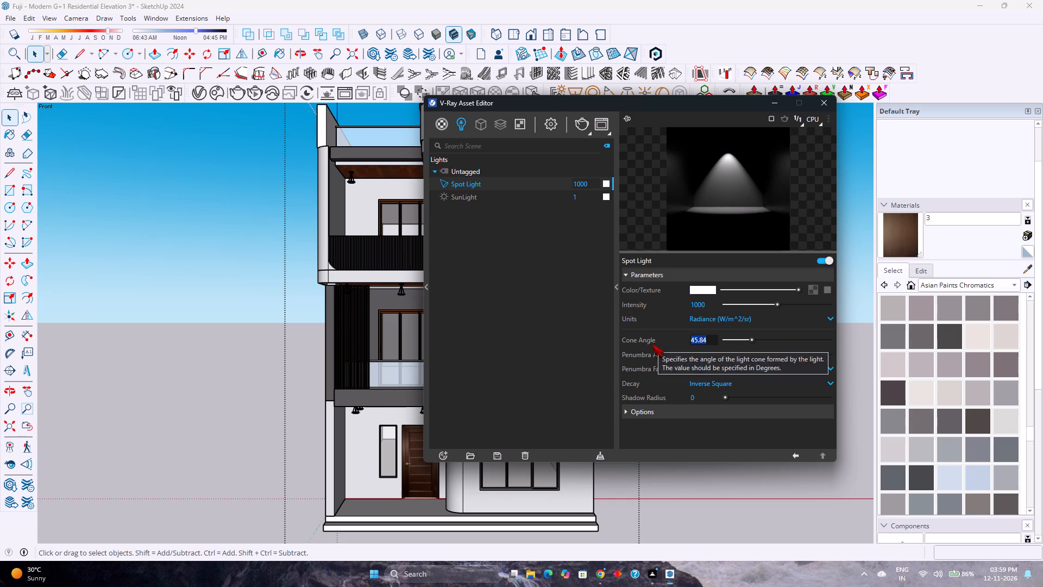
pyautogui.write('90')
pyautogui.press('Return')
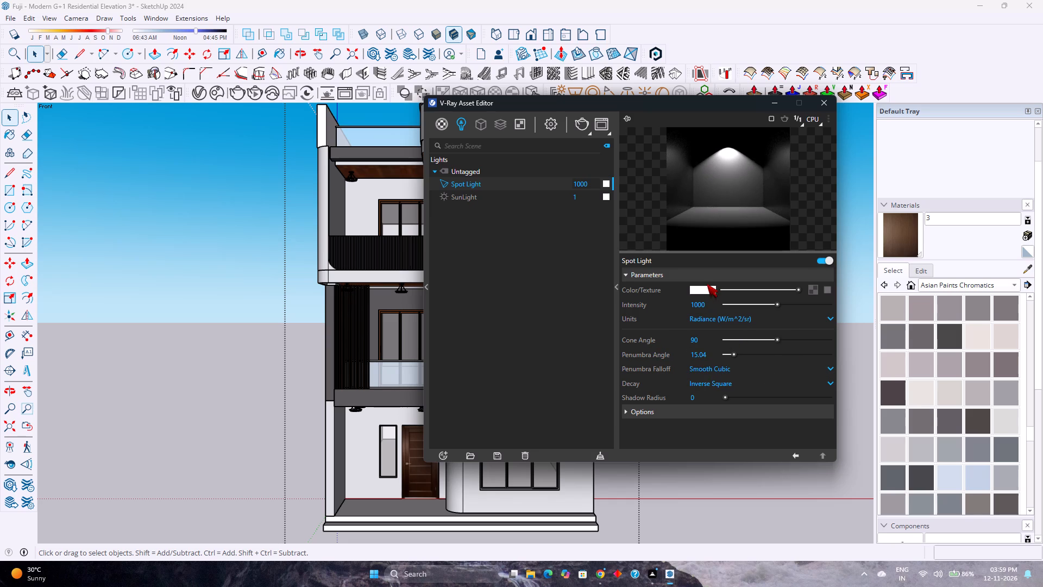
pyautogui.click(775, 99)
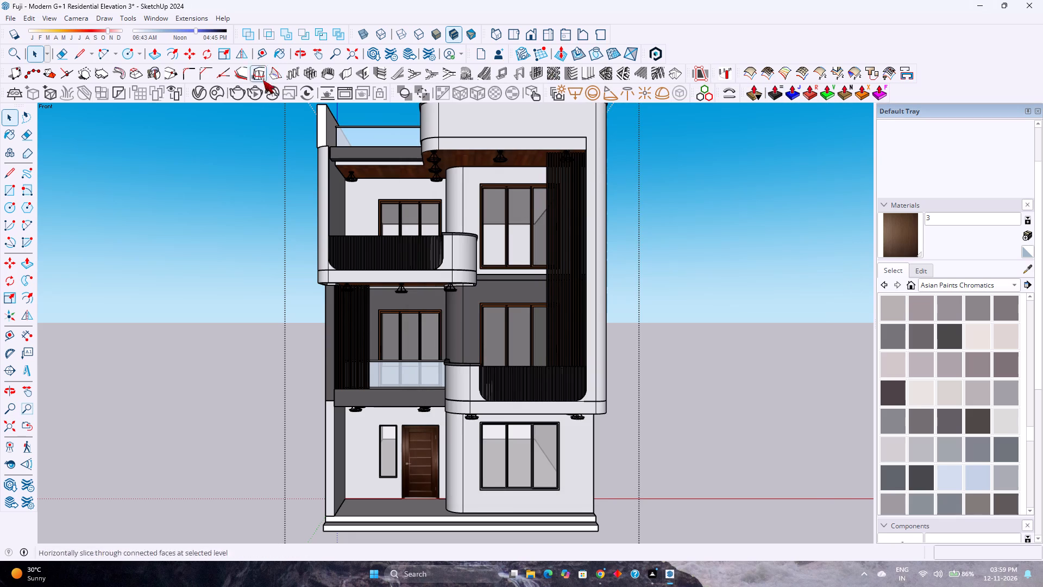
# Start a V-Ray interactive render and move the sun's time of day close to 04:45 PM.
pyautogui.click(250, 92)
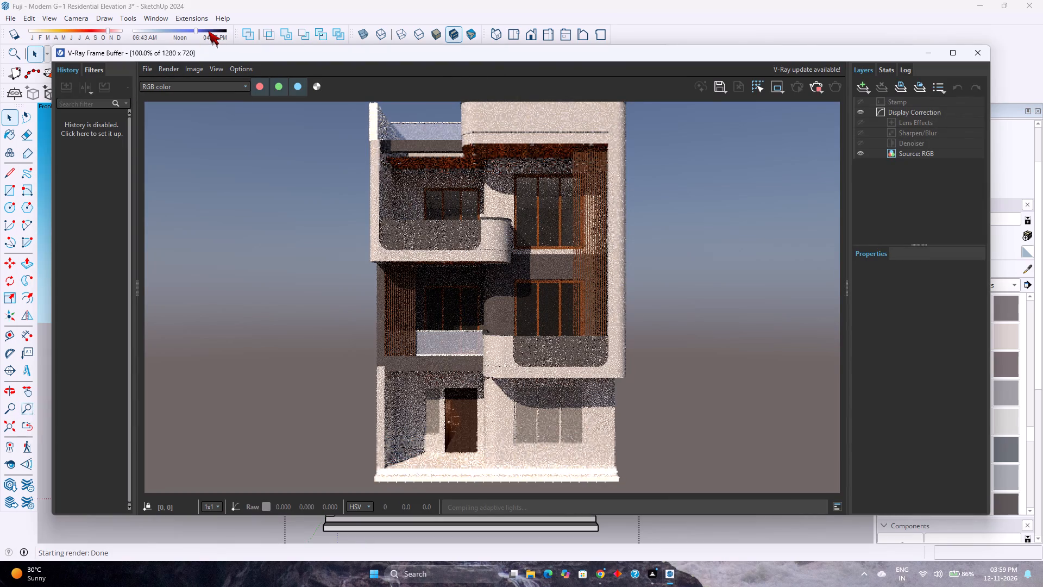
pyautogui.click(208, 31)
pyautogui.click(218, 30)
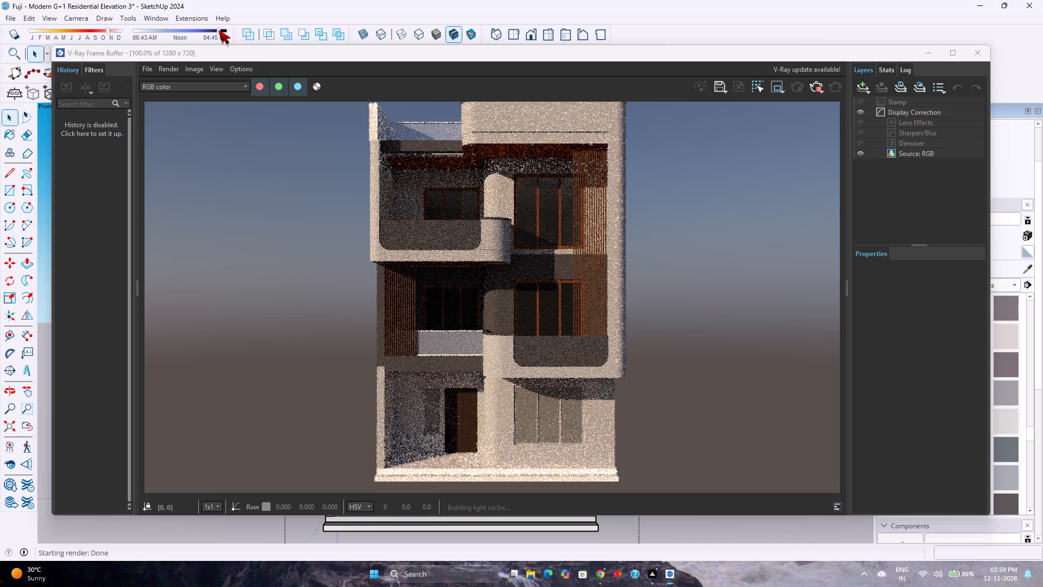
pyautogui.click(221, 30)
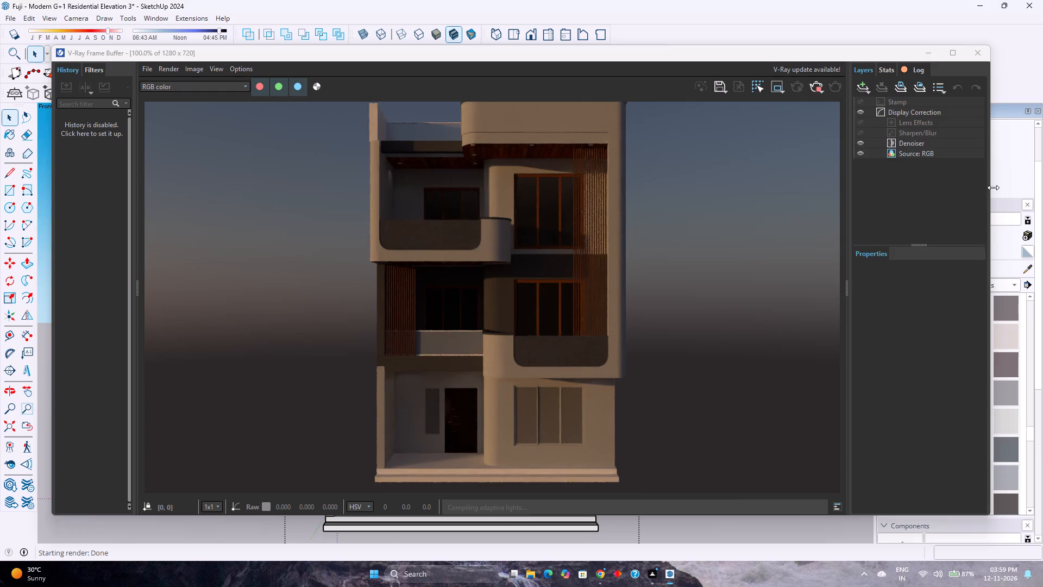
# Shrink and reposition the V-Ray Frame Buffer, and bring the V-Ray Asset Editor back in front beside the rendered elevation.
pyautogui.moveTo(993, 188); pyautogui.dragTo(709, 189)
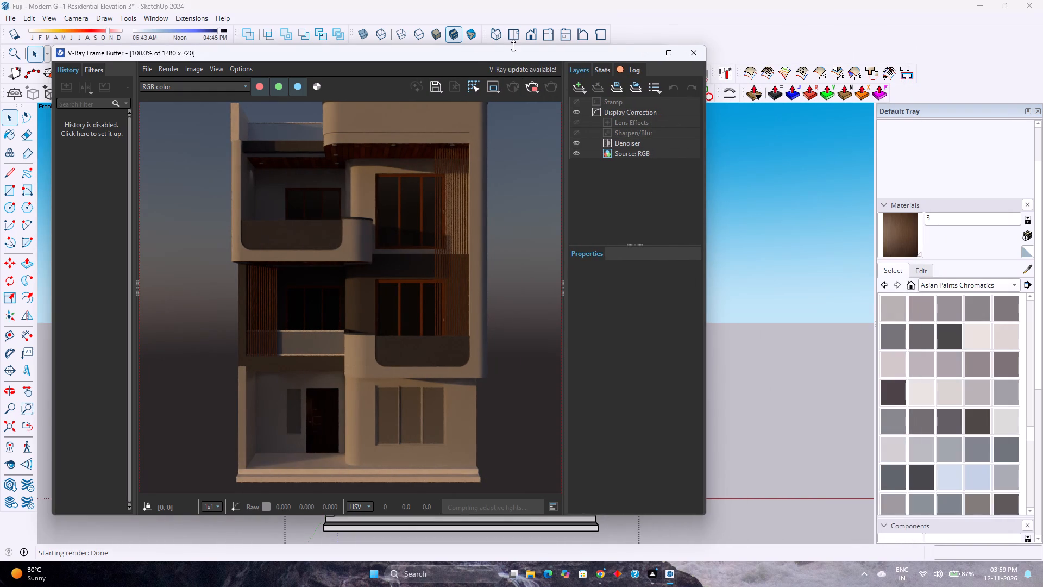
pyautogui.moveTo(514, 44); pyautogui.dragTo(514, 51)
pyautogui.moveTo(514, 47); pyautogui.dragTo(511, 90)
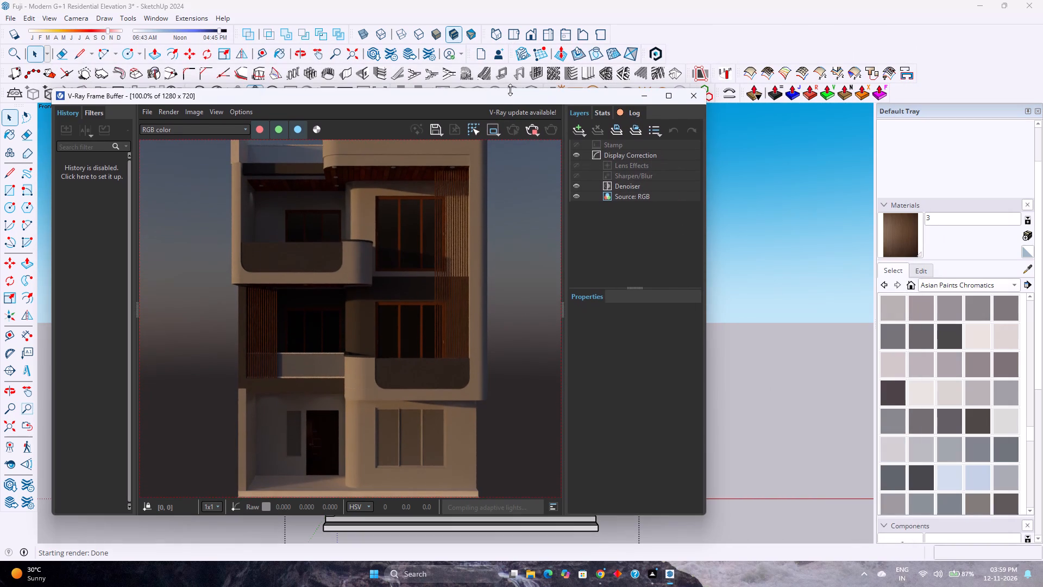
pyautogui.moveTo(490, 95); pyautogui.dragTo(473, 122)
pyautogui.click(205, 96)
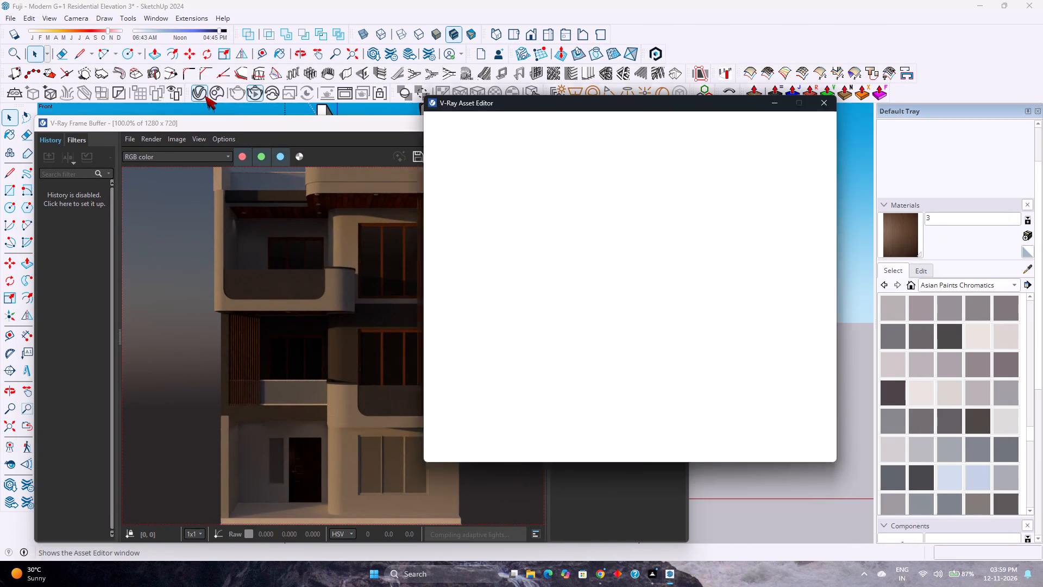
pyautogui.moveTo(258, 122); pyautogui.dragTo(262, 88)
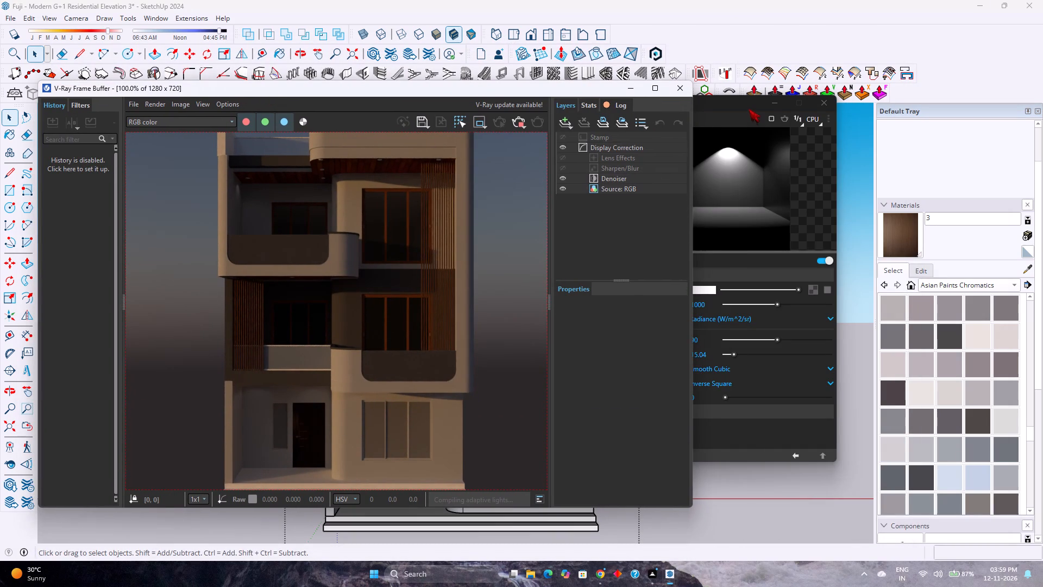
pyautogui.click(749, 108)
# Set the Spot Light's units to Radiant power (W).
pyautogui.click(744, 318)
pyautogui.click(734, 374)
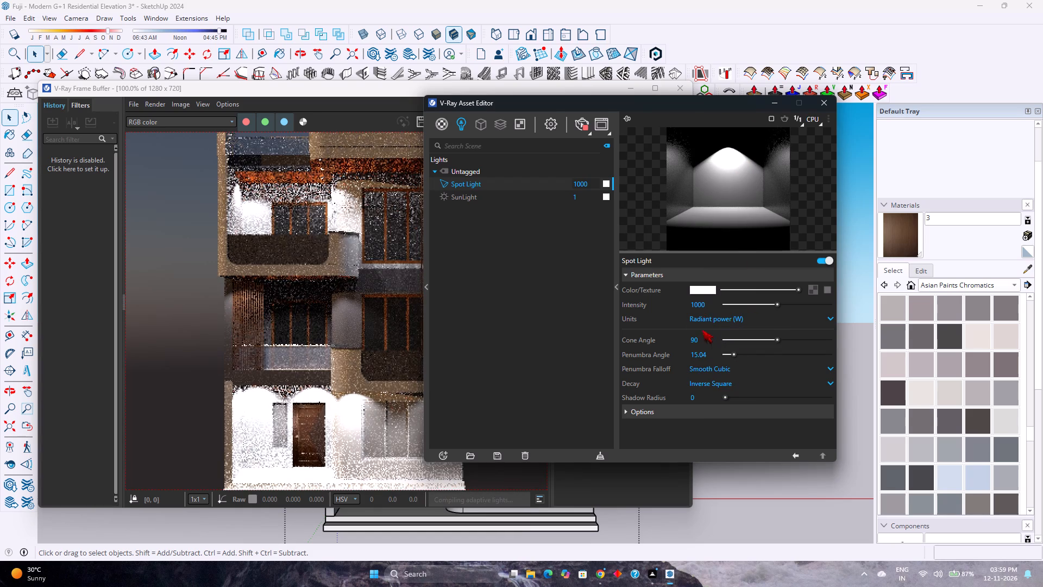
# Change the Spot Light's color to a warm peach, about R 0.976, G 0.852, B 0.689, and close the color picker.
pyautogui.click(705, 289)
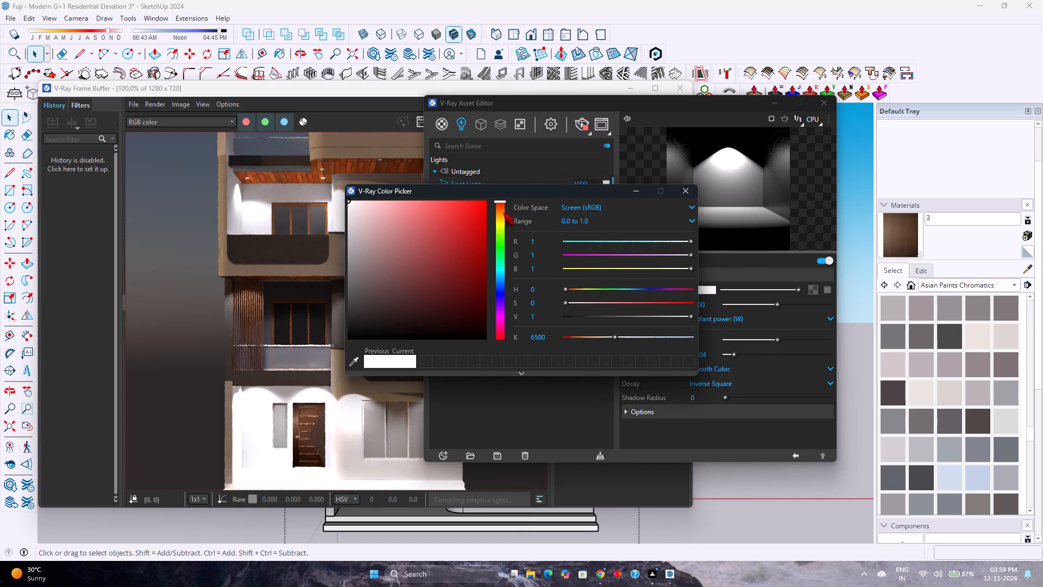
pyautogui.click(502, 214)
pyautogui.click(406, 205)
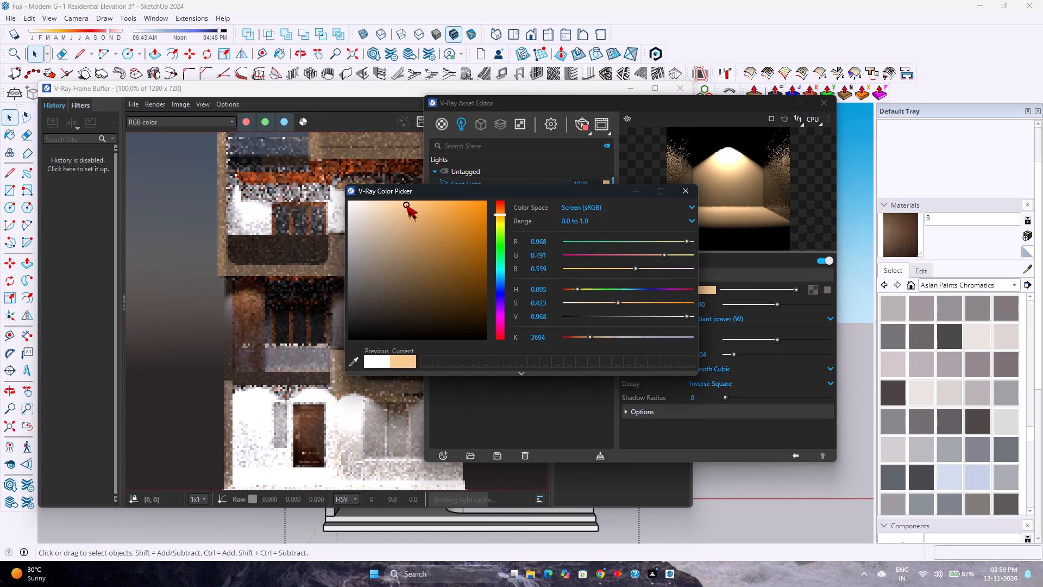
pyautogui.click(388, 204)
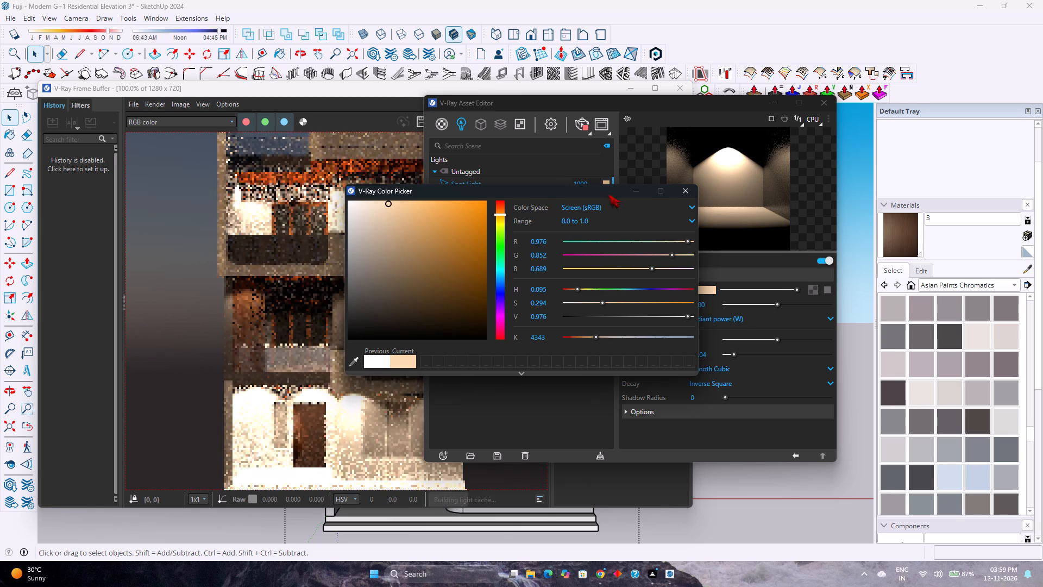
pyautogui.click(674, 192)
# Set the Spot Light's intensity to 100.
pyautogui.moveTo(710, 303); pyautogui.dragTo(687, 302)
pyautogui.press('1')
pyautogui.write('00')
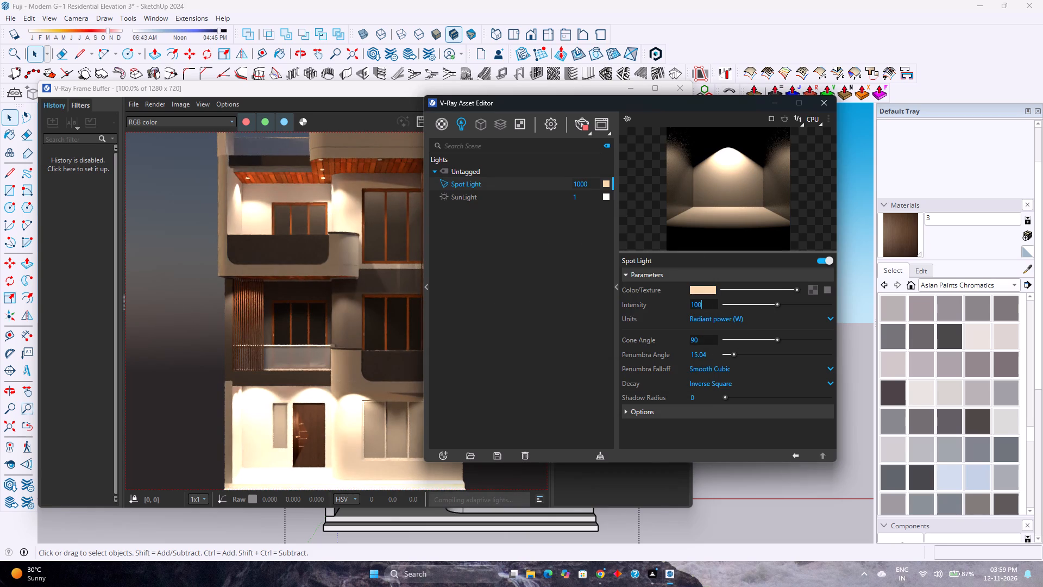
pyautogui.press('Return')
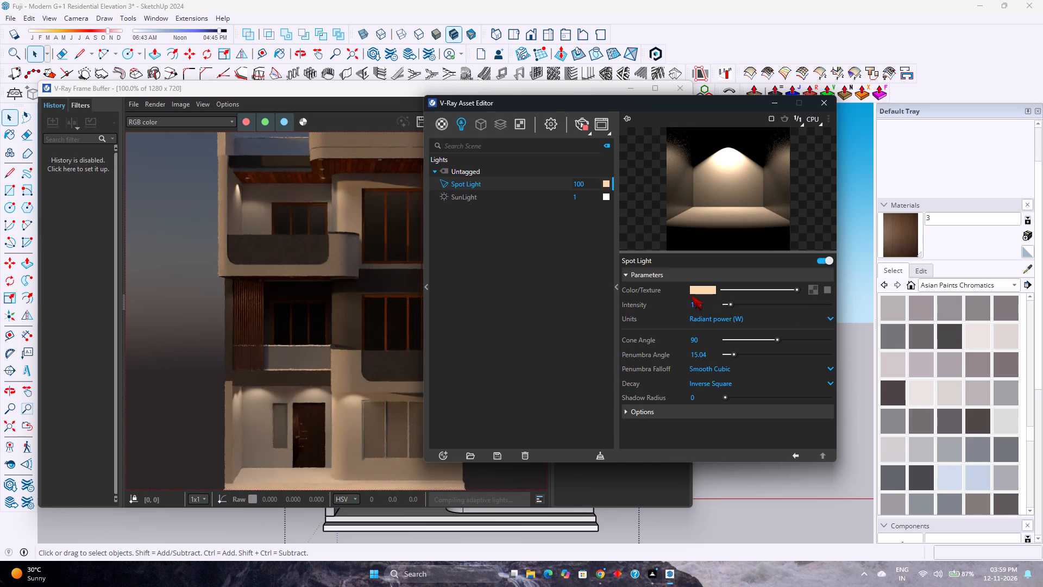
# Set the Spot Light's intensity to 200.
pyautogui.click(711, 304)
pyautogui.click(711, 304)
pyautogui.write('200')
pyautogui.press('Return')
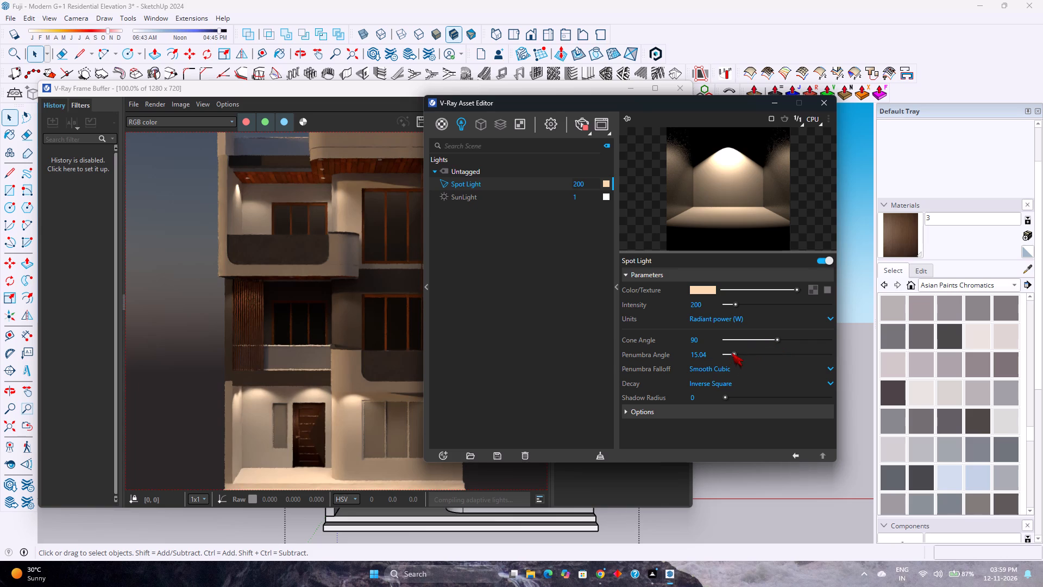
# Set the Spot Light's penumbra angle to about 83.6 and its cone angle to about 32.
pyautogui.moveTo(732, 353); pyautogui.dragTo(774, 353)
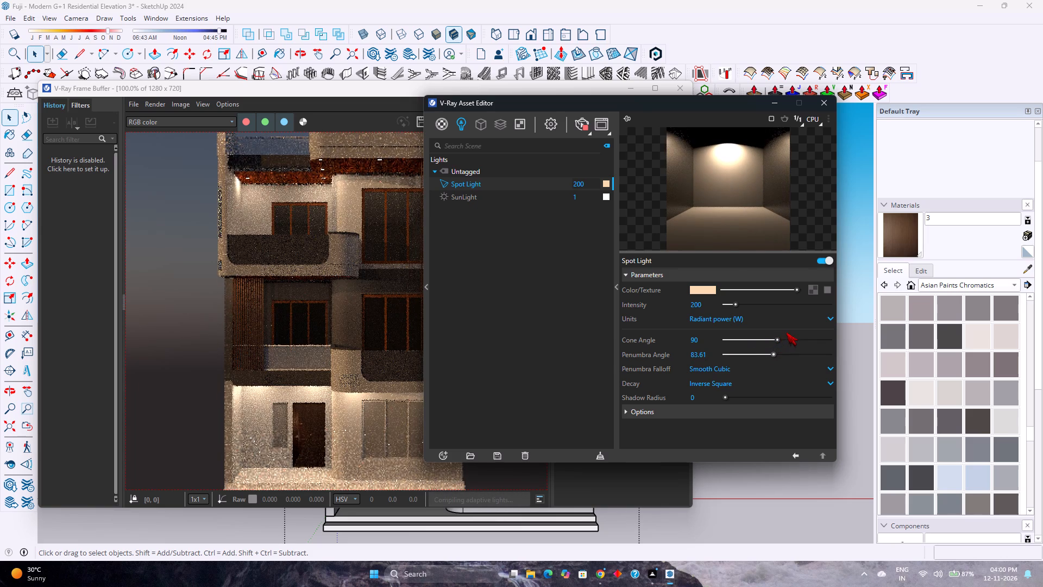
pyautogui.moveTo(780, 339); pyautogui.dragTo(744, 349)
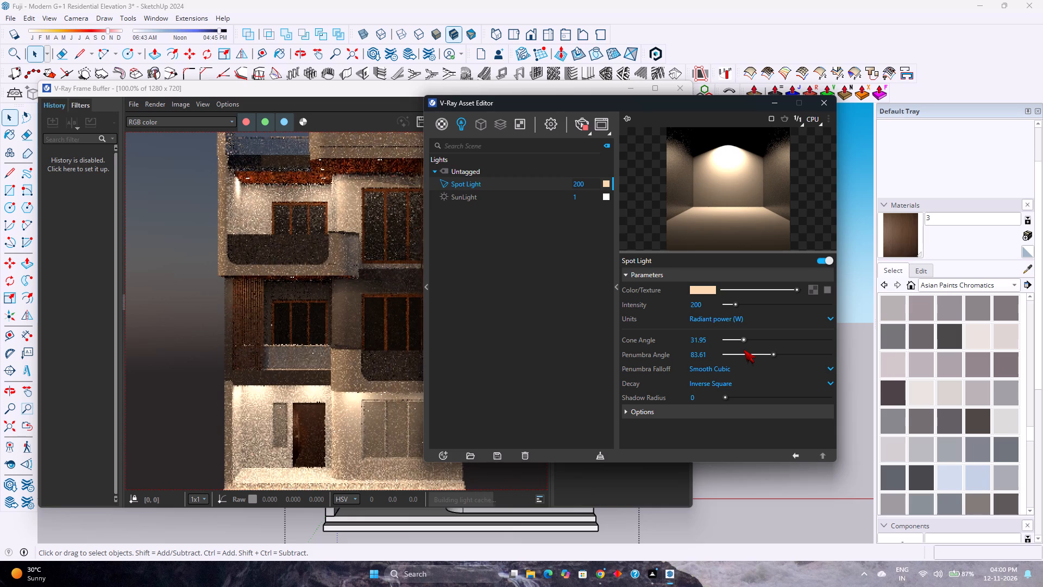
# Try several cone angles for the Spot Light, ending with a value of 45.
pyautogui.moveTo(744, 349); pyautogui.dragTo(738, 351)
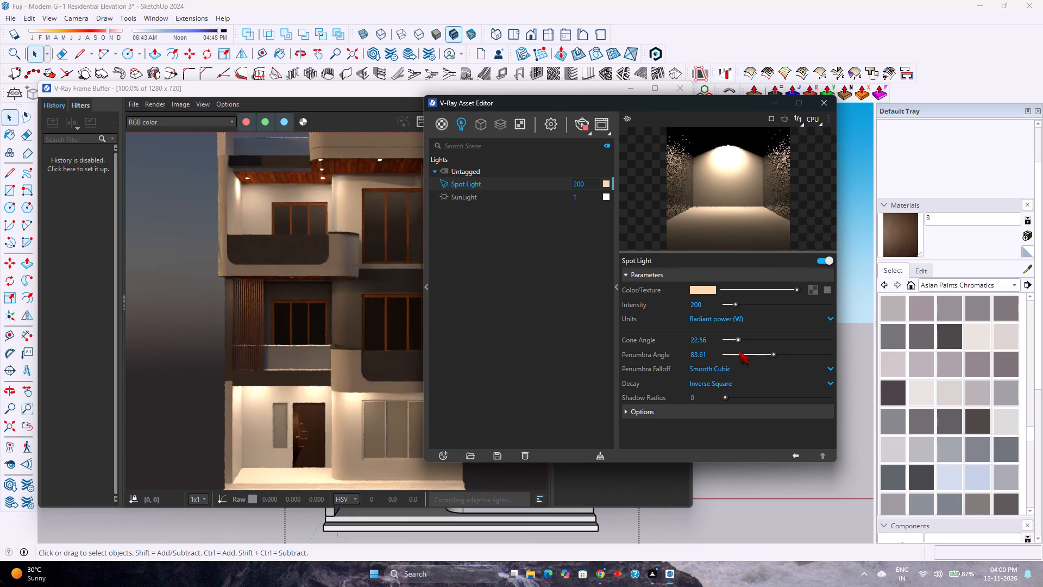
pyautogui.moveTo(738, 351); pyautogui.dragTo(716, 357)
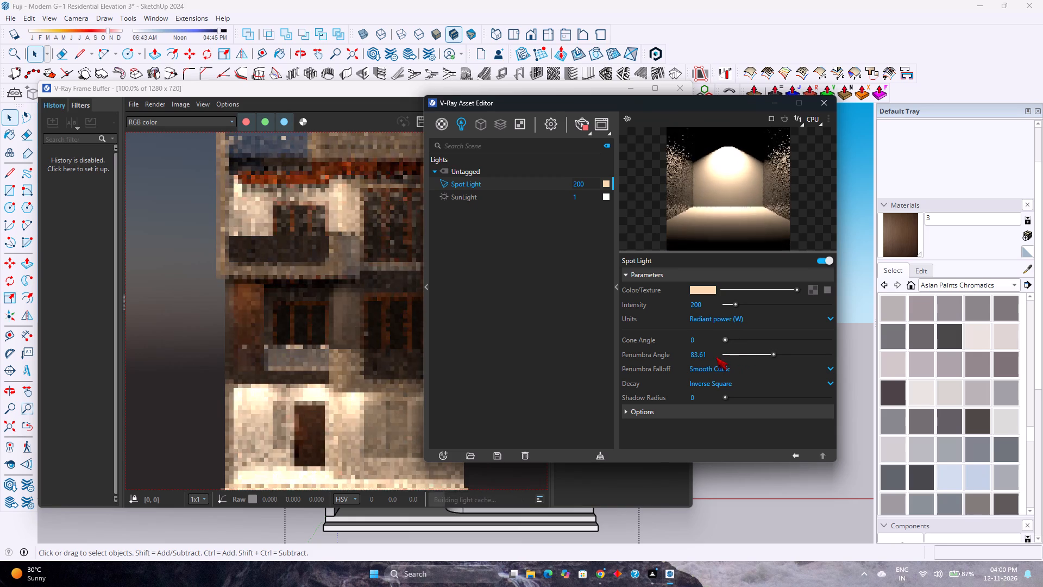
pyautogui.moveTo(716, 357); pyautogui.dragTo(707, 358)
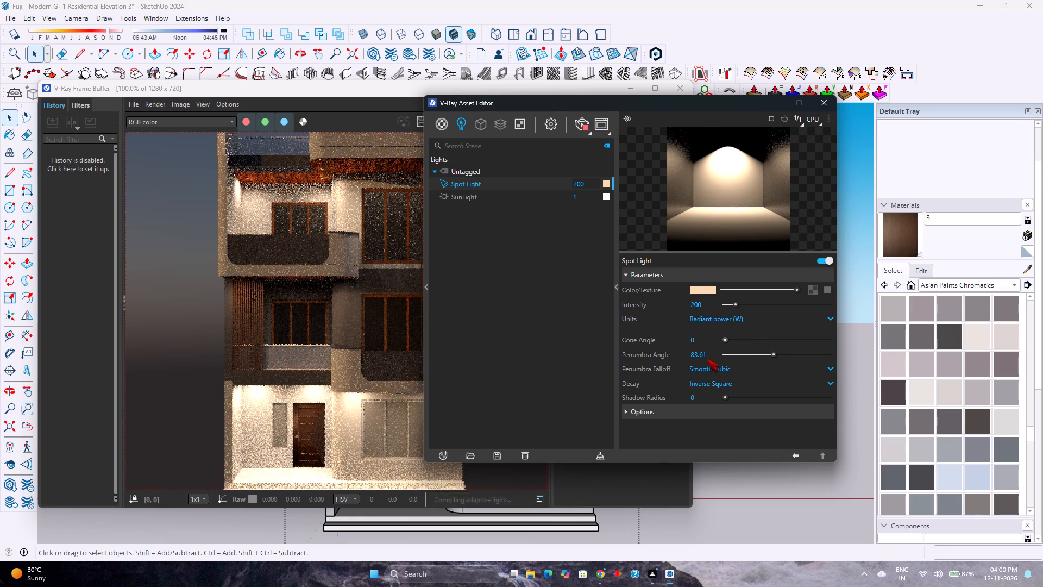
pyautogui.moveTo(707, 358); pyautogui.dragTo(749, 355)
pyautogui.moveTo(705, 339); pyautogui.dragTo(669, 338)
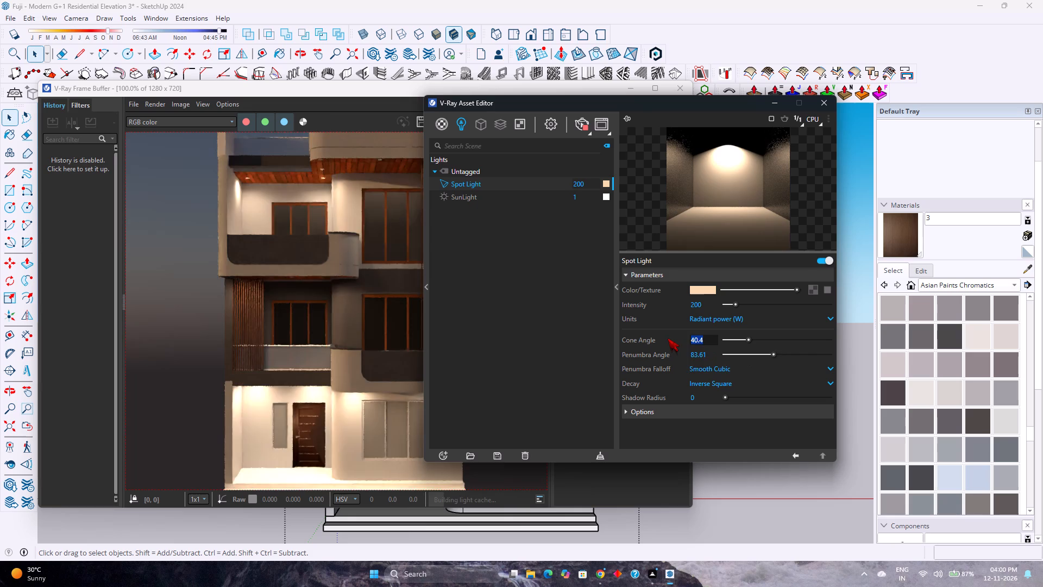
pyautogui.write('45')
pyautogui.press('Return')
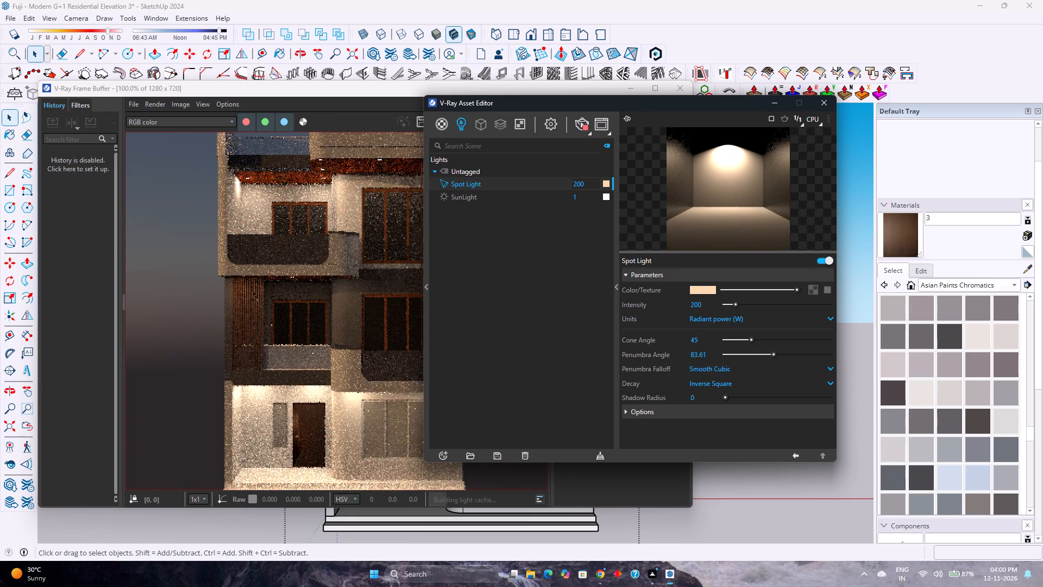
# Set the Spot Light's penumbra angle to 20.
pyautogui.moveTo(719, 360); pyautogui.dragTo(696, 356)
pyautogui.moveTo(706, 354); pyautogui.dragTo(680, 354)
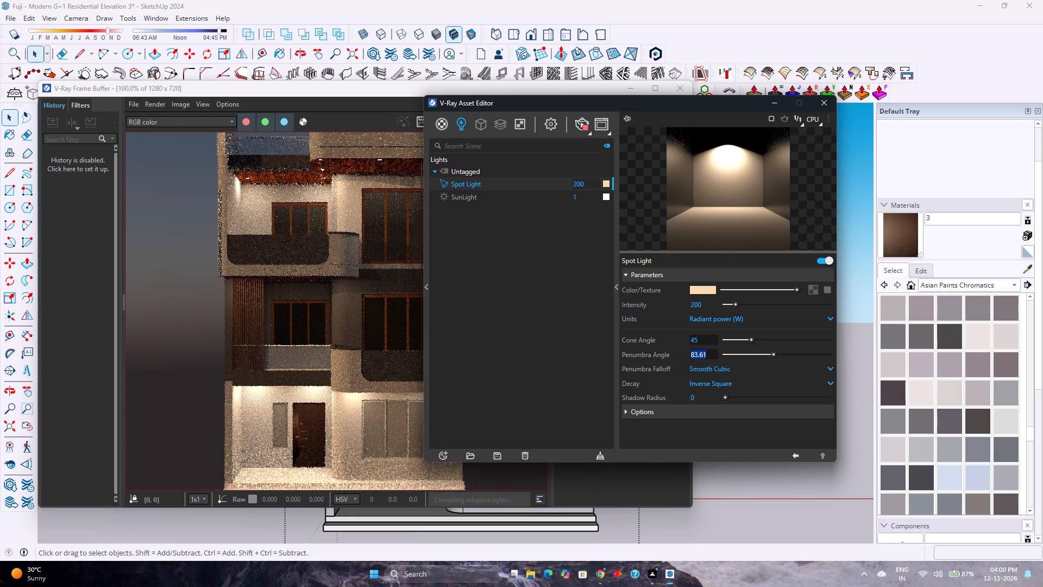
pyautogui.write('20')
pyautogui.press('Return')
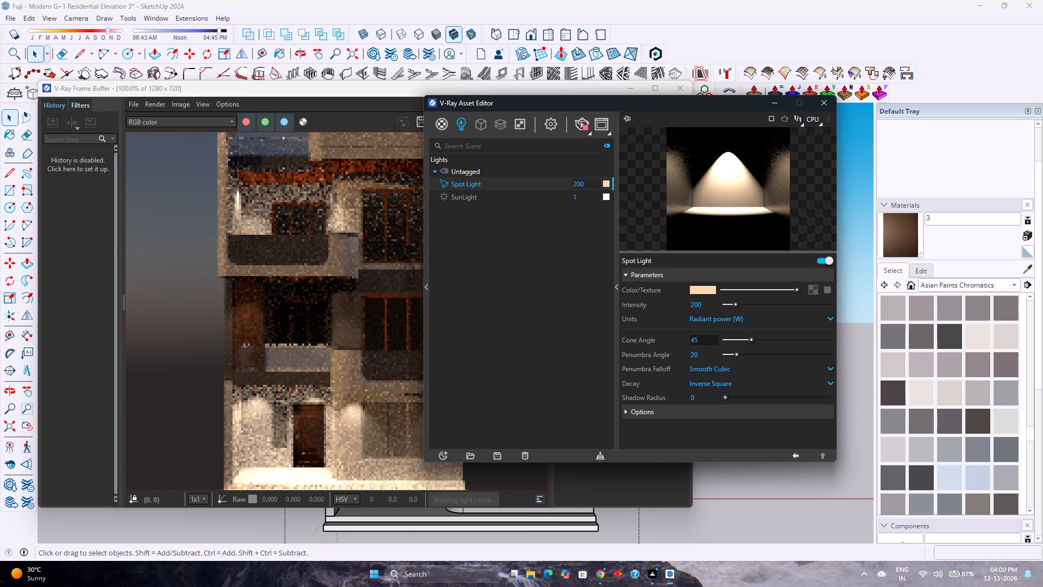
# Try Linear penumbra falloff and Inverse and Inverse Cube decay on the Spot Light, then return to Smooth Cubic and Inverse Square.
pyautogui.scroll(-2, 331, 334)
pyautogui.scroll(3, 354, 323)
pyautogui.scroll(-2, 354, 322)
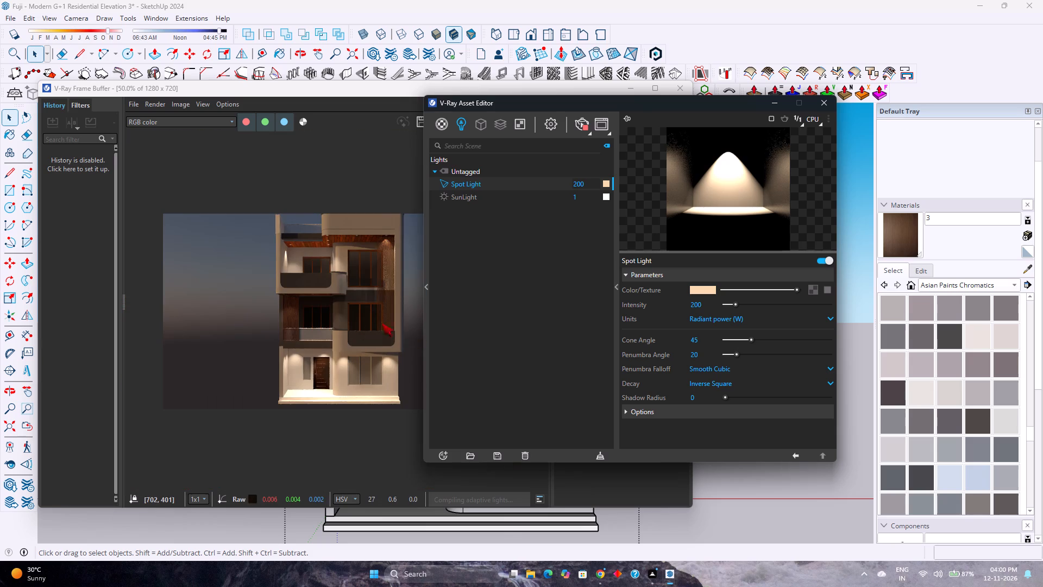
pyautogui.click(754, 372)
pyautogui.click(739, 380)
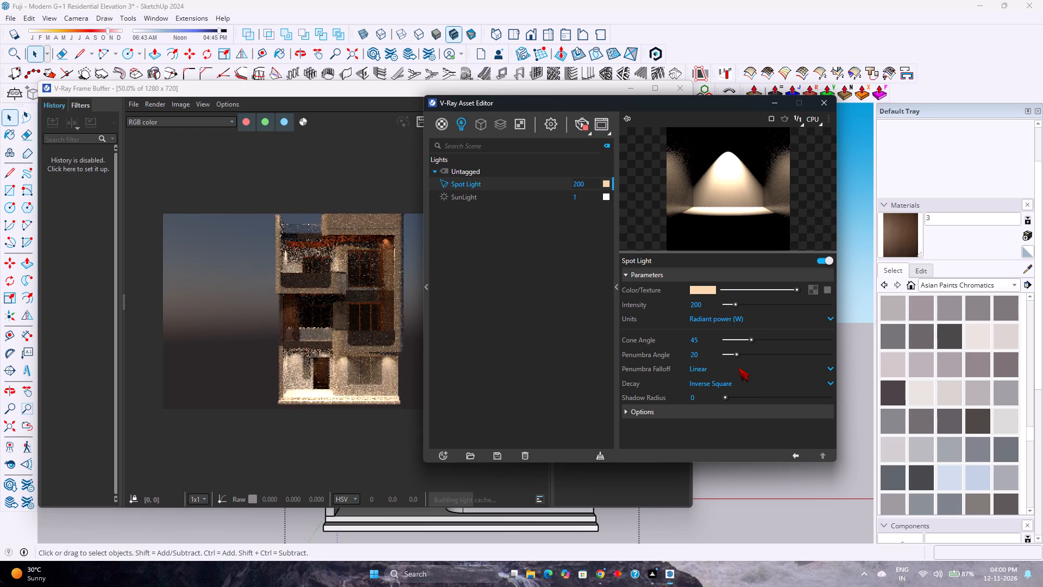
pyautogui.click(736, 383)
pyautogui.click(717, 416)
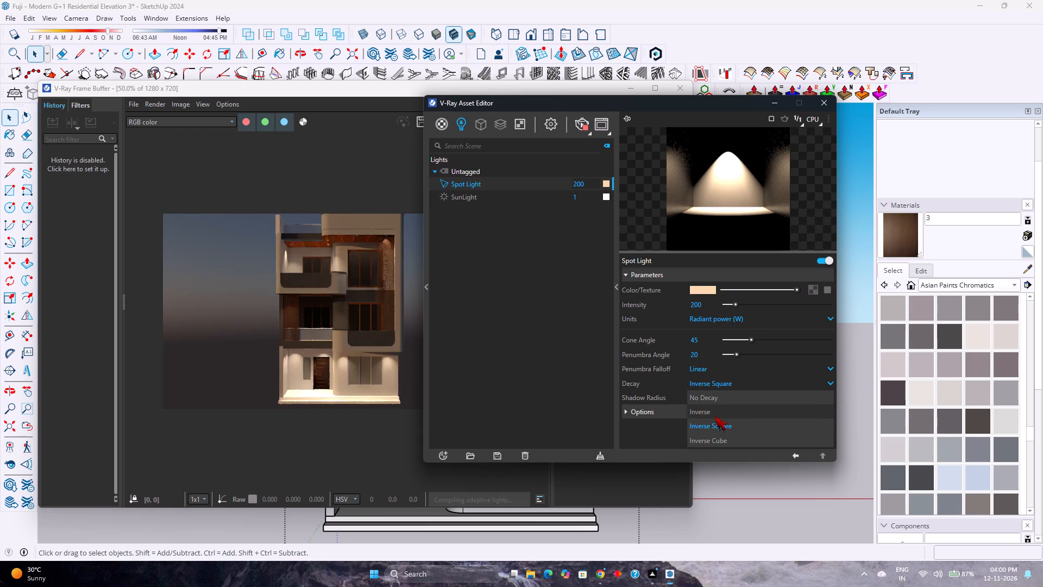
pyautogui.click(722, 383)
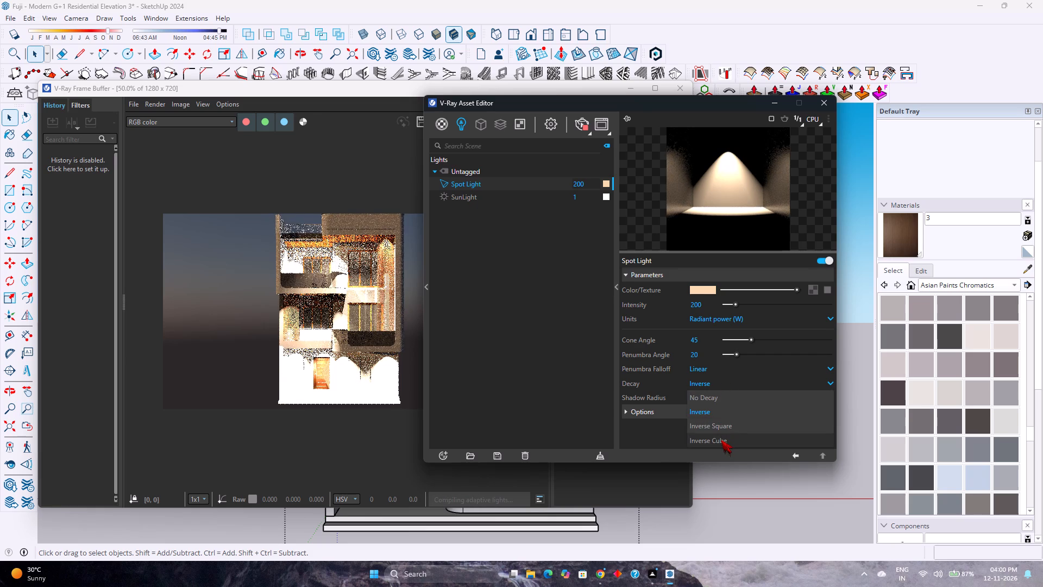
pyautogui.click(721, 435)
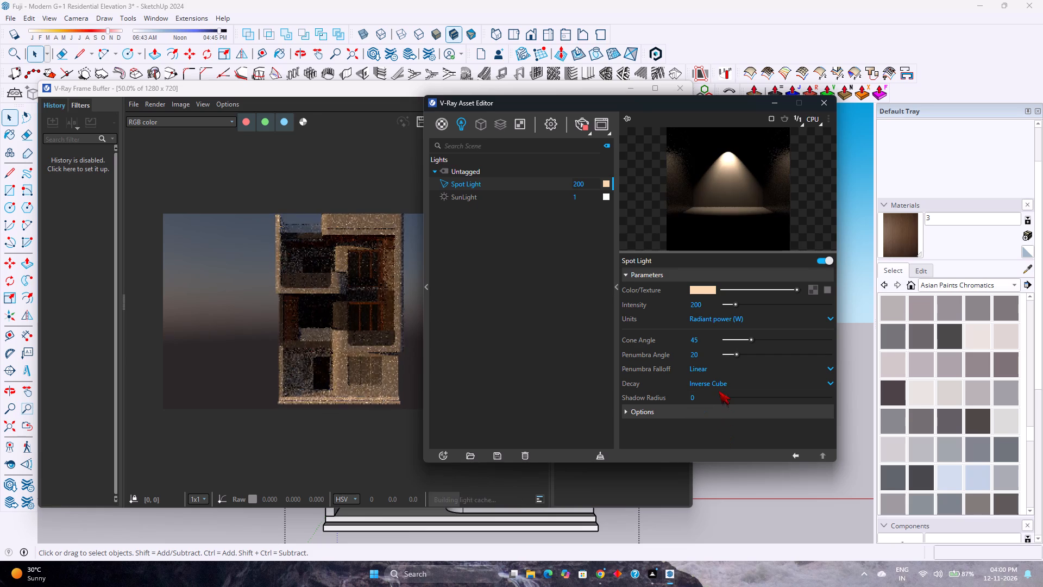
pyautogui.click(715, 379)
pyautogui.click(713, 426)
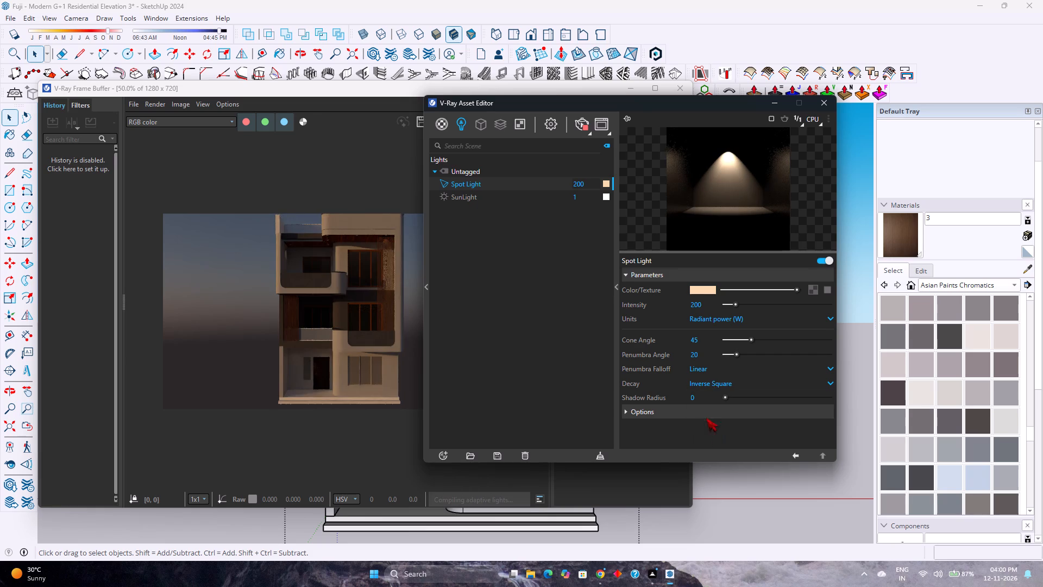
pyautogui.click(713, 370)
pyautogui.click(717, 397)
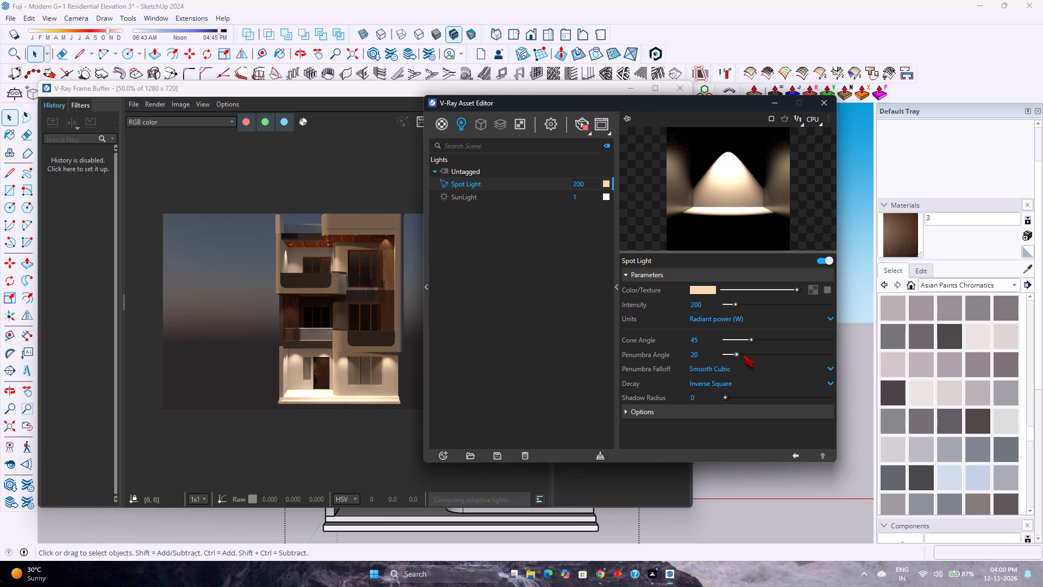
# Raise the Spot Light's penumbra angle to about 171.9.
pyautogui.moveTo(737, 354); pyautogui.dragTo(825, 354)
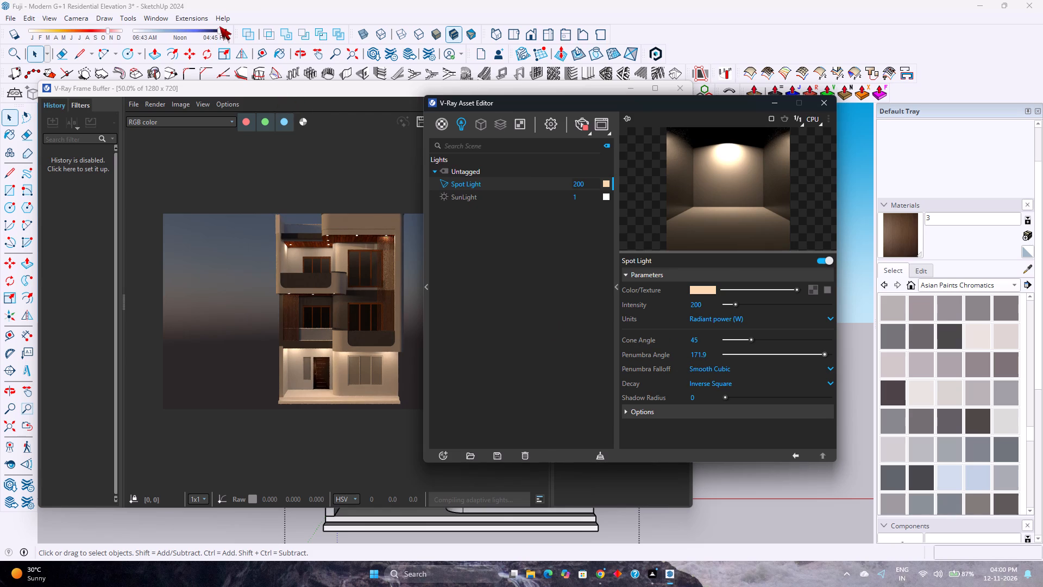
# Move the model's sun time of day later into the evening for a darker sky.
pyautogui.moveTo(218, 32); pyautogui.dragTo(229, 32)
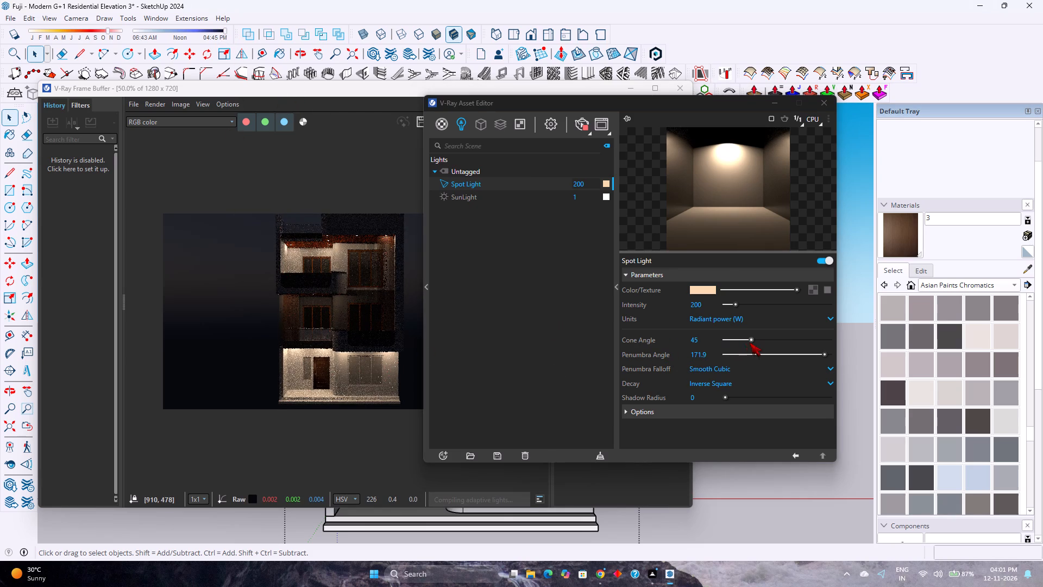
# Try narrow and wide cone angles on the Spot Light, then set its cone angle to 15.
pyautogui.moveTo(749, 339); pyautogui.dragTo(733, 342)
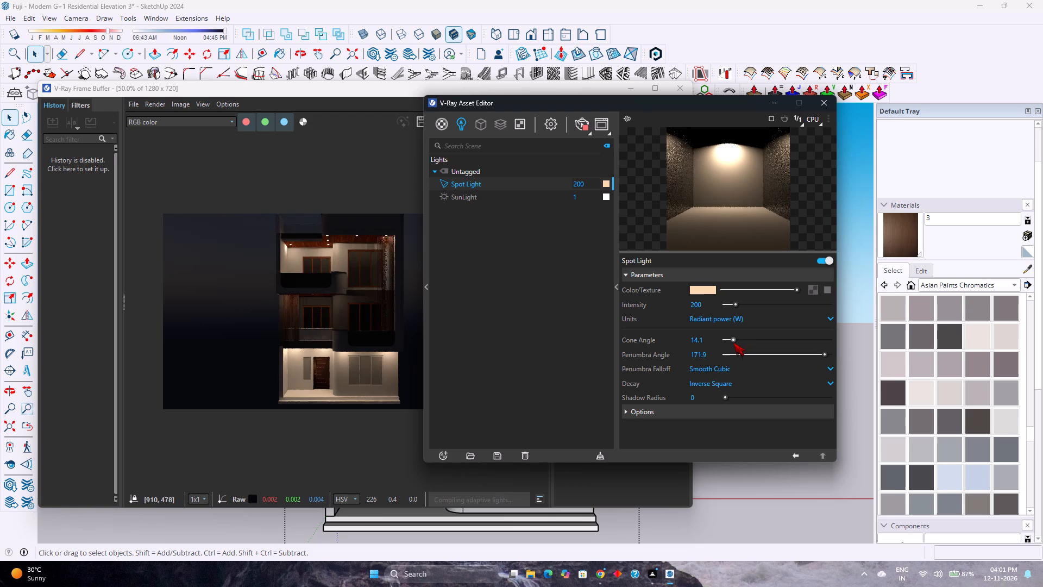
pyautogui.moveTo(733, 342); pyautogui.dragTo(705, 346)
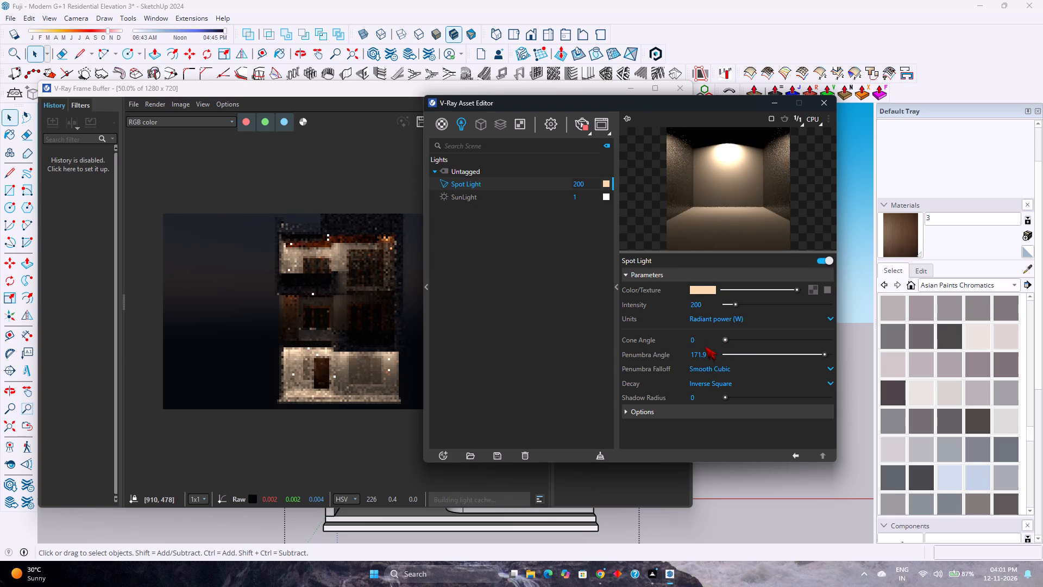
pyautogui.moveTo(705, 346); pyautogui.dragTo(838, 342)
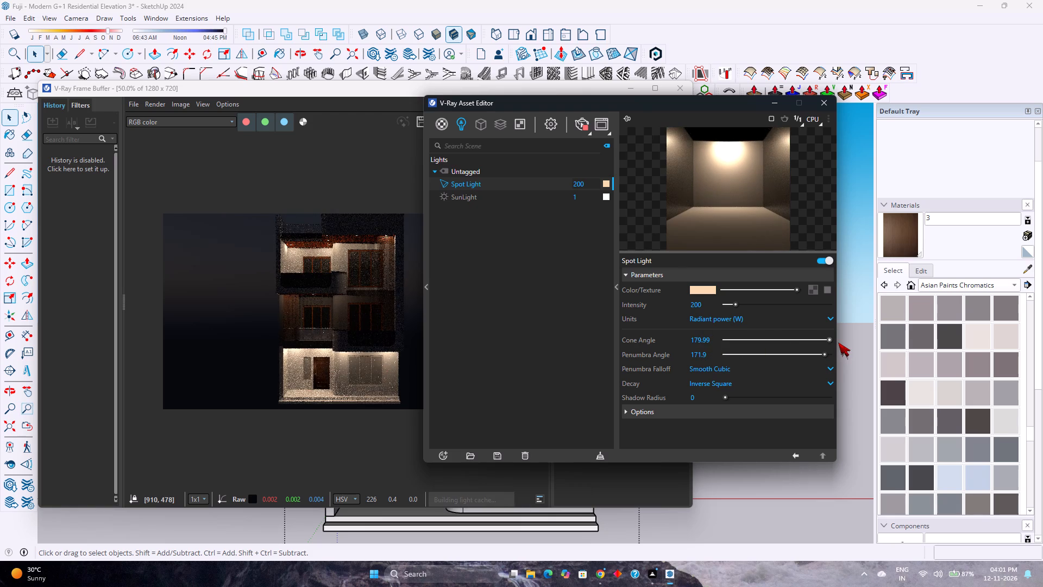
pyautogui.moveTo(838, 342); pyautogui.dragTo(750, 342)
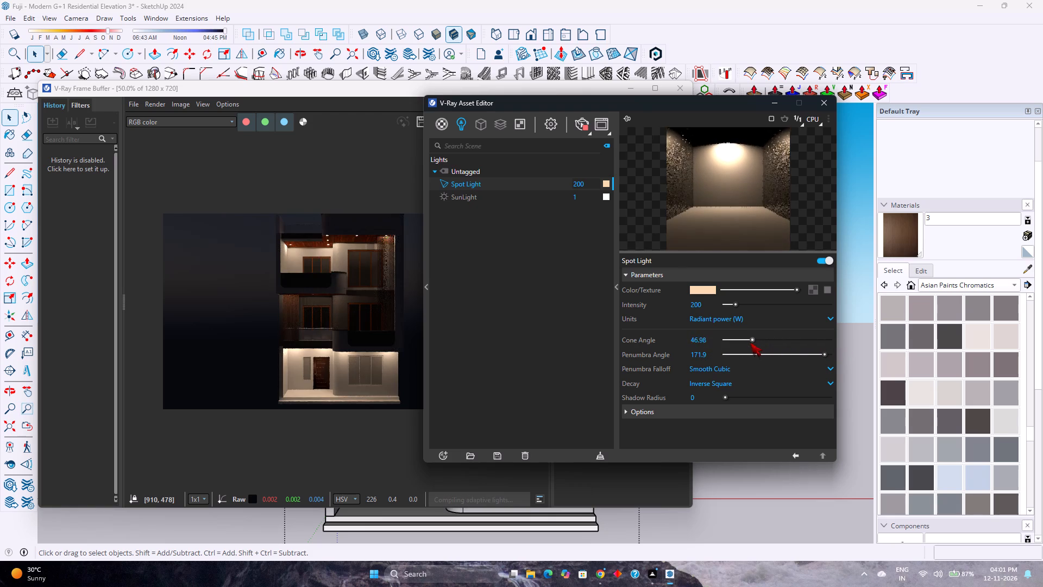
pyautogui.moveTo(750, 342); pyautogui.dragTo(733, 344)
pyautogui.moveTo(711, 344); pyautogui.dragTo(688, 343)
pyautogui.write('15')
pyautogui.press('Return')
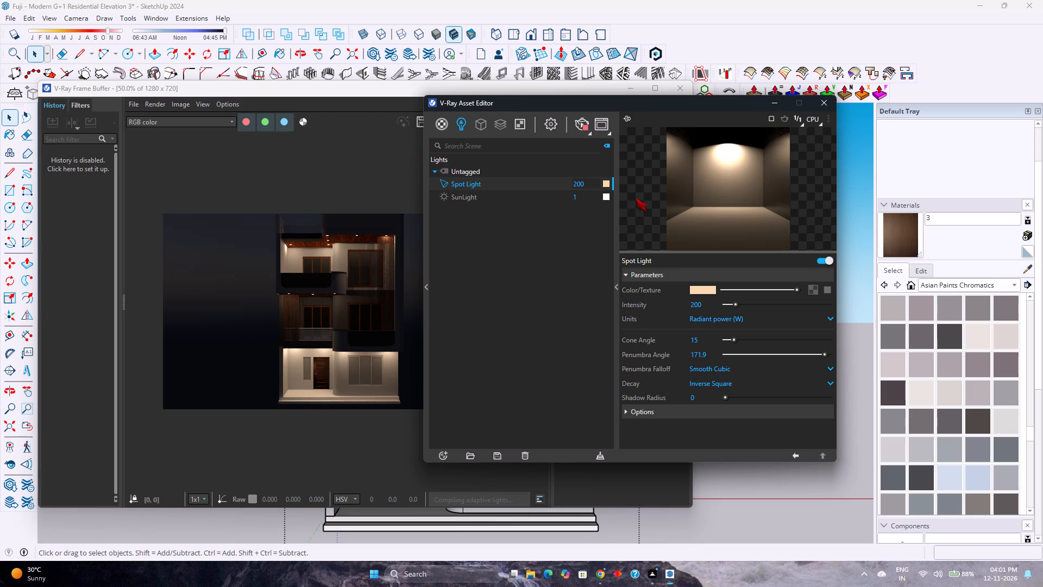
# Minimize the V-Ray Asset Editor and frame buffer to return to the model.
pyautogui.click(776, 107)
pyautogui.click(631, 87)
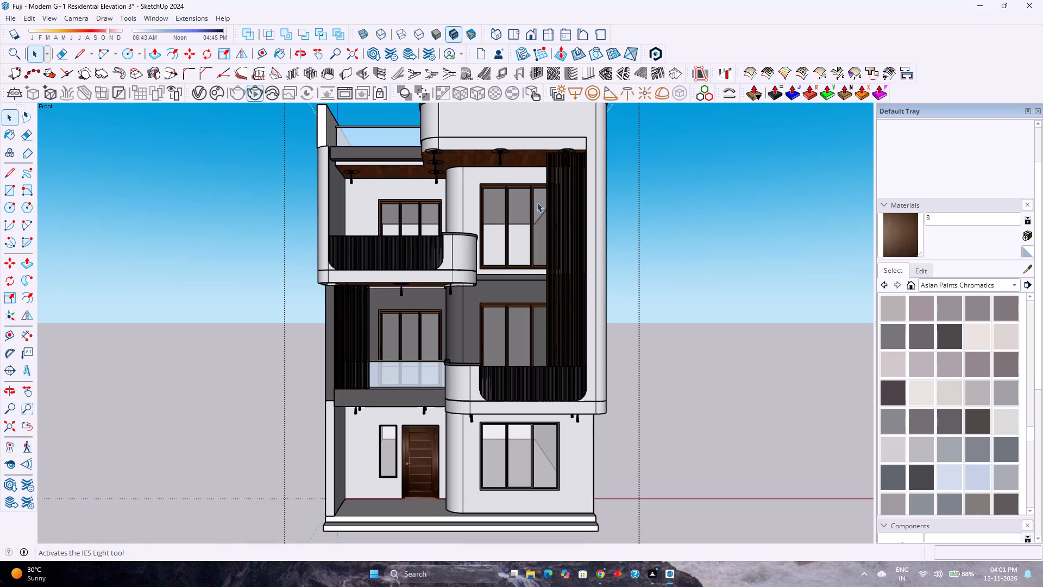
# Create a new Emissive material in the V-Ray Asset Editor's materials.
pyautogui.moveTo(348, 366); pyautogui.dragTo(354, 288, button='middle')
pyautogui.middleClick(354, 288)
pyautogui.scroll(1, 454, 201)
pyautogui.scroll(2, 455, 304)
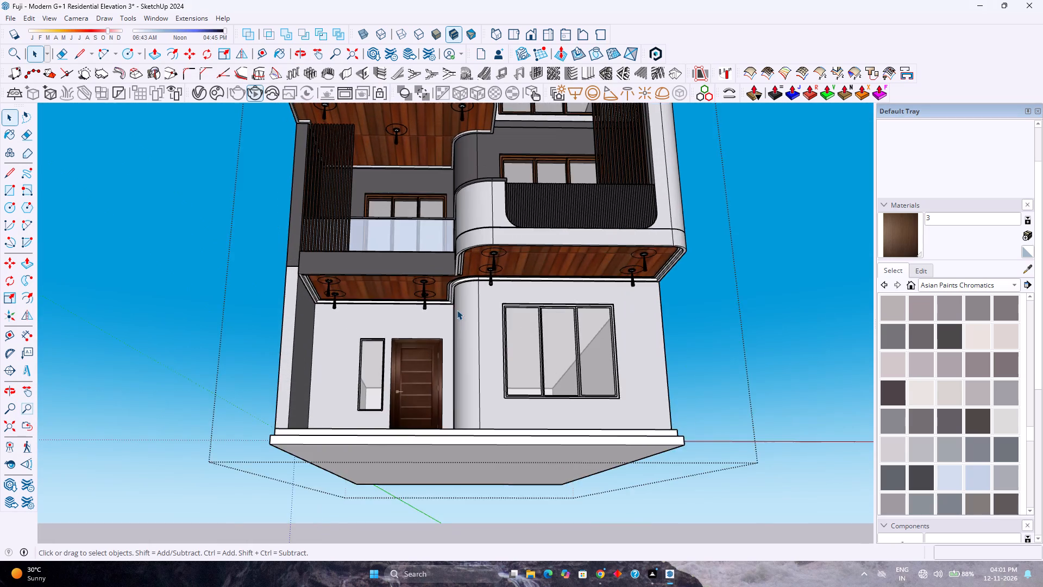
pyautogui.scroll(3, 457, 310)
pyautogui.scroll(1, 465, 252)
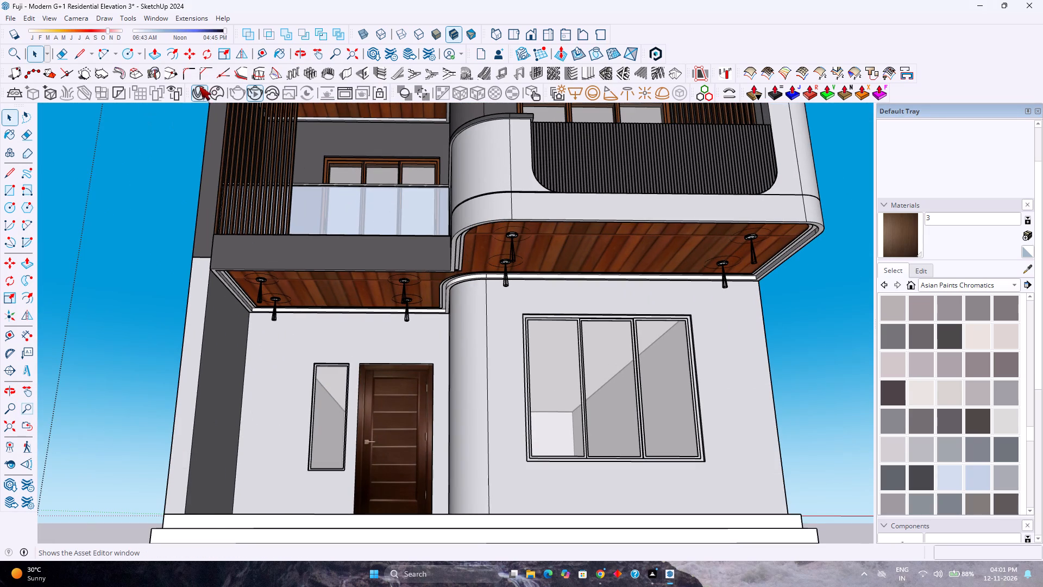
pyautogui.click(201, 86)
pyautogui.click(445, 124)
pyautogui.rightClick(444, 123)
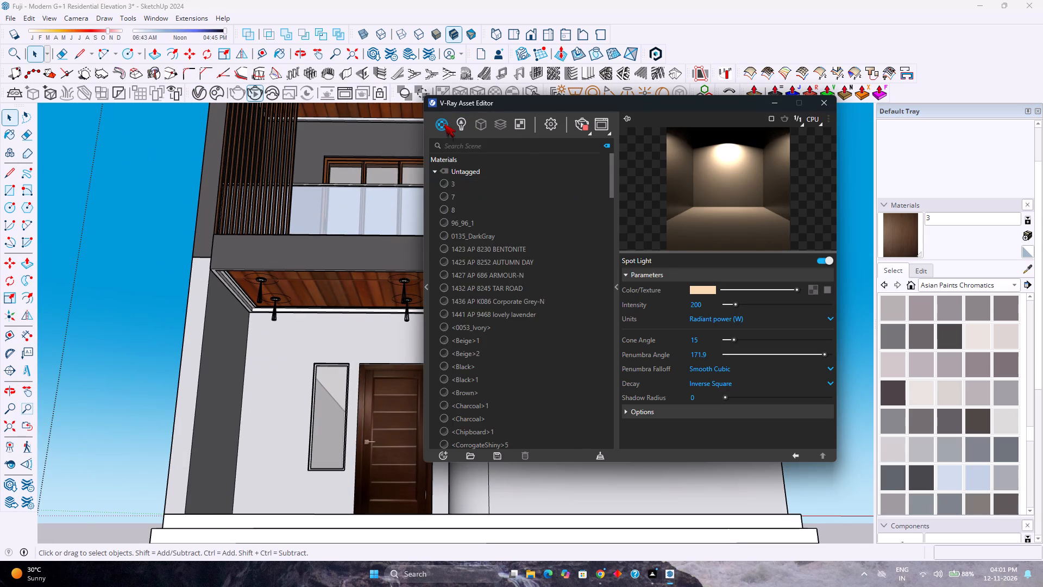
pyautogui.click(469, 159)
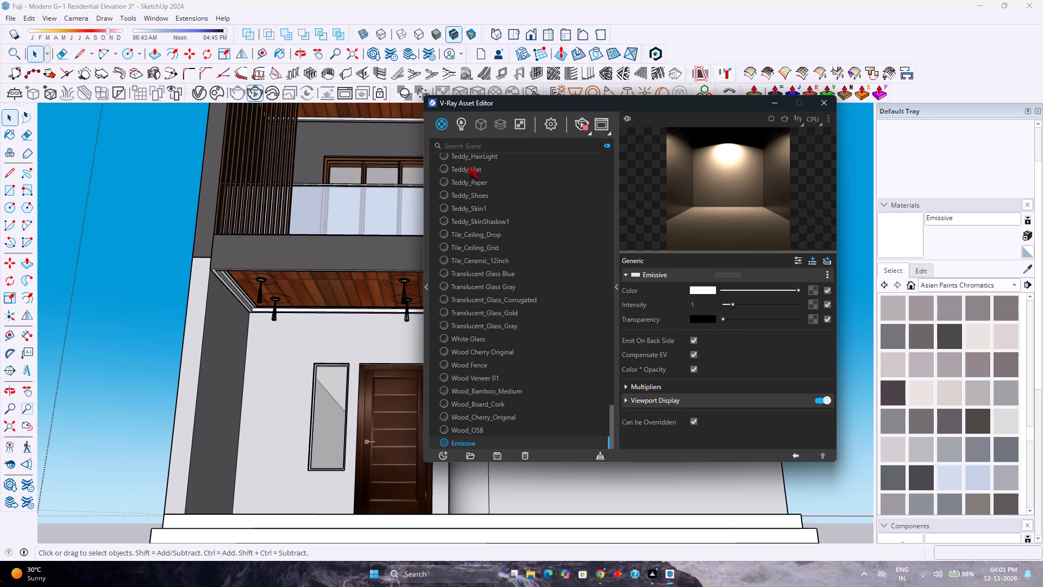
# Rename the new Emissive material as False Ceiling Light.
pyautogui.rightClick(512, 445)
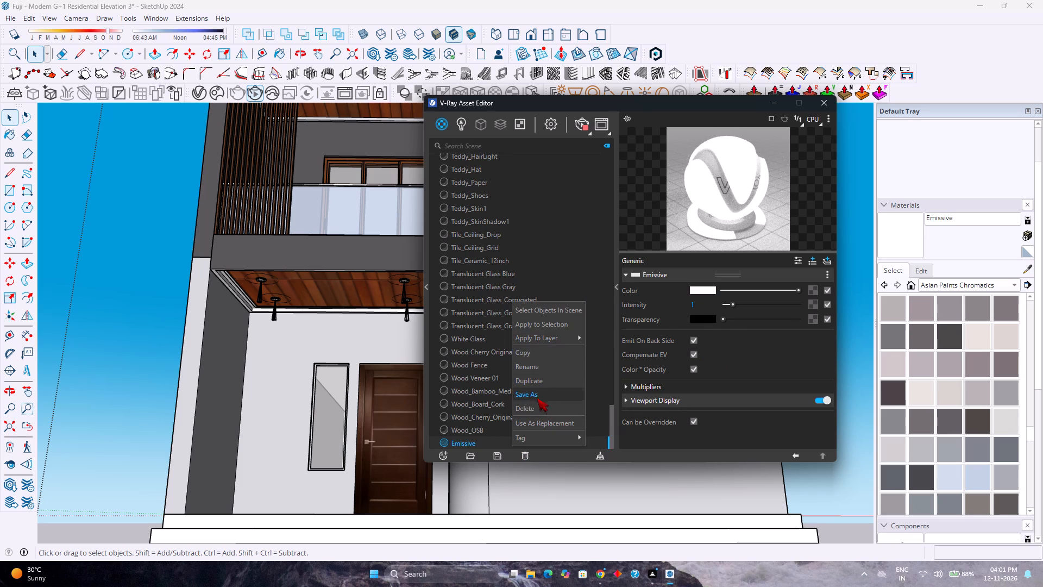
pyautogui.click(530, 367)
pyautogui.press('BackSpace')
pyautogui.press('BackSpace')
pyautogui.press('BackSpace')
pyautogui.press('BackSpace')
pyautogui.press('BackSpace')
pyautogui.press('BackSpace')
pyautogui.press('BackSpace')
pyautogui.press('BackSpace')
pyautogui.press('BackSpace')
pyautogui.press('BackSpace')
pyautogui.press('BackSpace')
pyautogui.press('BackSpace')
pyautogui.press('BackSpace')
pyautogui.press('BackSpace')
pyautogui.press('BackSpace')
pyautogui.press('BackSpace')
pyautogui.press('BackSpace')
pyautogui.press('BackSpace')
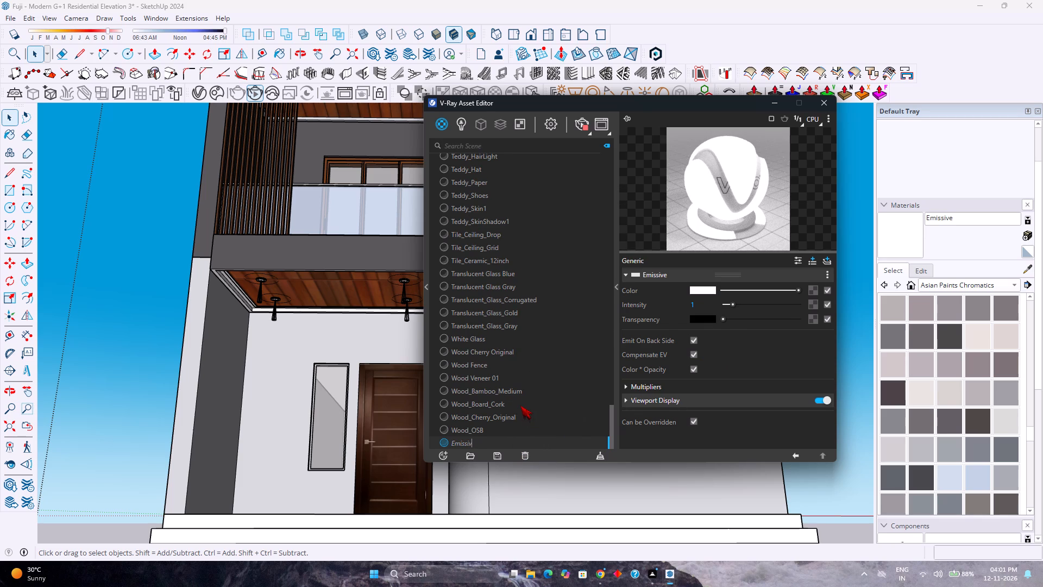
pyautogui.write('Fa')
pyautogui.write('lse Ceiling Light')
pyautogui.press('Return')
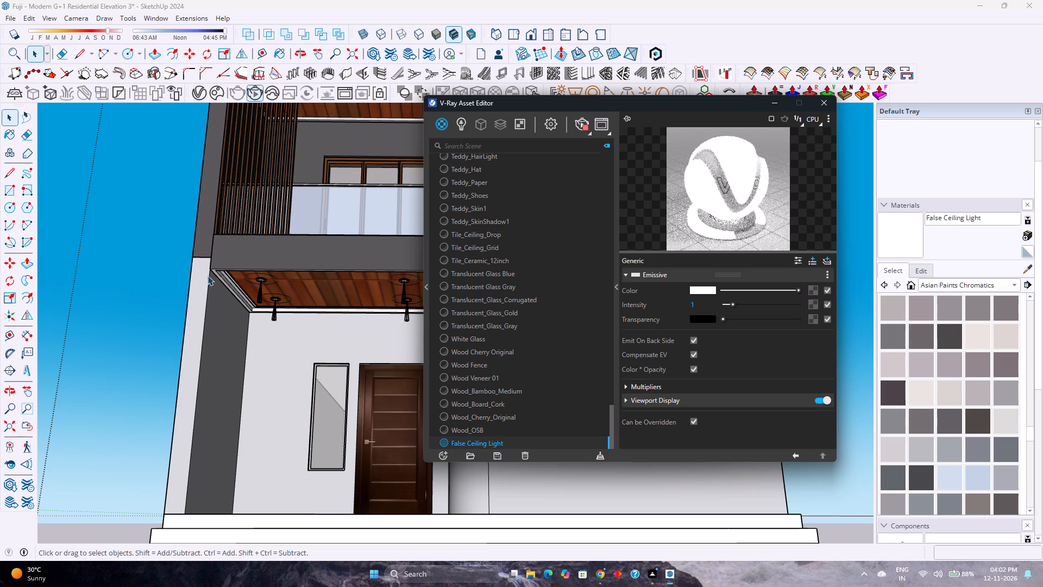
# Apply the False Ceiling Light material to the thin strip around the wood ceiling above the entrance.
pyautogui.doubleClick(242, 280)
pyautogui.scroll(7, 234, 282)
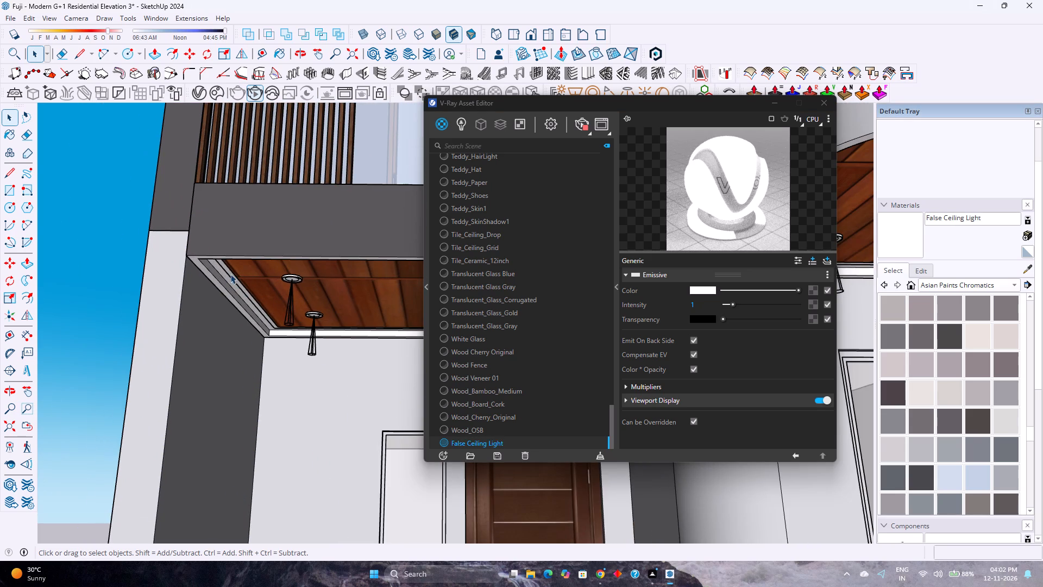
pyautogui.click(230, 274)
pyautogui.doubleClick(230, 274)
pyautogui.scroll(9, 230, 274)
pyautogui.moveTo(229, 276); pyautogui.dragTo(182, 178, button='middle')
pyautogui.scroll(4, 180, 216)
pyautogui.moveTo(181, 215); pyautogui.dragTo(71, 218, button='middle')
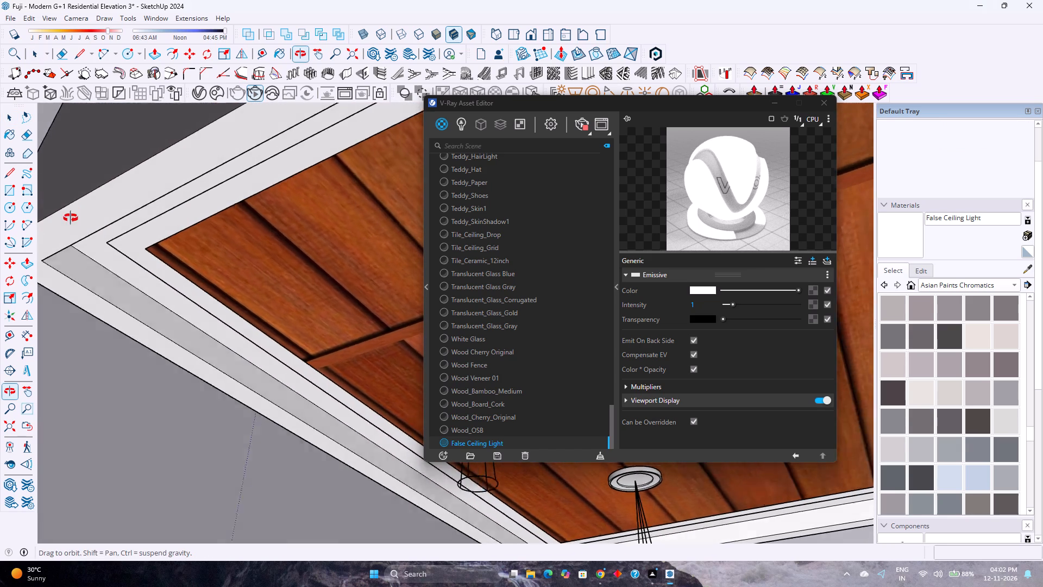
pyautogui.moveTo(71, 218); pyautogui.dragTo(64, 220, button='middle')
pyautogui.middleClick(64, 220)
pyautogui.scroll(1, 129, 252)
pyautogui.moveTo(129, 252); pyautogui.dragTo(124, 173, button='middle')
pyautogui.click(183, 214)
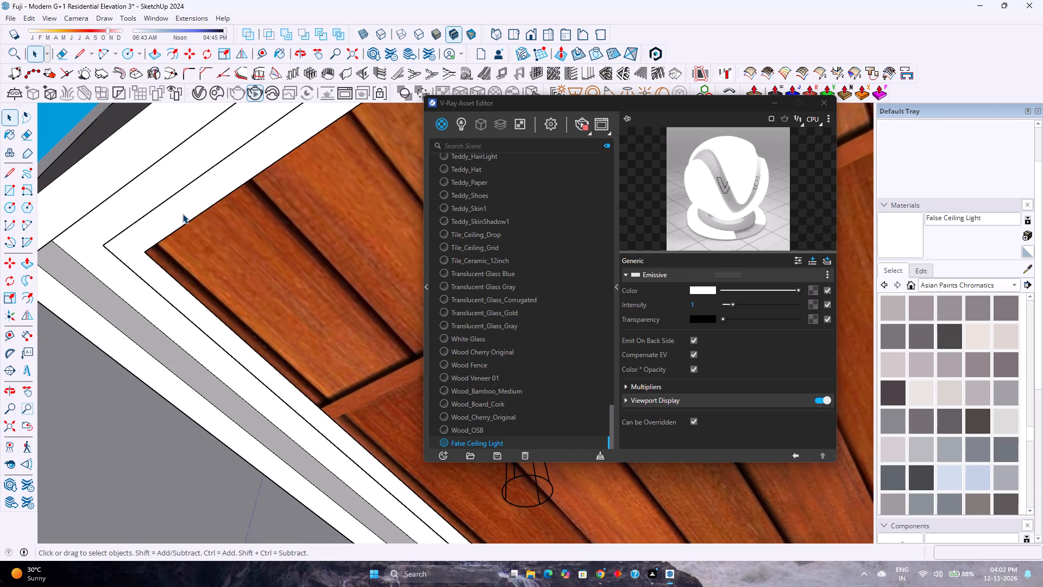
pyautogui.scroll(-10, 289, 284)
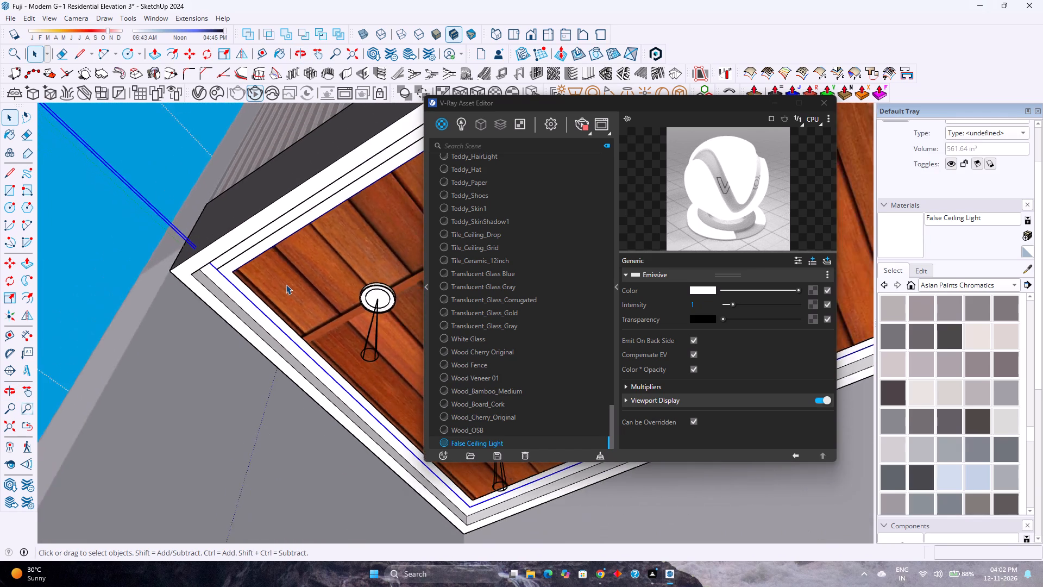
pyautogui.scroll(-9, 286, 284)
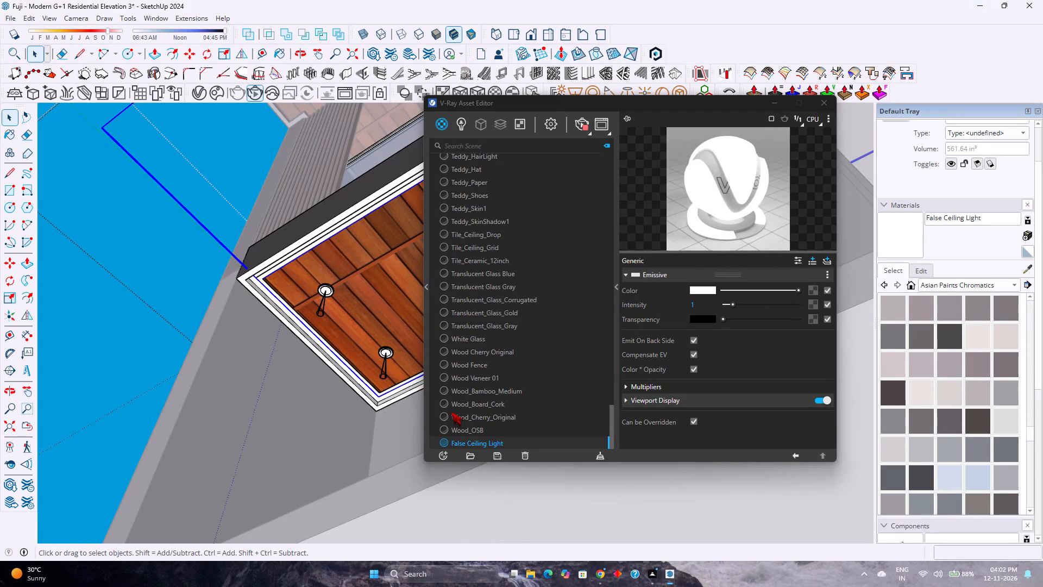
pyautogui.rightClick(463, 440)
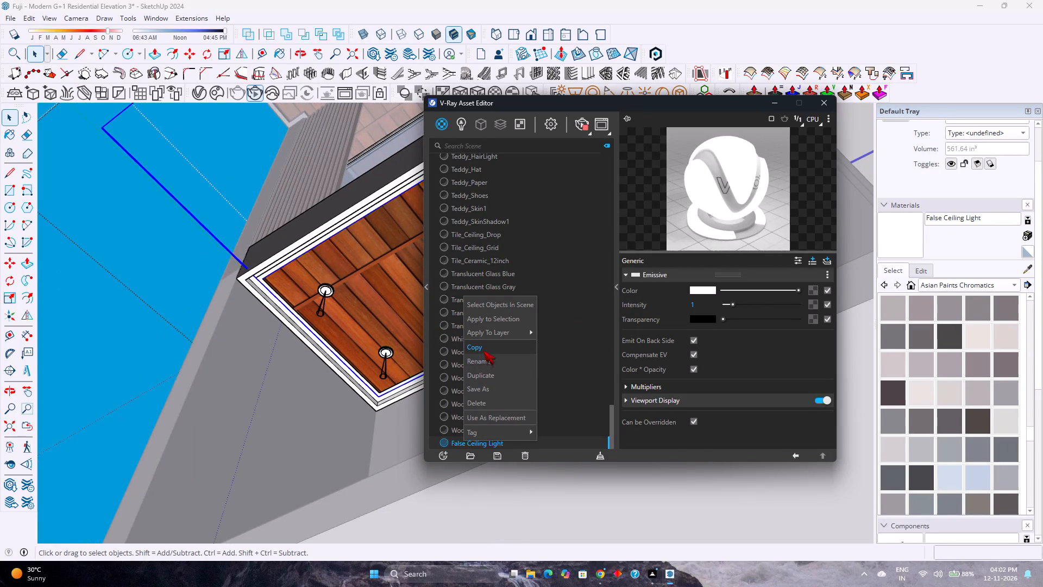
pyautogui.click(494, 322)
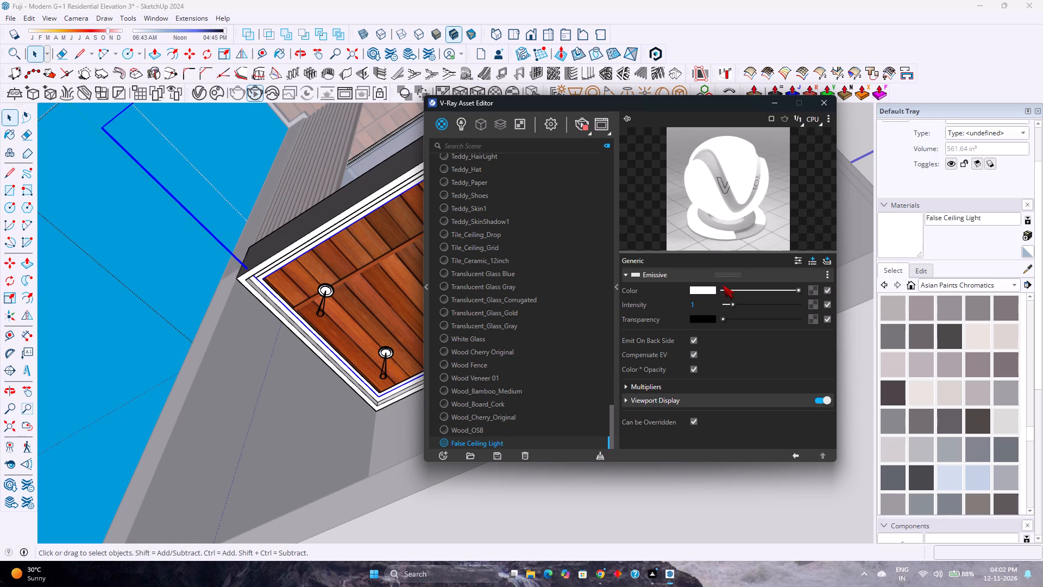
# Set the False Ceiling Light's emissive color to a warm yellow-orange with RGB 0.984, 0.835, 0.514.
pyautogui.click(705, 291)
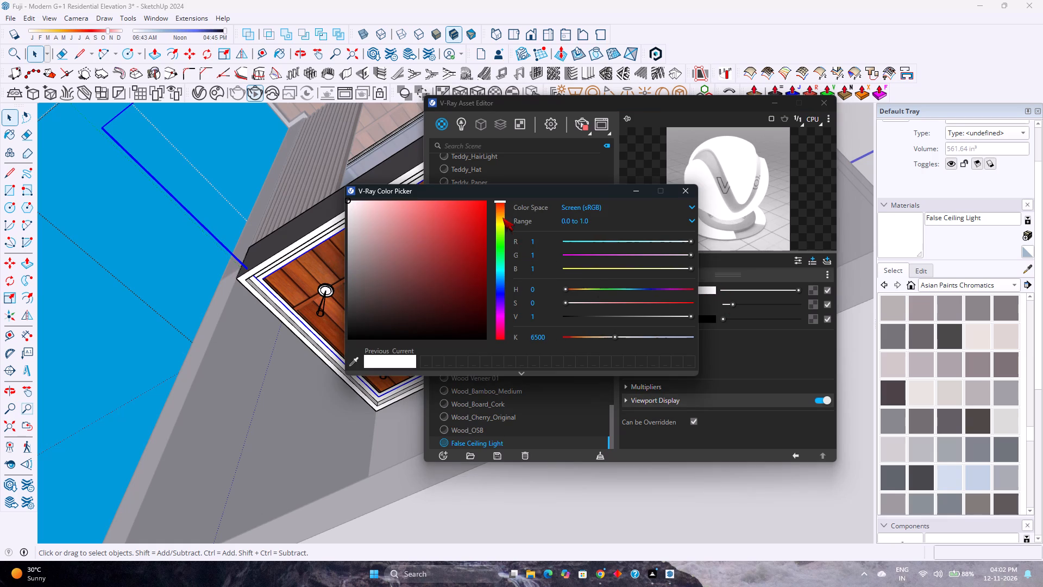
pyautogui.click(501, 214)
pyautogui.click(503, 213)
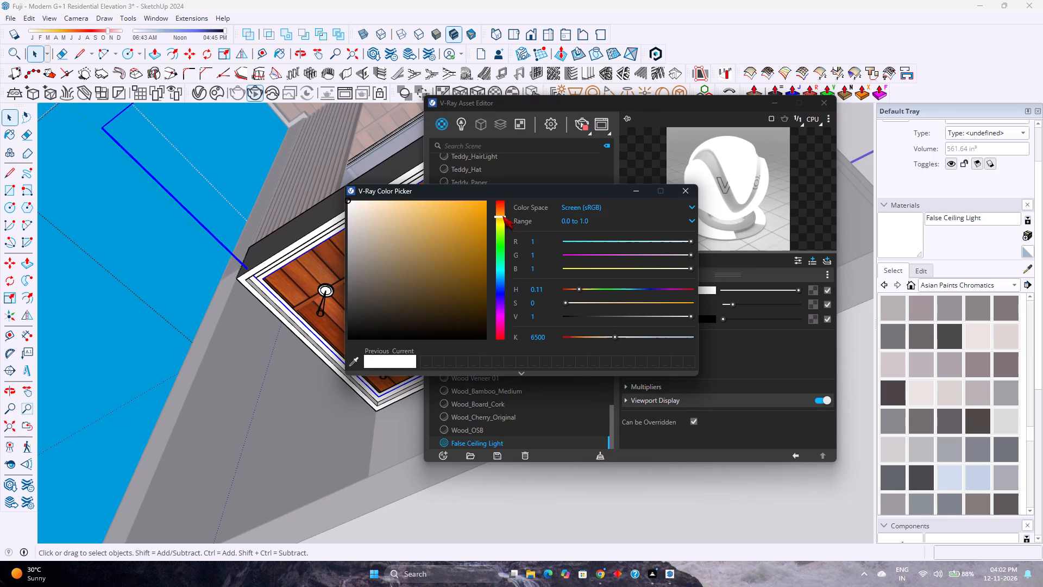
pyautogui.click(426, 205)
pyautogui.click(426, 205)
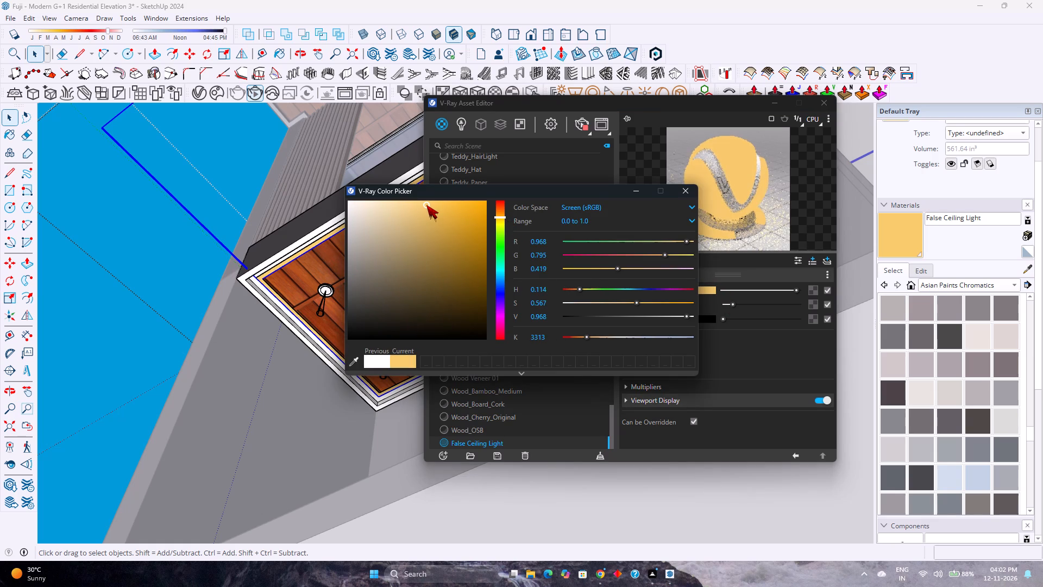
pyautogui.moveTo(429, 204); pyautogui.dragTo(412, 203)
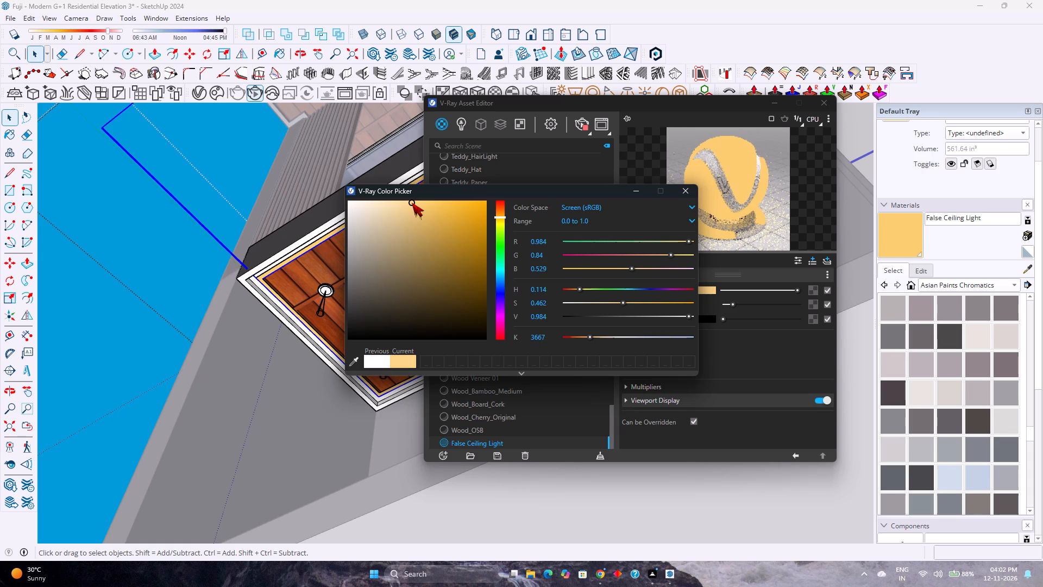
pyautogui.moveTo(412, 203); pyautogui.dragTo(414, 203)
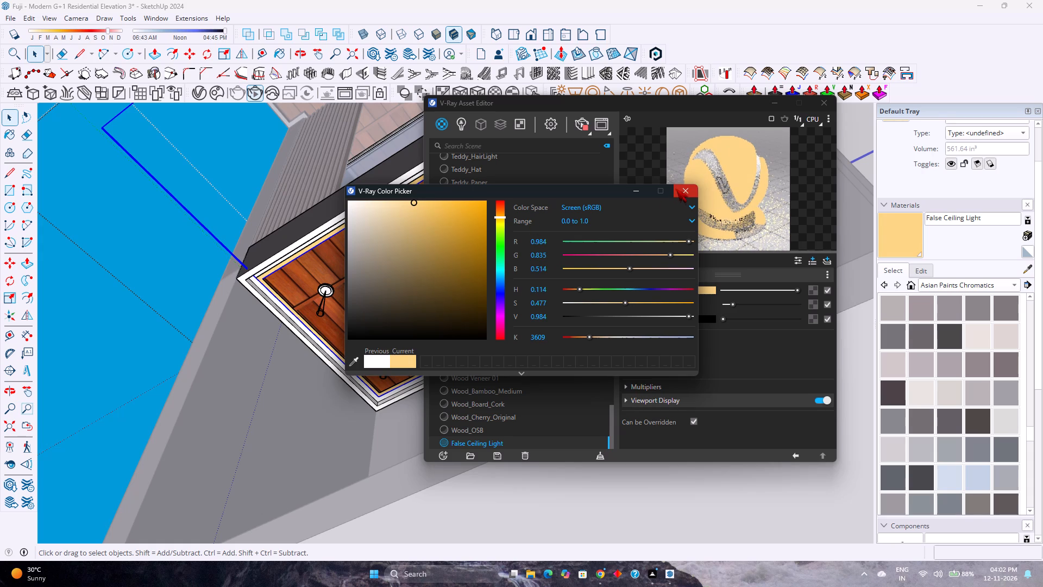
pyautogui.click(678, 188)
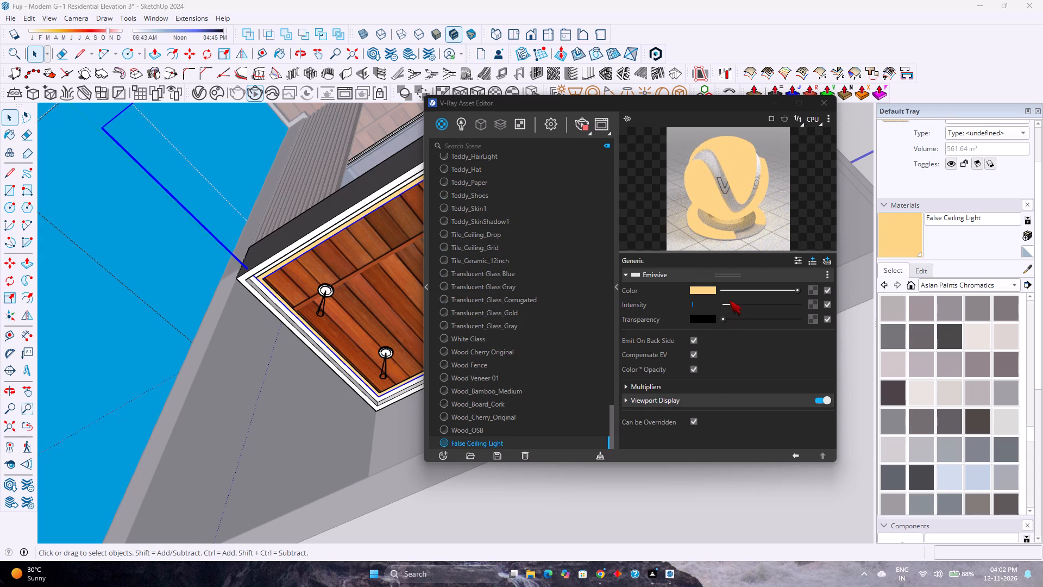
# Set the False Ceiling Light's emissive intensity to 3 and minimize the V-Ray Asset Editor.
pyautogui.moveTo(735, 304); pyautogui.dragTo(745, 307)
pyautogui.moveTo(707, 308); pyautogui.dragTo(684, 308)
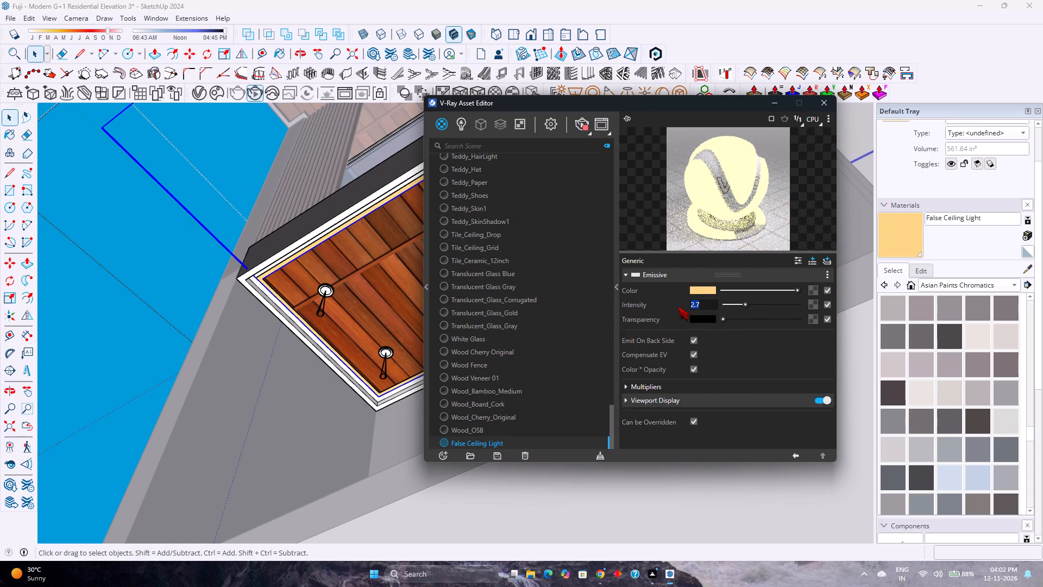
pyautogui.press('3')
pyautogui.press('Return')
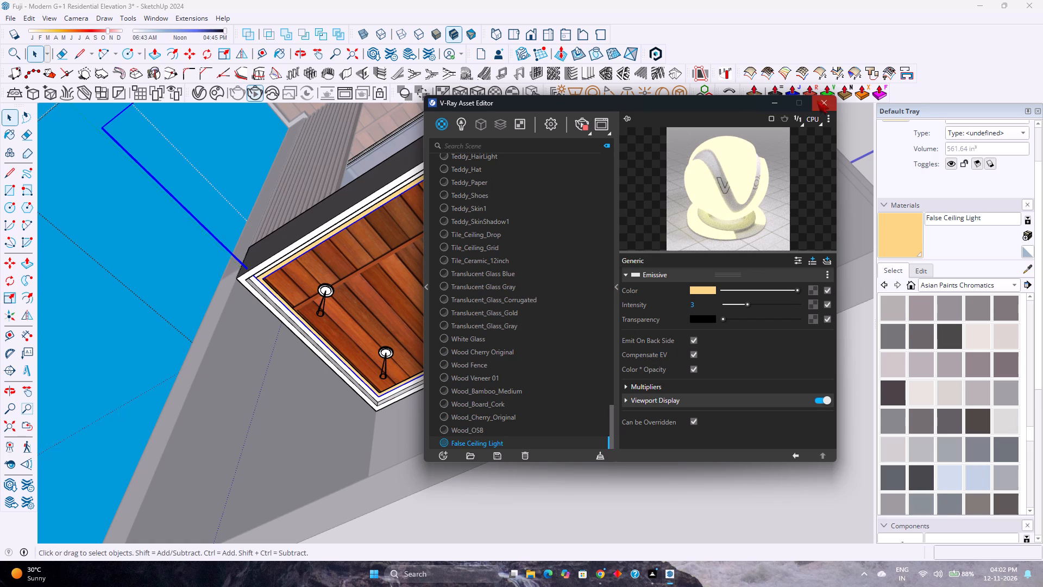
pyautogui.click(777, 102)
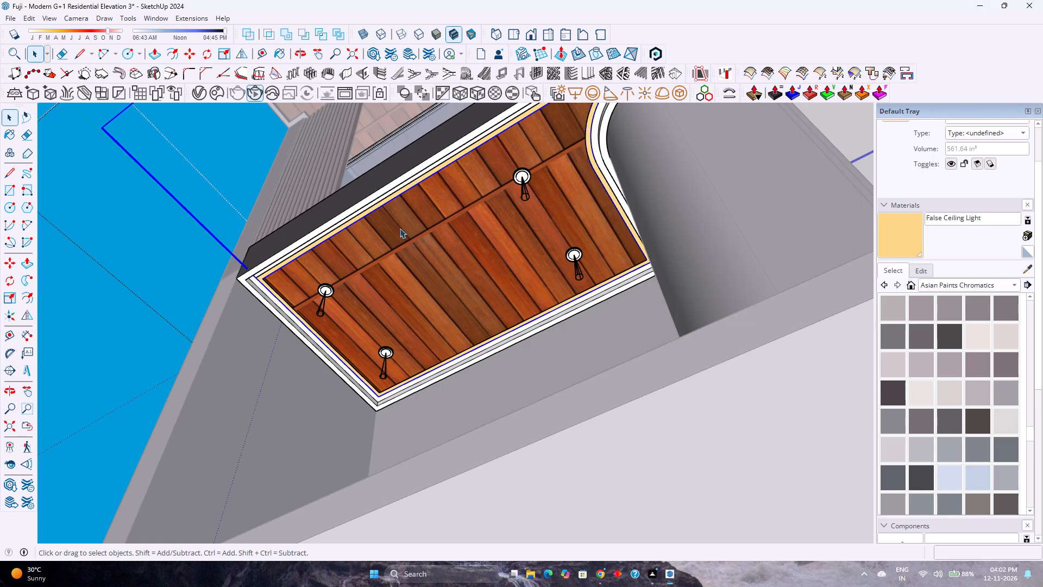
# Offset the outline of the wood ceiling face above the glass-railed balcony inward by 2 inches.
pyautogui.scroll(-3, 398, 246)
pyautogui.moveTo(393, 248); pyautogui.dragTo(447, 404, button='middle')
pyautogui.scroll(-4, 433, 361)
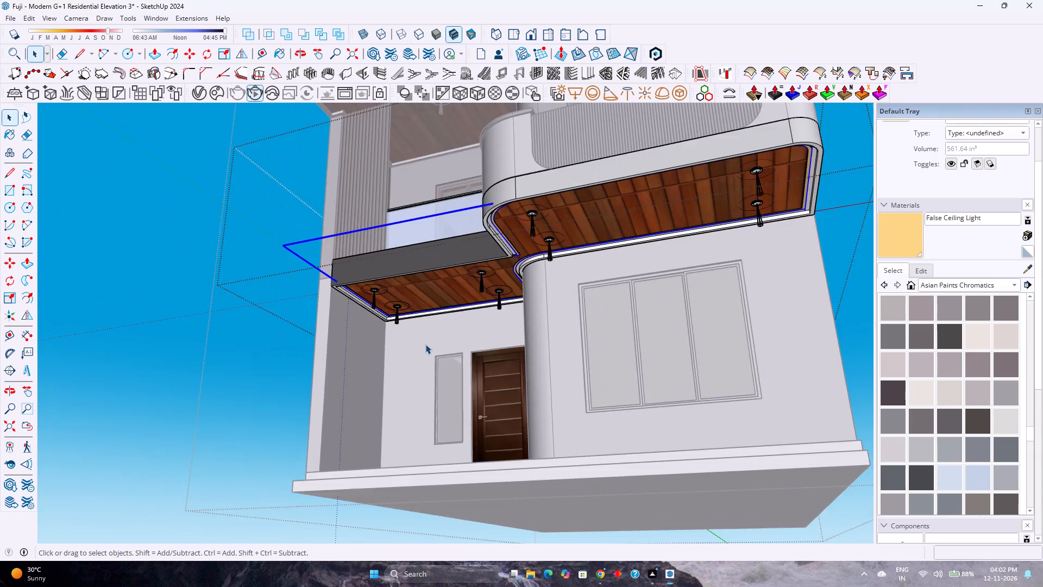
pyautogui.scroll(-6, 425, 344)
pyautogui.click(743, 257)
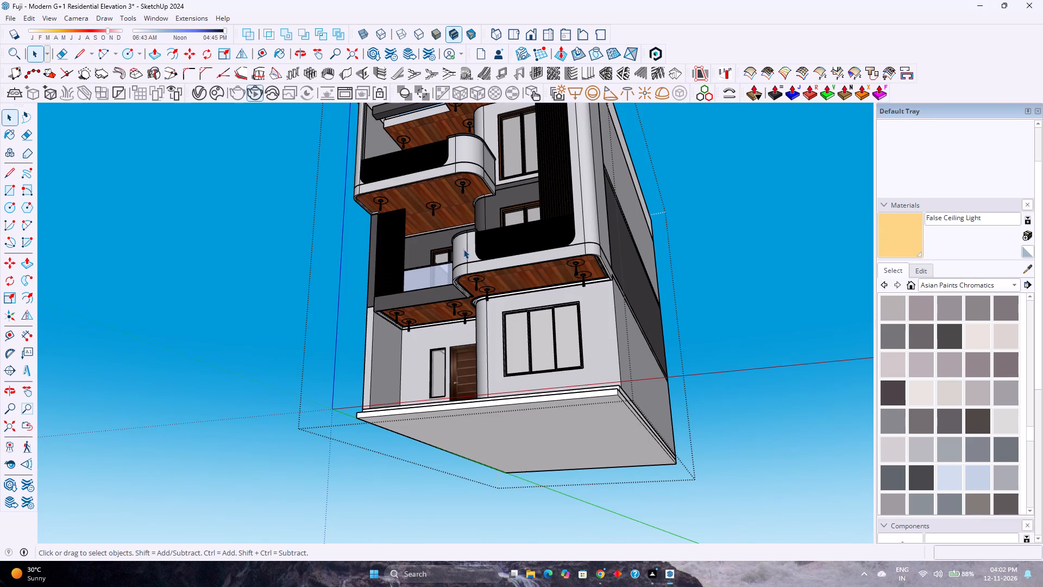
pyautogui.scroll(-5, 463, 248)
pyautogui.scroll(5, 398, 179)
pyautogui.scroll(1, 464, 207)
pyautogui.moveTo(473, 211); pyautogui.dragTo(505, 308, button='middle')
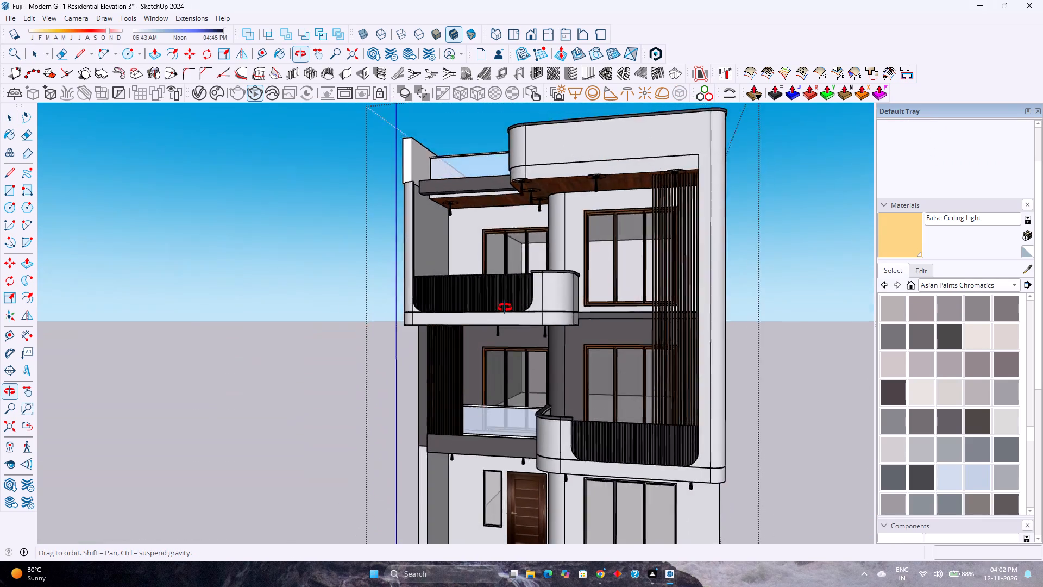
pyautogui.moveTo(505, 308); pyautogui.dragTo(551, 235, button='middle')
pyautogui.scroll(6, 543, 294)
pyautogui.moveTo(539, 284); pyautogui.dragTo(467, 263, button='middle')
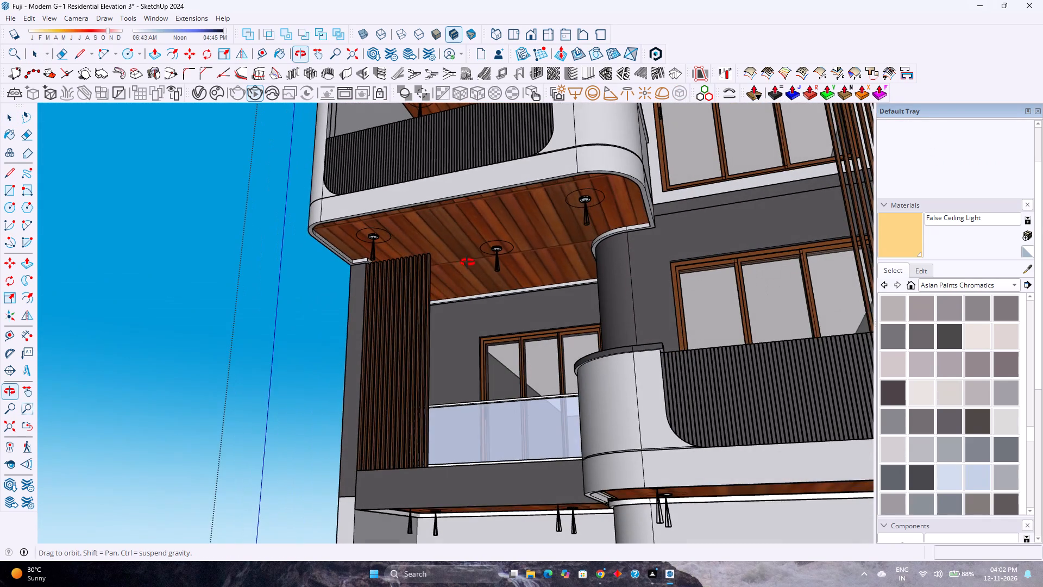
pyautogui.moveTo(467, 263); pyautogui.dragTo(464, 261, button='middle')
pyautogui.middleClick(463, 261)
pyautogui.doubleClick(468, 278)
pyautogui.scroll(8, 468, 278)
pyautogui.moveTo(481, 290); pyautogui.dragTo(458, 281, button='middle')
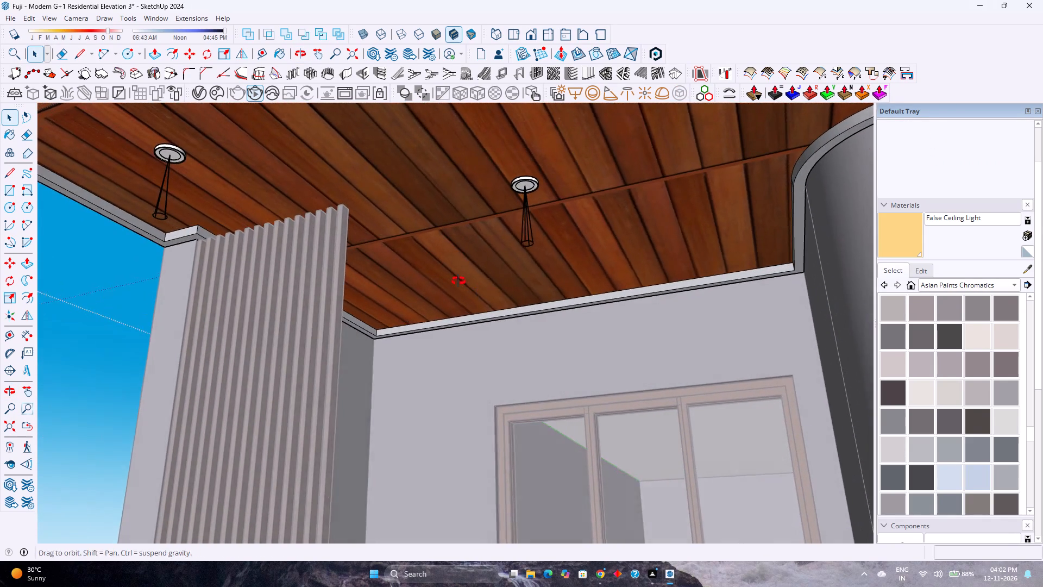
pyautogui.moveTo(458, 281); pyautogui.dragTo(455, 280, button='middle')
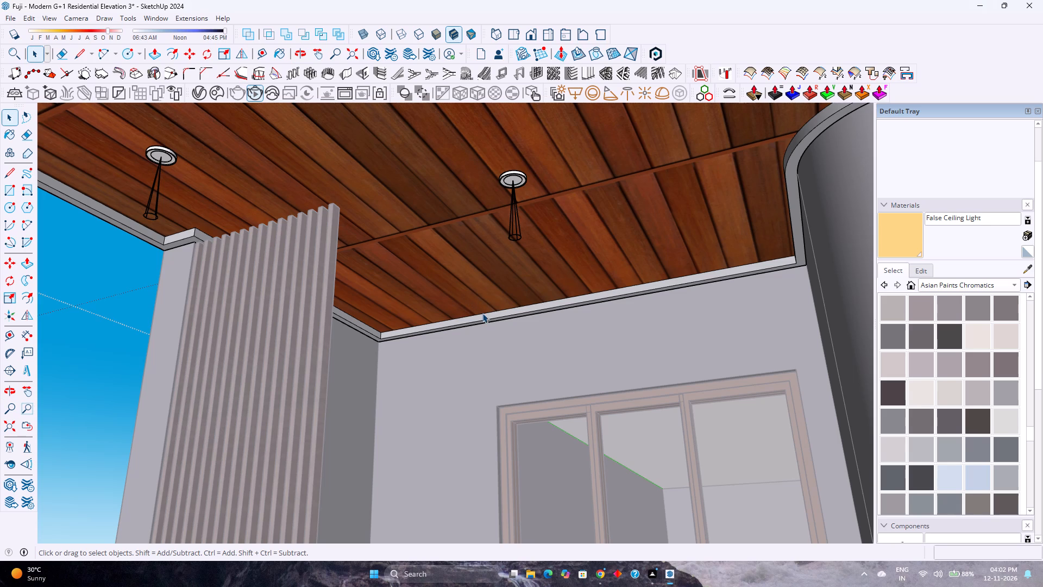
pyautogui.click(482, 313)
pyautogui.scroll(-4, 485, 313)
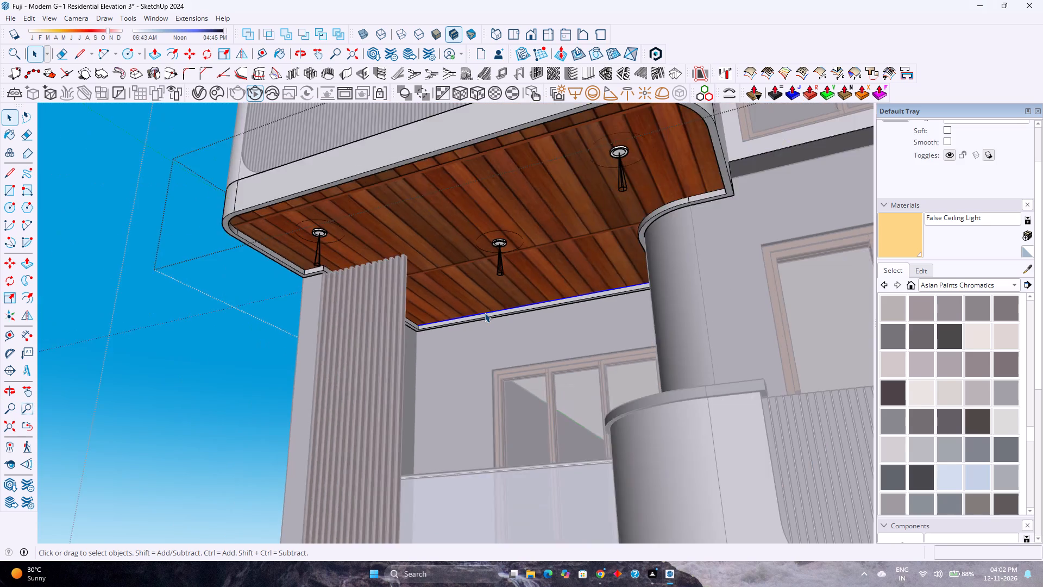
pyautogui.scroll(-3, 485, 313)
pyautogui.moveTo(485, 313); pyautogui.dragTo(591, 209, button='middle')
pyautogui.scroll(-3, 591, 209)
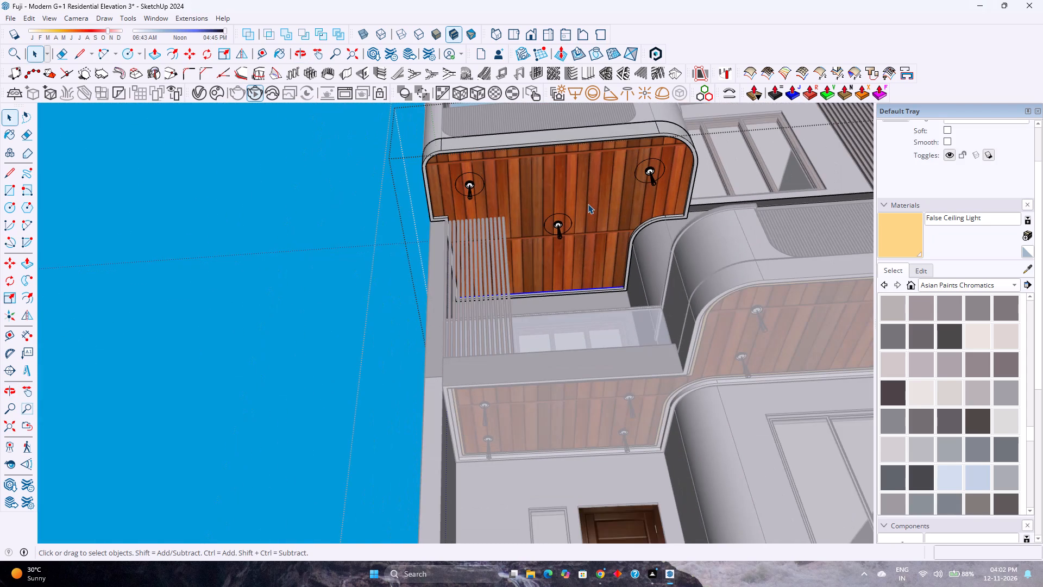
pyautogui.click(588, 196)
pyautogui.scroll(4, 588, 196)
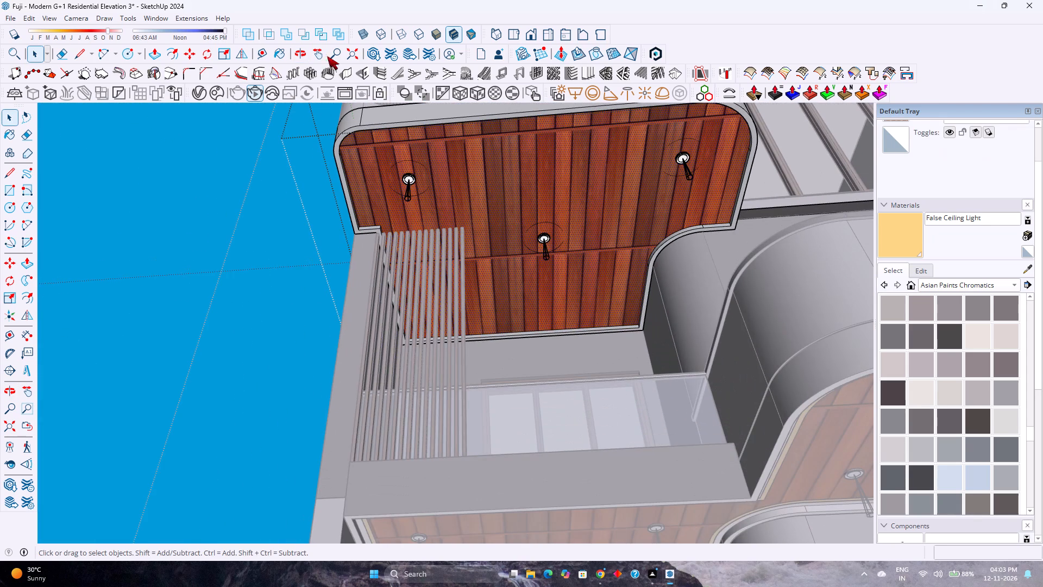
pyautogui.click(169, 59)
pyautogui.click(329, 207)
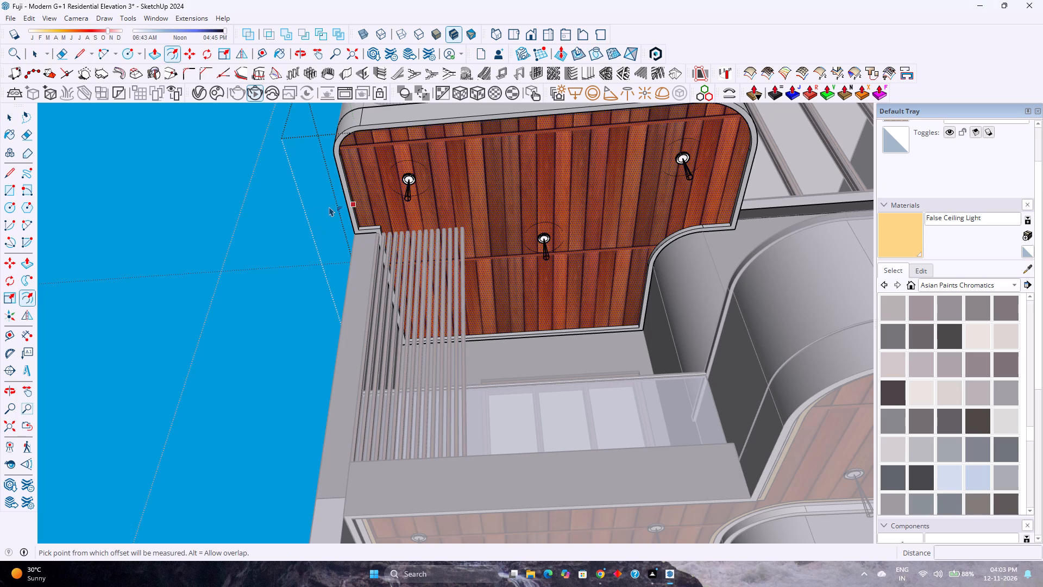
pyautogui.hotkey('ctrl', 'z')
pyautogui.click(363, 201)
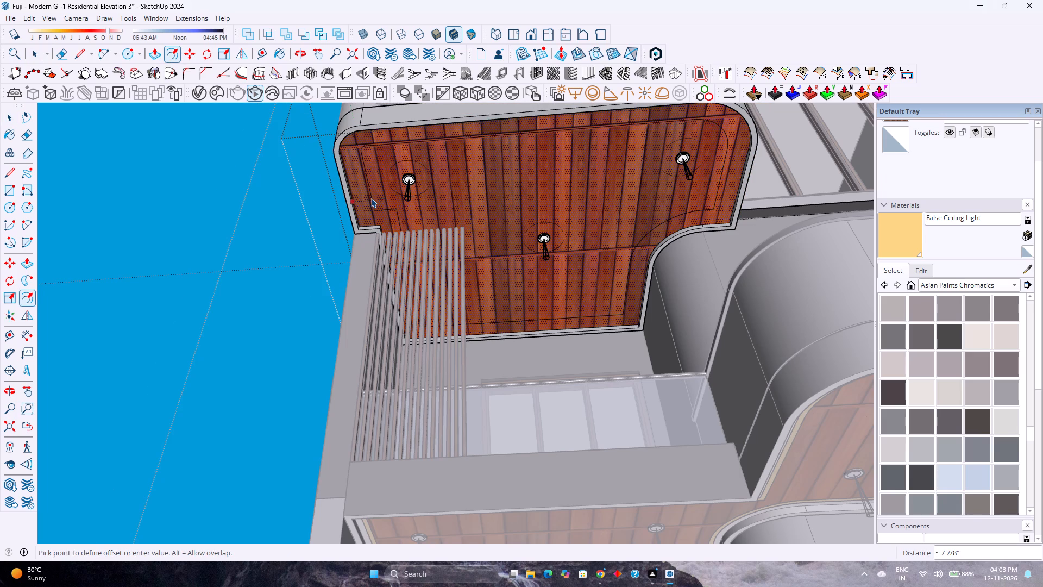
pyautogui.press('2')
pyautogui.press('Return')
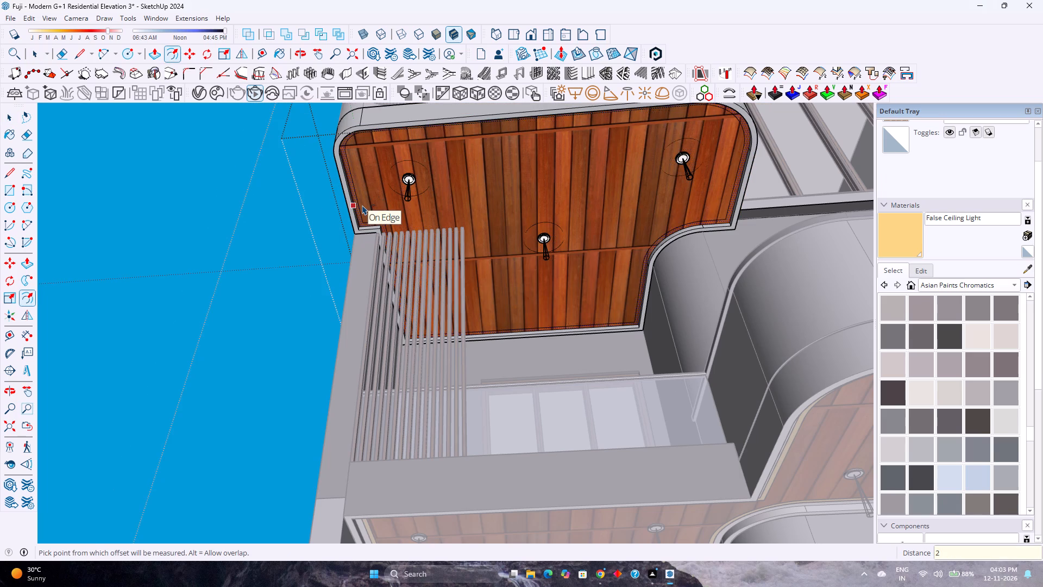
# Offset the outline of the same wood ceiling face inward by 4 inches to form a narrow strip.
pyautogui.click(363, 205)
pyautogui.press('4')
pyautogui.press('Return')
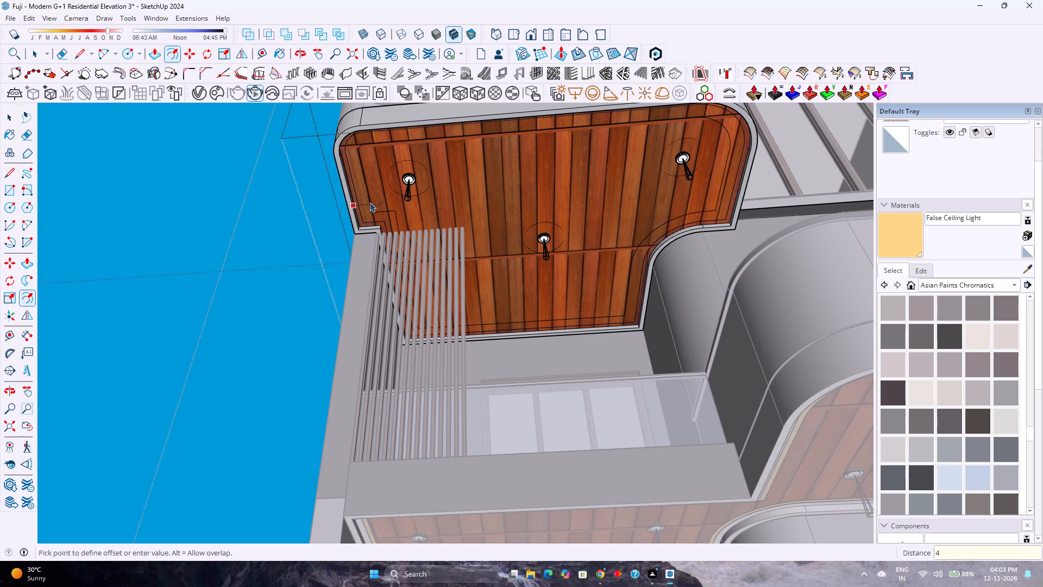
# Copy the narrow ceiling strip 14' along the red axis, clear of the building.
pyautogui.scroll(3, 362, 208)
pyautogui.press('space')
pyautogui.scroll(2, 361, 211)
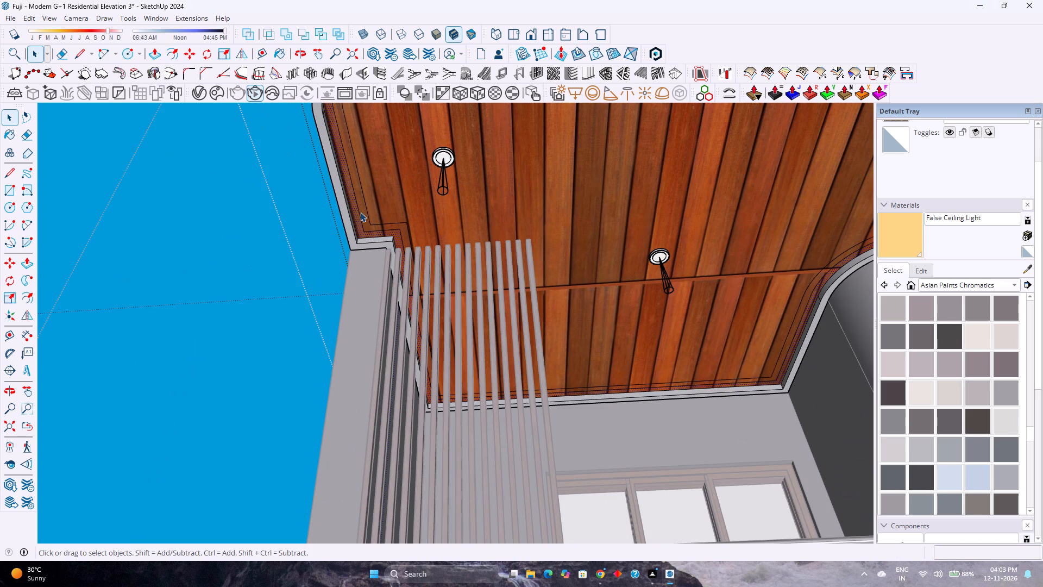
pyautogui.click(361, 205)
pyautogui.press('m')
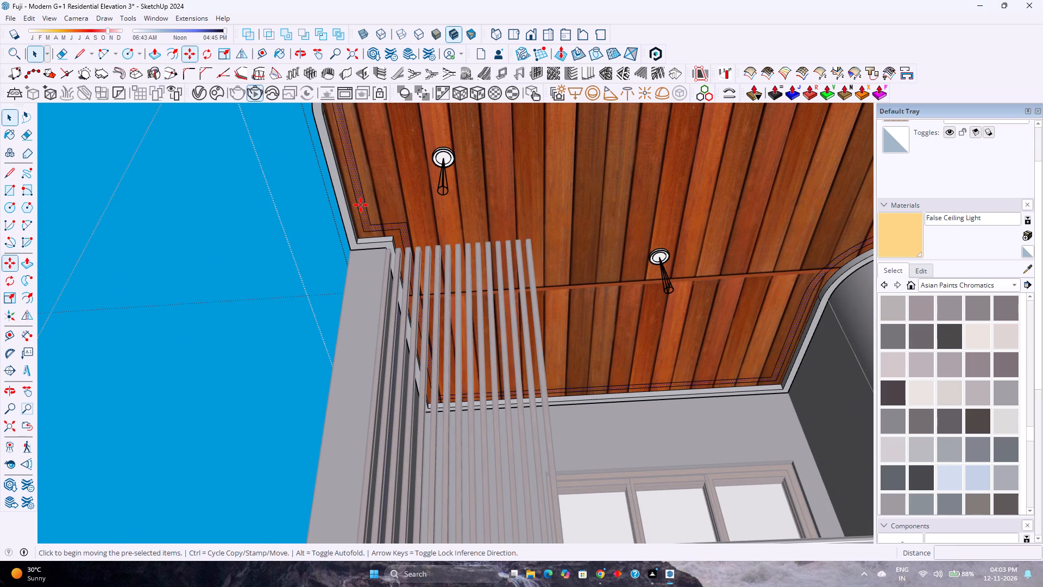
pyautogui.click(361, 205)
pyautogui.scroll(-4, 178, 221)
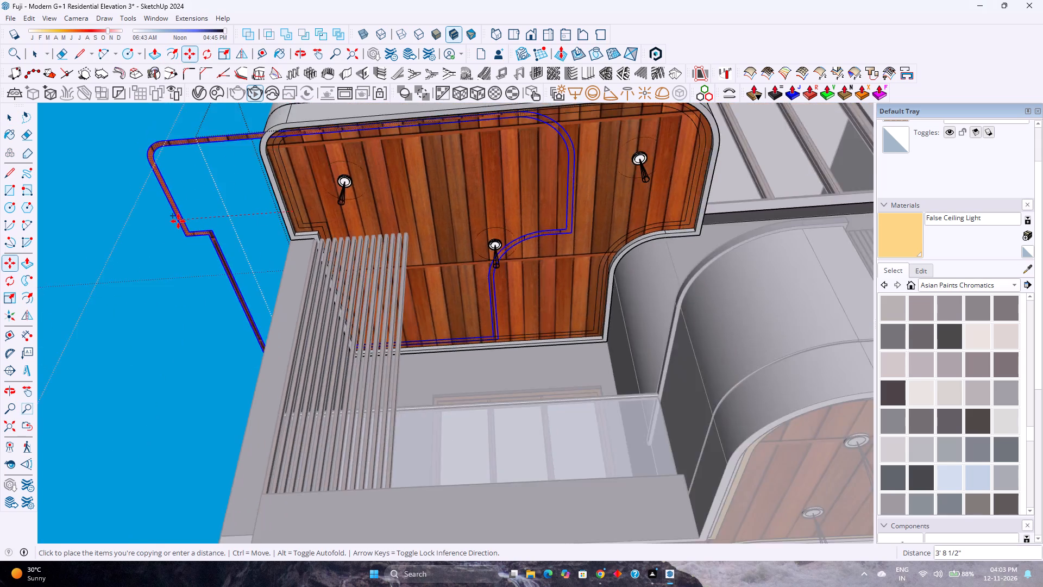
pyautogui.scroll(-4, 178, 221)
pyautogui.keyDown('shift'); pyautogui.moveTo(178, 222); pyautogui.dragTo(433, 249, button='middle'); pyautogui.keyUp('shift')
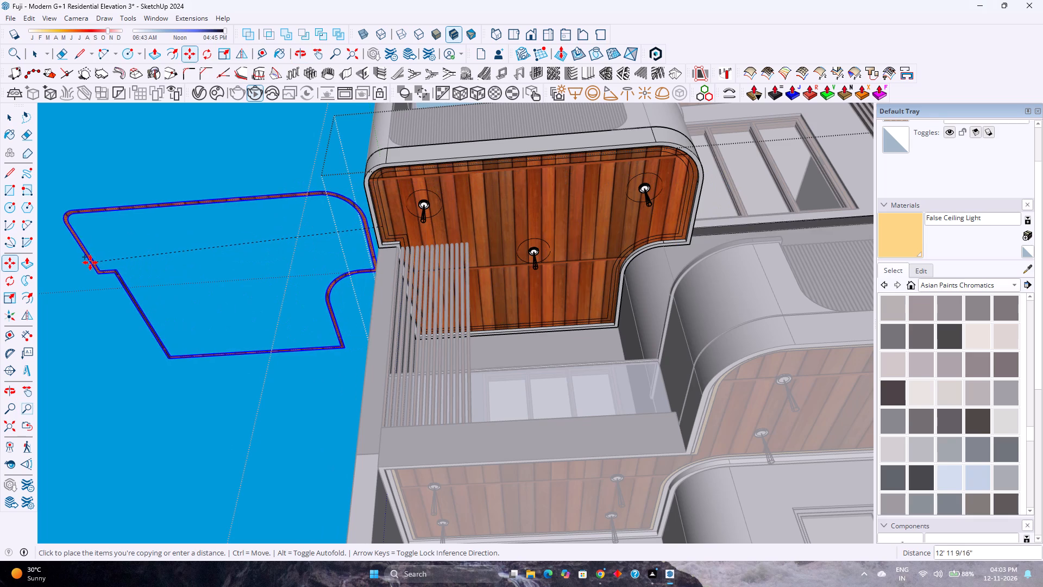
pyautogui.press('Right')
pyautogui.write("14'")
pyautogui.press('Return')
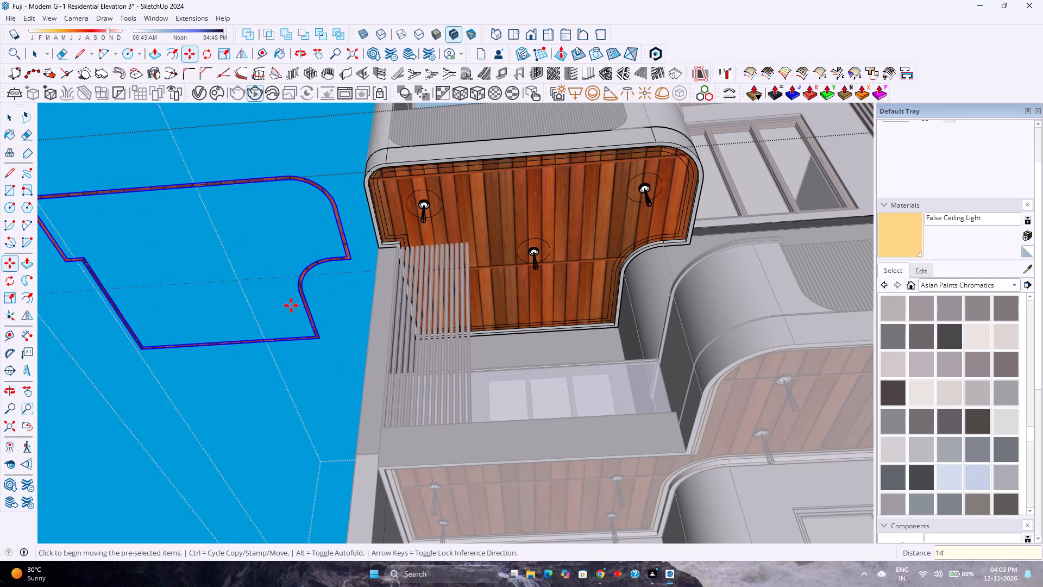
# Make the narrow ceiling strip copied beside the building into a group.
pyautogui.scroll(6, 298, 292)
pyautogui.rightClick(315, 249)
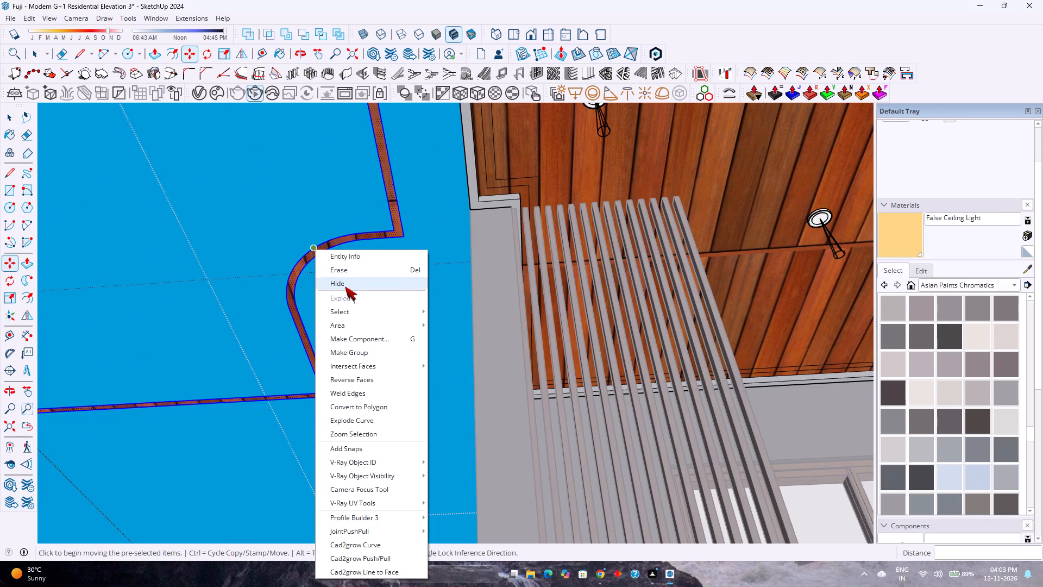
pyautogui.click(370, 354)
pyautogui.press('space')
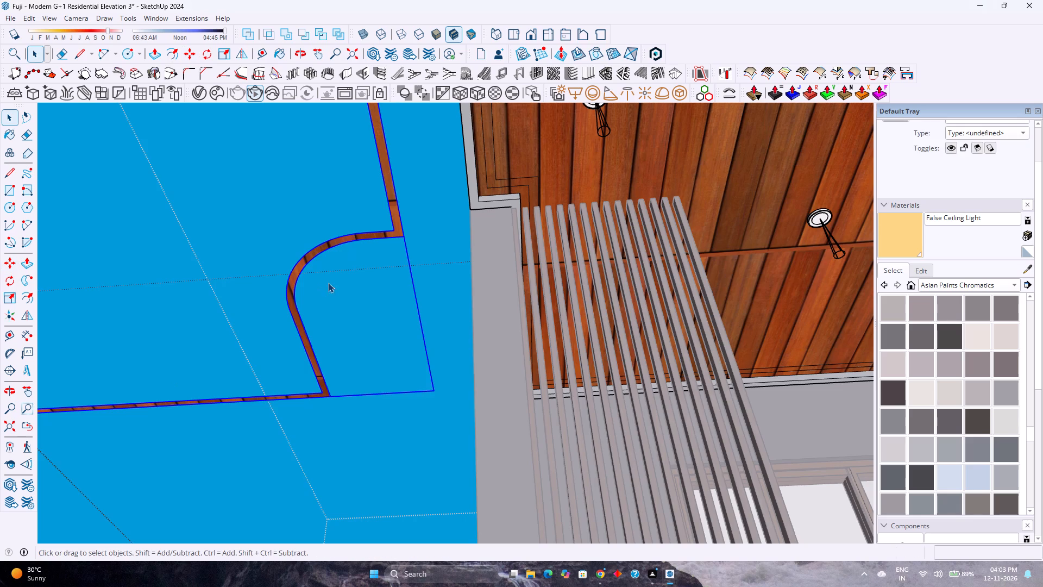
# Replace the wood paint on the face inside the copied strip group with the default material.
pyautogui.scroll(2, 321, 259)
pyautogui.doubleClick(321, 245)
pyautogui.scroll(2, 321, 245)
pyautogui.click(321, 245)
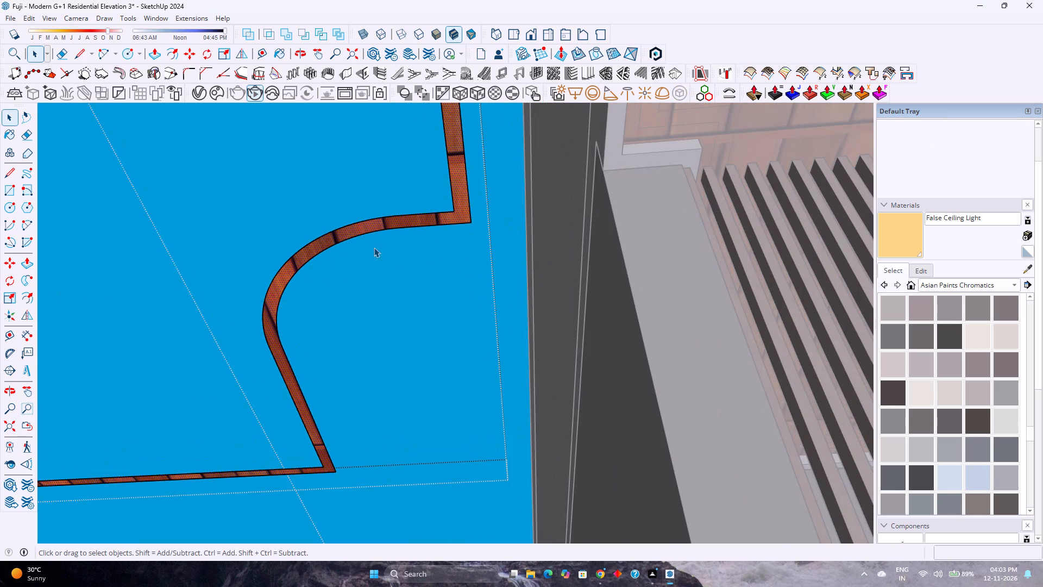
pyautogui.scroll(4, 898, 177)
pyautogui.click(898, 172)
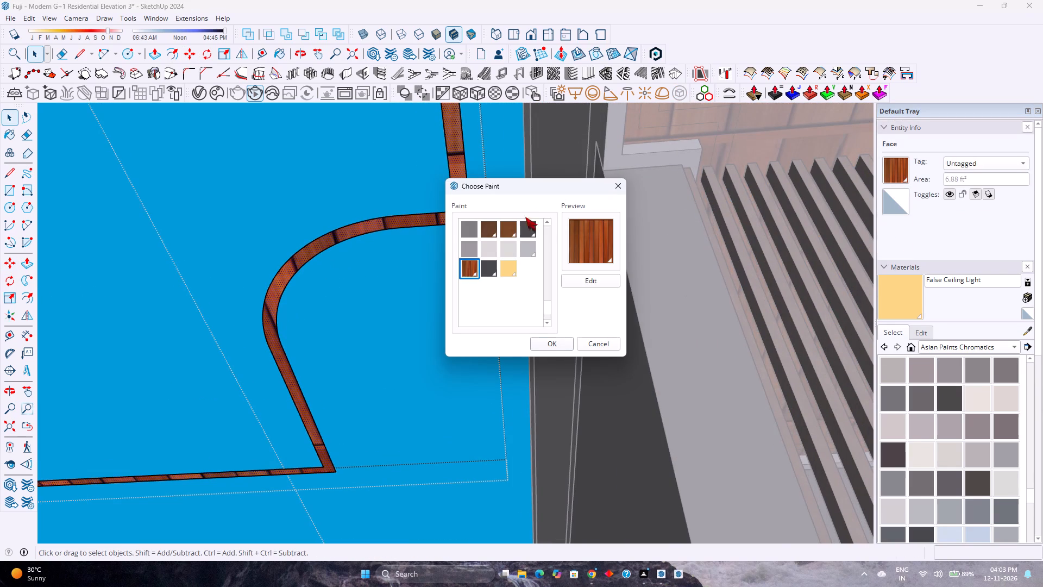
pyautogui.scroll(20, 514, 234)
pyautogui.scroll(3, 514, 234)
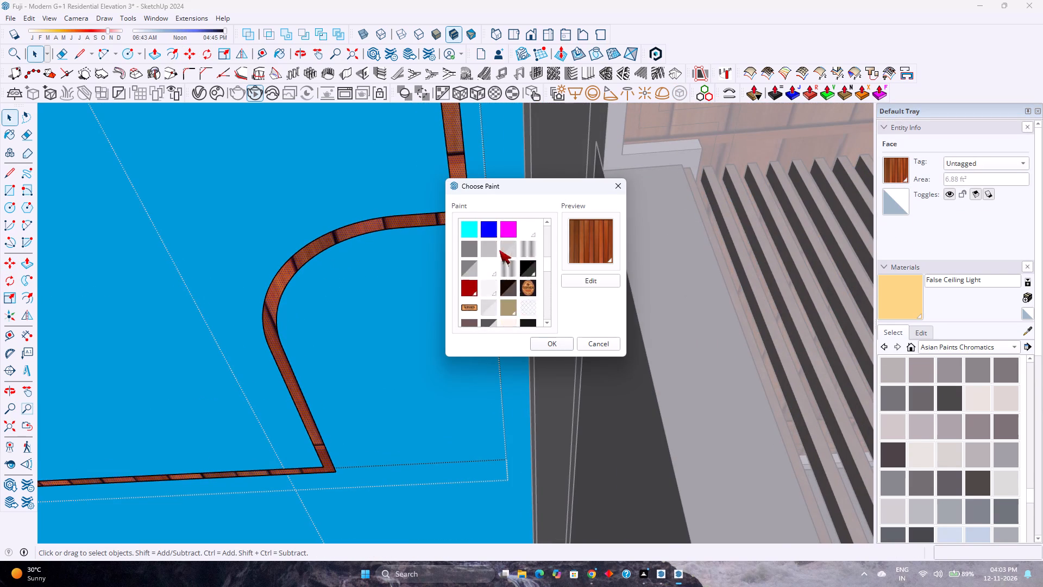
pyautogui.scroll(16, 499, 250)
pyautogui.click(470, 236)
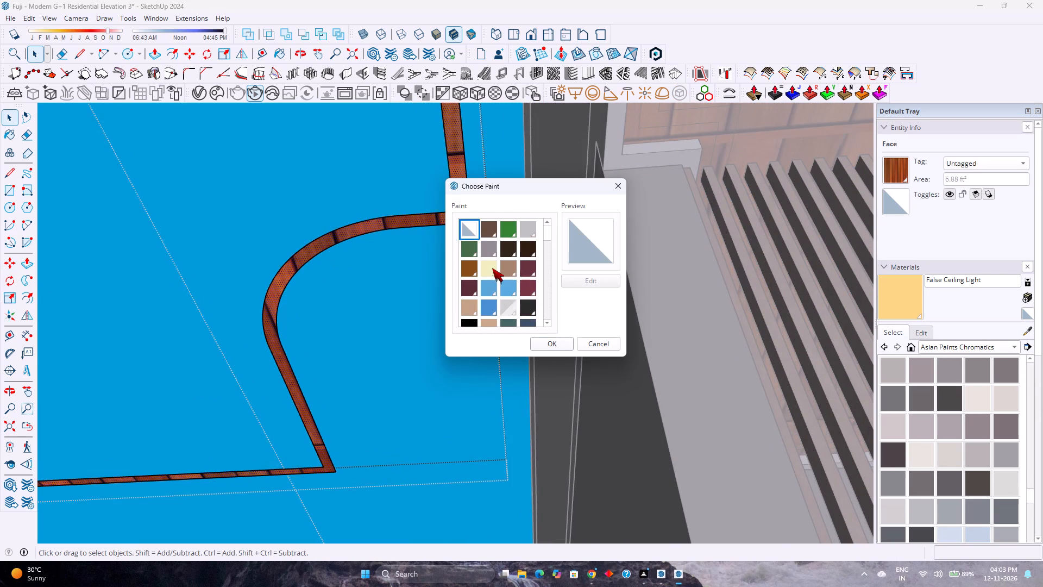
pyautogui.click(544, 340)
pyautogui.scroll(-8, 383, 341)
pyautogui.click(337, 484)
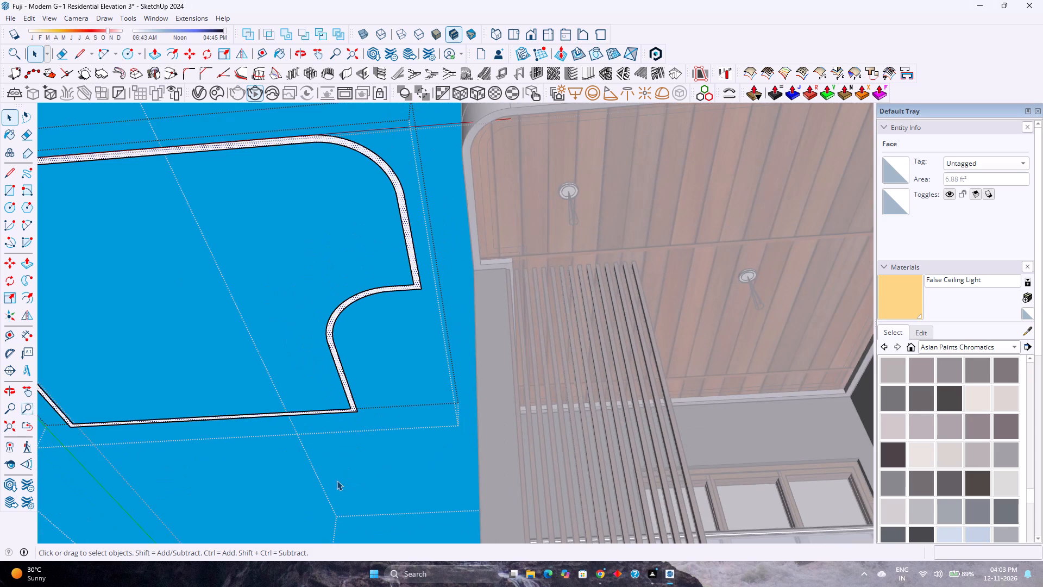
# Replace the wood paint on the narrow strip face in the ceiling above the glass-railed balcony with the default material.
pyautogui.click(521, 247)
pyautogui.click(523, 251)
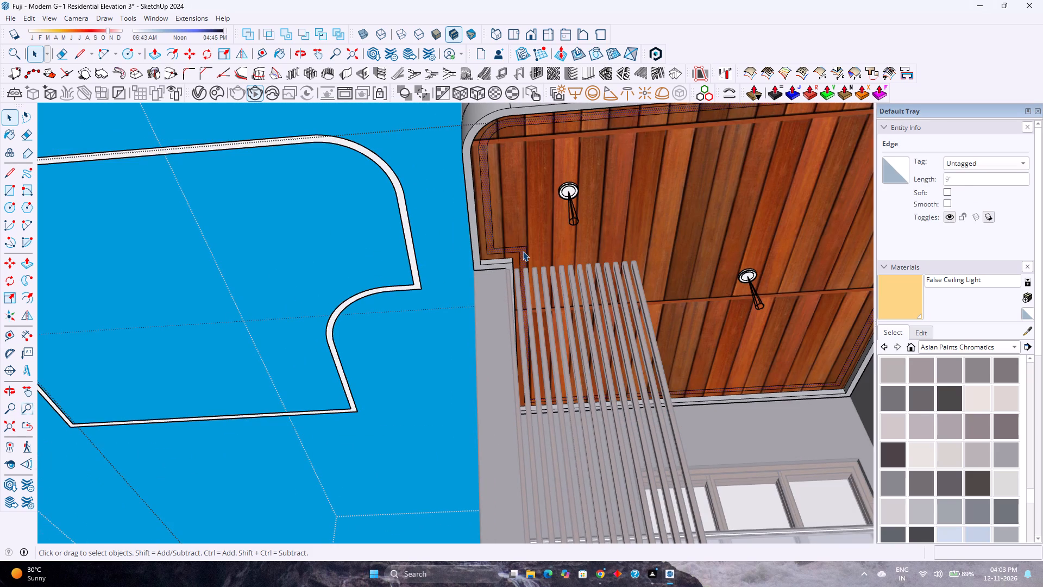
pyautogui.click(898, 172)
pyautogui.scroll(3, 495, 268)
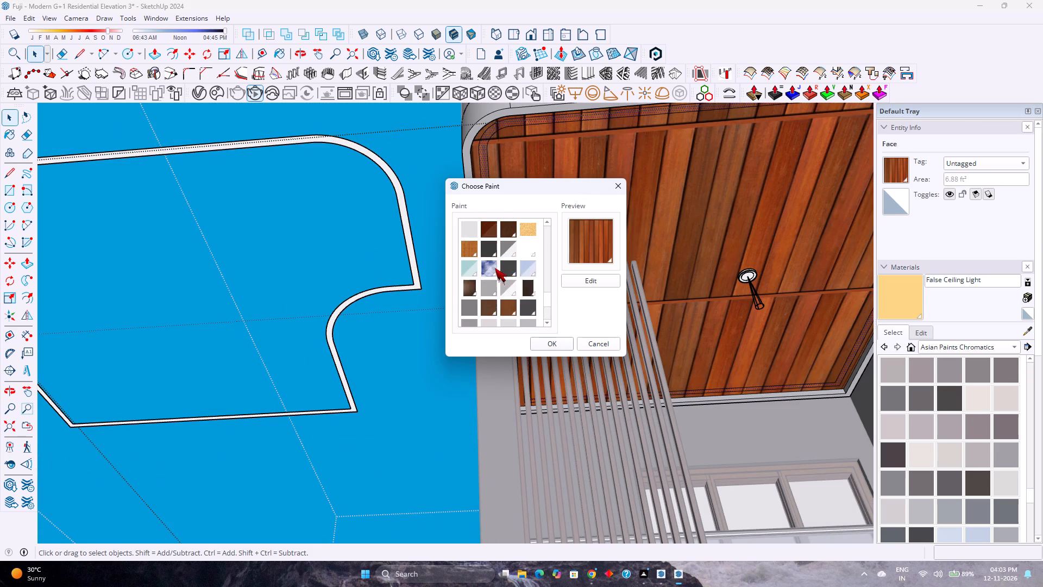
pyautogui.scroll(2, 495, 268)
pyautogui.moveTo(545, 297); pyautogui.dragTo(545, 189)
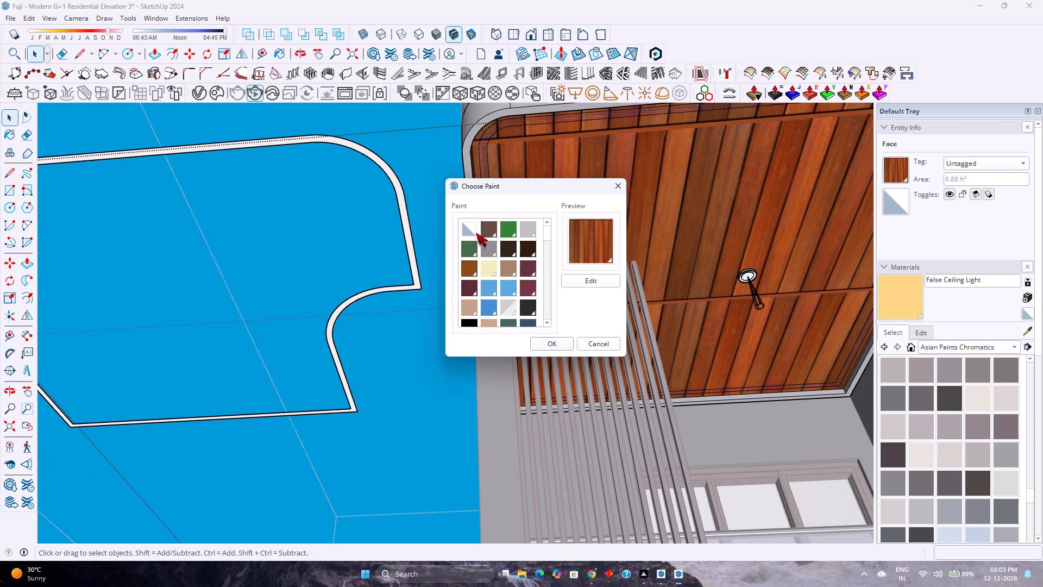
pyautogui.click(474, 232)
pyautogui.click(543, 346)
pyautogui.scroll(2, 505, 222)
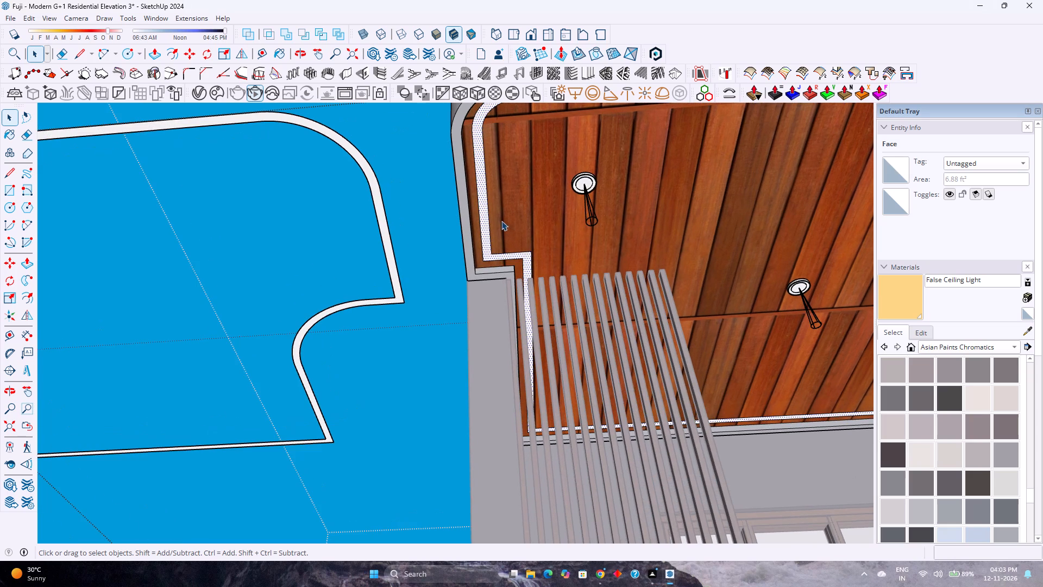
# Push/Pull the narrow strip face in the wood ceiling above the glass-railed balcony by 0.5 inch.
pyautogui.press('p')
pyautogui.click(492, 254)
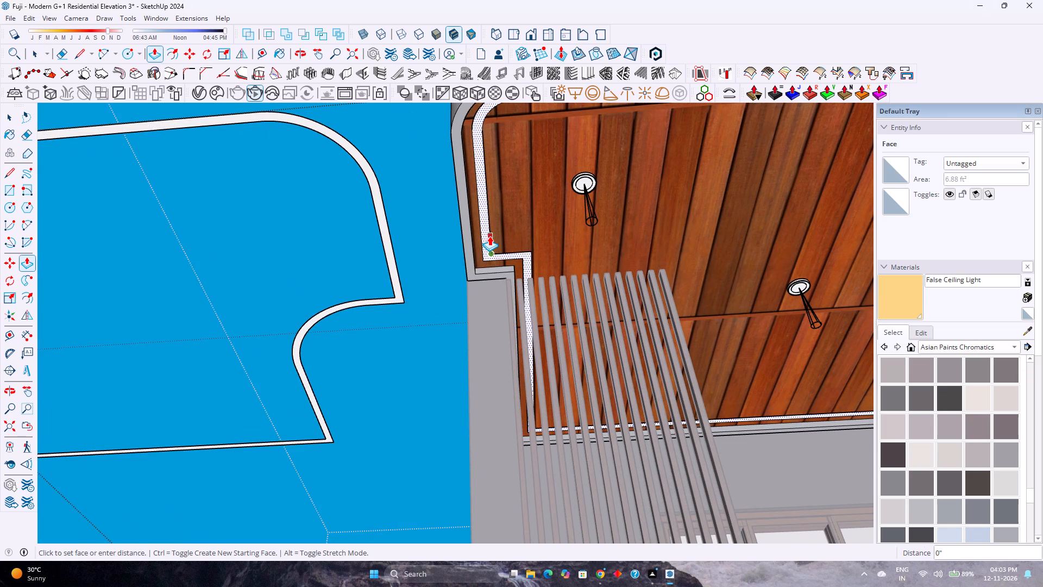
pyautogui.press('Escape')
pyautogui.click(488, 255)
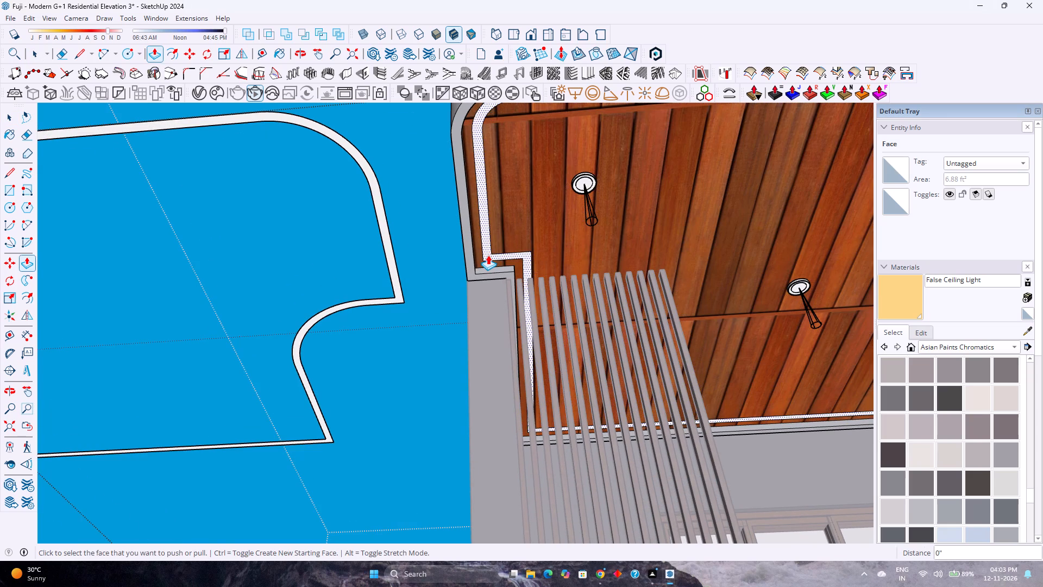
pyautogui.write('0.2')
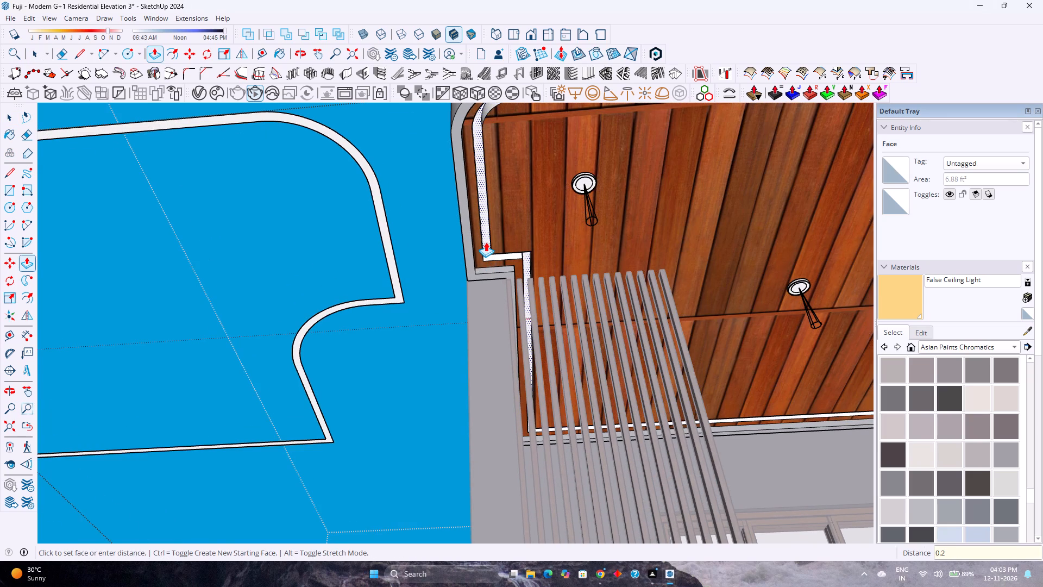
pyautogui.press('BackSpace')
pyautogui.press('5')
pyautogui.press('Return')
pyautogui.scroll(16, 492, 260)
pyautogui.middleClick(498, 252)
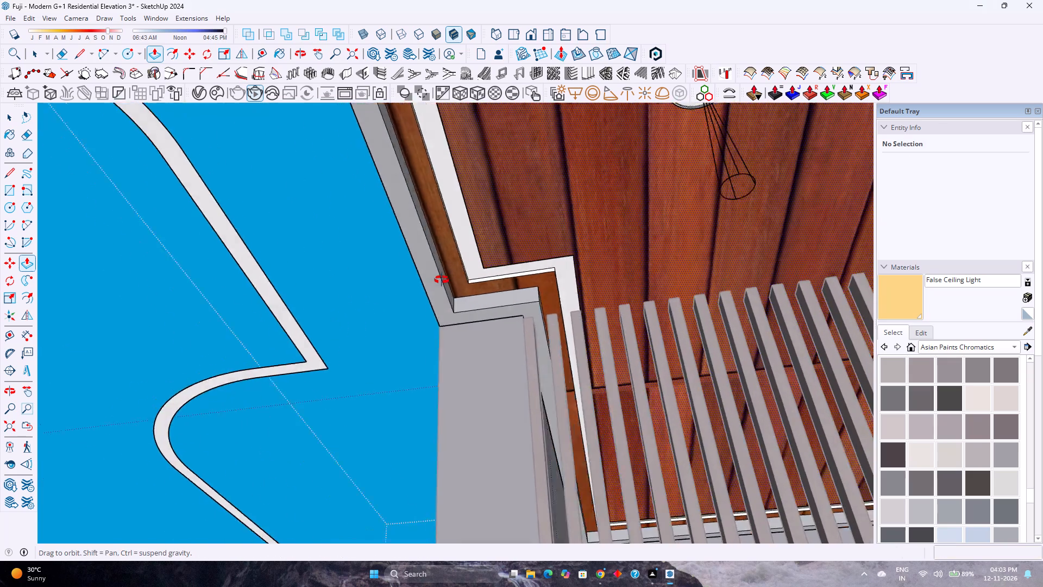
pyautogui.press('space')
pyautogui.scroll(-11, 464, 239)
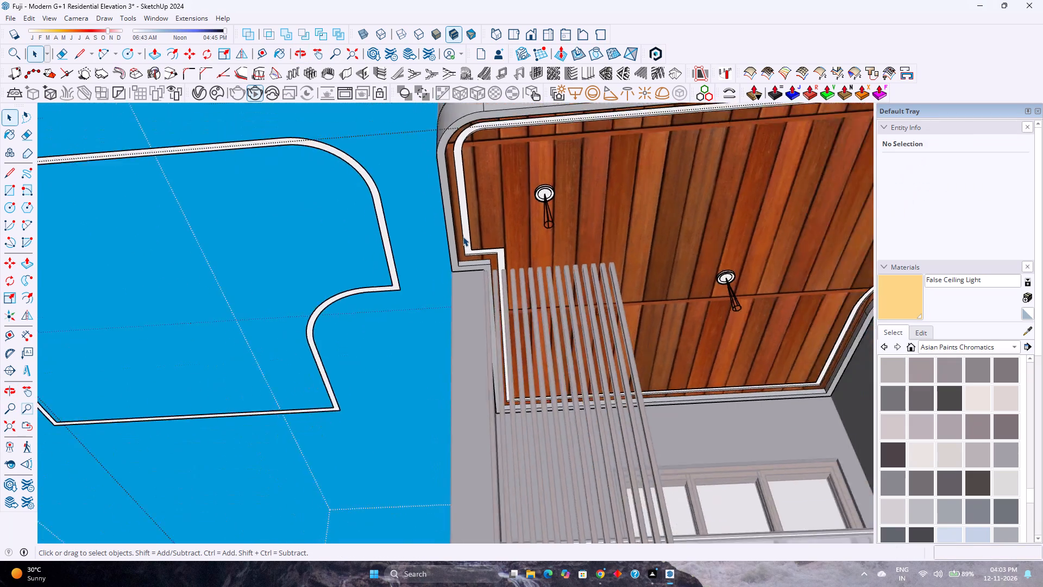
pyautogui.scroll(-6, 463, 236)
pyautogui.scroll(4, 424, 255)
# Push/Pull the face inside the copied strip group by 0.5 inch to give it thickness.
pyautogui.doubleClick(417, 259)
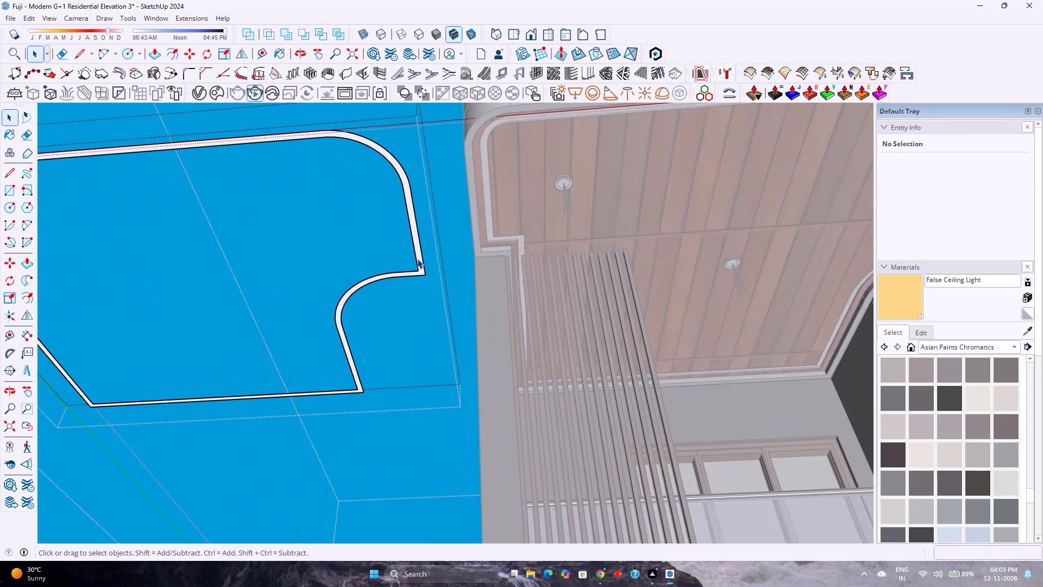
pyautogui.scroll(4, 417, 259)
pyautogui.press('p')
pyautogui.click(417, 259)
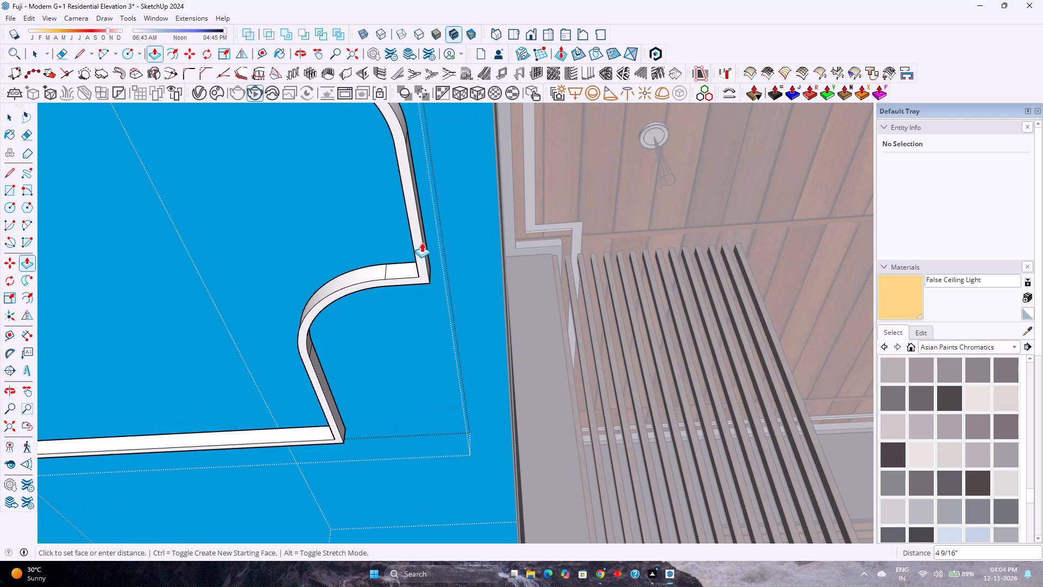
pyautogui.write('0.5')
pyautogui.press('Return')
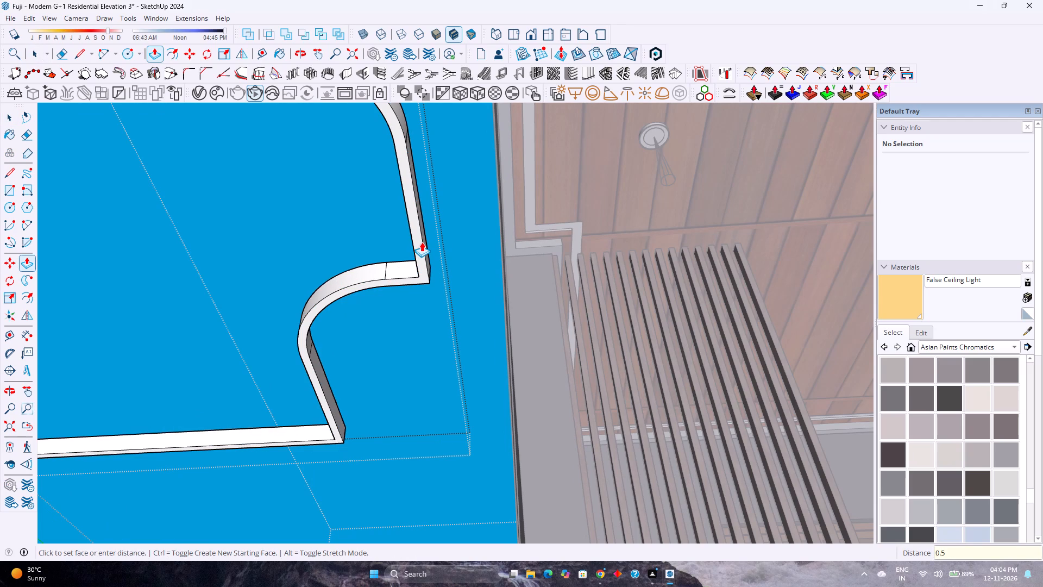
pyautogui.press('space')
pyautogui.scroll(-9, 421, 241)
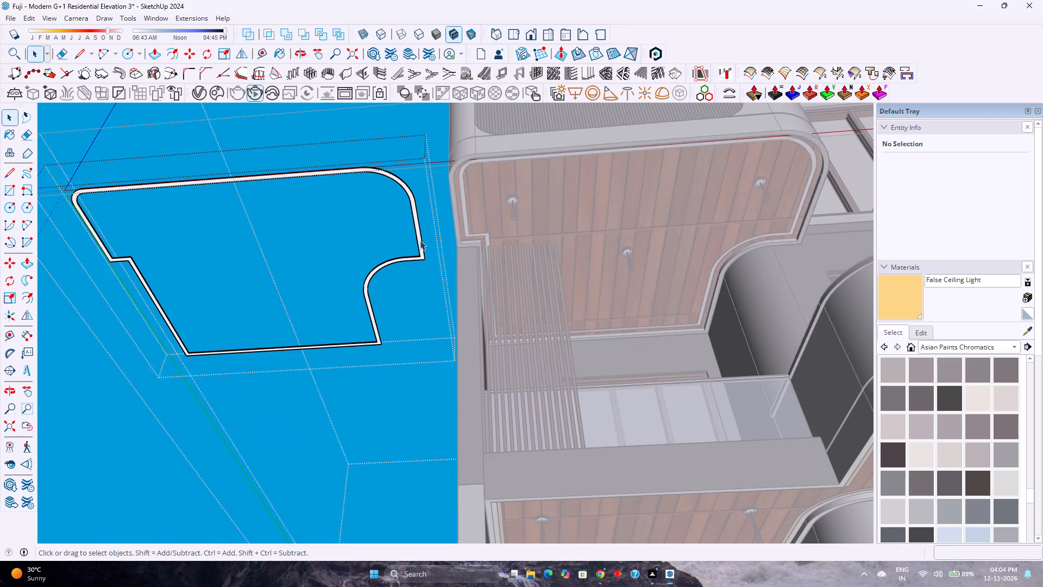
pyautogui.press('Escape')
# Apply the False Ceiling Light material to the copied strip group and minimize the V-Ray Asset Editor.
pyautogui.click(419, 240)
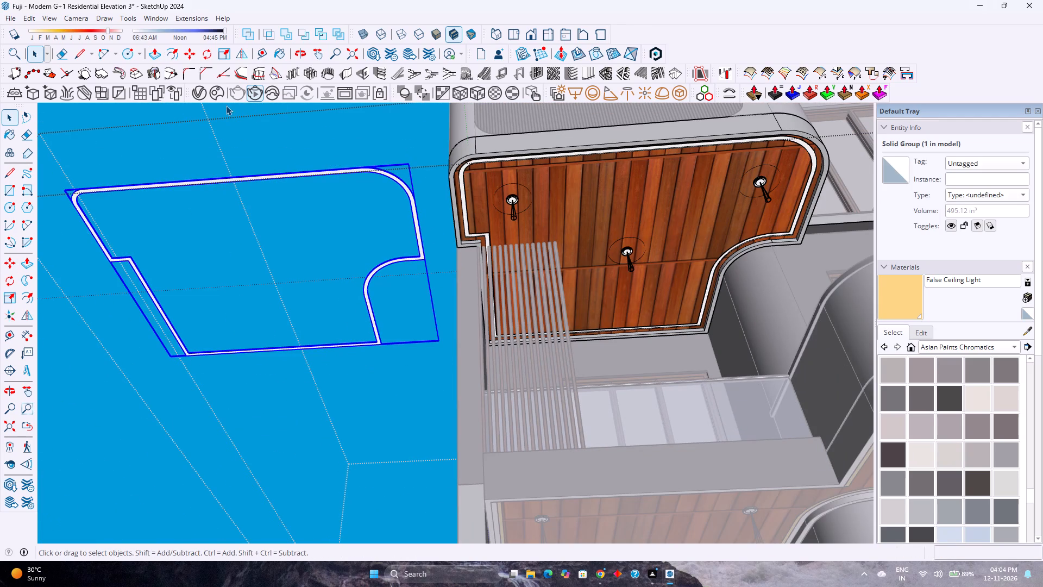
pyautogui.click(196, 89)
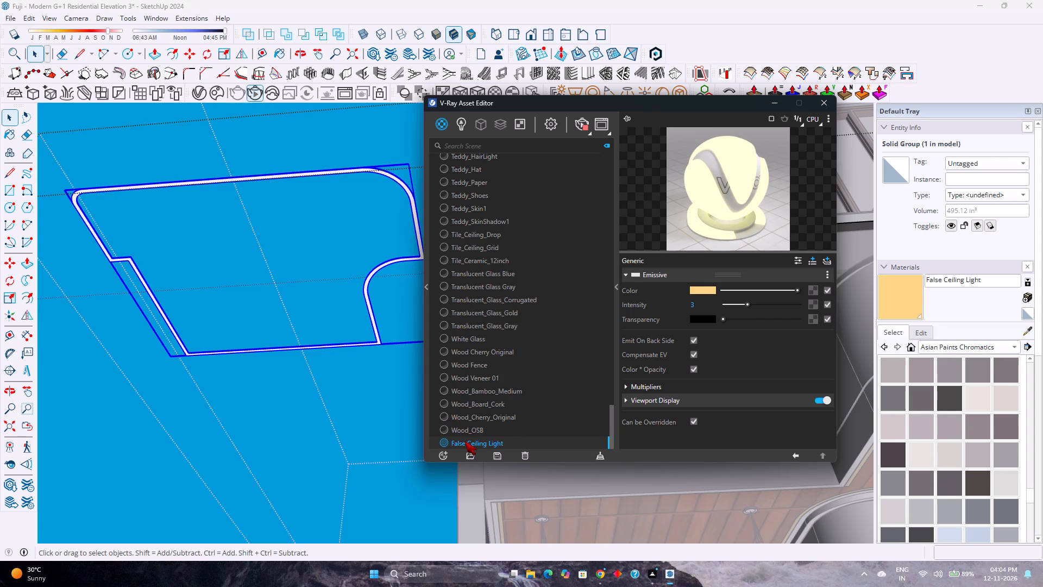
pyautogui.rightClick(465, 441)
pyautogui.click(476, 319)
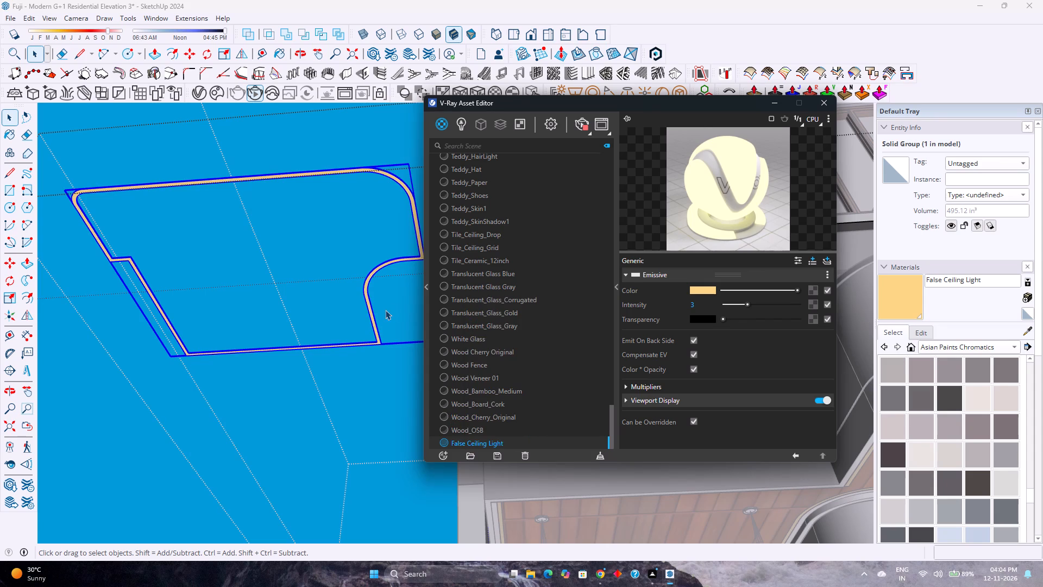
pyautogui.click(338, 392)
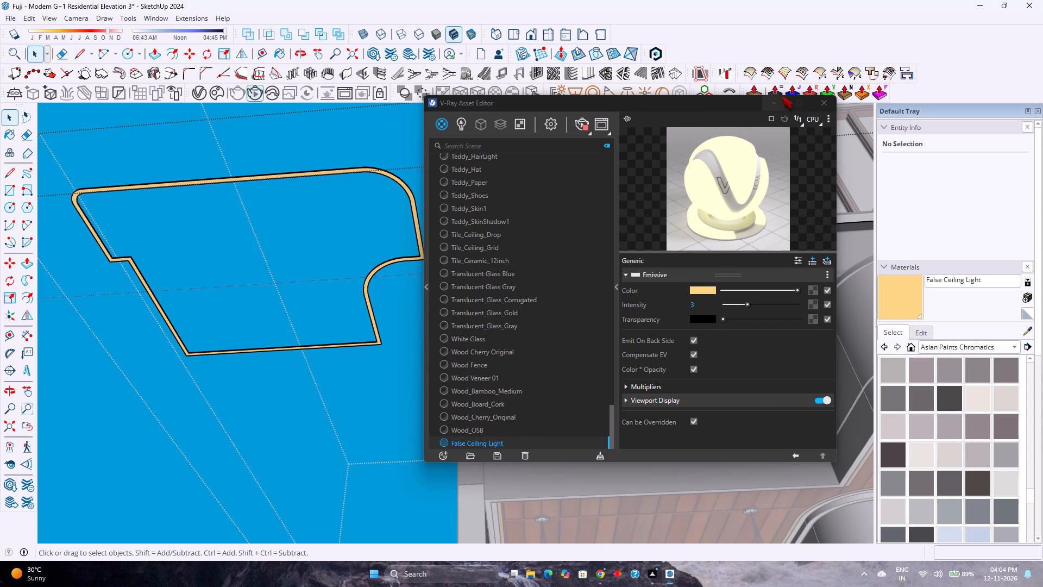
pyautogui.click(775, 100)
# Move the emissive strip group 14' along the red axis back into the wood ceiling above the glass-railed balcony.
pyautogui.click(378, 329)
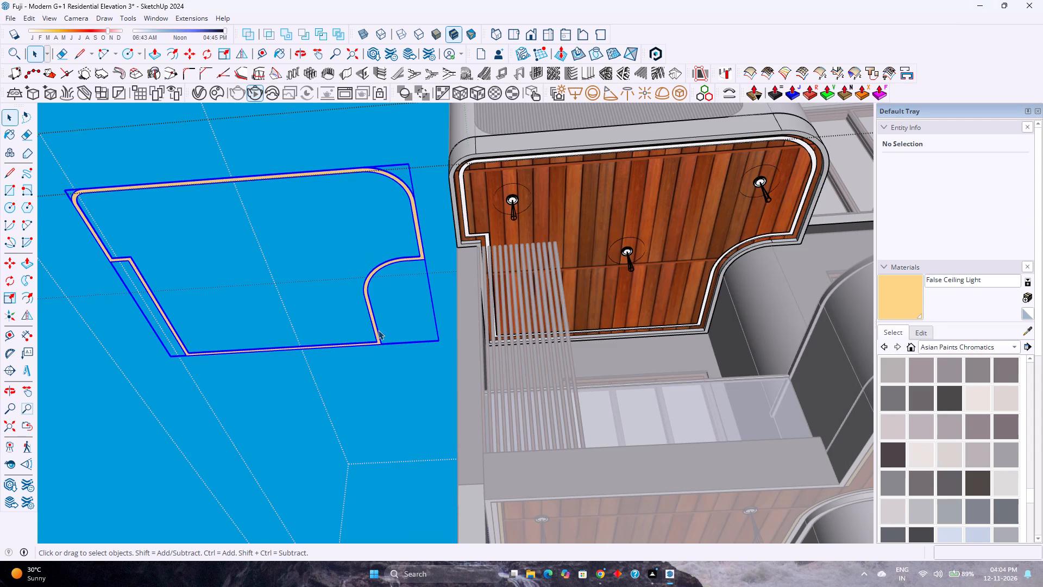
pyautogui.press('m')
pyautogui.scroll(5, 378, 348)
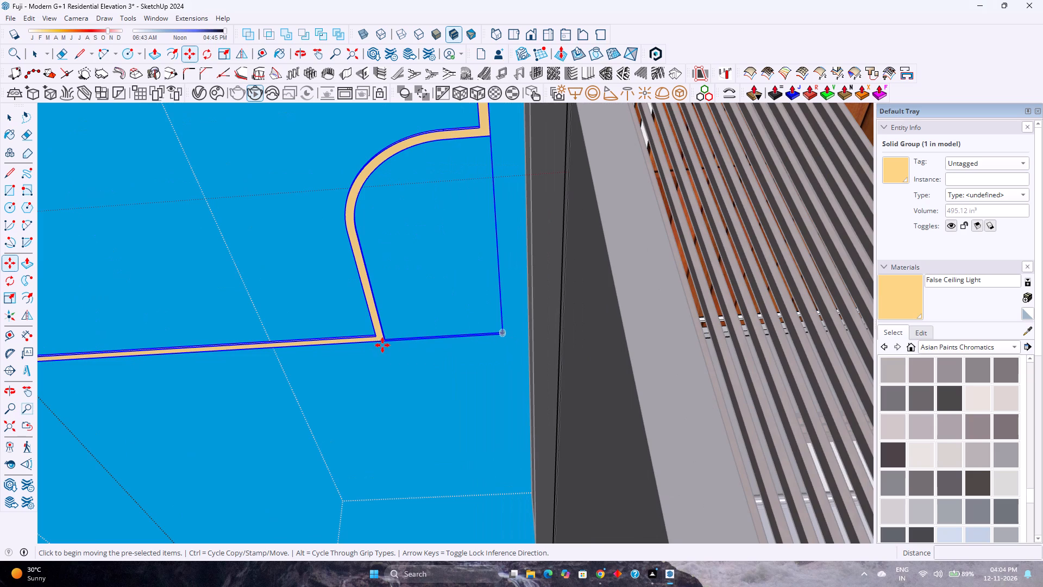
pyautogui.click(385, 343)
pyautogui.press('Right')
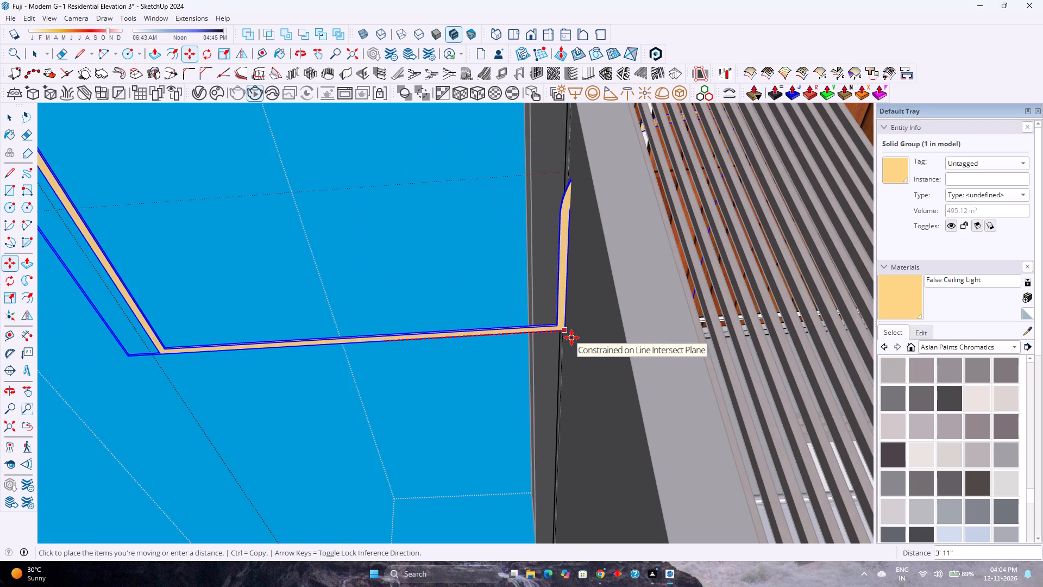
pyautogui.press('1')
pyautogui.press('4')
pyautogui.press("'")
pyautogui.press('Return')
pyautogui.scroll(-6, 404, 276)
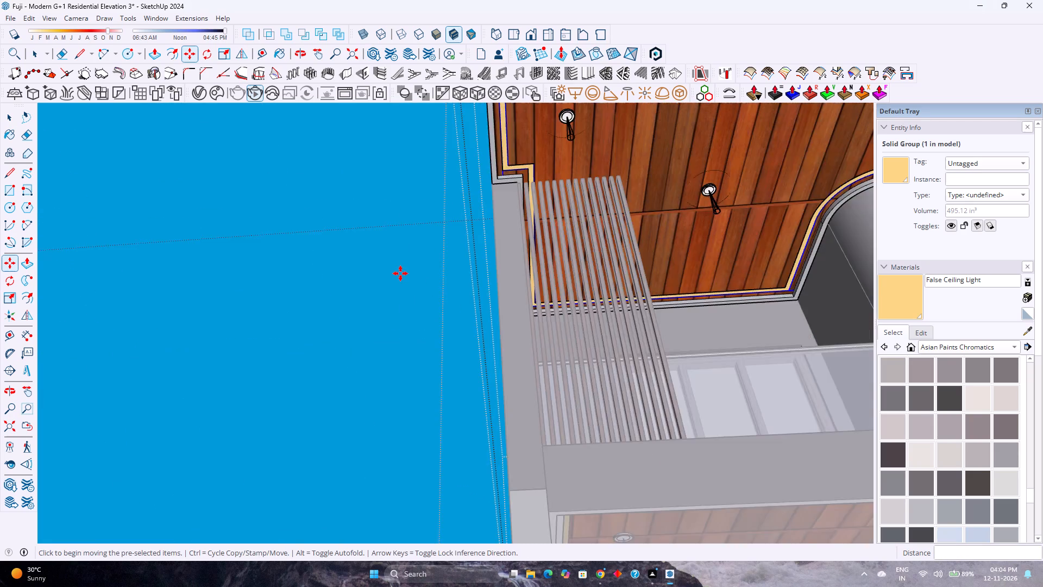
pyautogui.scroll(-7, 400, 273)
pyautogui.press('space')
pyautogui.scroll(-1, 400, 269)
pyautogui.press('Escape')
# Show the building in the standard front view and examine the ceiling strip lighting in the V-Ray Frame Buffer, minimizing it when done.
pyautogui.scroll(-1, 342, 242)
pyautogui.moveTo(342, 242); pyautogui.dragTo(346, 282, button='middle')
pyautogui.scroll(-8, 336, 270)
pyautogui.moveTo(433, 236); pyautogui.dragTo(440, 260, button='middle')
pyautogui.scroll(-4, 459, 228)
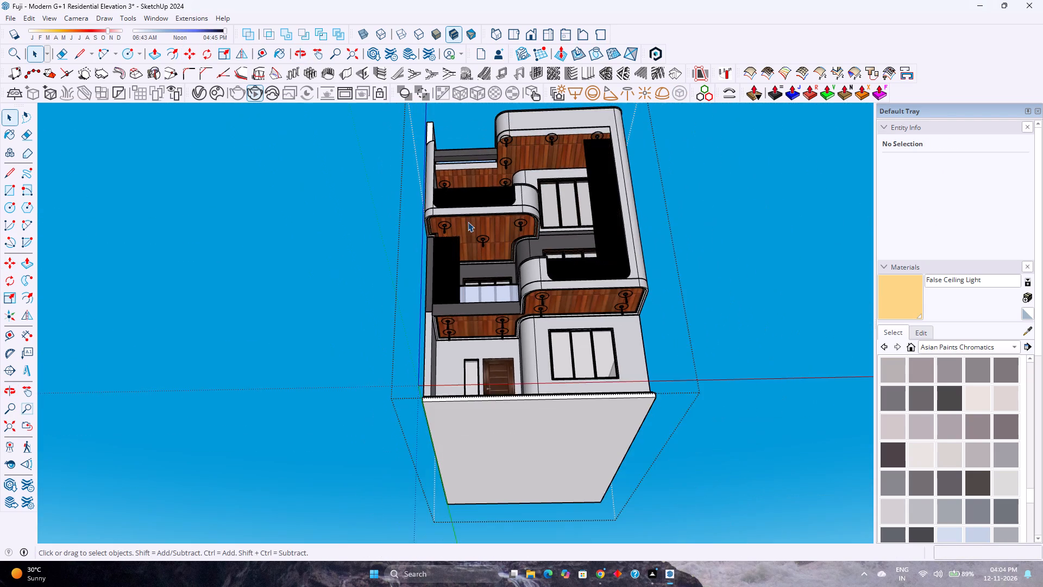
pyautogui.moveTo(516, 201); pyautogui.dragTo(516, 215, button='middle')
pyautogui.middleClick(516, 216)
pyautogui.click(534, 35)
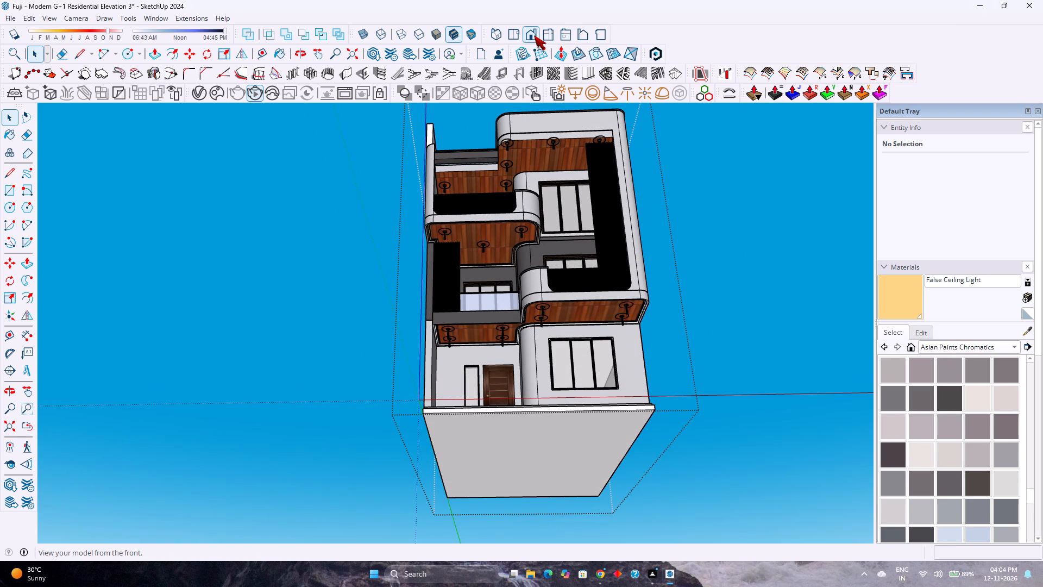
pyautogui.scroll(2, 479, 336)
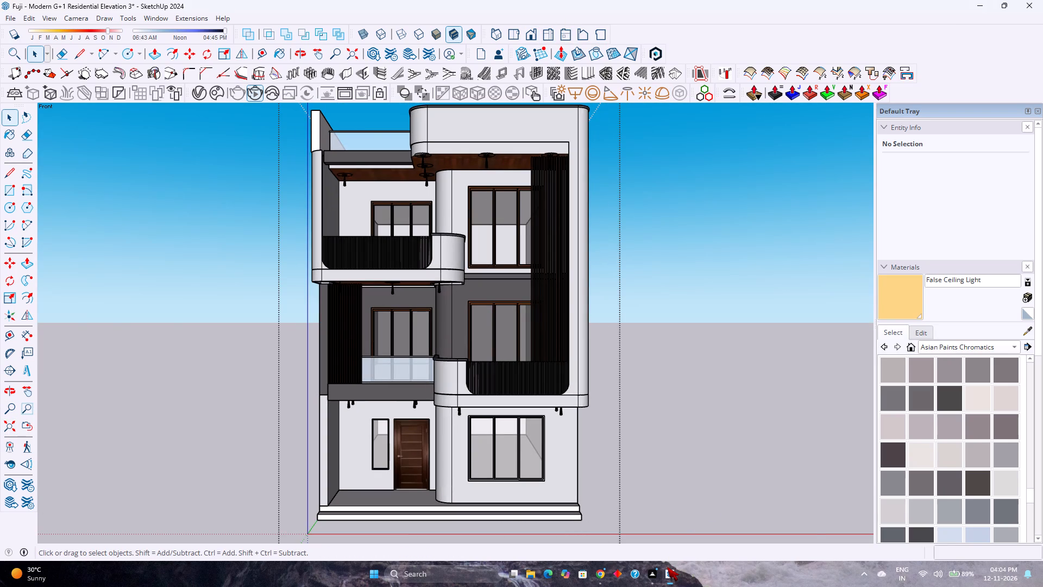
pyautogui.click(762, 516)
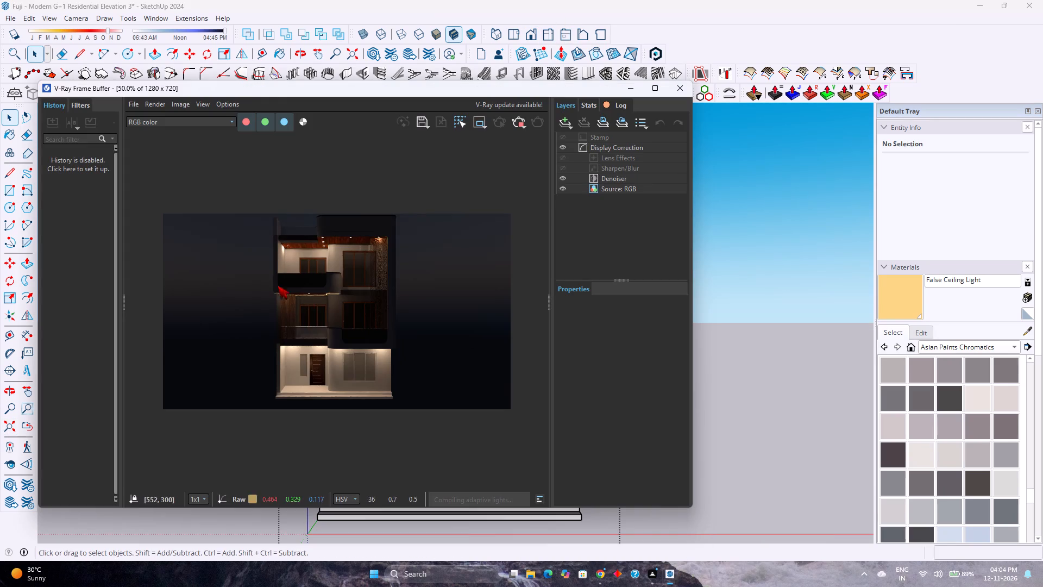
pyautogui.scroll(2, 274, 283)
pyautogui.scroll(-1, 275, 282)
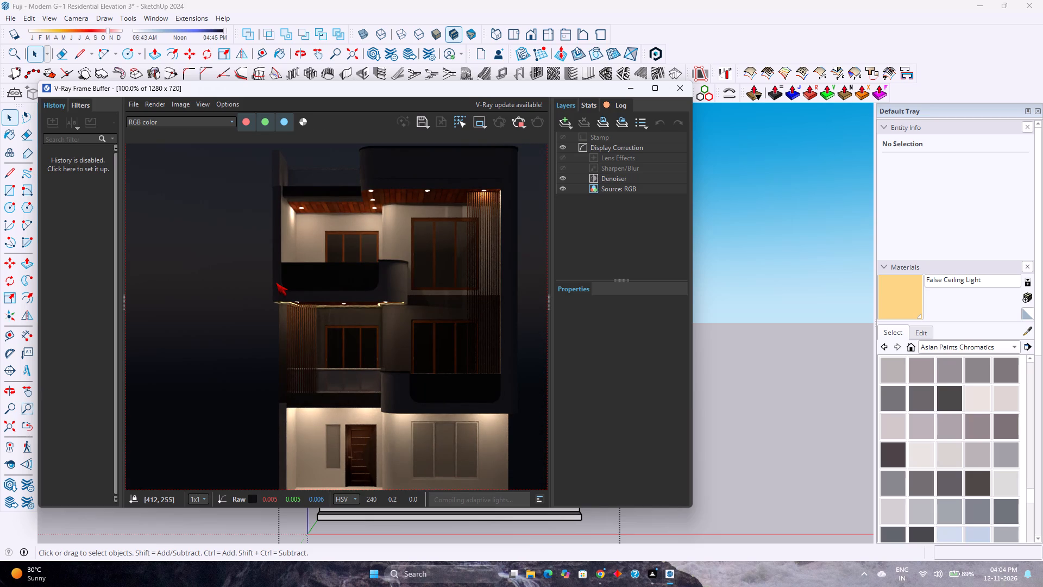
pyautogui.click(635, 92)
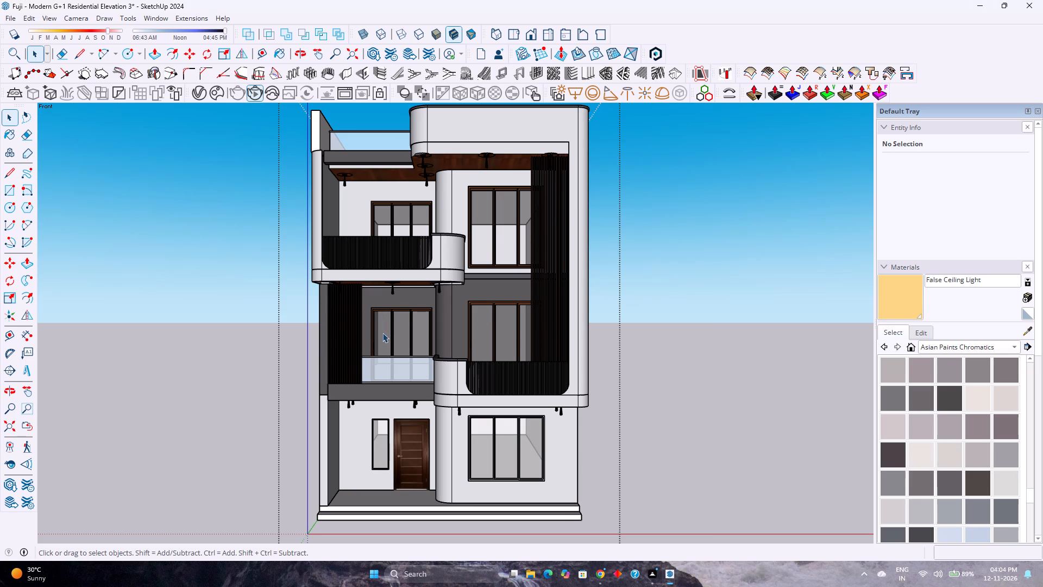
# Frame the whole building in the front view and examine its evening render in the V-Ray Frame Buffer.
pyautogui.scroll(-5, 385, 327)
pyautogui.scroll(2, 397, 256)
pyautogui.scroll(5, 356, 173)
pyautogui.scroll(-3, 343, 255)
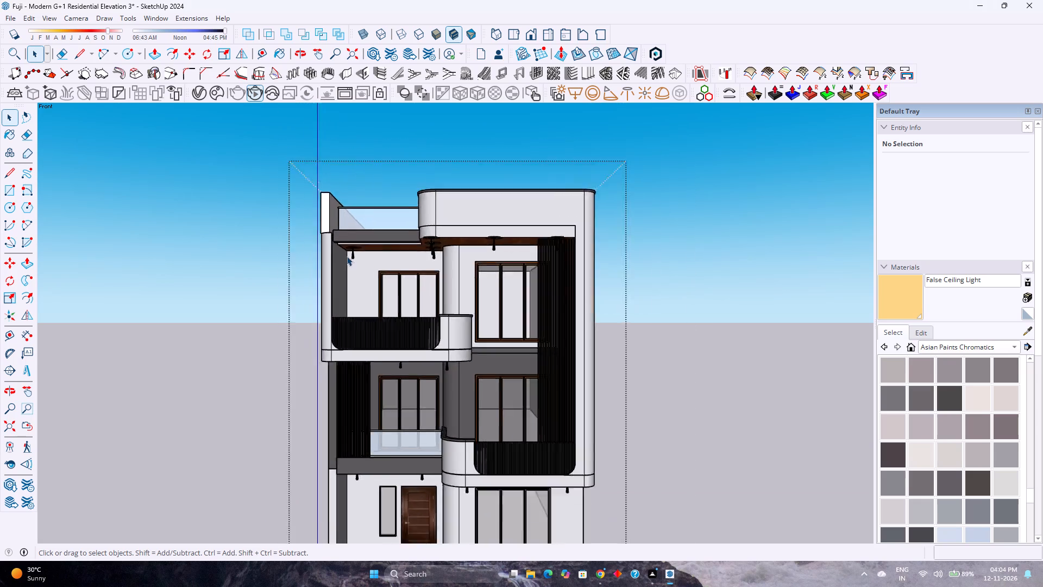
pyautogui.scroll(-1, 347, 256)
pyautogui.scroll(2, 347, 253)
pyautogui.scroll(-5, 347, 252)
pyautogui.scroll(4, 344, 250)
pyautogui.scroll(-4, 344, 250)
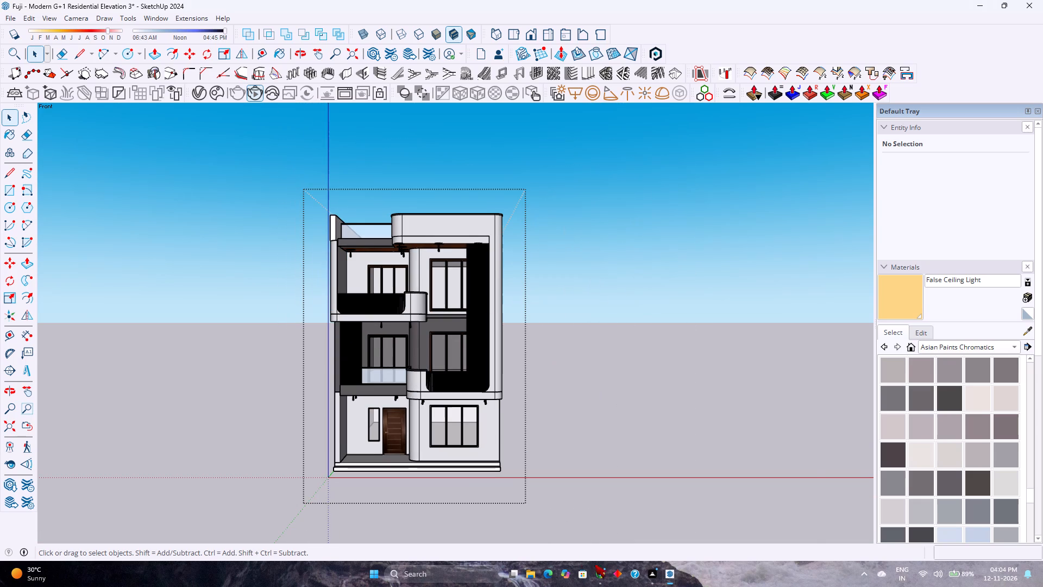
pyautogui.click(782, 521)
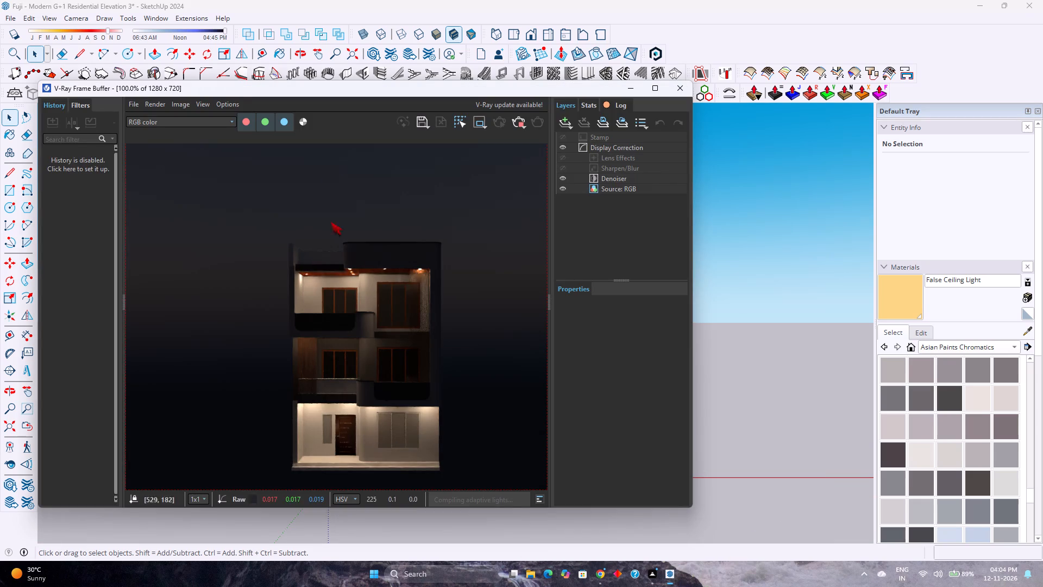
# Set the sun's time of day to late afternoon for the front-view render, and minimize the V-Ray Frame Buffer.
pyautogui.click(192, 28)
pyautogui.click(203, 30)
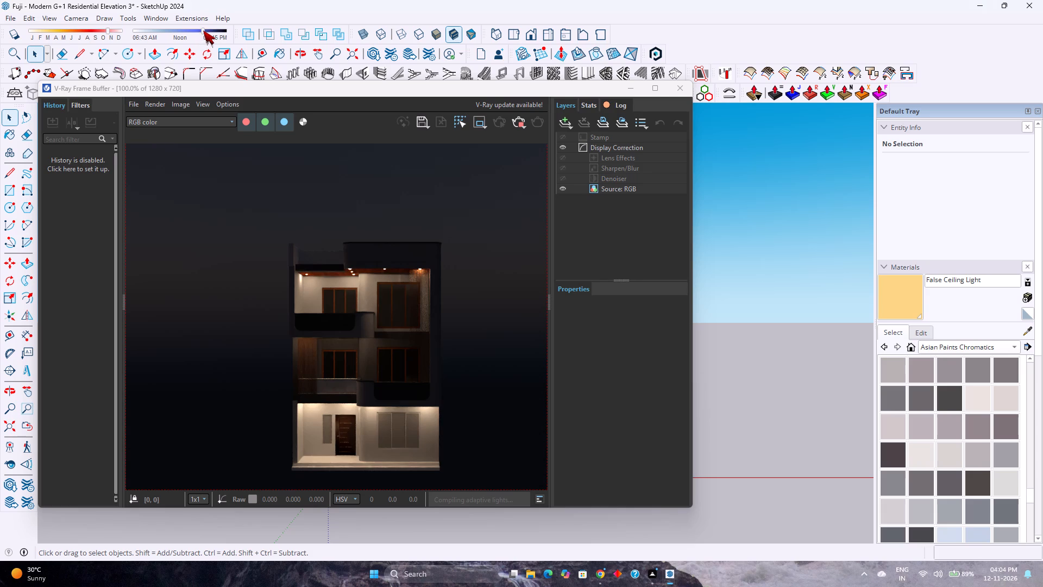
pyautogui.moveTo(203, 30); pyautogui.dragTo(210, 30)
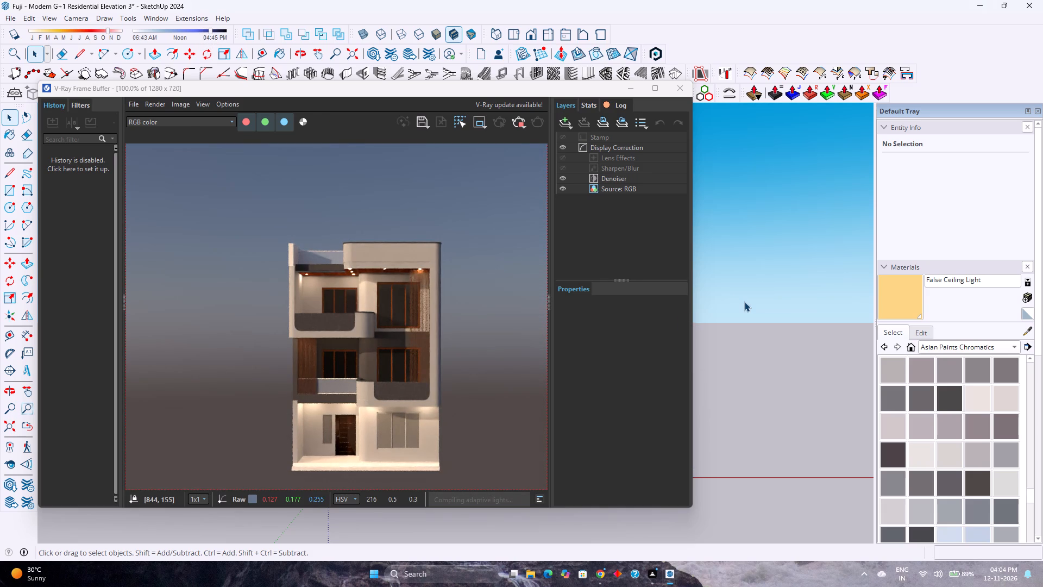
pyautogui.click(744, 302)
pyautogui.click(627, 93)
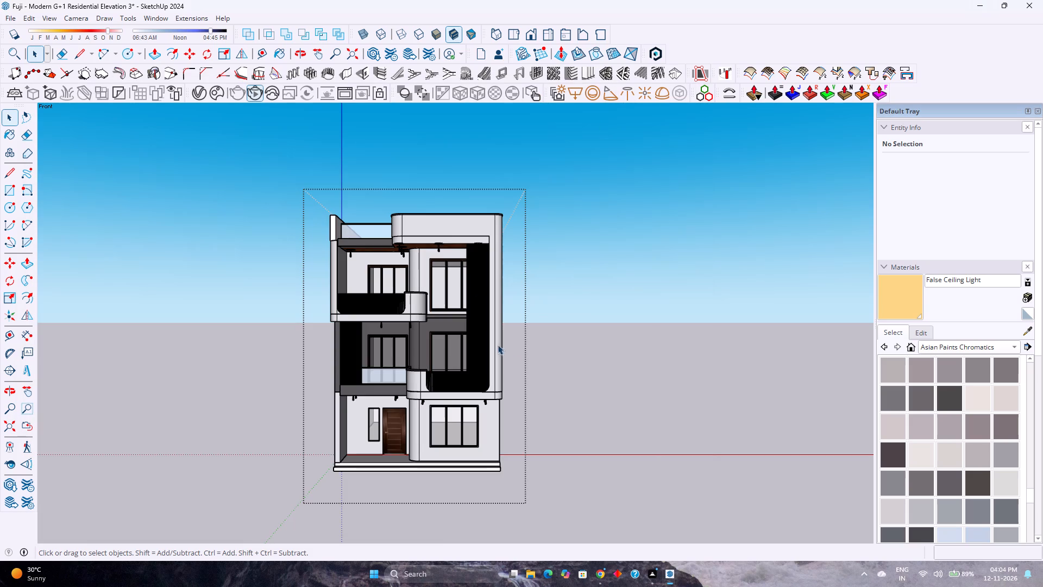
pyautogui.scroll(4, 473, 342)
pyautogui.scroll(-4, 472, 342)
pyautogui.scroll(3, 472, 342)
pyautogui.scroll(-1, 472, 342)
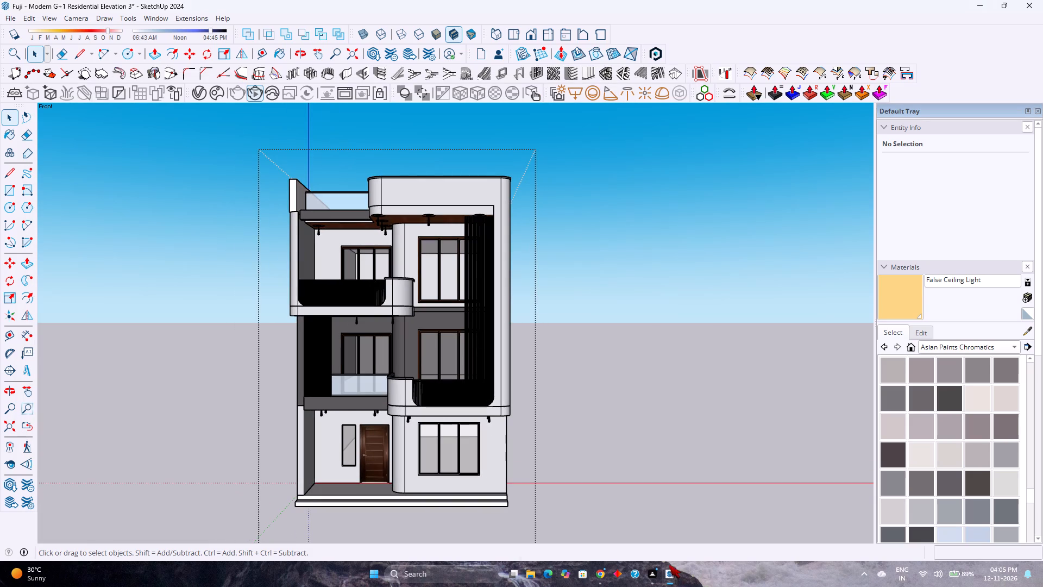
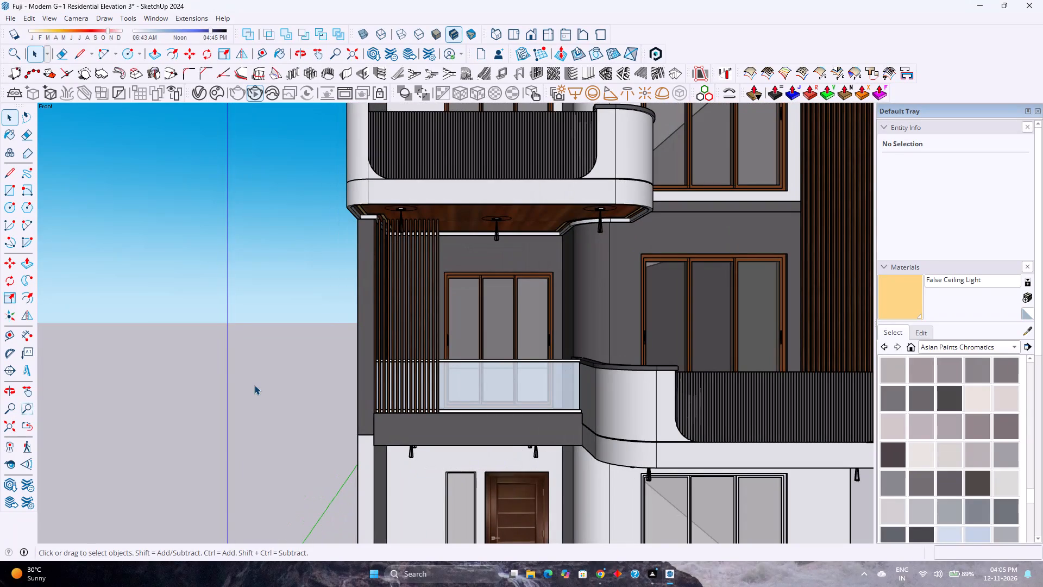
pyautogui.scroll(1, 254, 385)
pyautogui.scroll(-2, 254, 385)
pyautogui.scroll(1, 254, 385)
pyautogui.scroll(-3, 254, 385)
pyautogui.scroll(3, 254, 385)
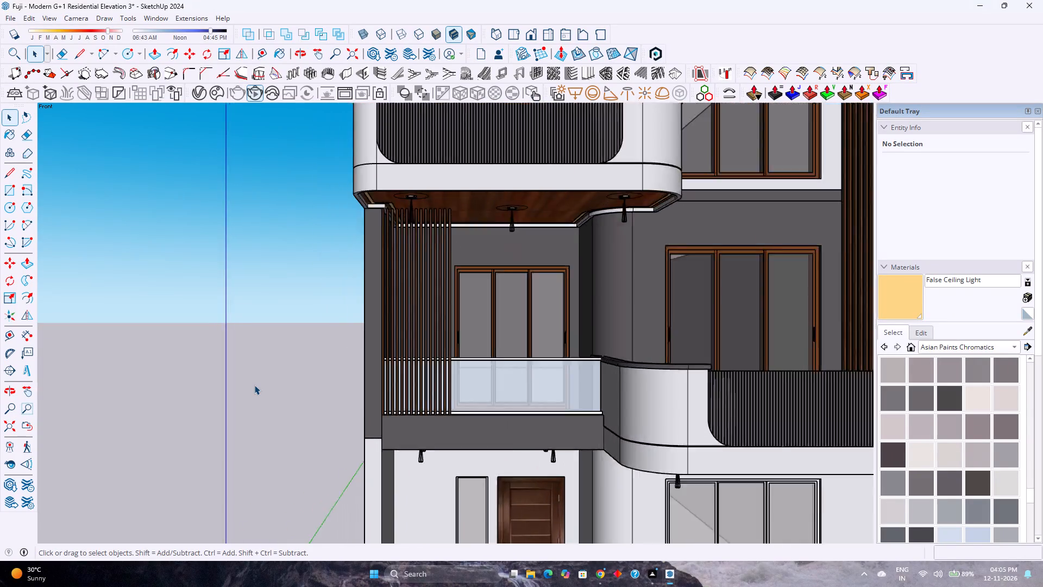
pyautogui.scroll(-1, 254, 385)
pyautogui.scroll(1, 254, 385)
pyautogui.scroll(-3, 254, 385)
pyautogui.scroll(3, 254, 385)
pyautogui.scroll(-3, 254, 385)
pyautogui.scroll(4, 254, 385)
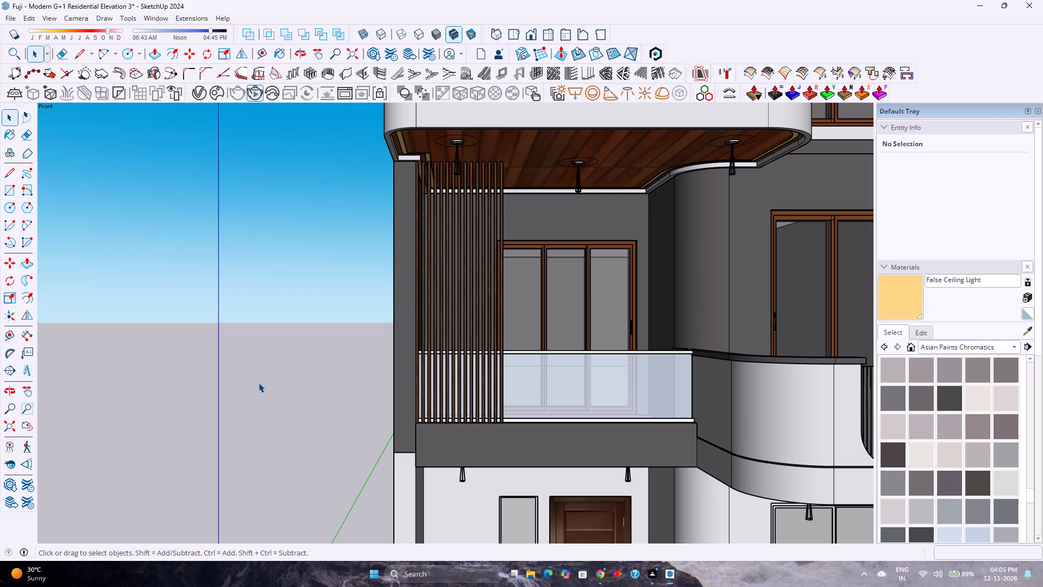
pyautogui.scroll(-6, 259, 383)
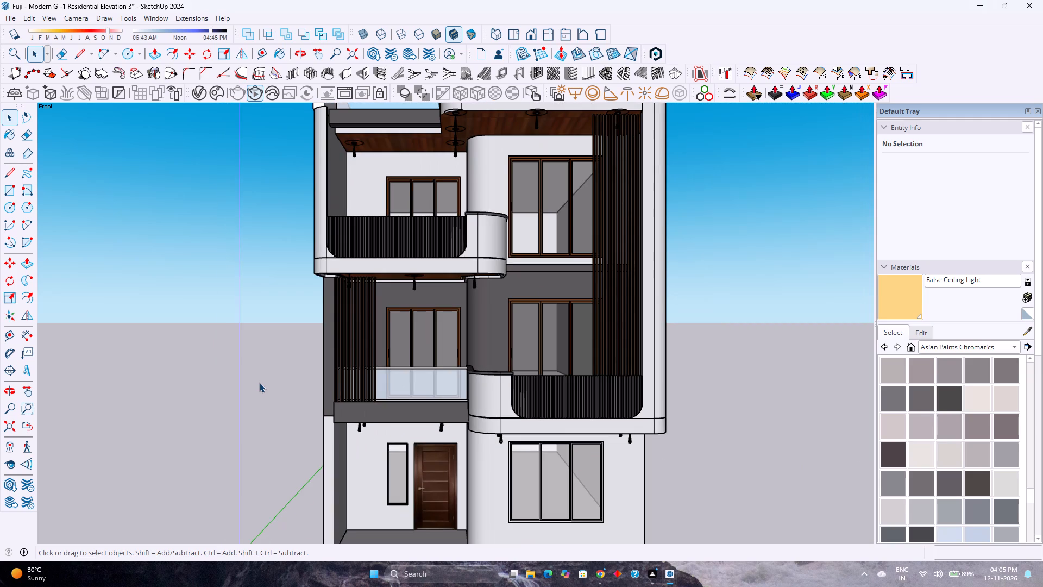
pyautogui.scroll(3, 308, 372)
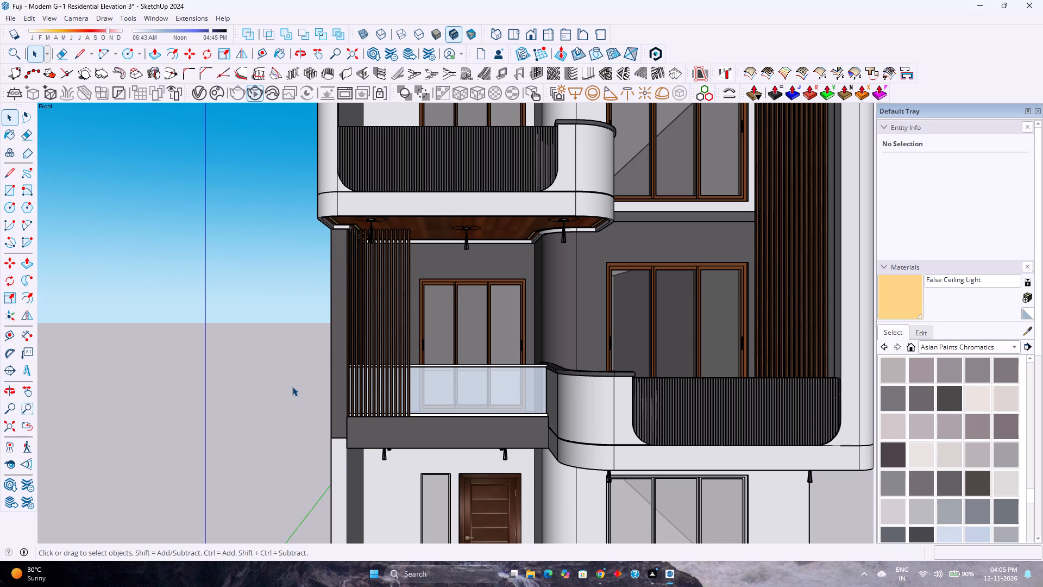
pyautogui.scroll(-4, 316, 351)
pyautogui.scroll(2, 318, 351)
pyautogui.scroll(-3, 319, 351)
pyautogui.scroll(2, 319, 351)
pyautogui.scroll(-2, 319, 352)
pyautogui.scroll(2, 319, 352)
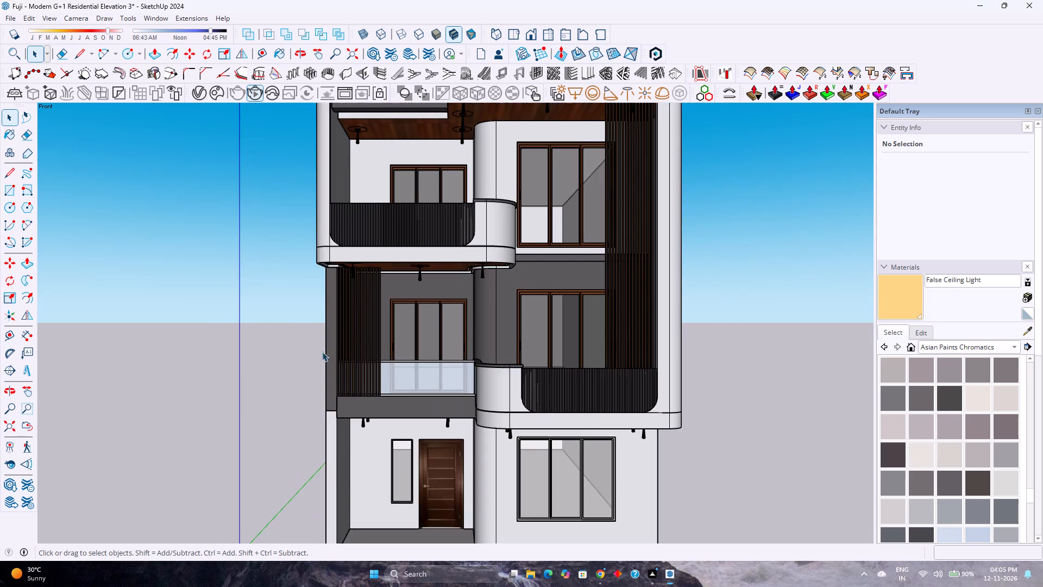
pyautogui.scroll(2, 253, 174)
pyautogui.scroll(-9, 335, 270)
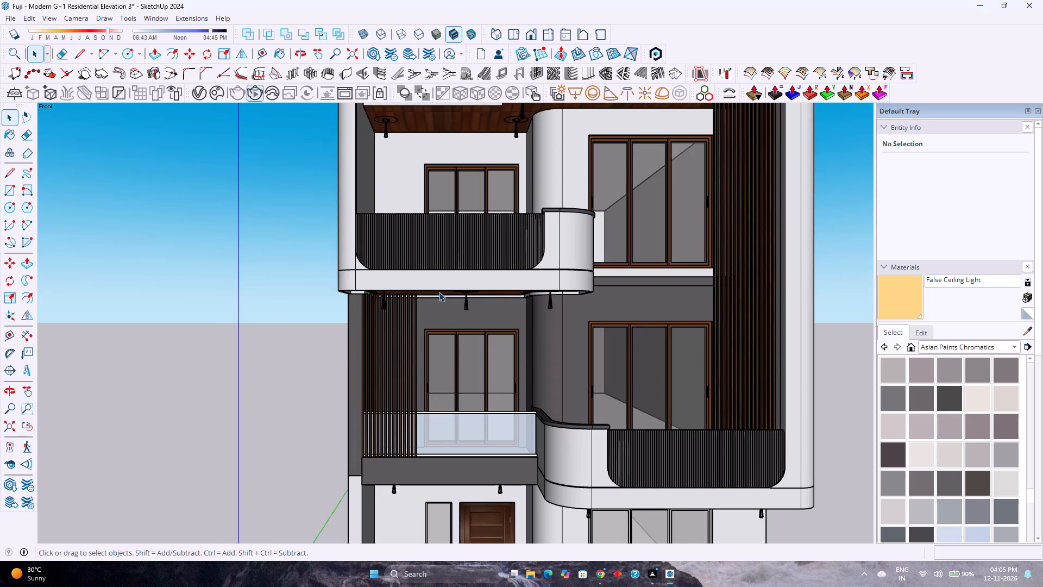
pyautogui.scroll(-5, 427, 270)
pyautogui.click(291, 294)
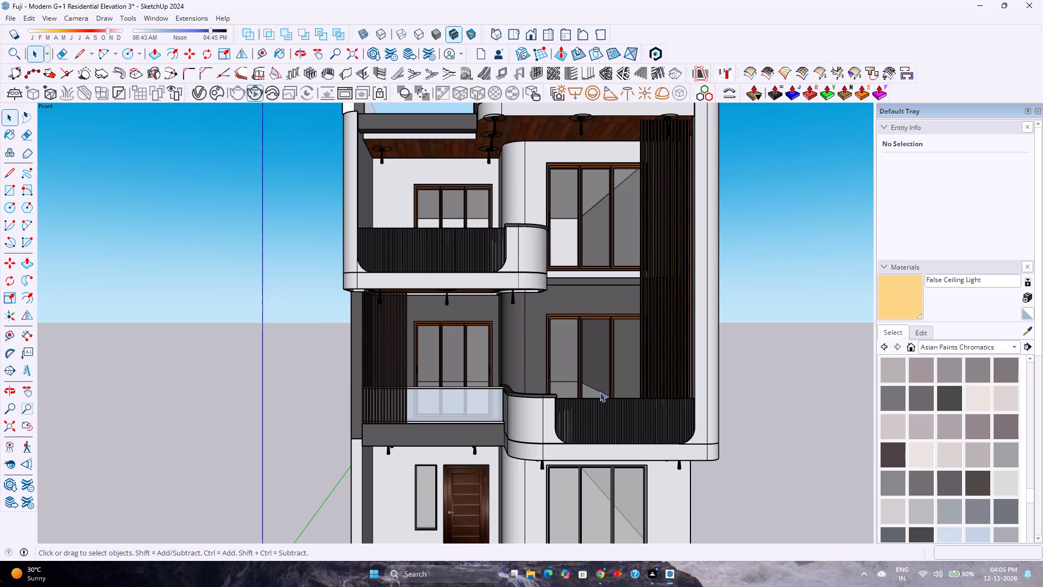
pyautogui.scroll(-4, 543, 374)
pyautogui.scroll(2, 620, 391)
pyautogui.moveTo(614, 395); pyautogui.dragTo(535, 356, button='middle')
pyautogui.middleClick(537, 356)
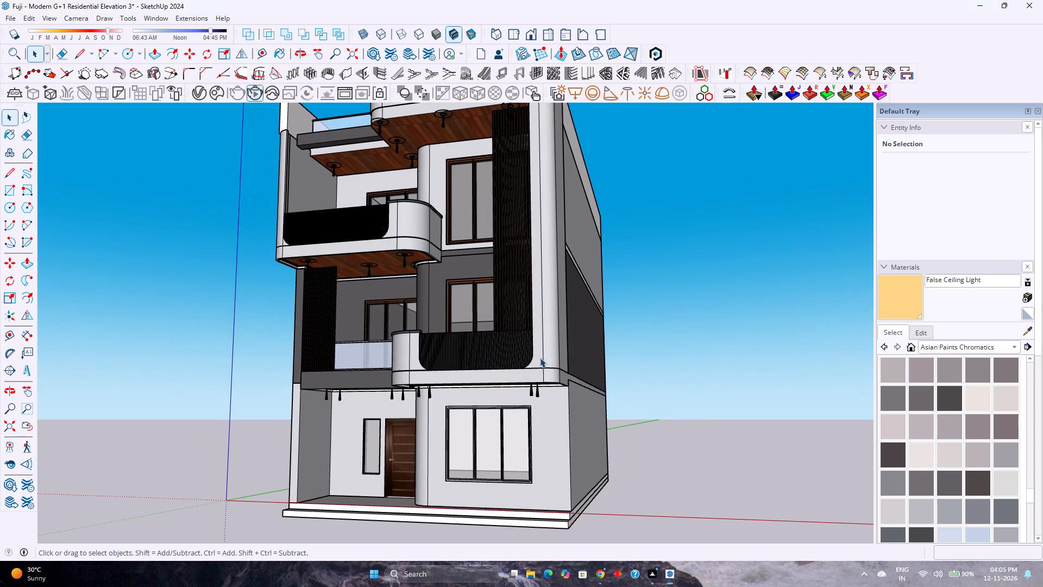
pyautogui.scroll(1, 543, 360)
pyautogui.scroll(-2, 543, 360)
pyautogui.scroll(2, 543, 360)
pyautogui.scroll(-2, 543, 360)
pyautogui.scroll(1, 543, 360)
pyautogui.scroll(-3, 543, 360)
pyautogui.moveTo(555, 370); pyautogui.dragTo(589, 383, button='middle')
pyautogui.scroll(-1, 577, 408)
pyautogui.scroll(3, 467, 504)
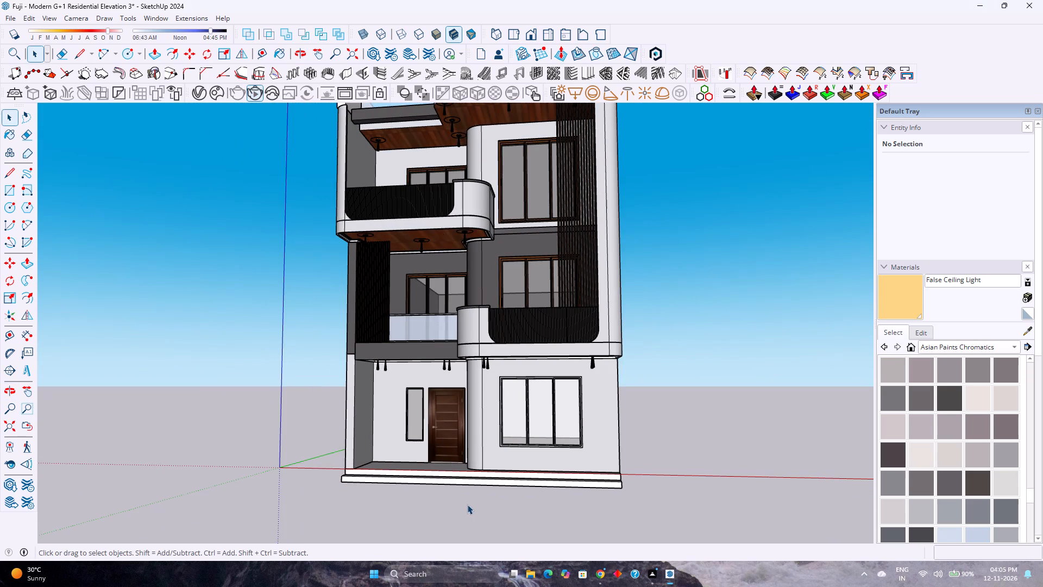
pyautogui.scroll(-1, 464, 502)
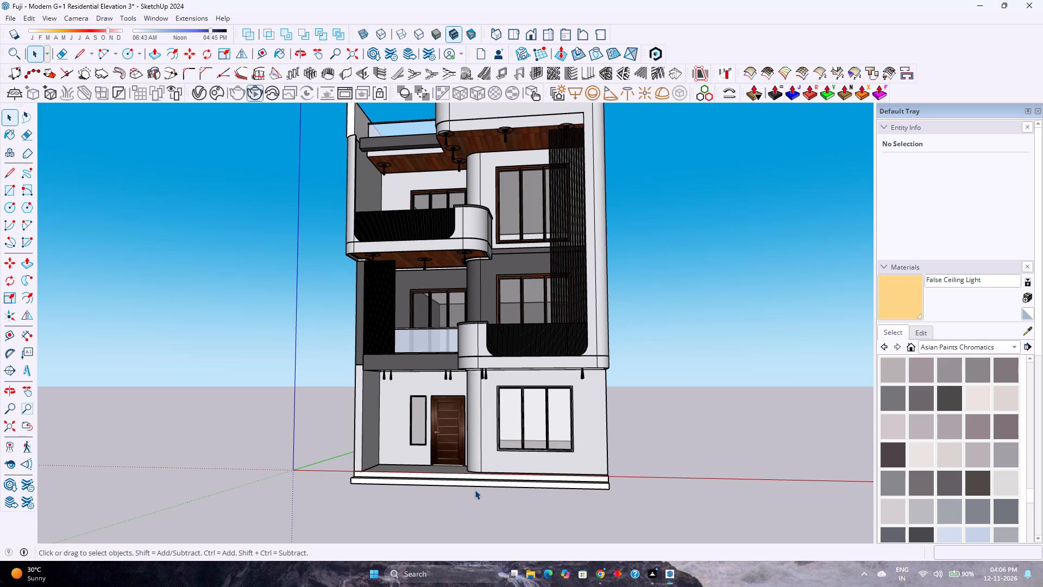
# Inside the building group, draw a rectangle covering the whole underside of the base plinth, corner to corner.
pyautogui.doubleClick(474, 472)
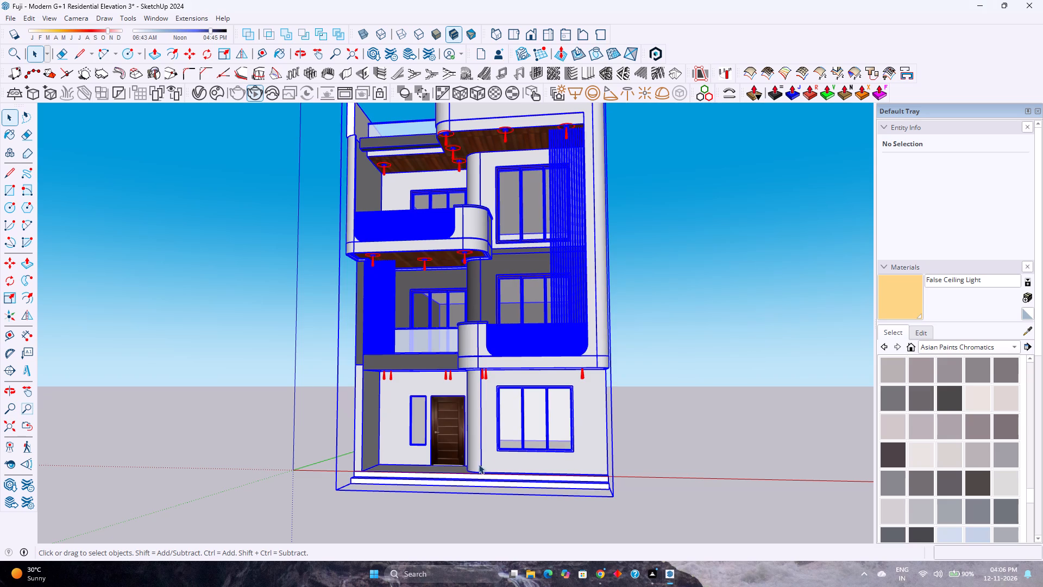
pyautogui.doubleClick(476, 465)
pyautogui.doubleClick(476, 465)
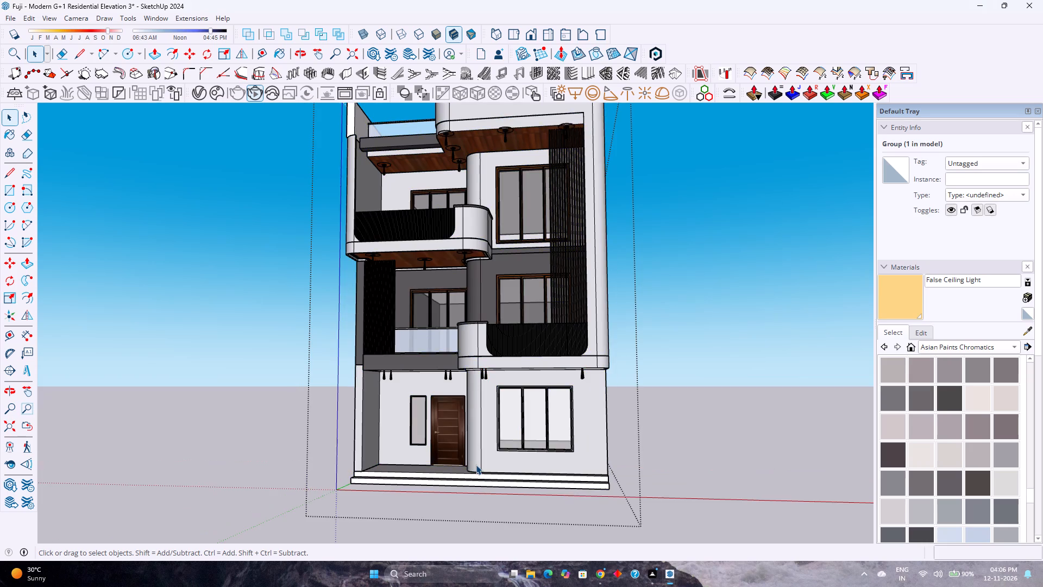
pyautogui.scroll(6, 476, 465)
pyautogui.moveTo(476, 467); pyautogui.dragTo(549, 307, button='middle')
pyautogui.middleClick(549, 307)
pyautogui.scroll(-8, 554, 358)
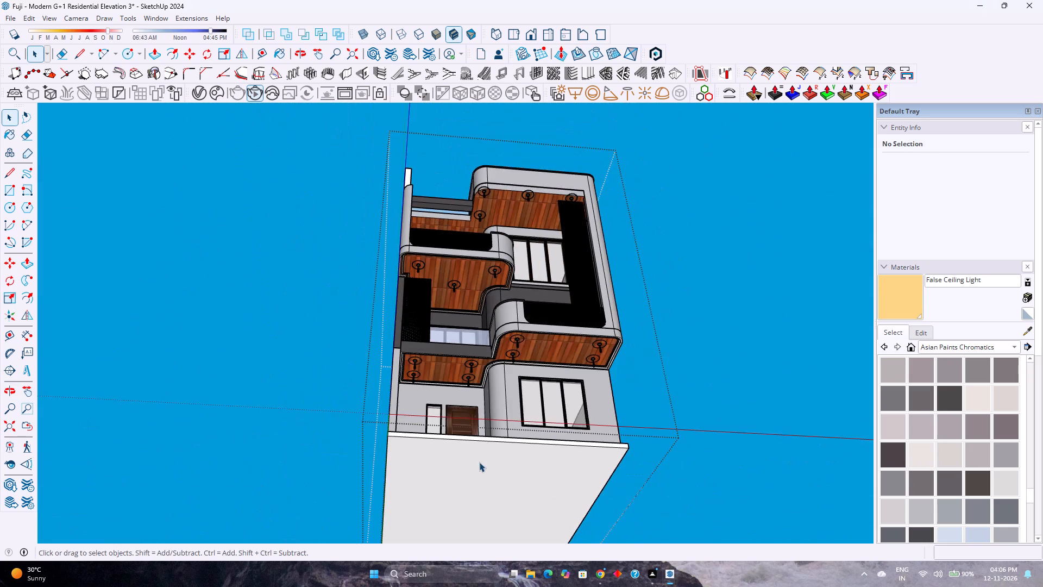
pyautogui.moveTo(479, 462); pyautogui.dragTo(494, 367, button='middle')
pyautogui.scroll(-4, 494, 367)
pyautogui.click(498, 428)
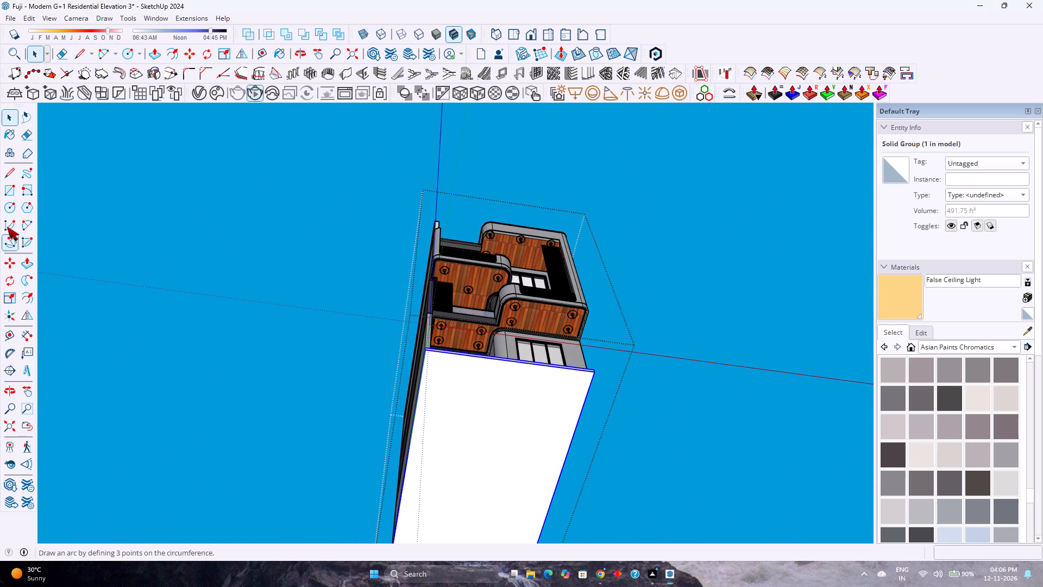
pyautogui.click(10, 192)
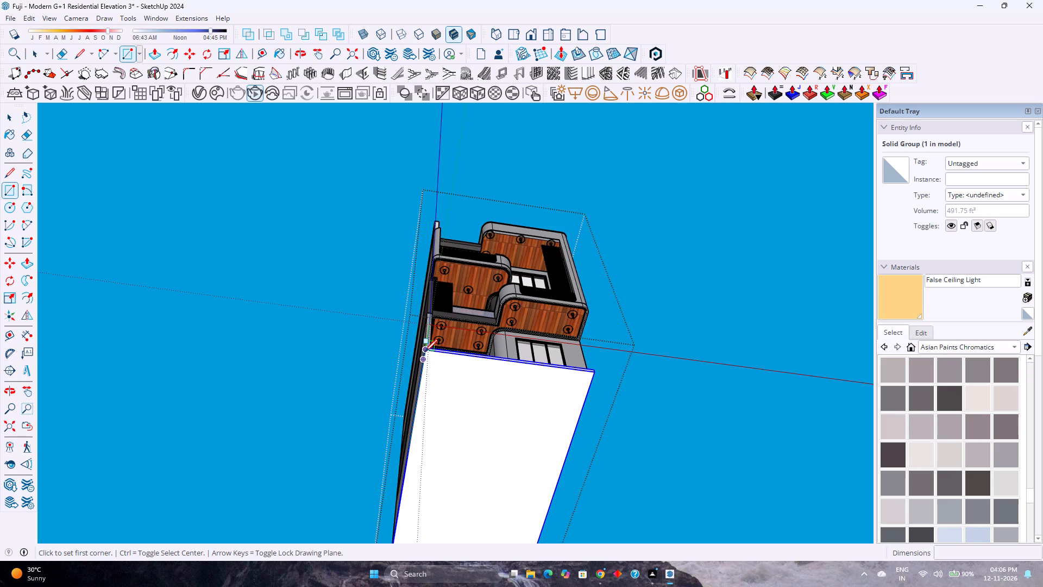
pyautogui.click(425, 352)
pyautogui.scroll(-5, 438, 357)
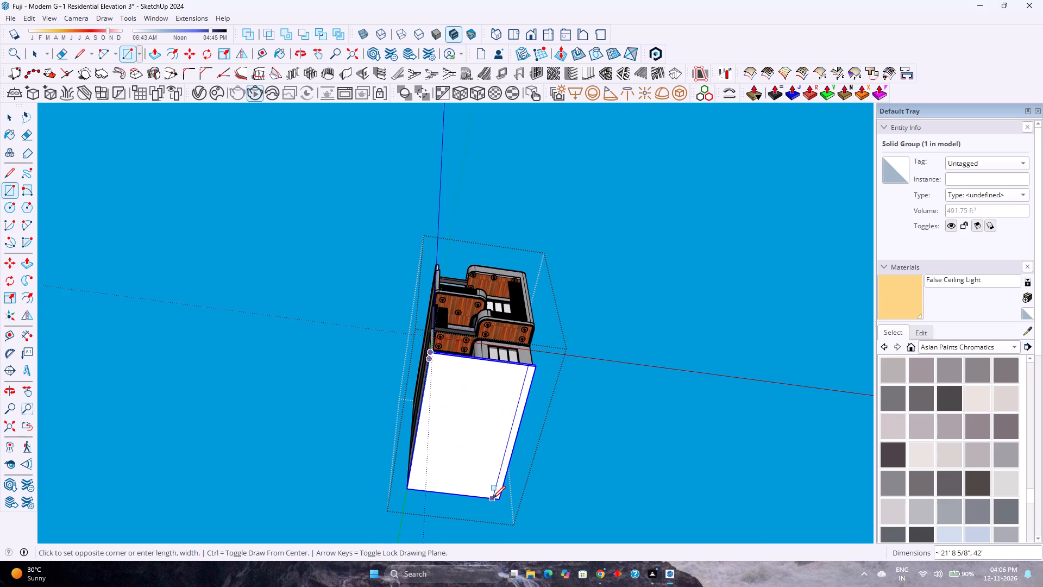
pyautogui.click(502, 502)
pyautogui.press('space')
pyautogui.doubleClick(470, 434)
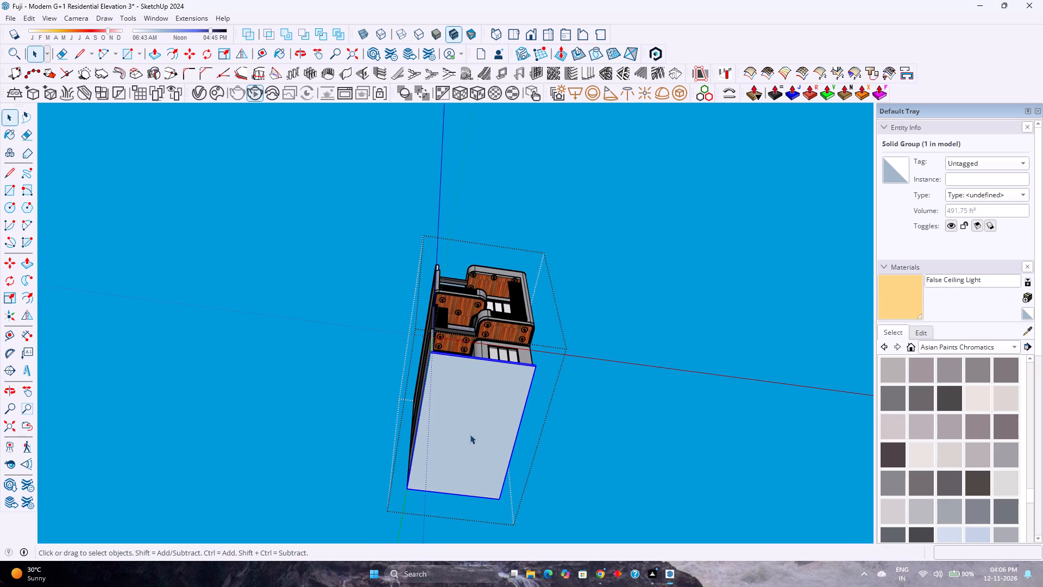
pyautogui.press('Escape')
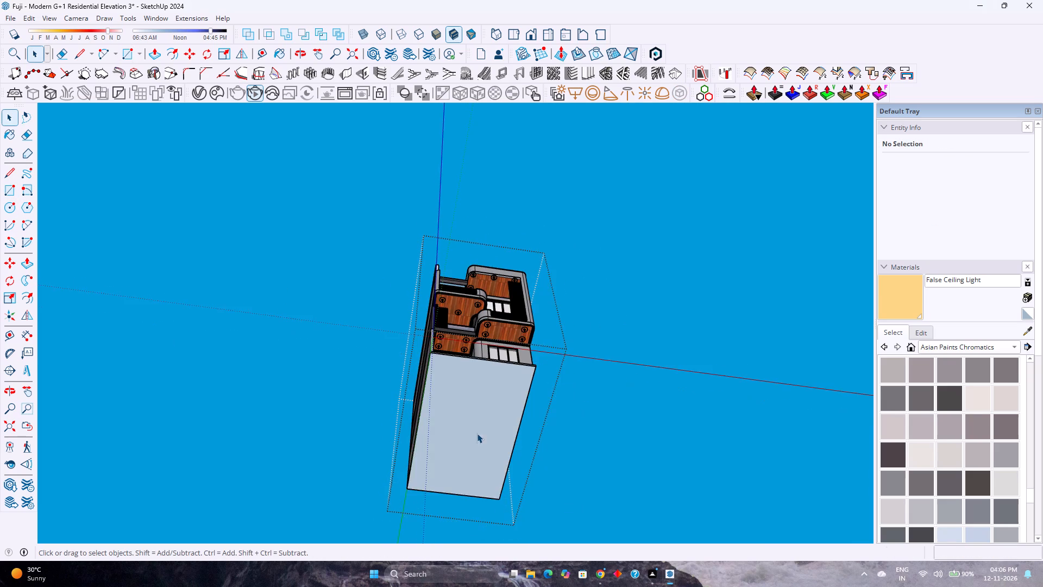
# Select the new rectangular face beneath the plinth together with its edges and make it a group.
pyautogui.scroll(3, 491, 398)
pyautogui.moveTo(491, 398); pyautogui.dragTo(466, 487, button='middle')
pyautogui.scroll(2, 463, 427)
pyautogui.click(463, 427)
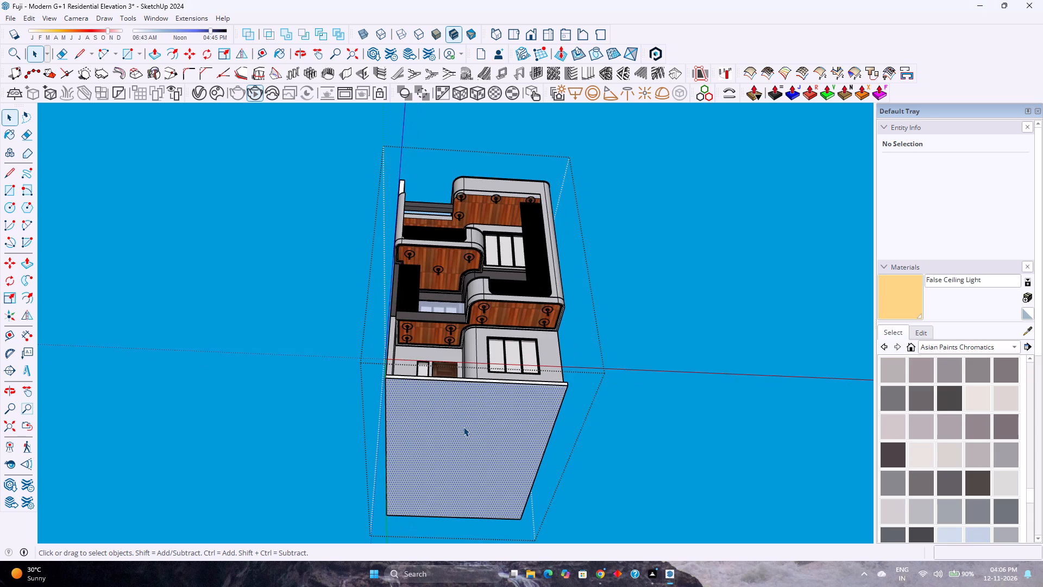
pyautogui.rightClick(463, 427)
pyautogui.doubleClick(455, 466)
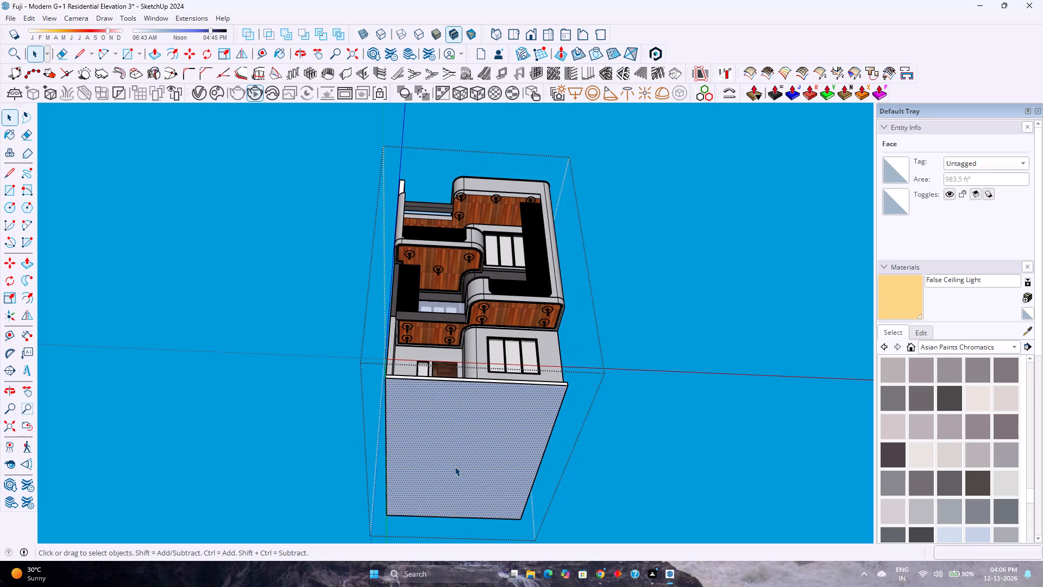
pyautogui.rightClick(455, 466)
pyautogui.doubleClick(428, 428)
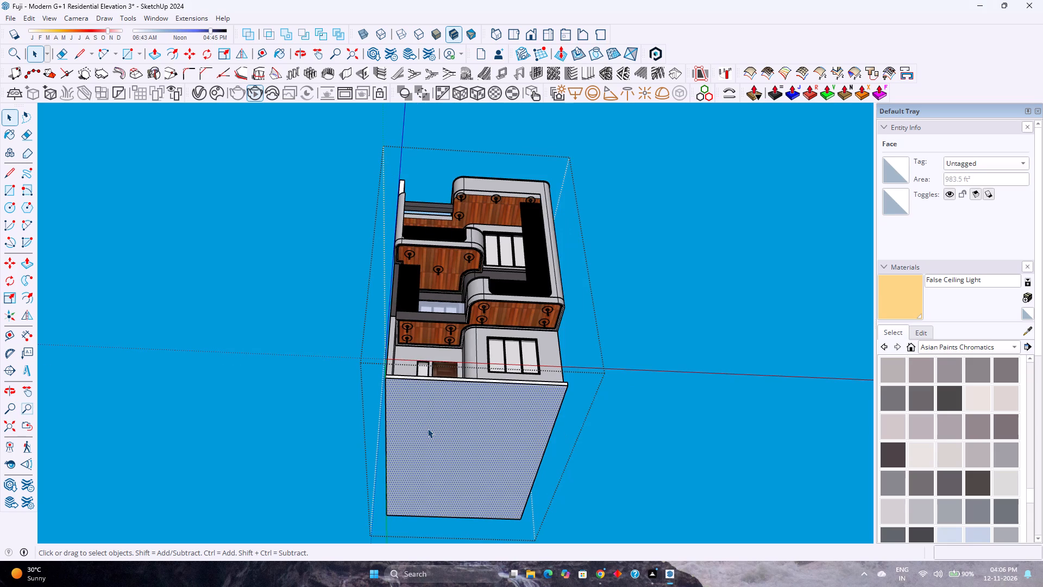
pyautogui.click(428, 428)
pyautogui.rightClick(428, 428)
pyautogui.tripleClick(428, 428)
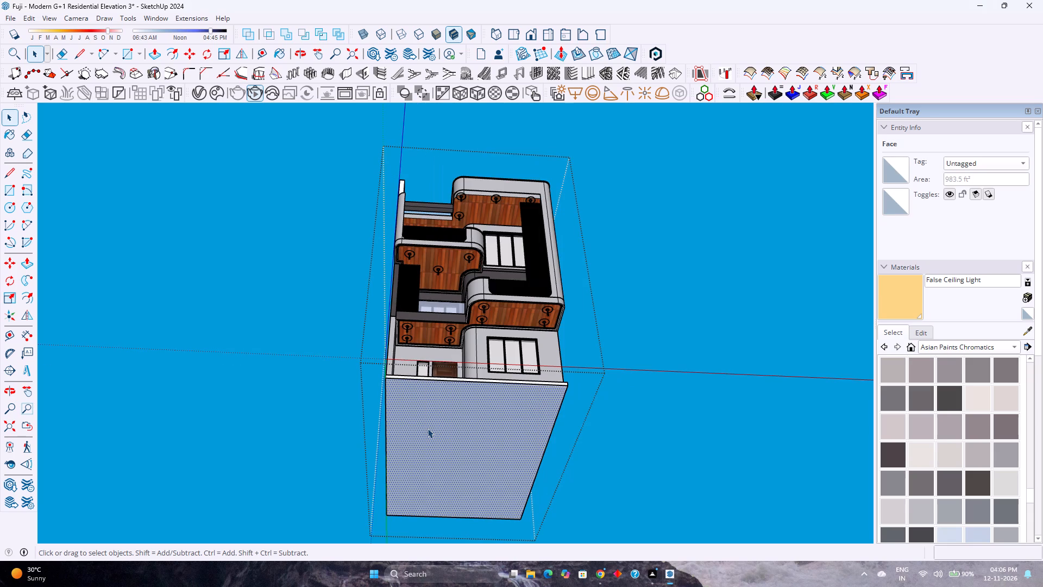
pyautogui.rightClick(428, 428)
pyautogui.click(513, 216)
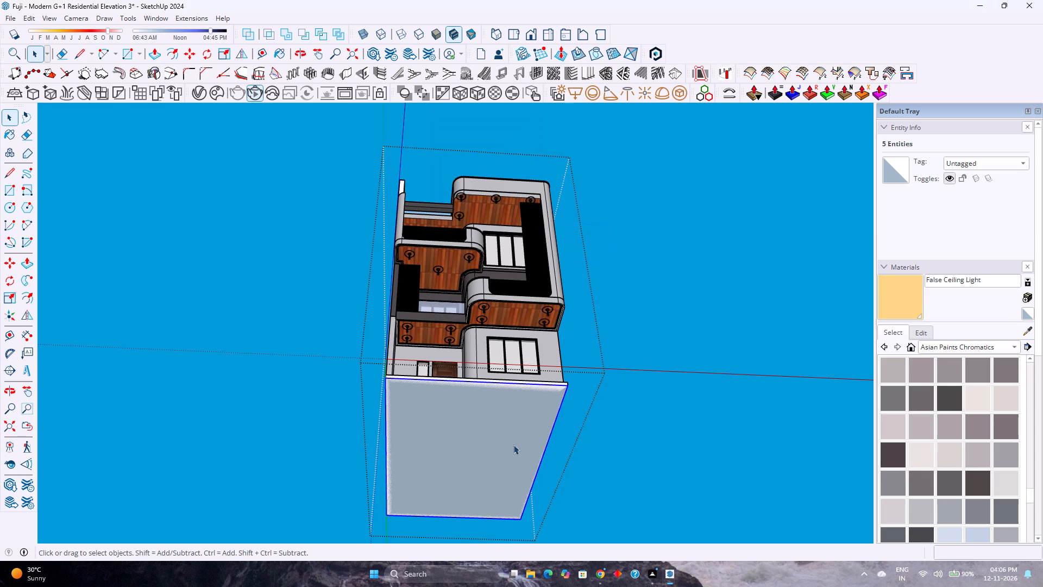
# Open the new group for editing and Push/Pull its bottom face 6" to form a ground slab.
pyautogui.doubleClick(511, 474)
pyautogui.doubleClick(475, 444)
pyautogui.scroll(3, 475, 444)
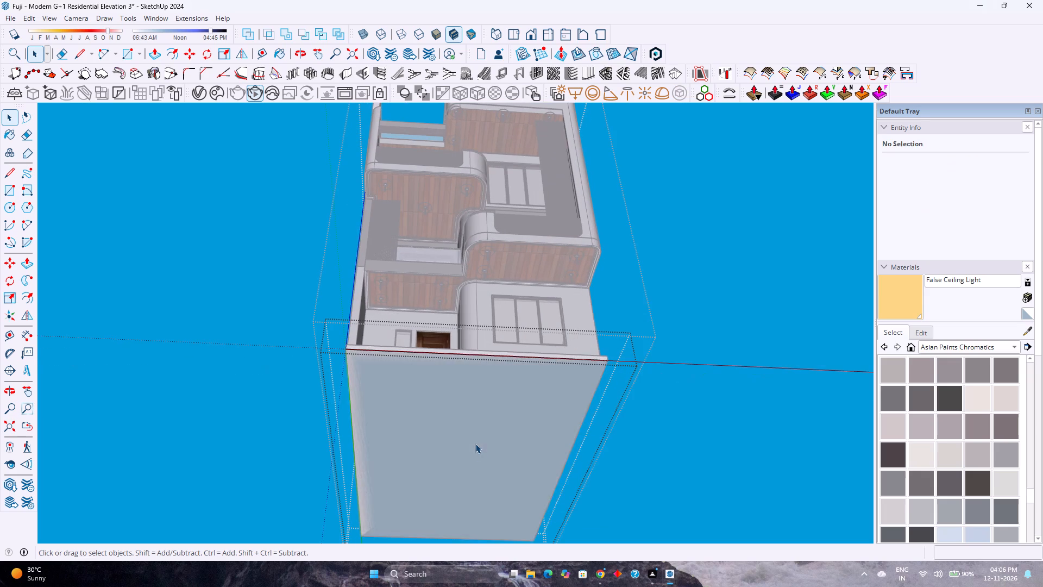
pyautogui.press('p')
pyautogui.click(474, 442)
pyautogui.press('6')
pyautogui.press('Return')
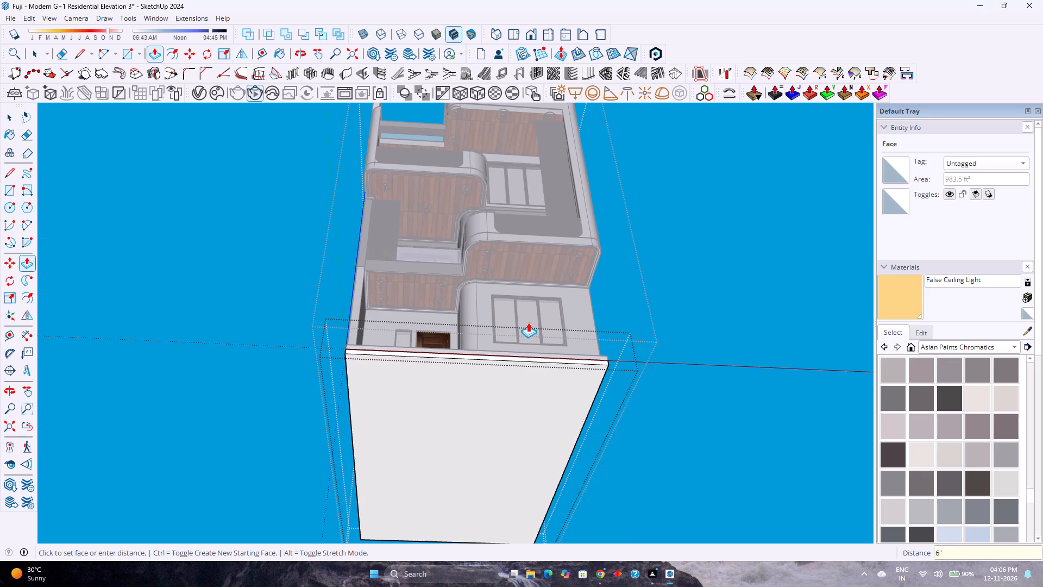
# Extend the ground slab's front edge face 10' outward in front of the entrance steps.
pyautogui.moveTo(514, 365); pyautogui.dragTo(516, 537, button='middle')
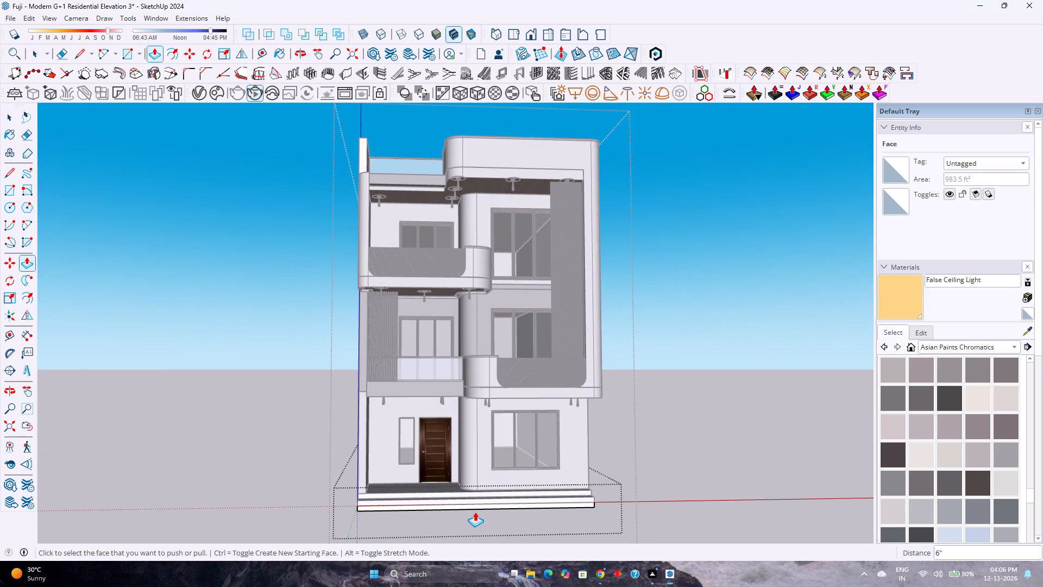
pyautogui.click(475, 508)
pyautogui.scroll(-3, 480, 519)
pyautogui.keyDown('shift'); pyautogui.moveTo(483, 510); pyautogui.dragTo(444, 402, button='middle'); pyautogui.keyUp('shift')
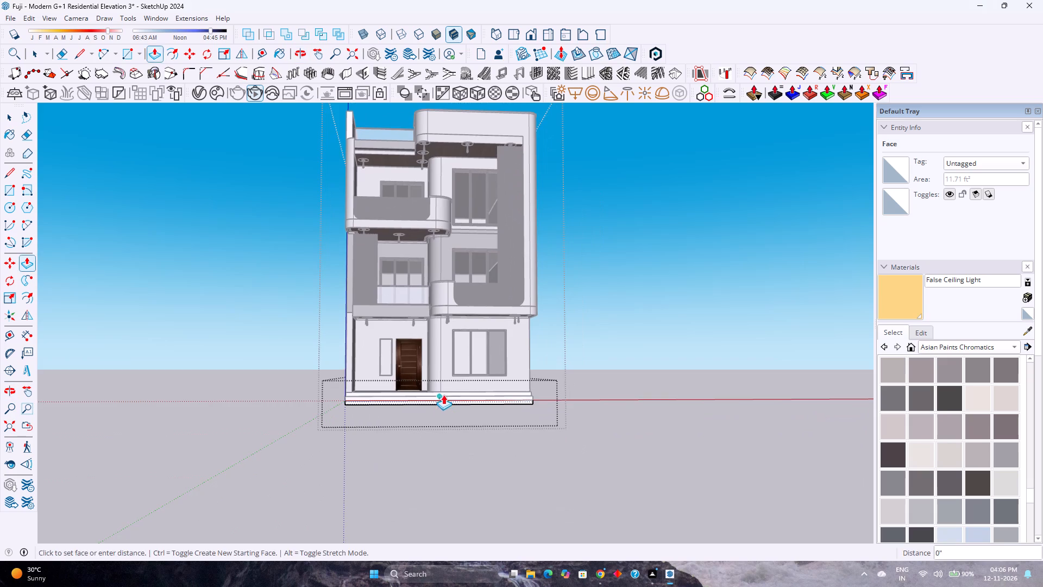
pyautogui.moveTo(443, 395); pyautogui.dragTo(459, 444, button='middle')
pyautogui.press('1')
pyautogui.press('0')
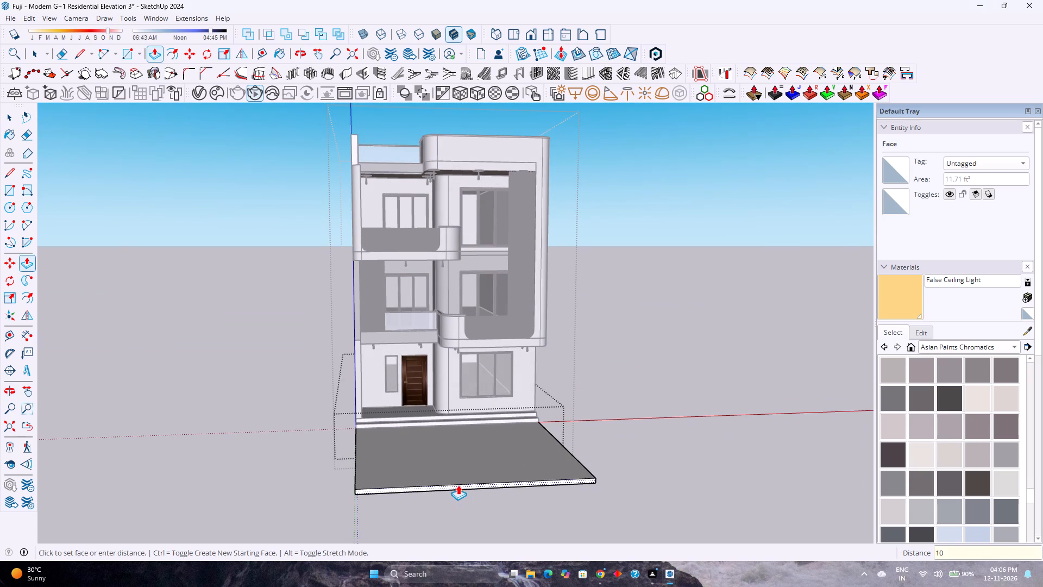
pyautogui.press("'")
pyautogui.press('Return')
# Extend the ground slab's long edge face 3' outward on the window side, away from the entrance door.
pyautogui.moveTo(465, 454); pyautogui.dragTo(237, 475, button='middle')
pyautogui.scroll(4, 403, 447)
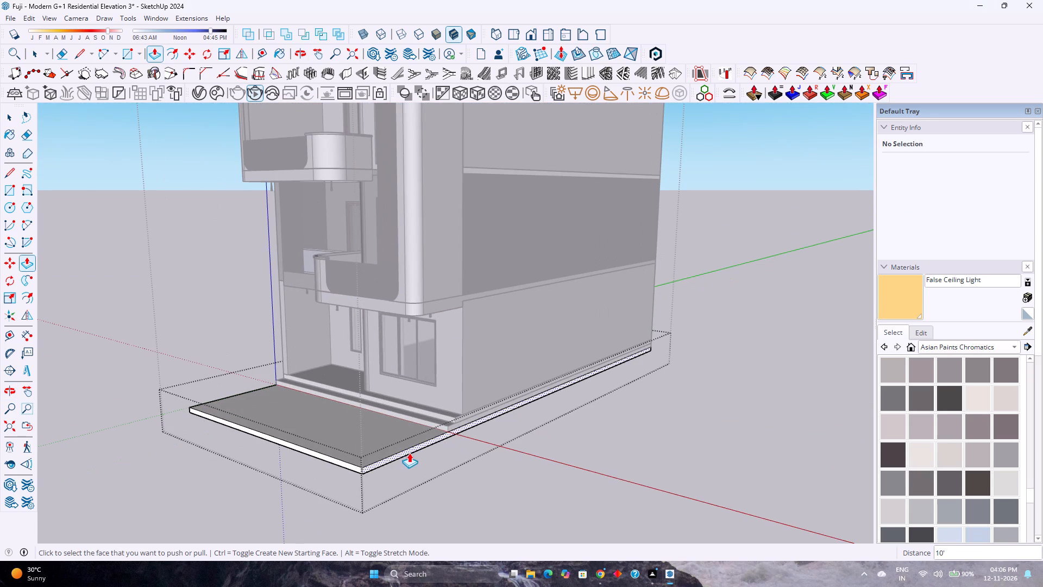
pyautogui.click(409, 452)
pyautogui.press('3')
pyautogui.press("'")
pyautogui.press('Return')
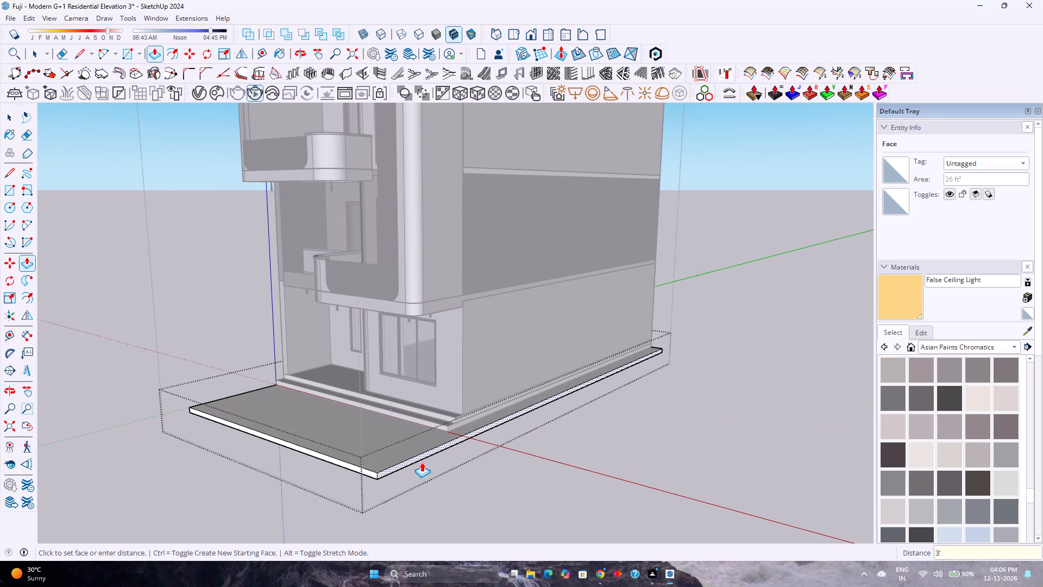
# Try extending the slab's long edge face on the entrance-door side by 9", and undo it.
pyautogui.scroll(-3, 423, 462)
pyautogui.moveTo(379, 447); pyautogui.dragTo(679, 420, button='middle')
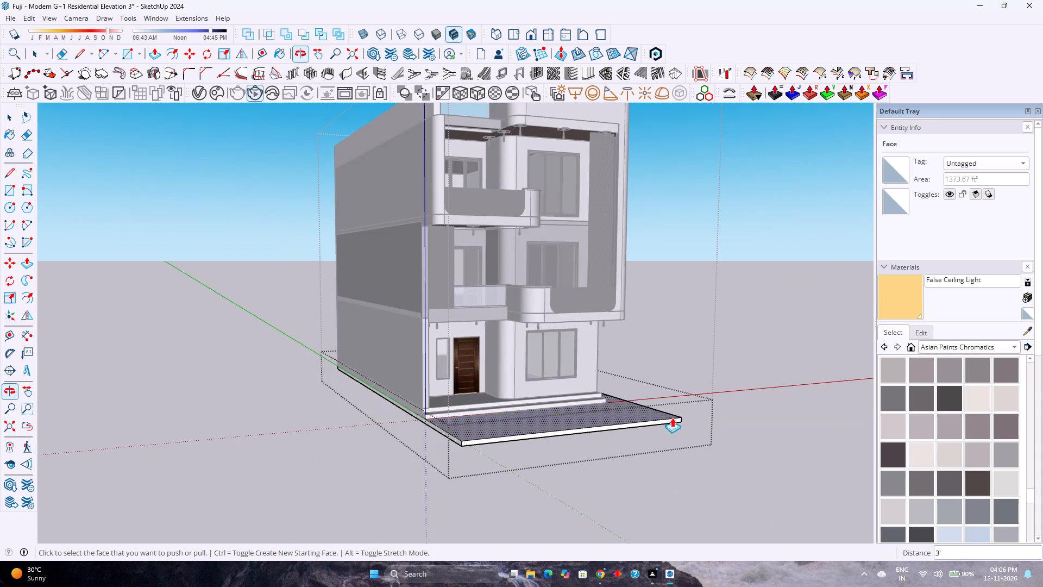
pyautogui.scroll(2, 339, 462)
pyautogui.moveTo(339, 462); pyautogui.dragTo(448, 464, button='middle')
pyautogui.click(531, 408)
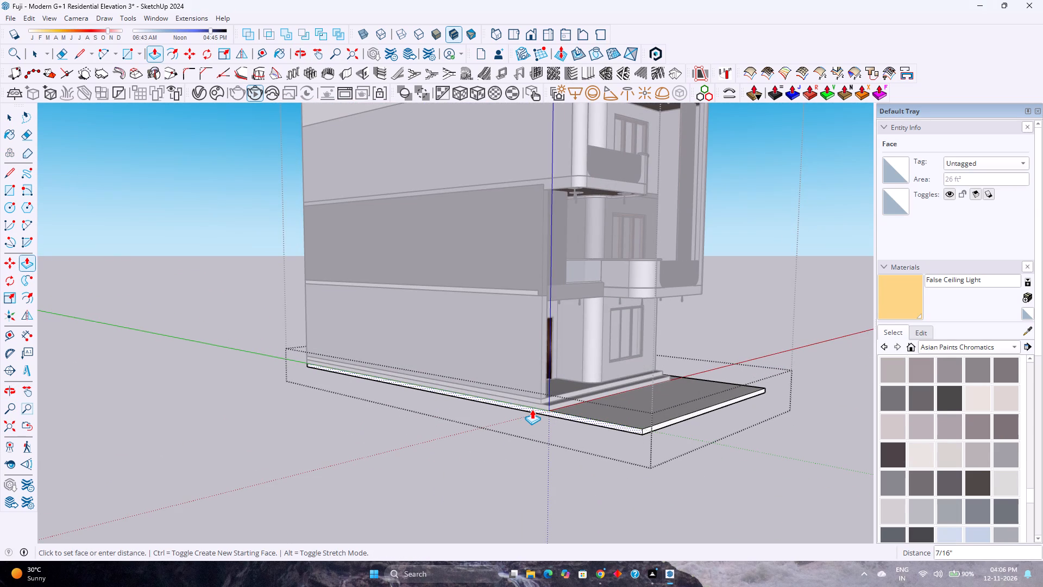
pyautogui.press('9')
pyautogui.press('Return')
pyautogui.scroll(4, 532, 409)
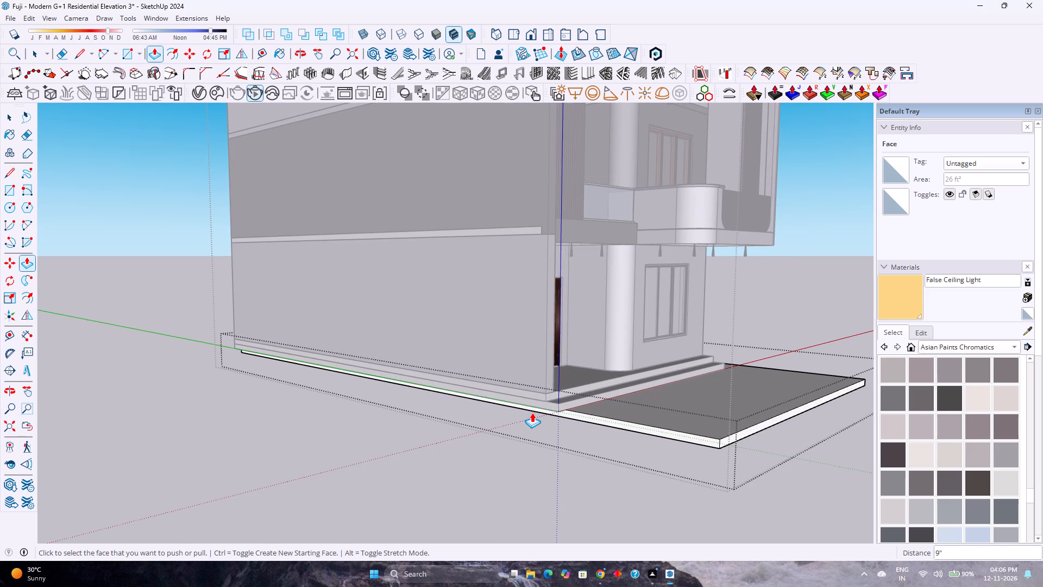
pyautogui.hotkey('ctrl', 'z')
# Extend the ground slab's long edge face on the entrance-door side 9" outward.
pyautogui.click(579, 418)
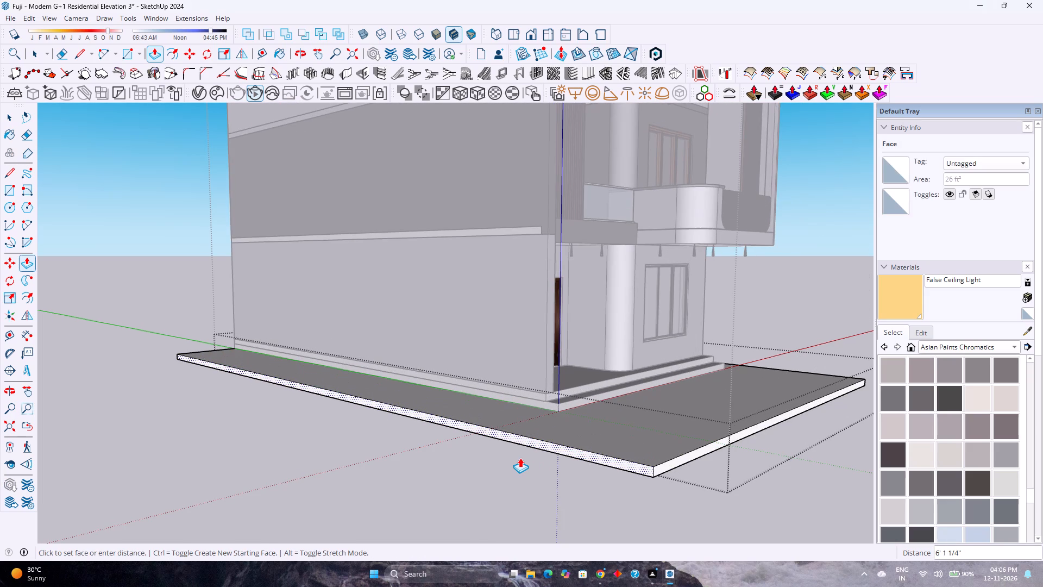
pyautogui.press('9')
pyautogui.press('Return')
# Extend the ground slab's rear edge face 1' outward behind the building.
pyautogui.scroll(-3, 517, 457)
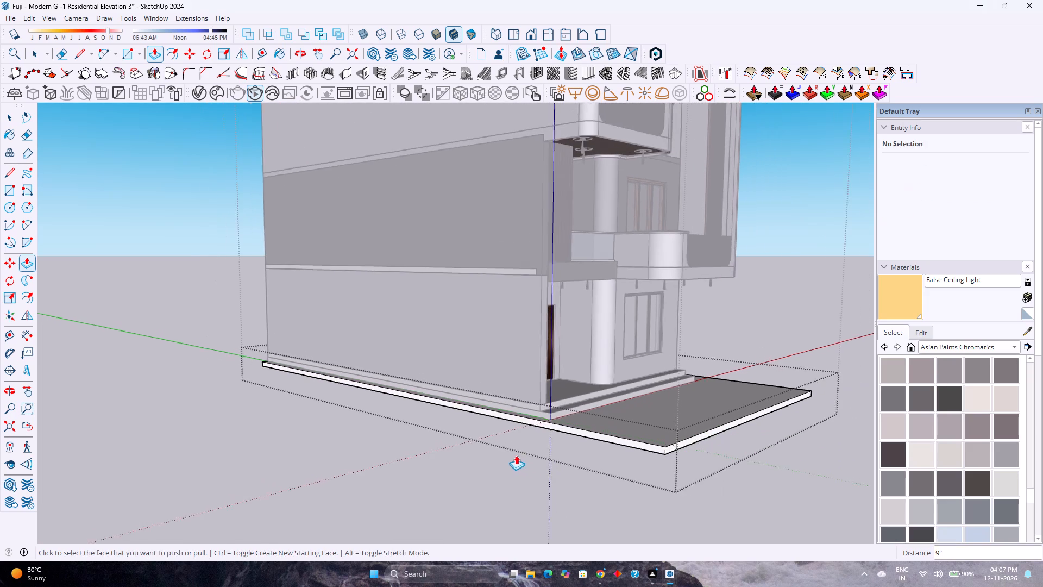
pyautogui.scroll(-1, 516, 455)
pyautogui.moveTo(530, 460); pyautogui.dragTo(284, 452, button='middle')
pyautogui.scroll(-4, 275, 430)
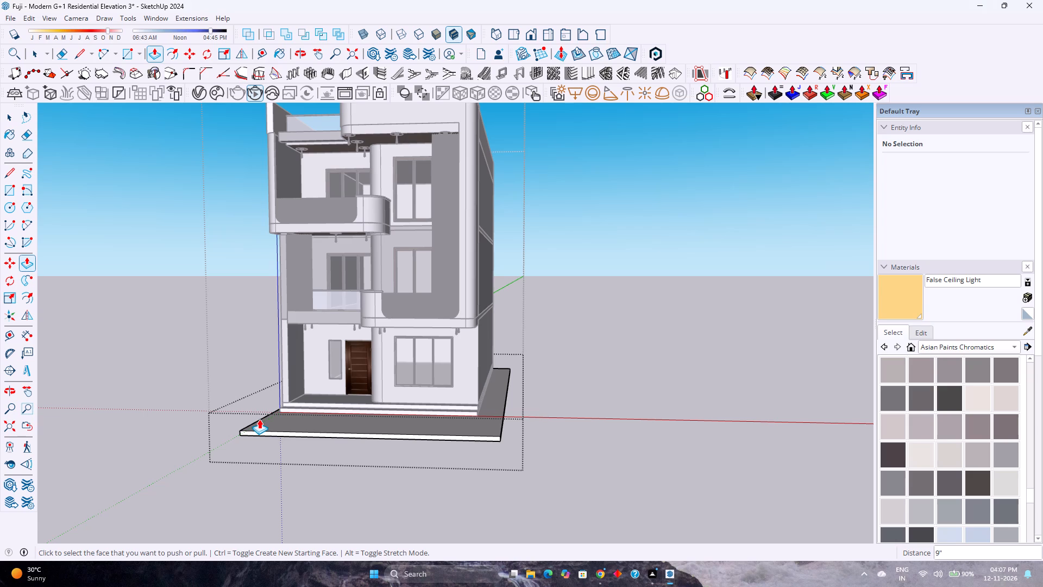
pyautogui.moveTo(552, 379); pyautogui.dragTo(64, 504, button='middle')
pyautogui.middleClick(64, 504)
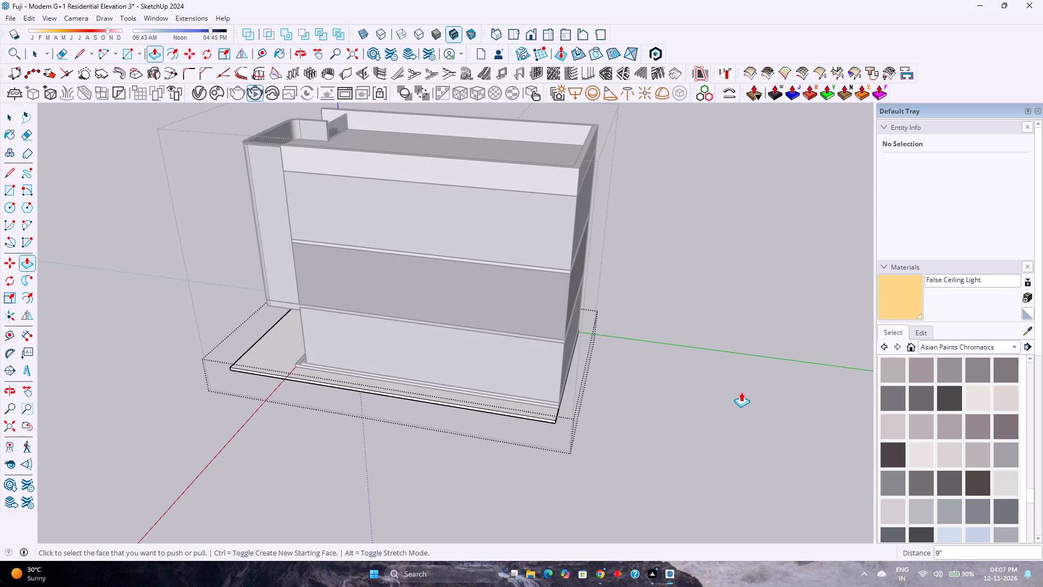
pyautogui.scroll(12, 744, 391)
pyautogui.moveTo(538, 426); pyautogui.dragTo(393, 367, button='middle')
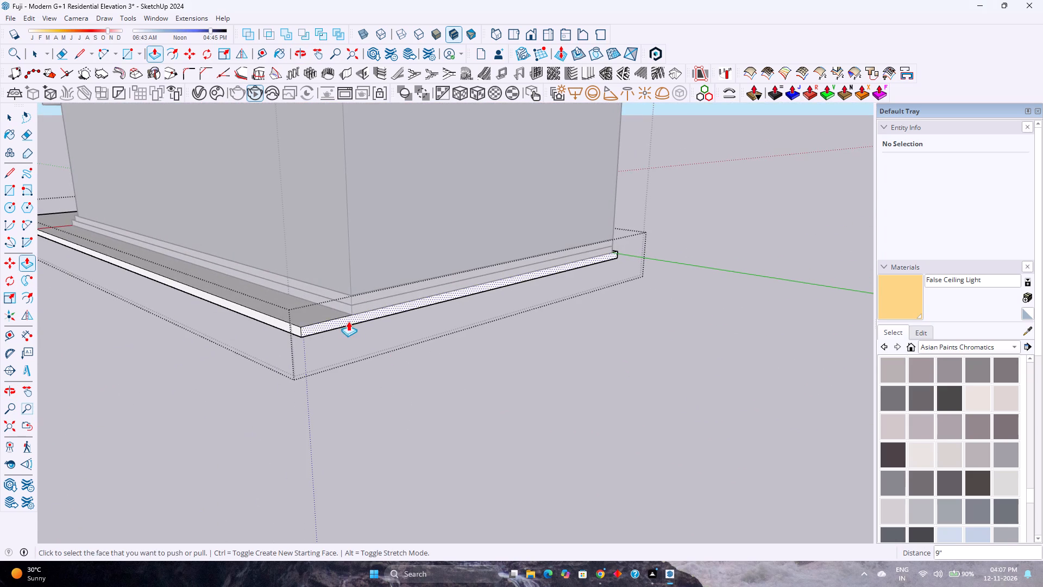
pyautogui.click(345, 320)
pyautogui.write("1'")
pyautogui.press('Return')
pyautogui.press('space')
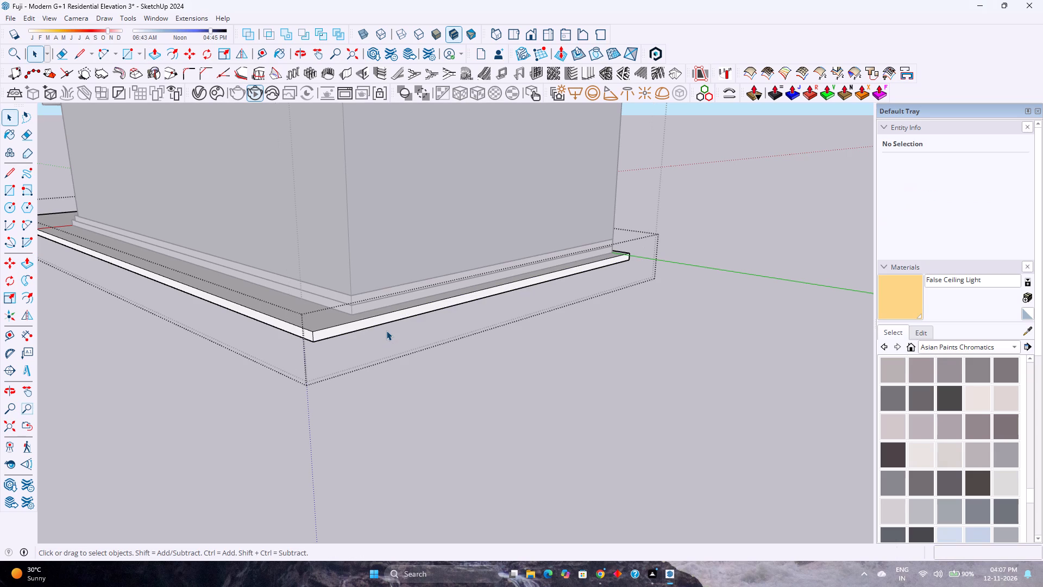
# Offset the outline of the ground slab's top face 9" inward to form a perimeter border.
pyautogui.scroll(-2, 385, 335)
pyautogui.click(269, 301)
pyautogui.moveTo(249, 301); pyautogui.dragTo(575, 394, button='middle')
pyautogui.scroll(-15, 597, 394)
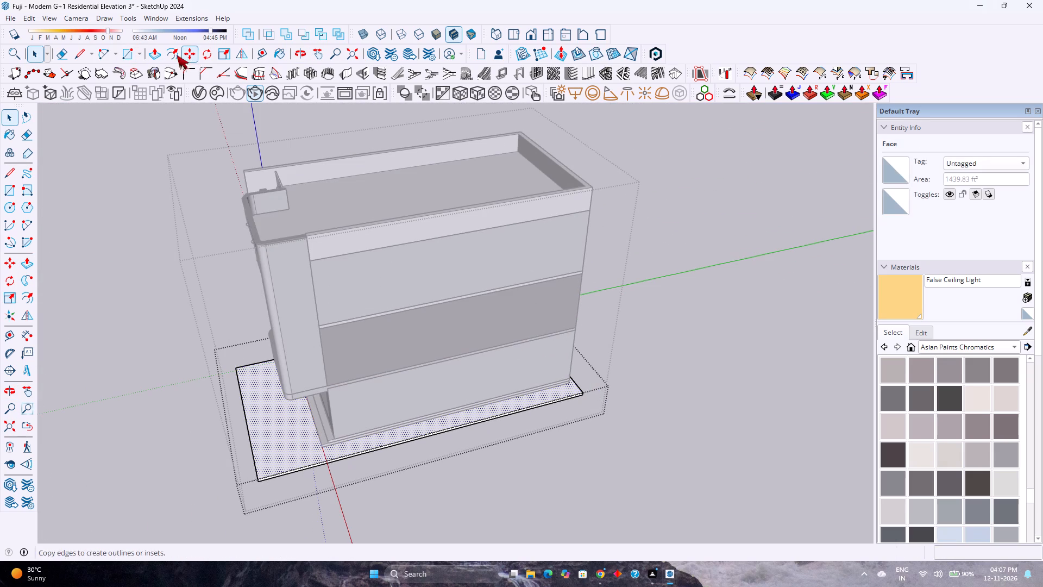
pyautogui.click(171, 52)
pyautogui.click(255, 433)
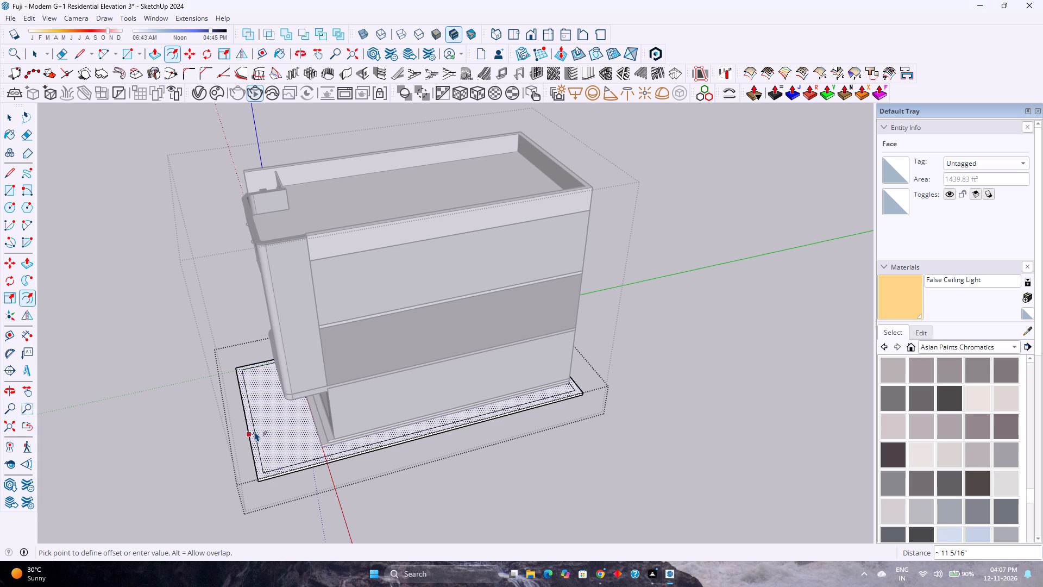
pyautogui.press('9')
pyautogui.press('Return')
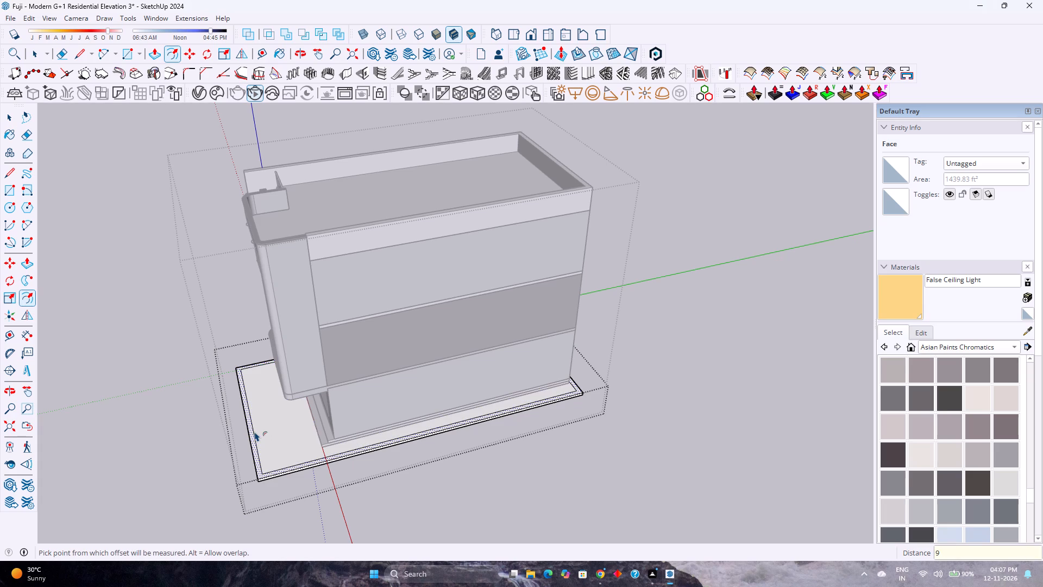
pyautogui.press('space')
# Push/Pull the slab's 9" border face up 5' to form a compound wall around the building.
pyautogui.scroll(4, 248, 438)
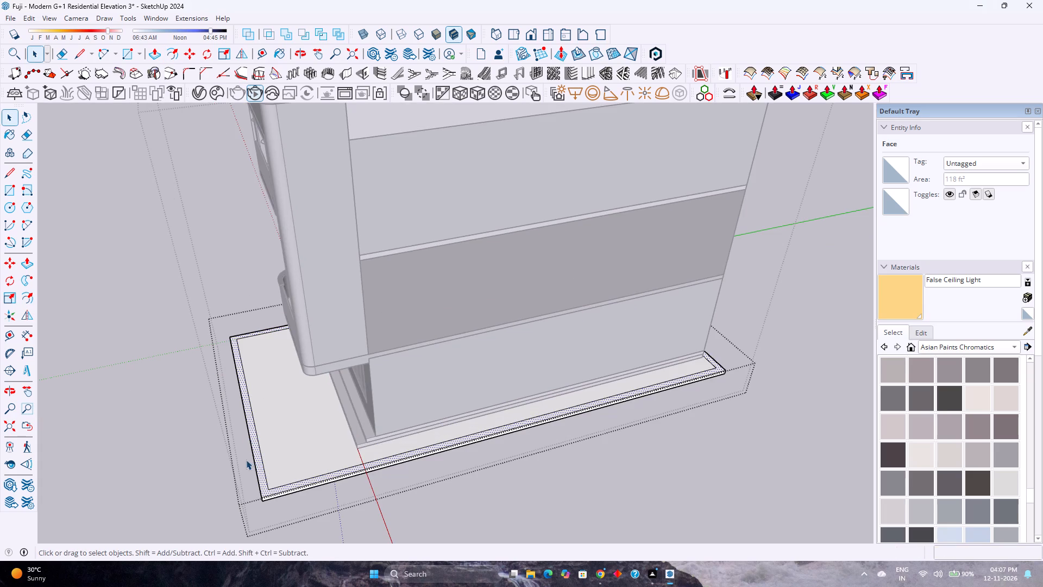
pyautogui.press('p')
pyautogui.click(256, 459)
pyautogui.write("5'")
pyautogui.press('Return')
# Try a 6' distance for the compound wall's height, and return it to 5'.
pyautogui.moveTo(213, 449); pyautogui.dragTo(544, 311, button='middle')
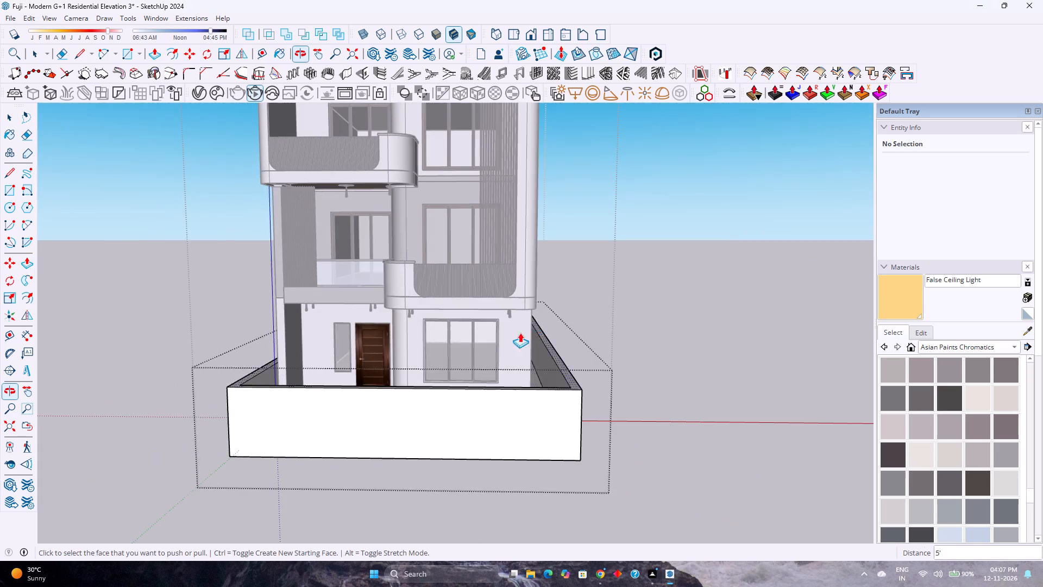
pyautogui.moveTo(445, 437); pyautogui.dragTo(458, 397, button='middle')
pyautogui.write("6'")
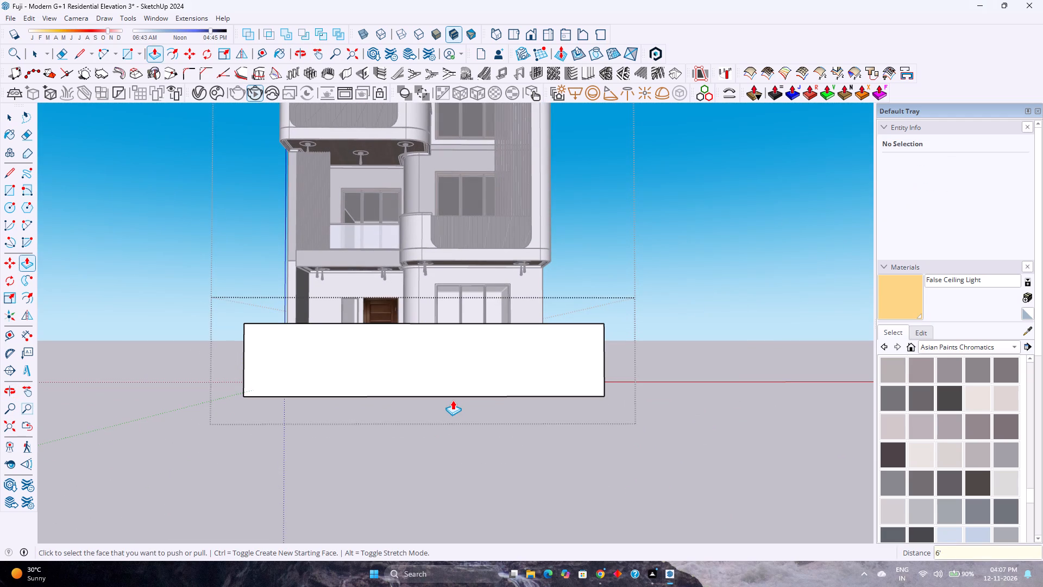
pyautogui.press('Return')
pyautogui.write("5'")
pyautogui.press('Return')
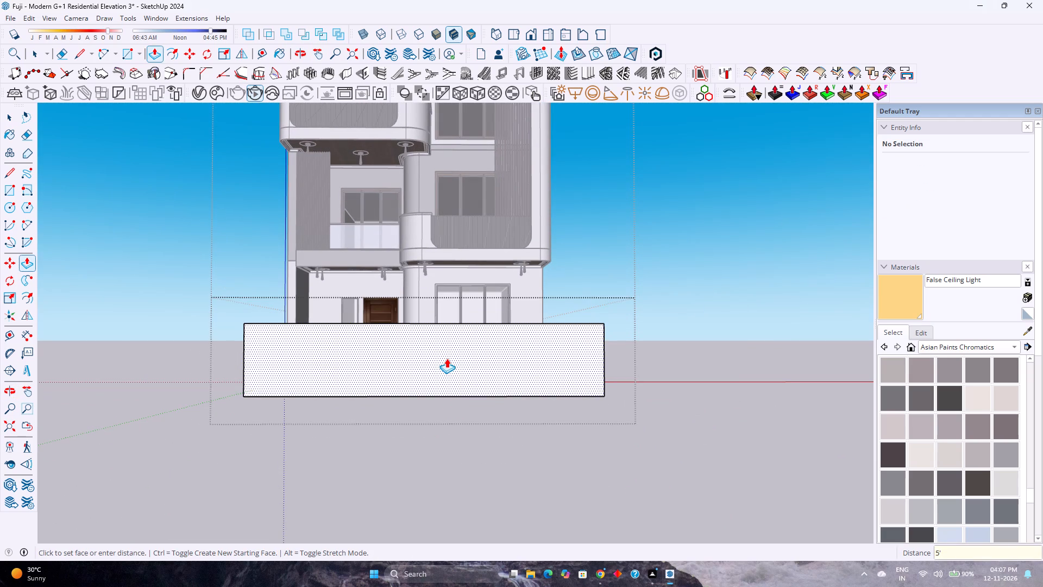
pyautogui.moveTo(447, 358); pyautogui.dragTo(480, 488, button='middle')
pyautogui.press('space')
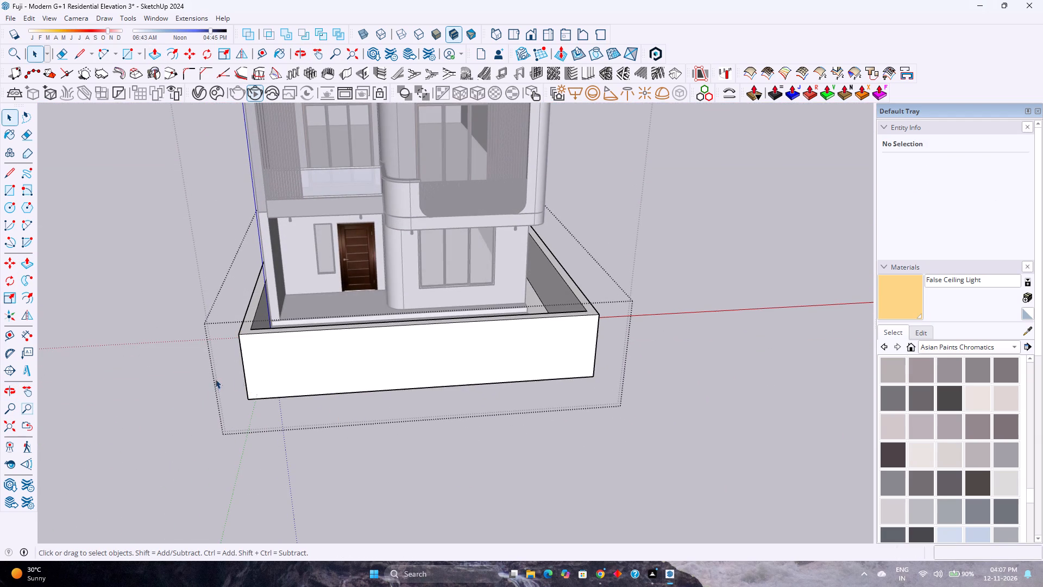
# Copy the front wall's vertical corner edge on the entrance-door side 1' inward along the red axis.
pyautogui.scroll(4, 216, 378)
pyautogui.click(258, 357)
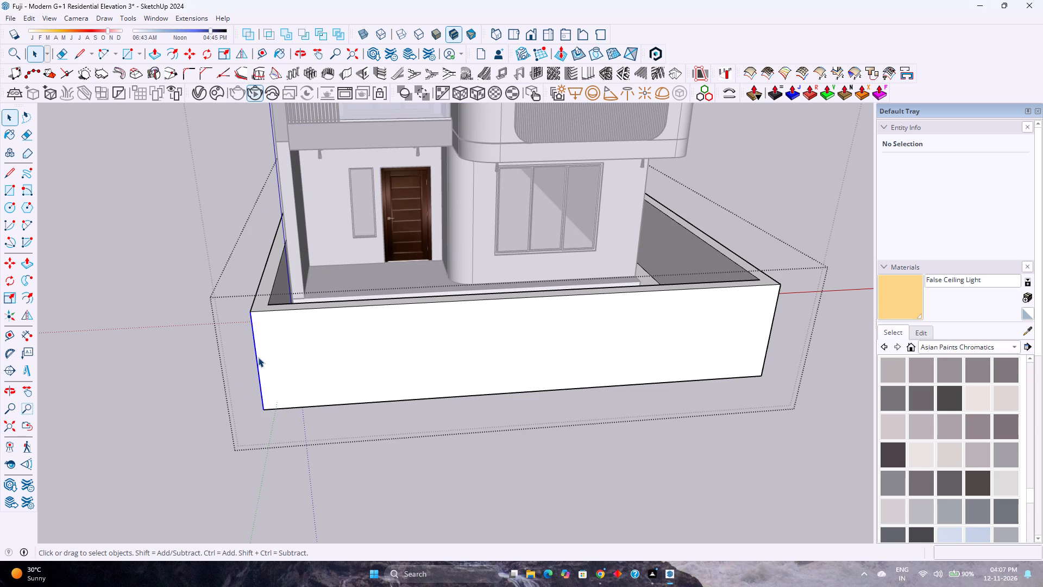
pyautogui.press('m')
pyautogui.click(250, 313)
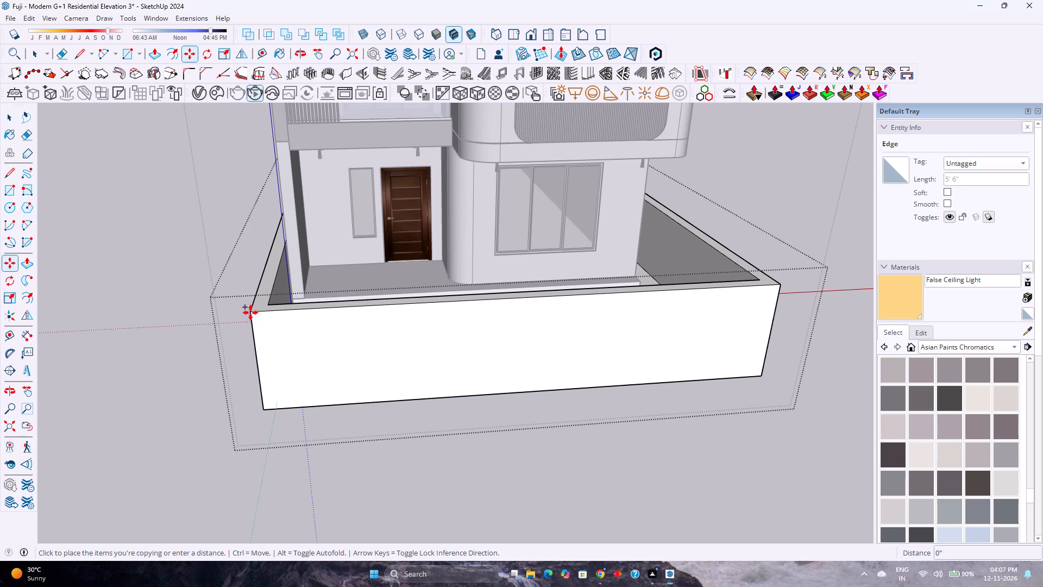
pyautogui.press('Right')
pyautogui.write("1'")
pyautogui.press('Return')
# Copy the new vertical edge 10' further along the front wall on the red axis to mark an opening.
pyautogui.scroll(2, 284, 308)
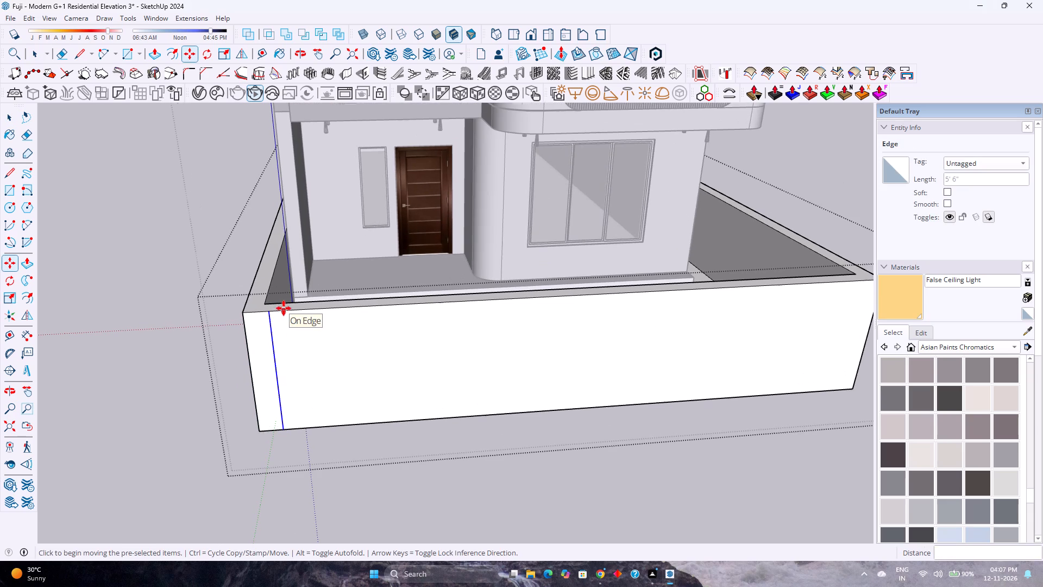
pyautogui.click(271, 312)
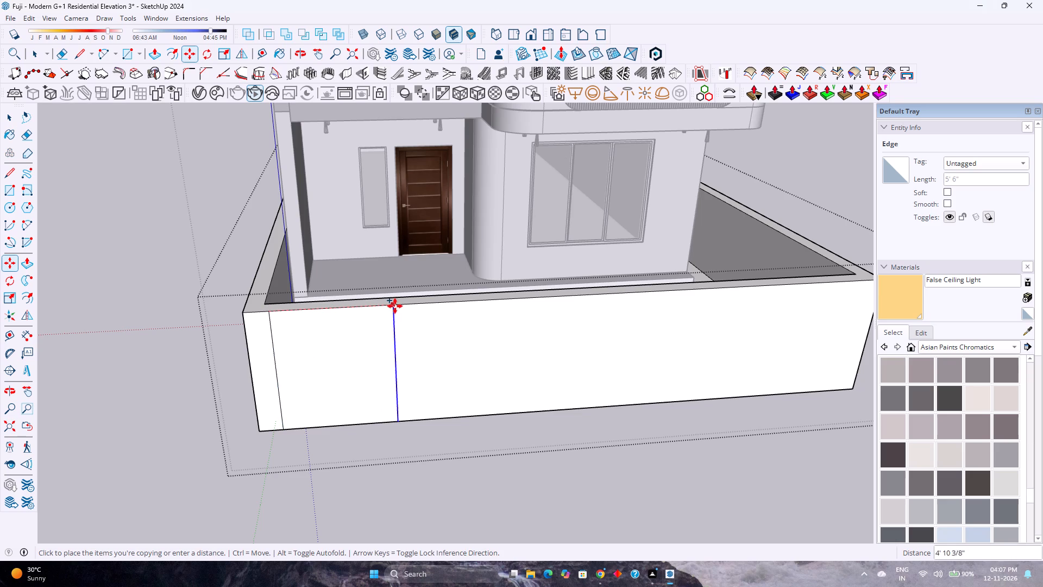
pyautogui.press('Right')
pyautogui.write("10'")
pyautogui.press('Return')
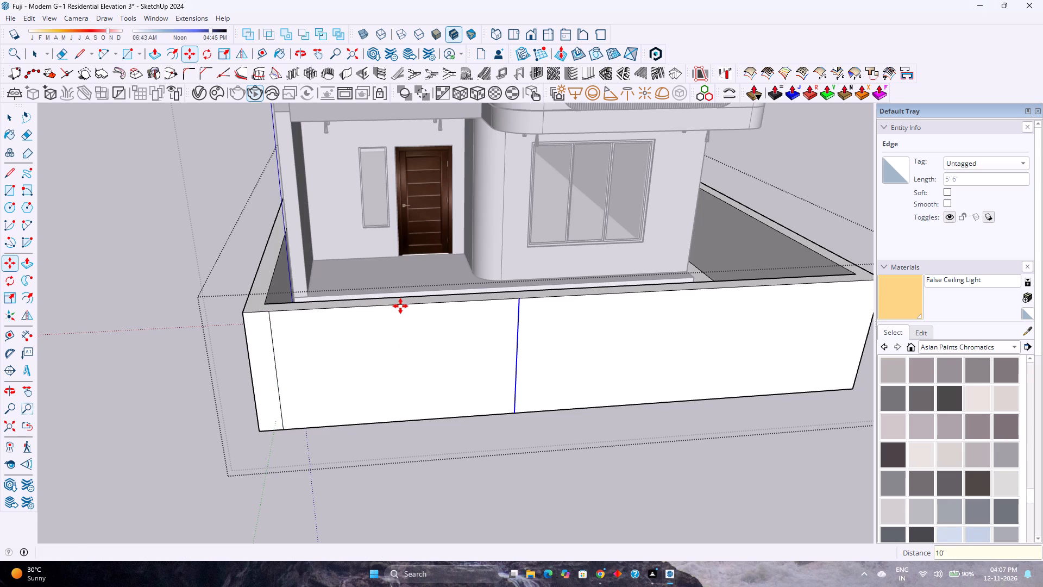
# Set the last edge copy's distance to 11' to widen the marked opening in the front wall.
pyautogui.scroll(-2, 401, 307)
pyautogui.moveTo(467, 358); pyautogui.dragTo(446, 242, button='middle')
pyautogui.scroll(-3, 458, 261)
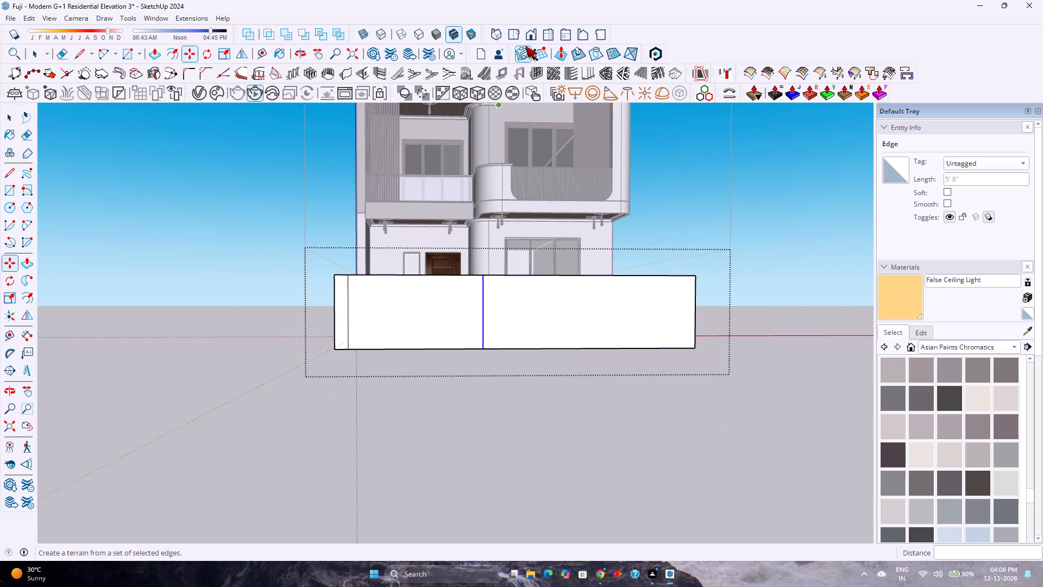
pyautogui.click(529, 39)
pyautogui.click(10, 432)
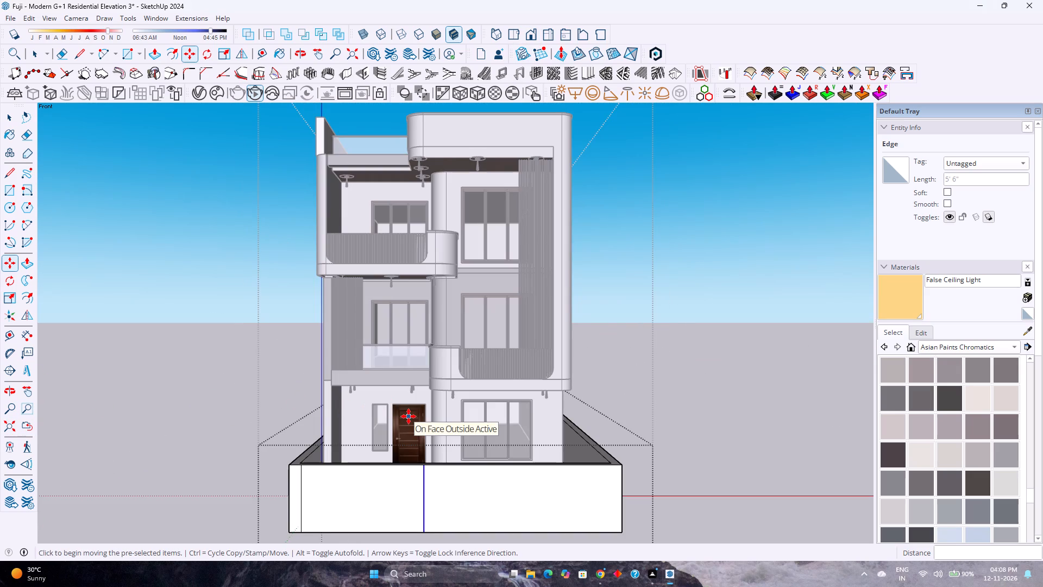
pyautogui.write("11'")
pyautogui.press('Return')
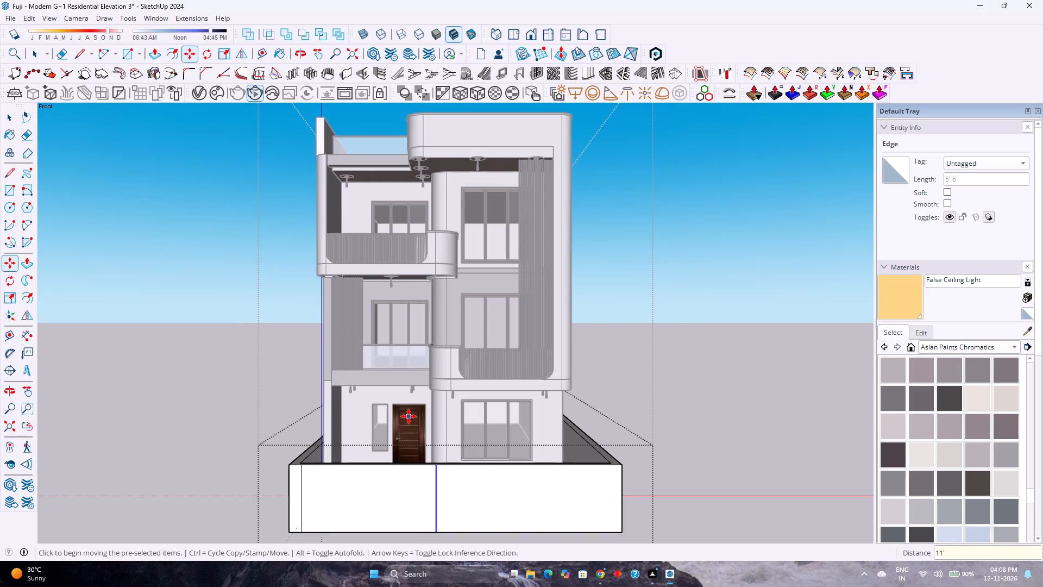
# Push the front wall section between the two copied edges back 9", through the wall's thickness.
pyautogui.scroll(-5, 406, 416)
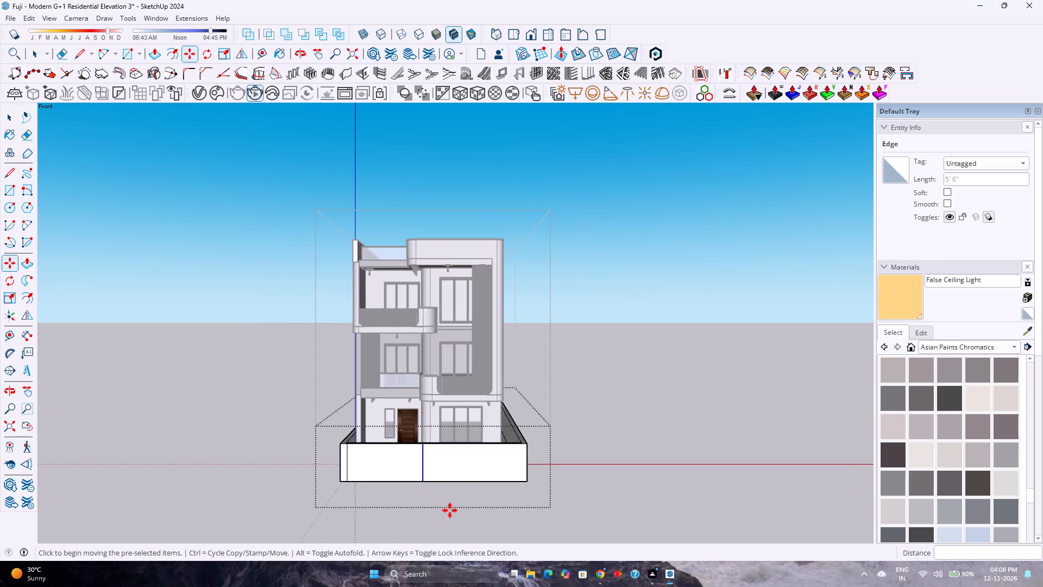
pyautogui.scroll(4, 453, 483)
pyautogui.press('p')
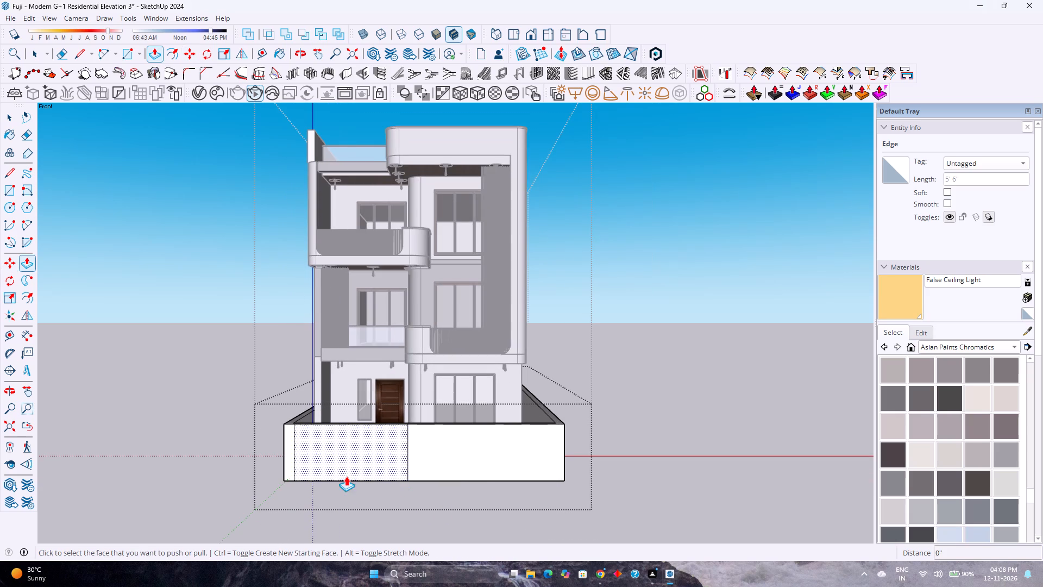
pyautogui.click(342, 469)
pyautogui.click(344, 452)
# Pull the slab strip below the recess forward 9", flush with the wall front, and erase its short vertical end lines.
pyautogui.scroll(3, 345, 447)
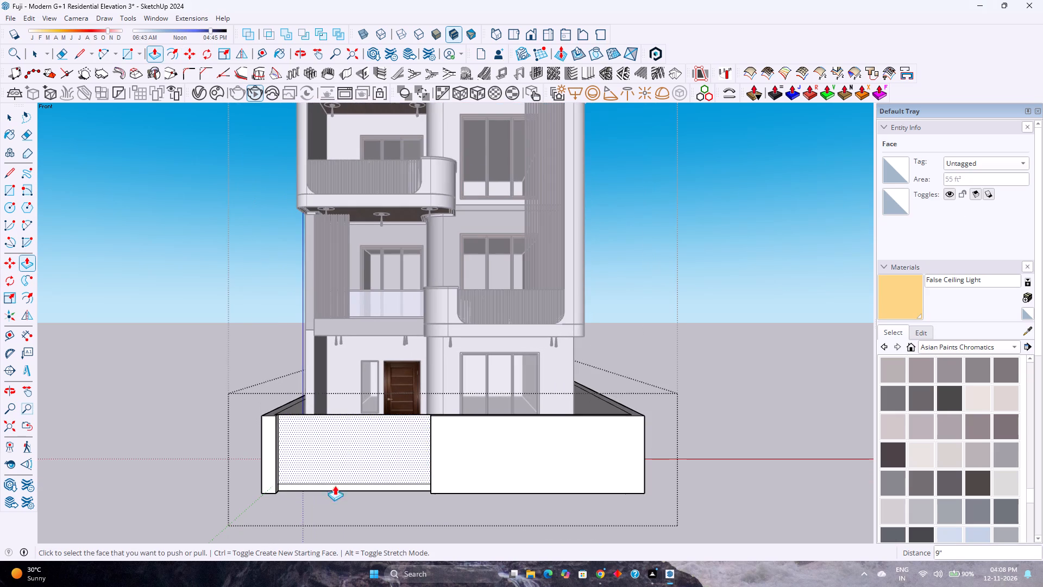
pyautogui.click(335, 486)
pyautogui.click(271, 491)
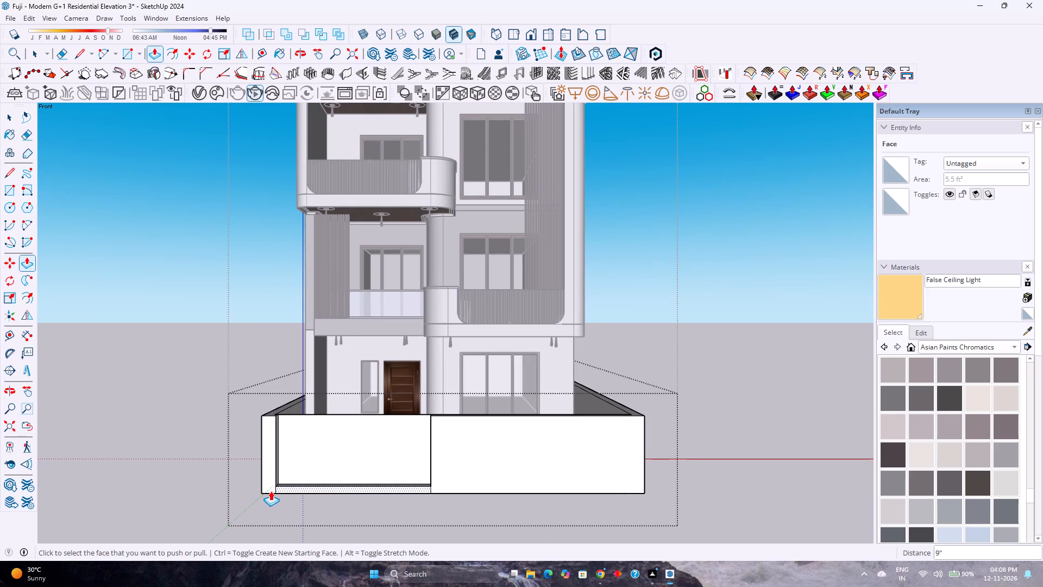
pyautogui.press('e')
pyautogui.scroll(7, 280, 483)
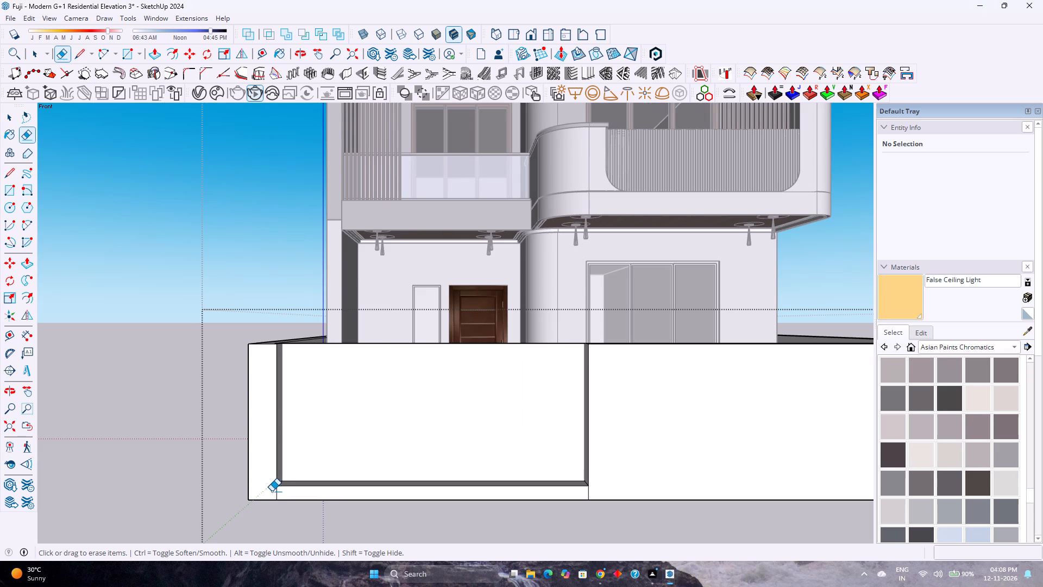
pyautogui.moveTo(272, 491); pyautogui.dragTo(277, 494)
pyautogui.moveTo(586, 495); pyautogui.dragTo(591, 495)
# Delete the recessed face and its remaining top edge to open the gateway in the front wall.
pyautogui.press('space')
pyautogui.click(471, 436)
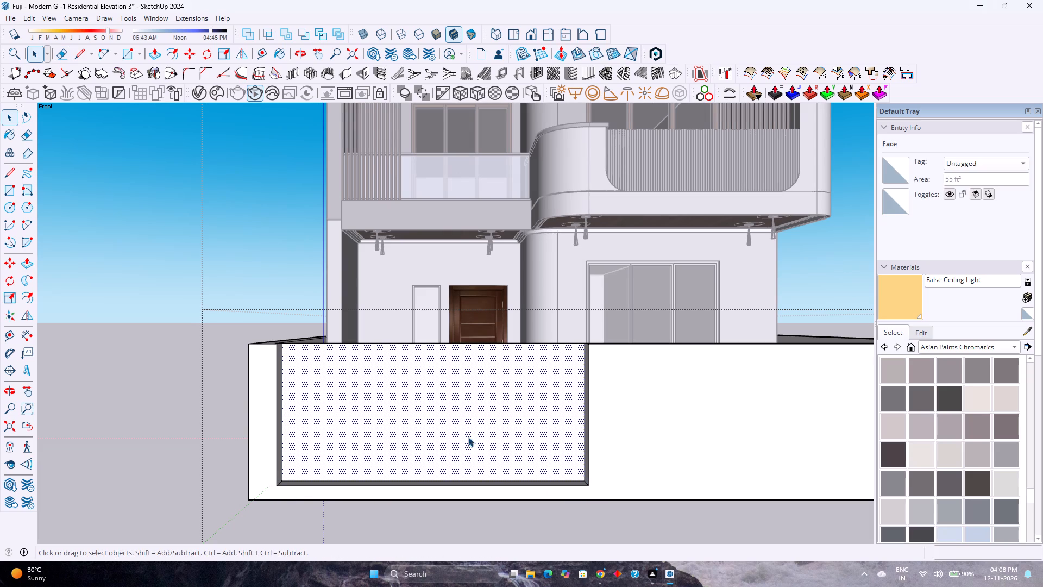
pyautogui.press('Delete')
pyautogui.click(454, 344)
pyautogui.press('Delete')
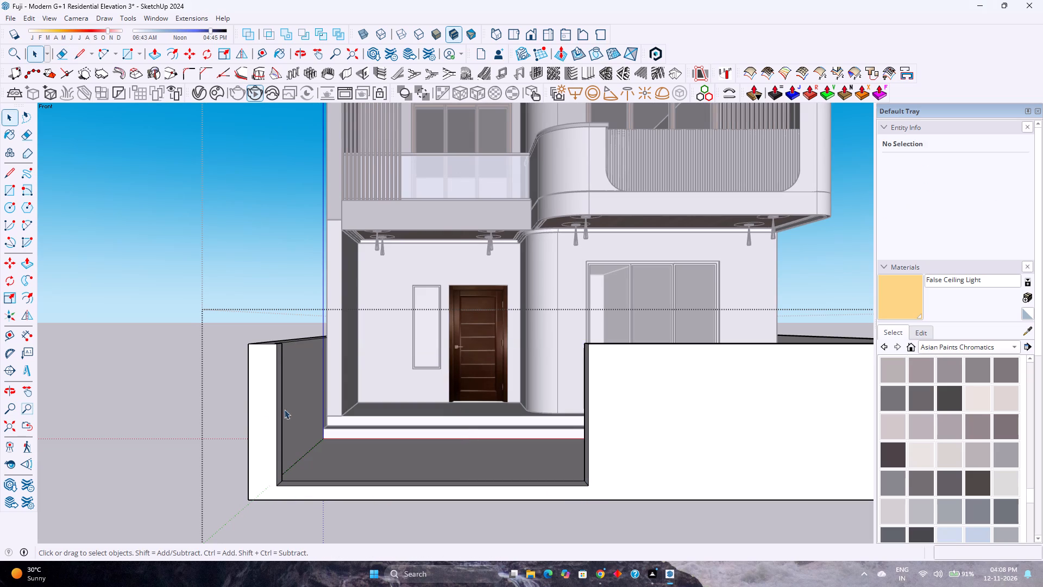
# Place a vertical guide 2'6" from the gateway edge on the front face of the long front wall section.
pyautogui.scroll(-3, 260, 417)
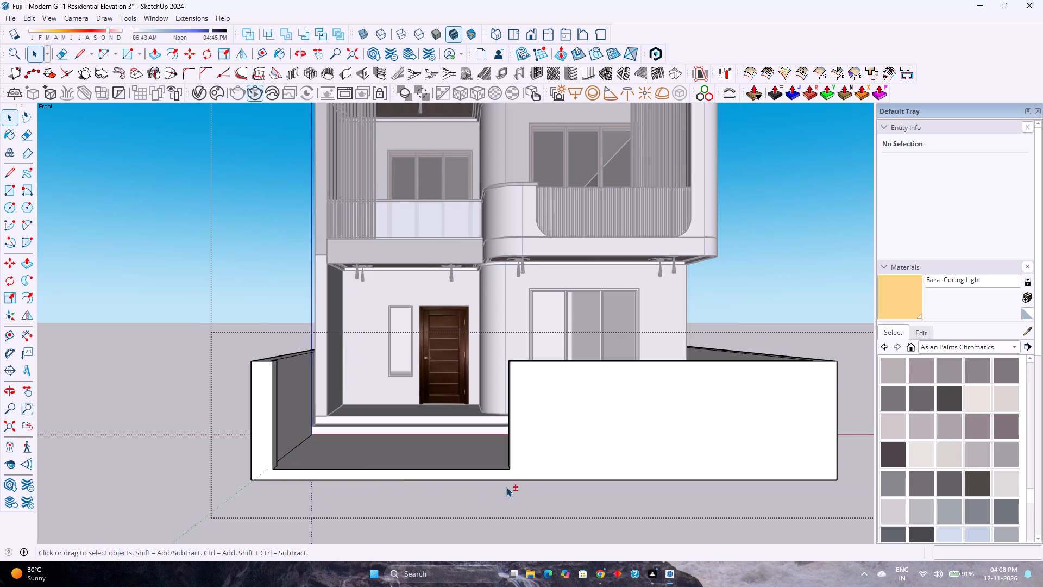
pyautogui.keyDown('shift'); pyautogui.moveTo(506, 487); pyautogui.dragTo(285, 452, button='middle'); pyautogui.keyUp('shift')
pyautogui.click(403, 511)
pyautogui.doubleClick(416, 409)
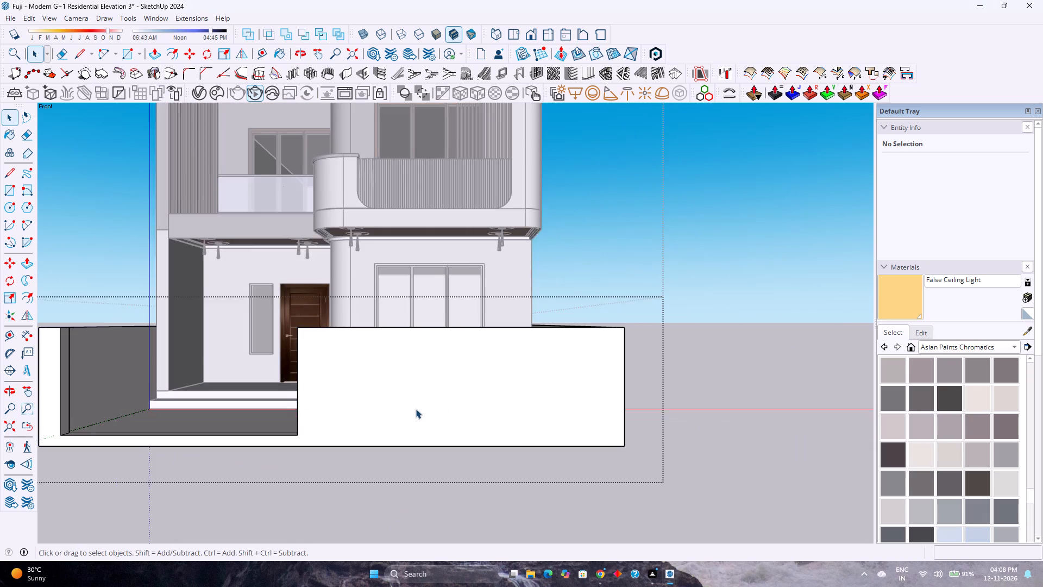
pyautogui.scroll(2, 416, 409)
pyautogui.click(416, 409)
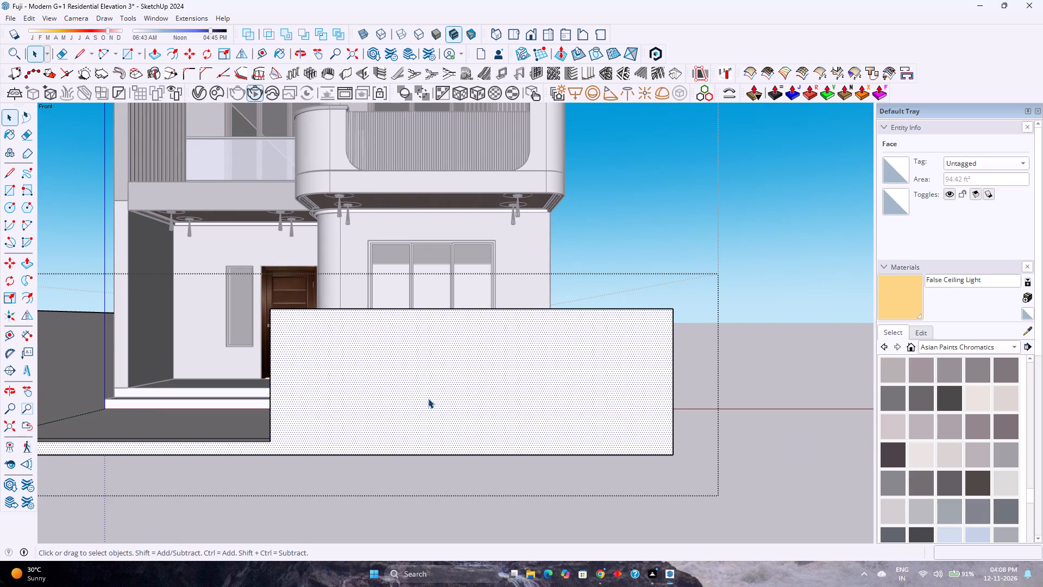
pyautogui.moveTo(414, 383); pyautogui.dragTo(425, 425, button='middle')
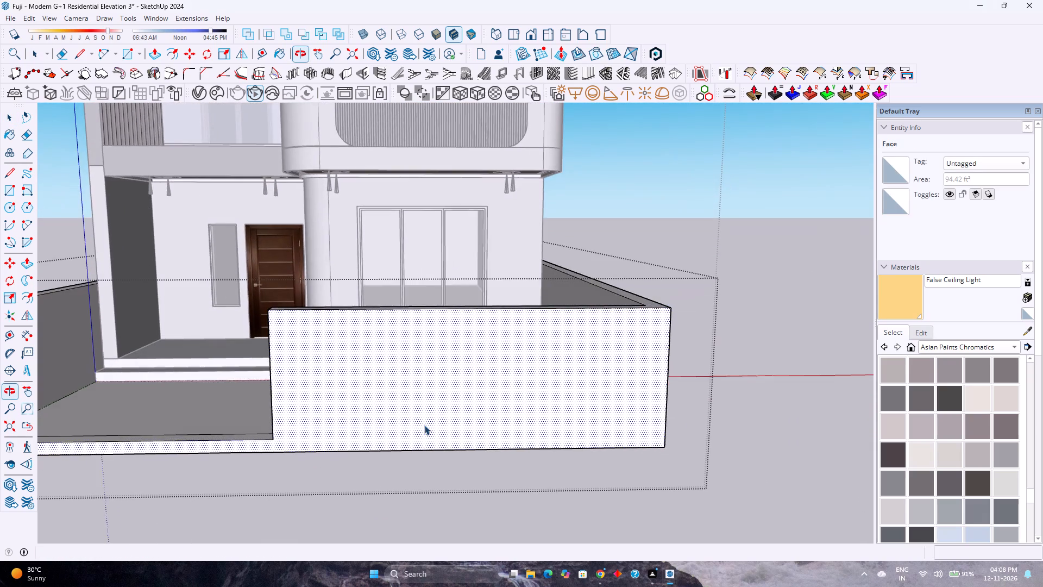
pyautogui.scroll(-3, 418, 419)
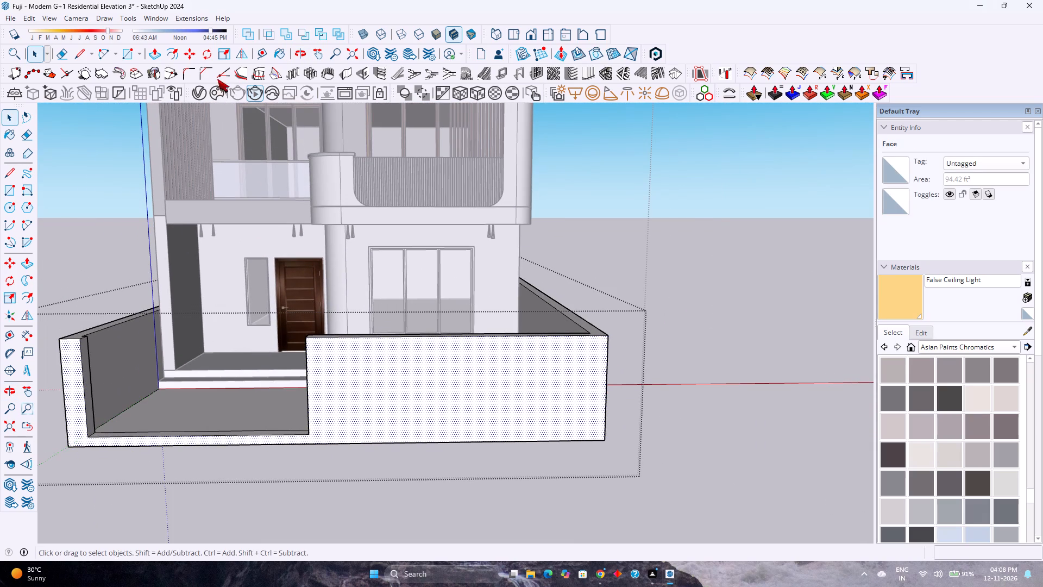
pyautogui.click(260, 58)
pyautogui.click(311, 411)
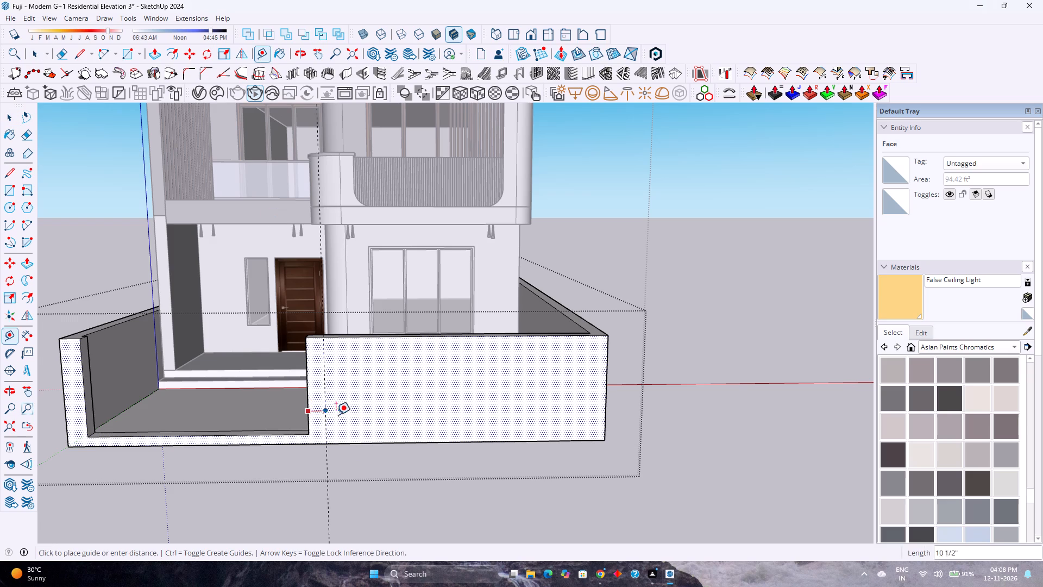
pyautogui.write("2'")
pyautogui.press('Return')
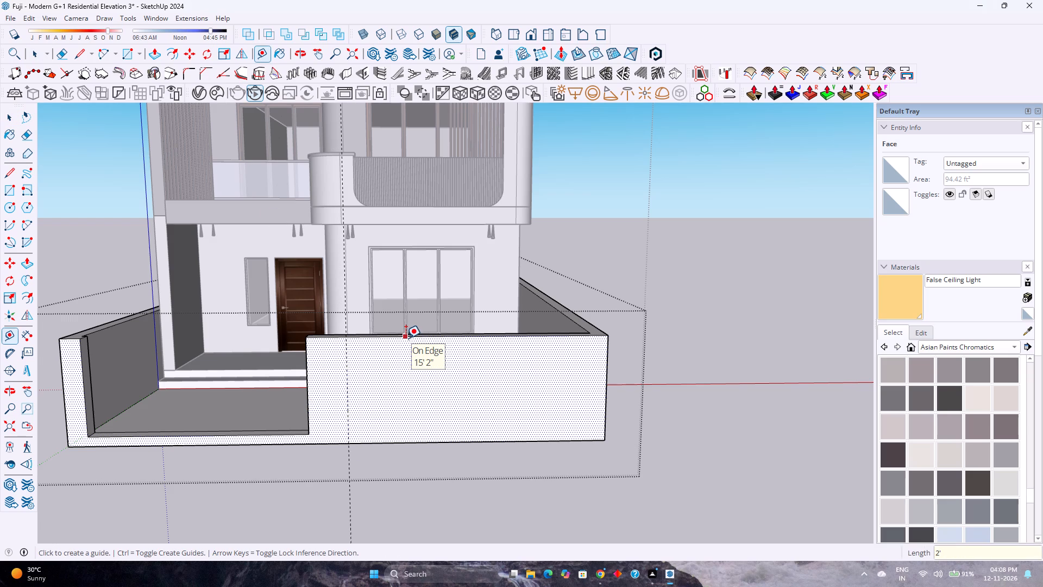
pyautogui.write("2'6")
pyautogui.press('Return')
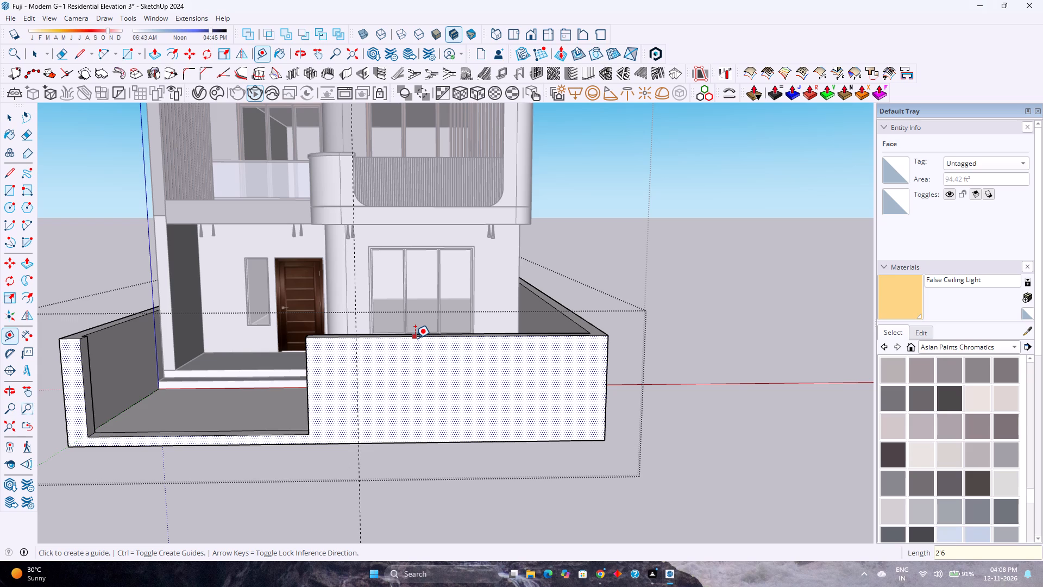
# Add a horizontal guide 1' below the front wall's top edge and a vertical guide 2'6" in from its outer end.
pyautogui.click(415, 338)
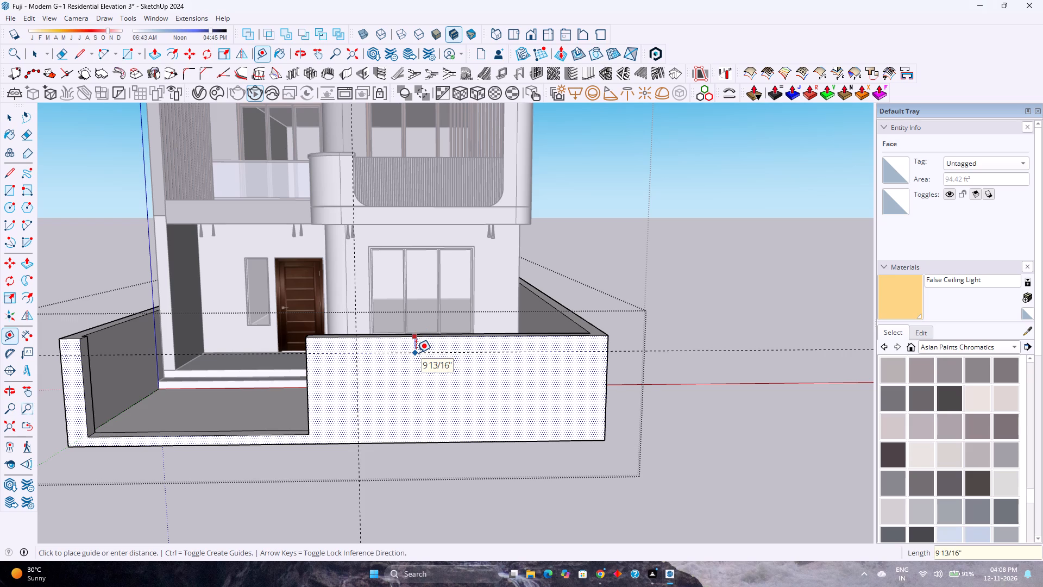
pyautogui.write("1'")
pyautogui.press('Return')
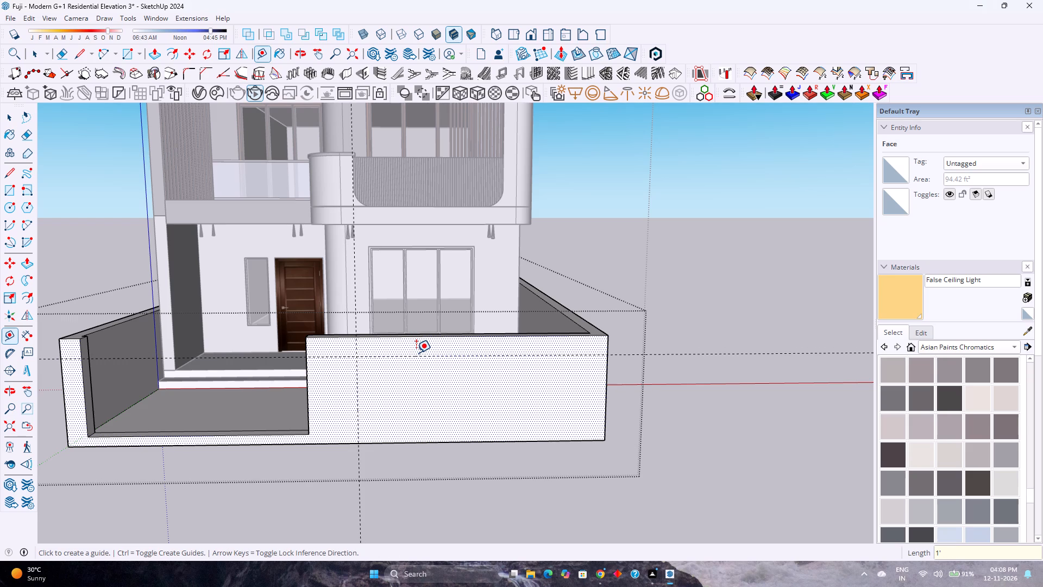
pyautogui.click(606, 408)
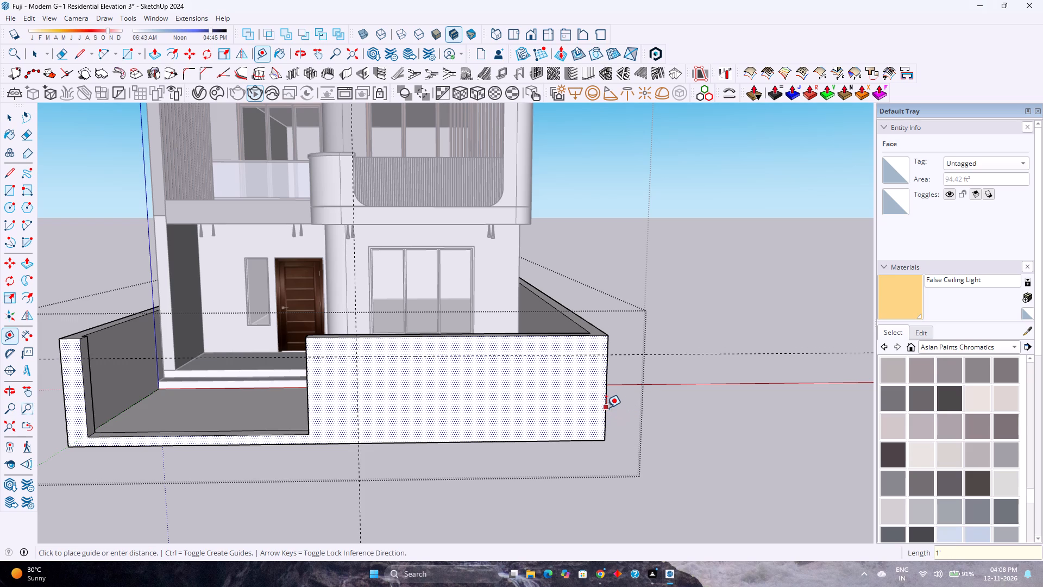
pyautogui.click(561, 403)
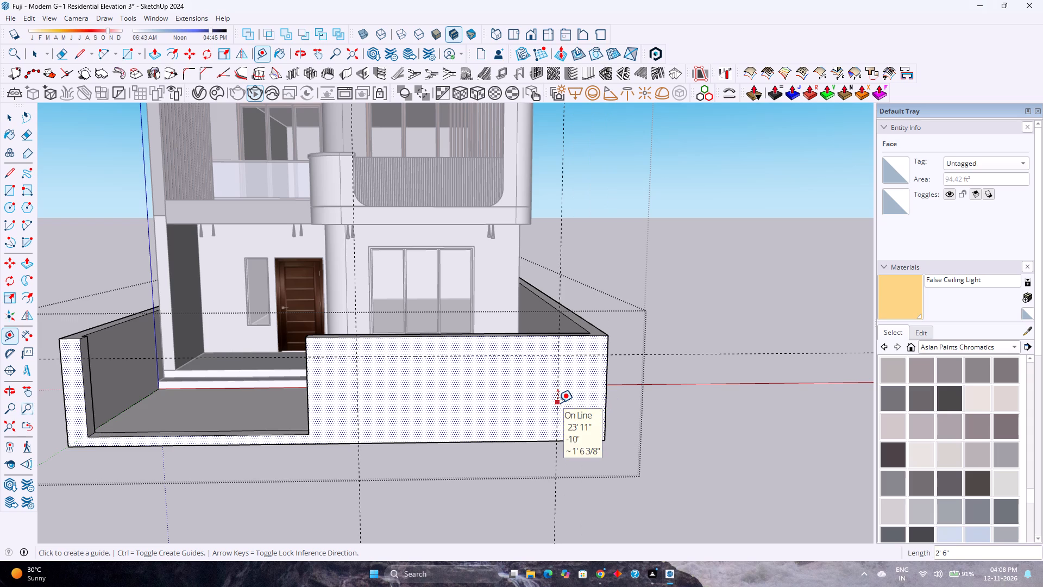
# Offset guides 1' inward from both vertical guides and 1' below the horizontal guide to locate the panel's corner curves.
pyautogui.scroll(2, 466, 407)
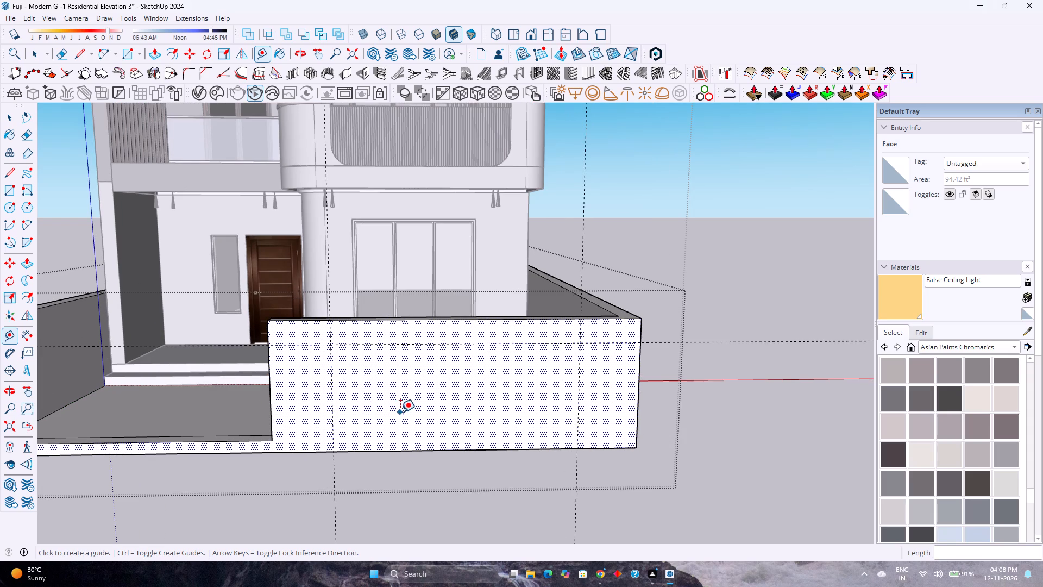
pyautogui.click(331, 389)
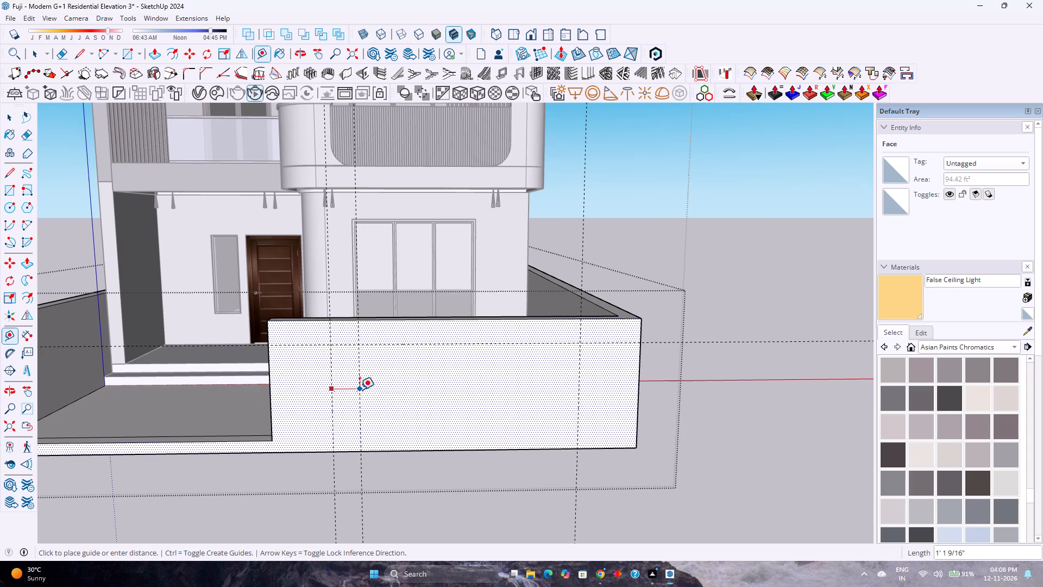
pyautogui.write("1'")
pyautogui.press('Return')
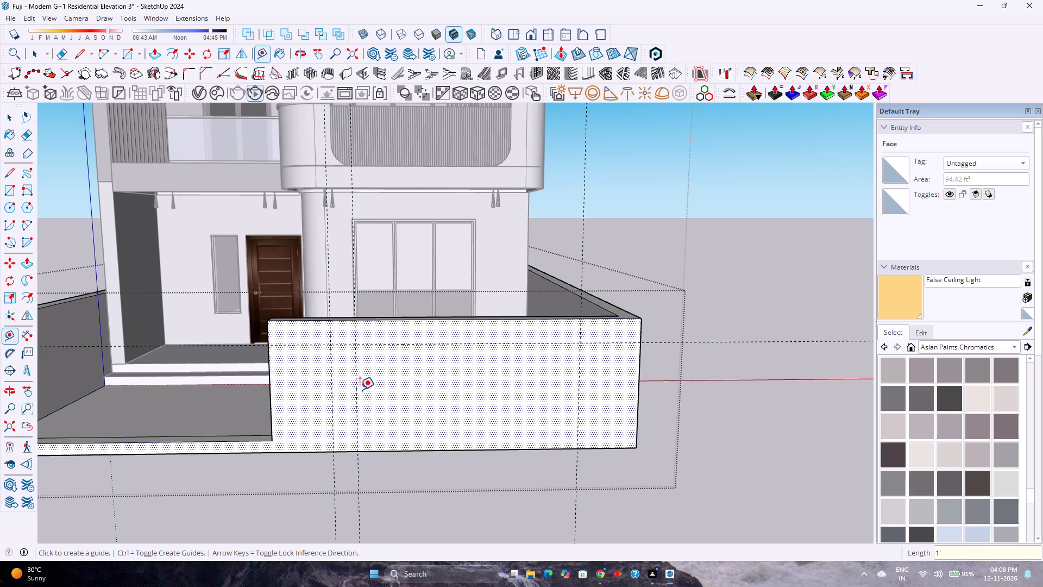
pyautogui.click(581, 387)
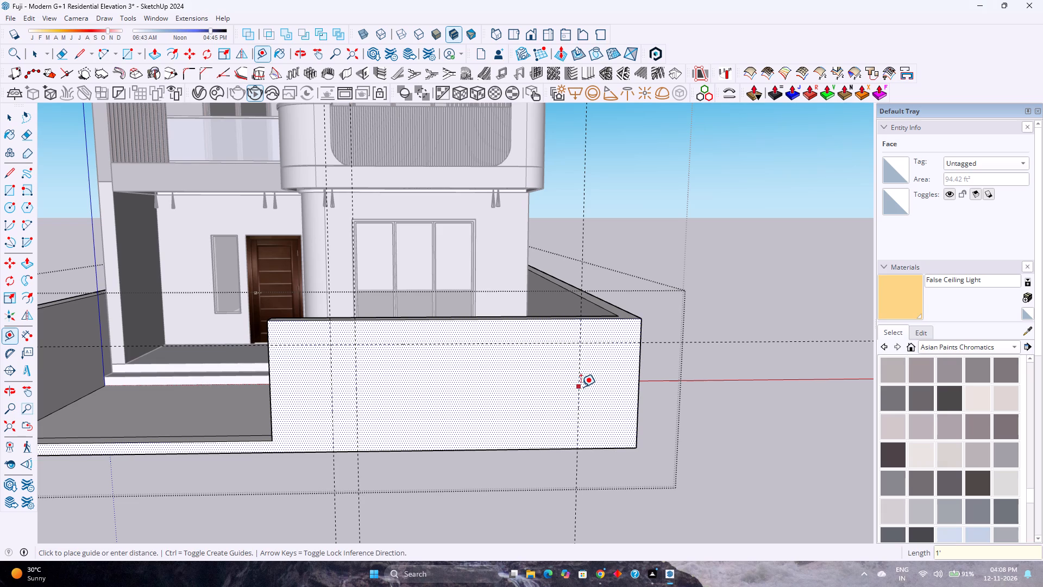
pyautogui.write("1'")
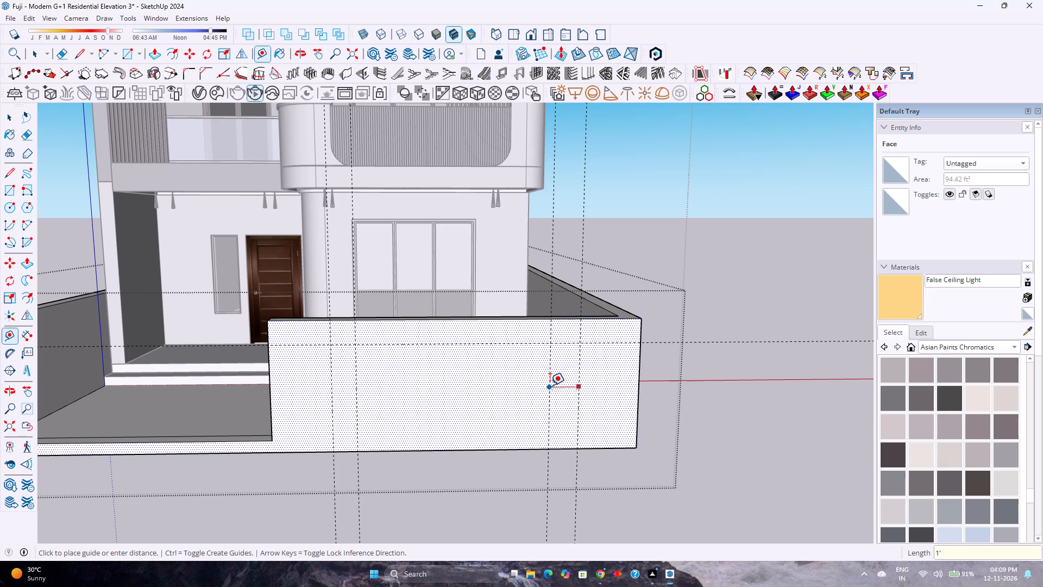
pyautogui.press('Return')
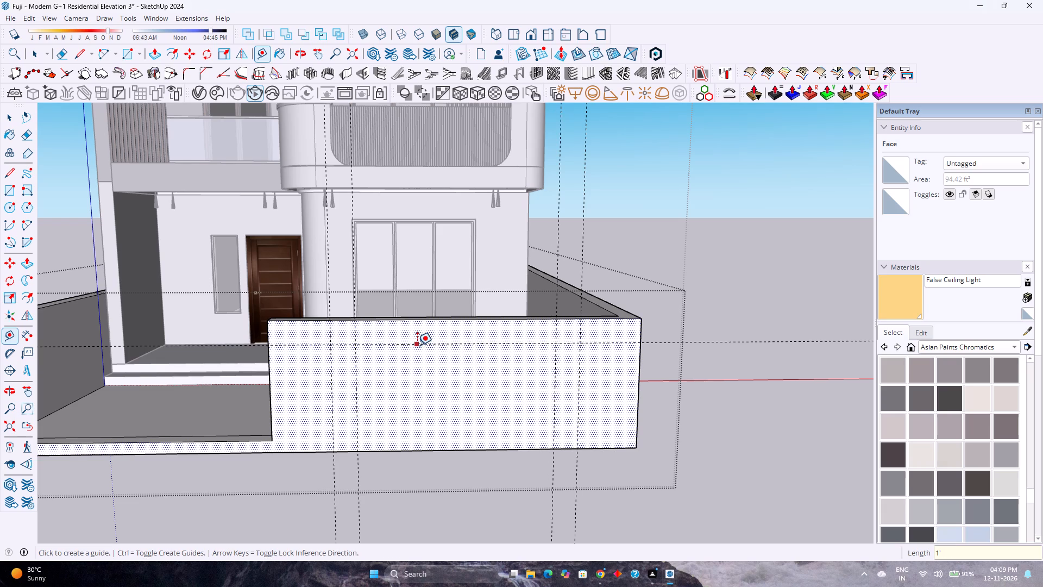
pyautogui.click(417, 345)
pyautogui.write("1'")
pyautogui.press('Return')
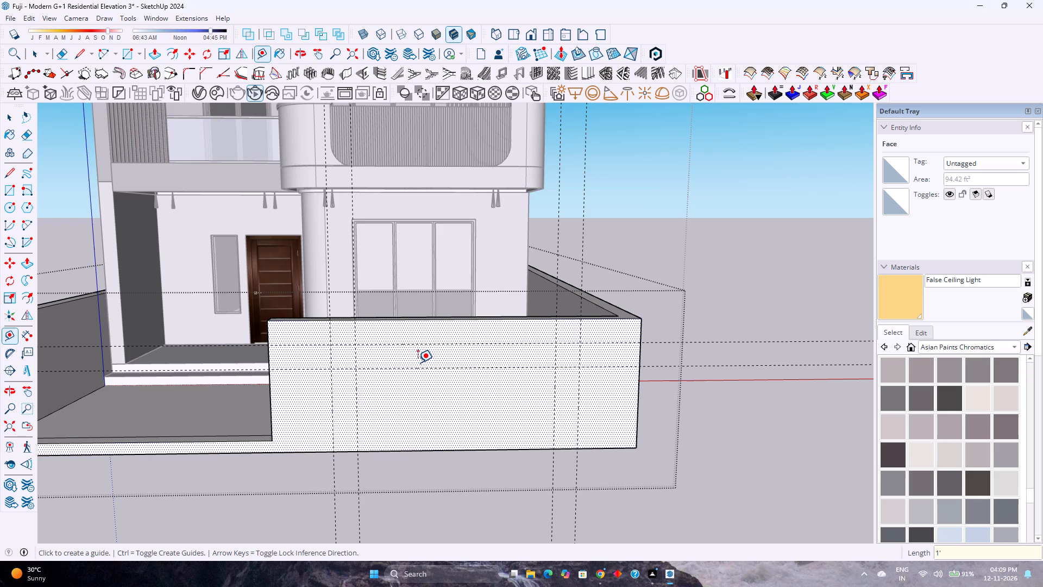
# Draw the panel's two vertical sides along the outer guides, from the lower horizontal guide down to the wall's bottom edge.
pyautogui.press('l')
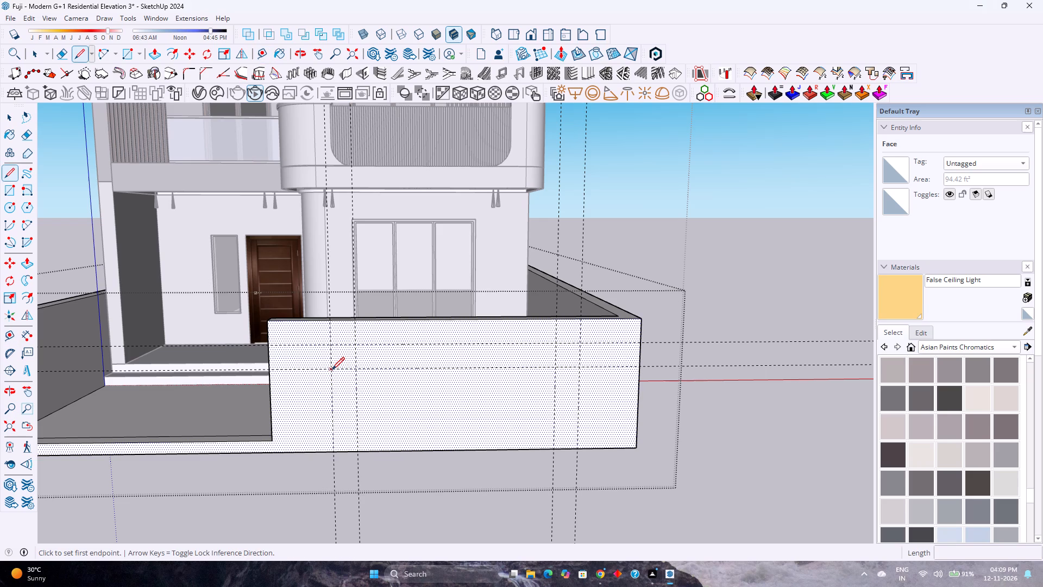
pyautogui.click(332, 370)
pyautogui.click(332, 451)
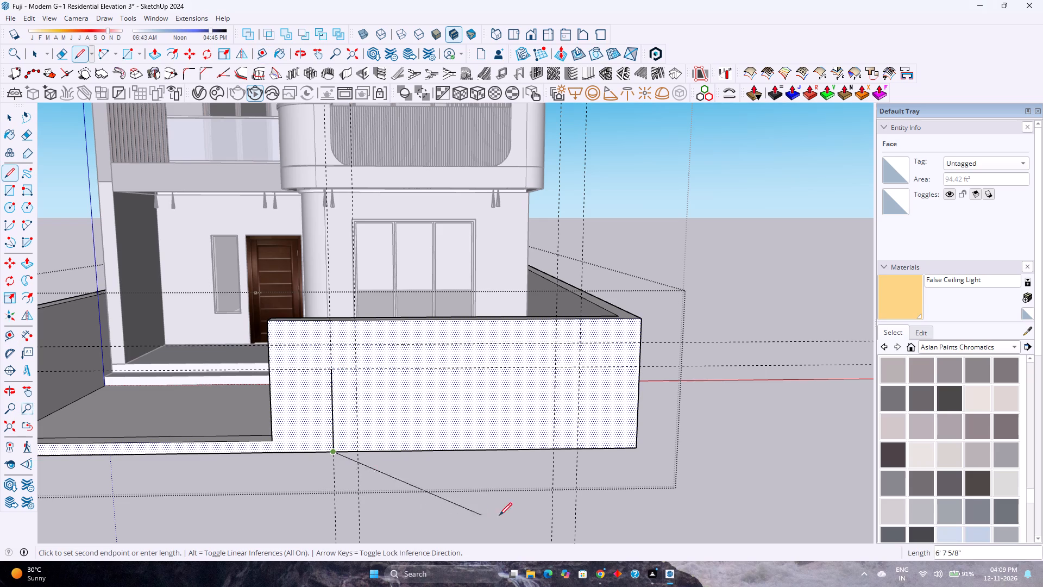
pyautogui.press('Escape')
pyautogui.click(582, 365)
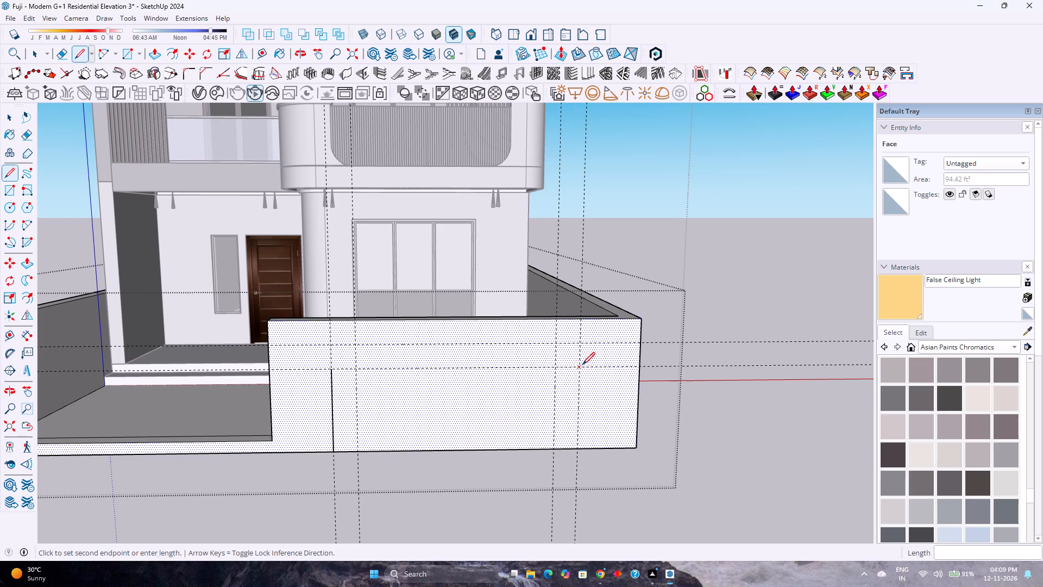
pyautogui.click(580, 451)
# Round the panel's two top corners with tangent arcs between the guide intersections and join them with a straight top line.
pyautogui.press('a')
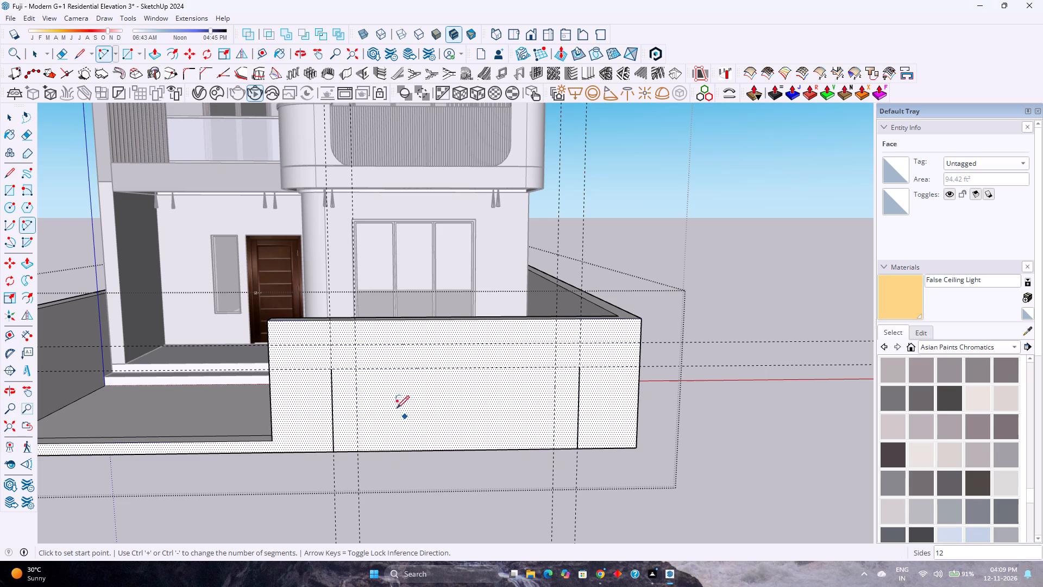
pyautogui.click(334, 369)
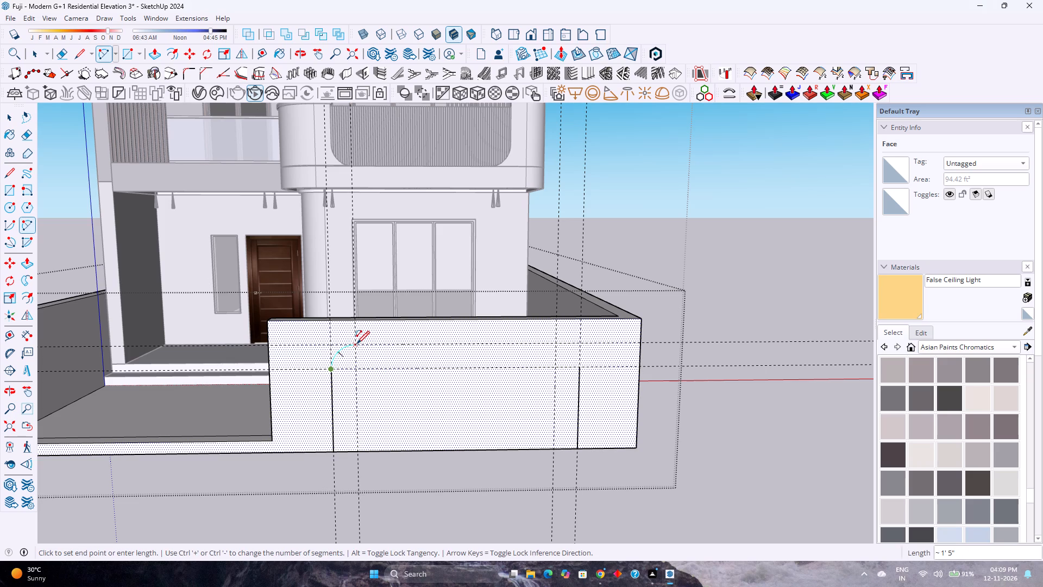
pyautogui.doubleClick(357, 344)
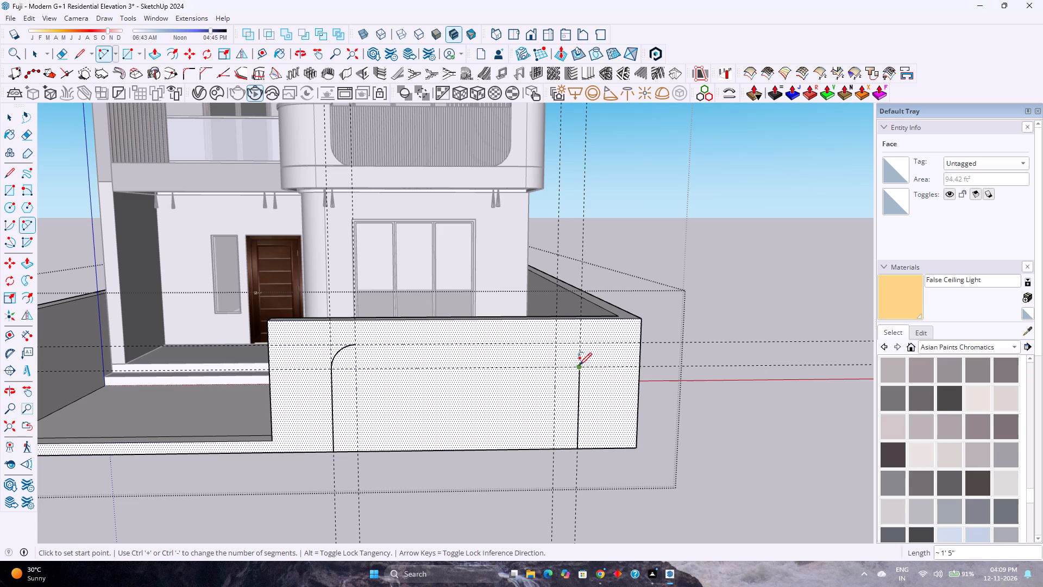
pyautogui.click(579, 365)
pyautogui.doubleClick(557, 344)
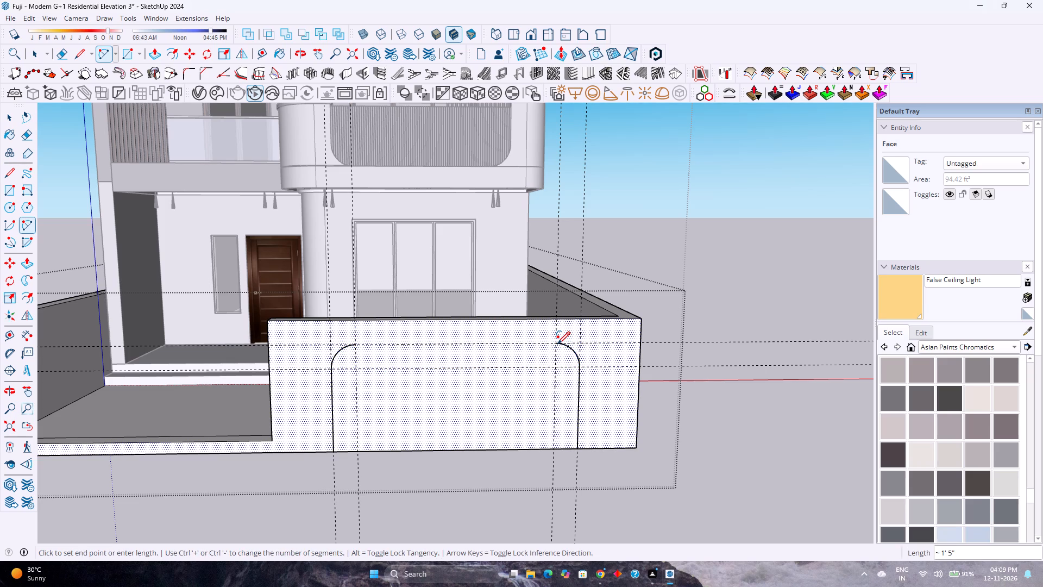
pyautogui.press('l')
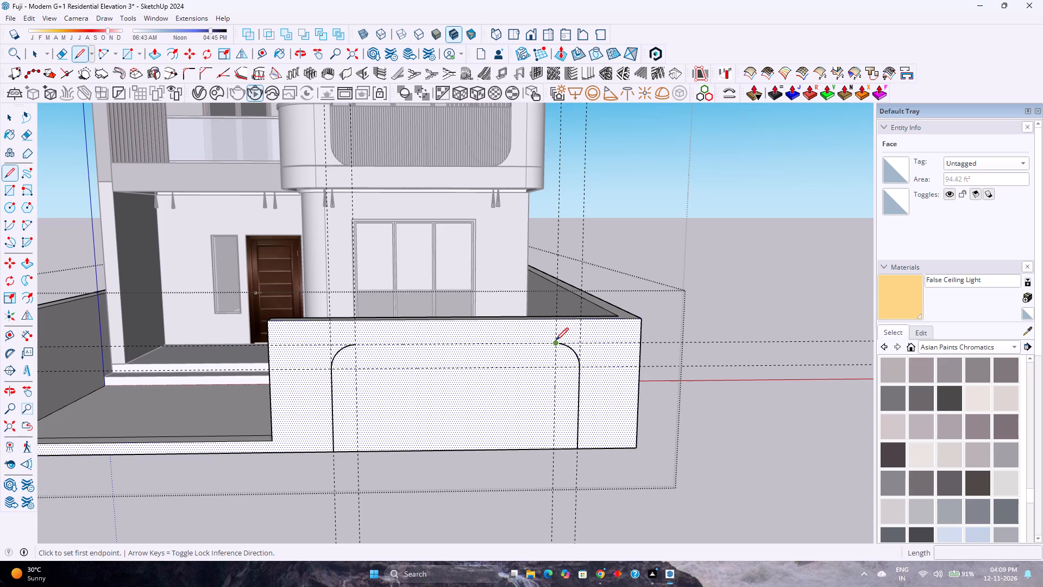
pyautogui.click(556, 340)
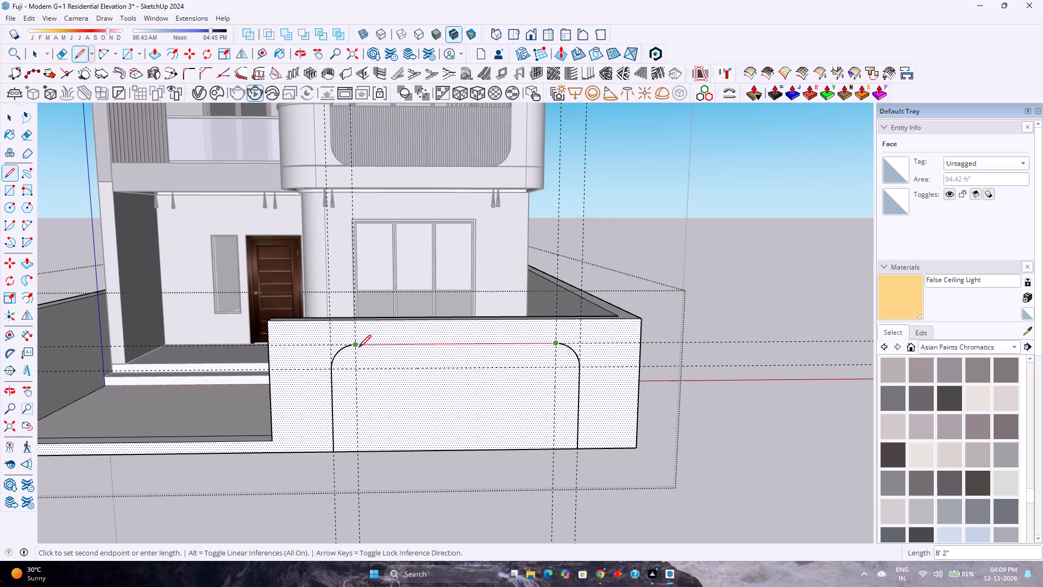
pyautogui.click(358, 347)
# Push the round-cornered panel face 3" into the front wall.
pyautogui.press('p')
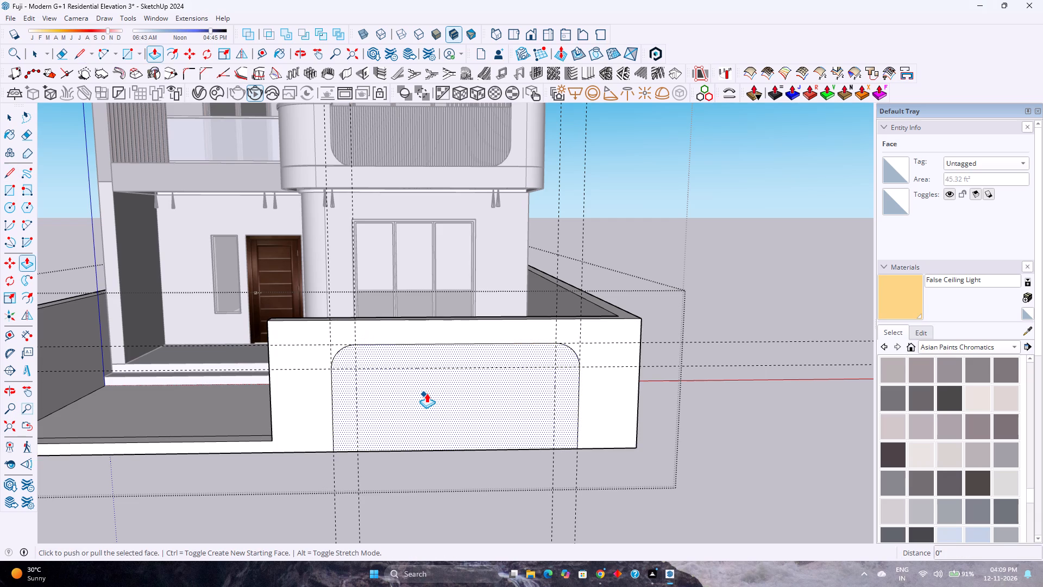
pyautogui.click(426, 393)
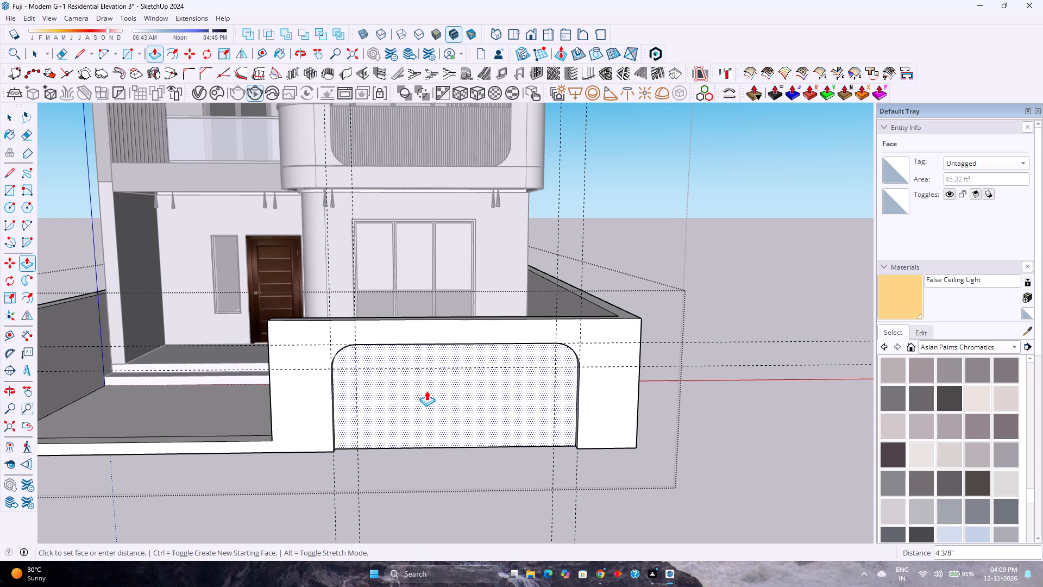
pyautogui.press('3')
pyautogui.press('Return')
# Set the last push distance of the recessed front wall panel to 2".
pyautogui.scroll(-2, 426, 393)
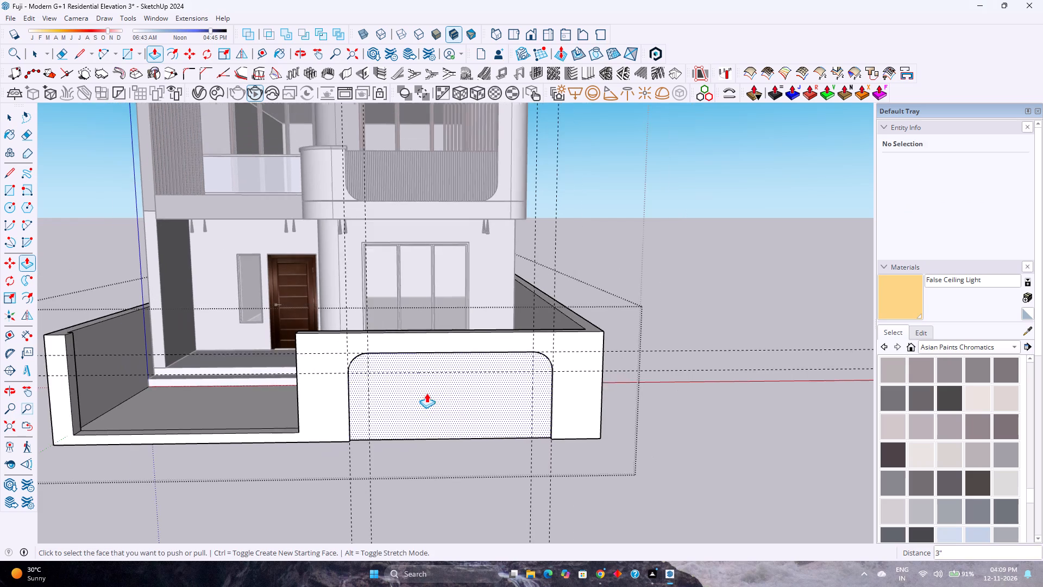
pyautogui.moveTo(428, 389); pyautogui.dragTo(168, 483, button='middle')
pyautogui.scroll(2, 318, 438)
pyautogui.keyDown('shift'); pyautogui.moveTo(348, 408); pyautogui.dragTo(266, 448, button='middle'); pyautogui.keyUp('shift')
pyautogui.moveTo(265, 440); pyautogui.dragTo(375, 376, button='middle')
pyautogui.keyDown('shift'); pyautogui.scroll(1, 399, 365); pyautogui.keyUp('shift')
pyautogui.keyDown('shift'); pyautogui.moveTo(399, 365); pyautogui.dragTo(289, 436, button='middle'); pyautogui.keyUp('shift')
pyautogui.scroll(-3, 289, 429)
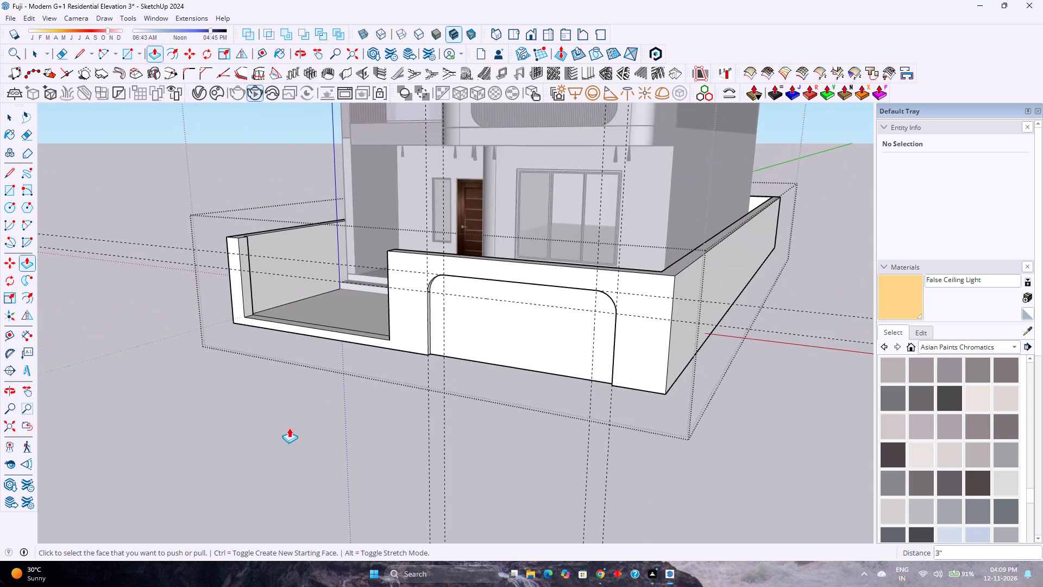
pyautogui.scroll(2, 433, 374)
pyautogui.keyDown('shift'); pyautogui.moveTo(433, 374); pyautogui.dragTo(253, 465, button='middle'); pyautogui.keyUp('shift')
pyautogui.scroll(2, 305, 419)
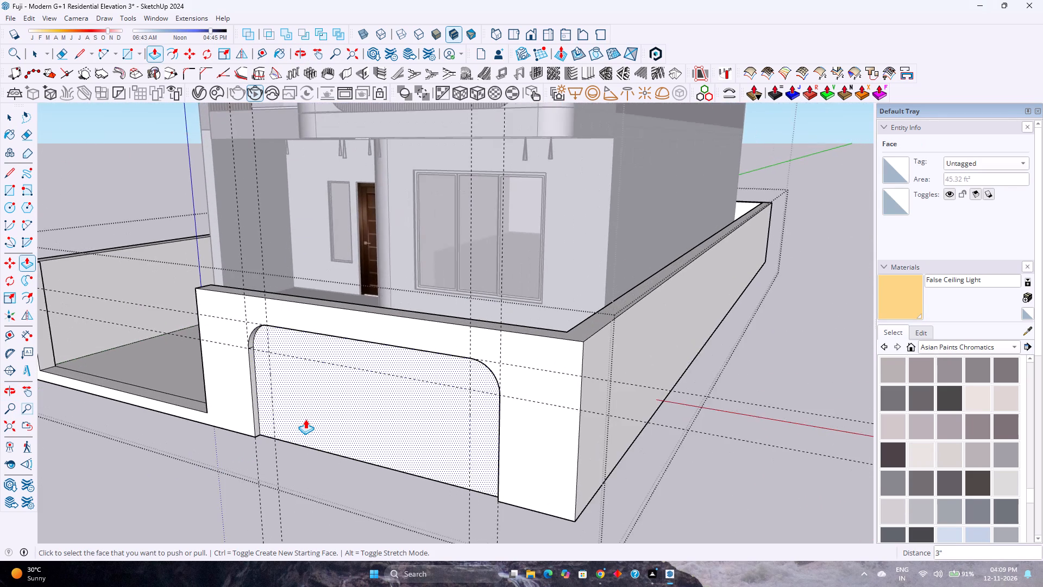
pyautogui.scroll(2, 305, 419)
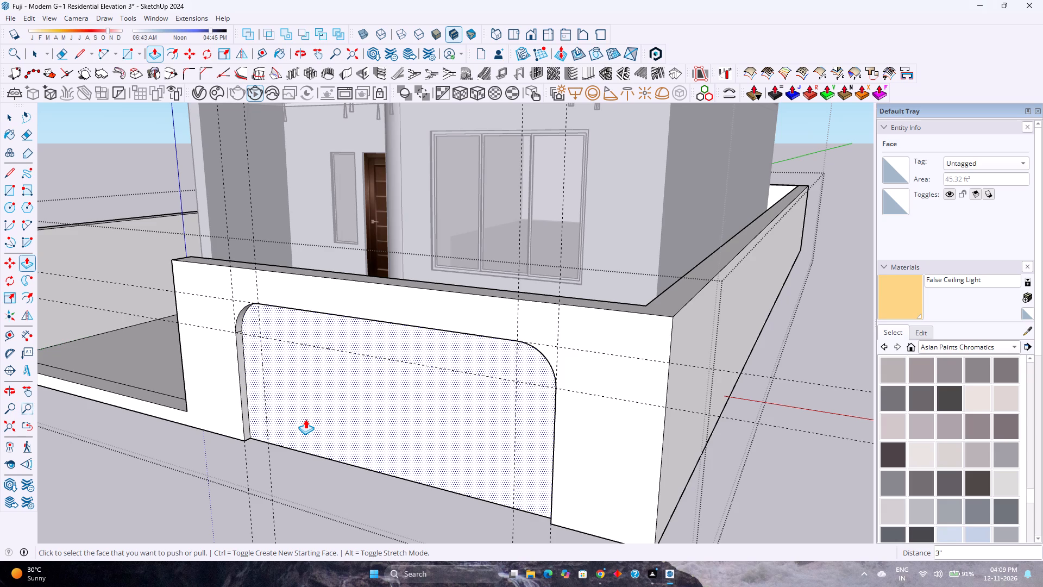
pyautogui.press('2')
pyautogui.press('Return')
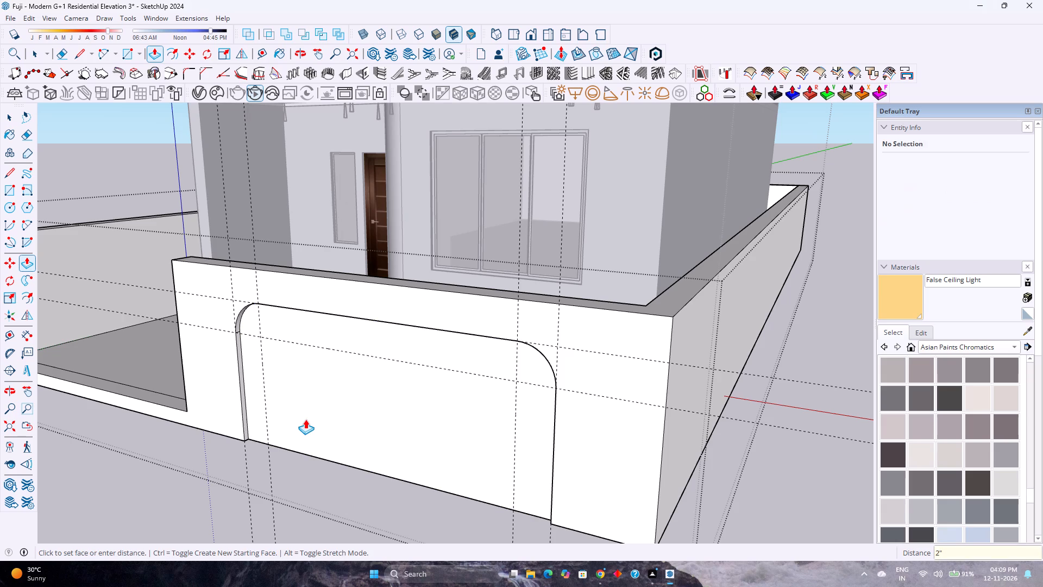
# Delete the four vertical and two horizontal construction guides used to lay out the compound wall's recessed panel.
pyautogui.press('space')
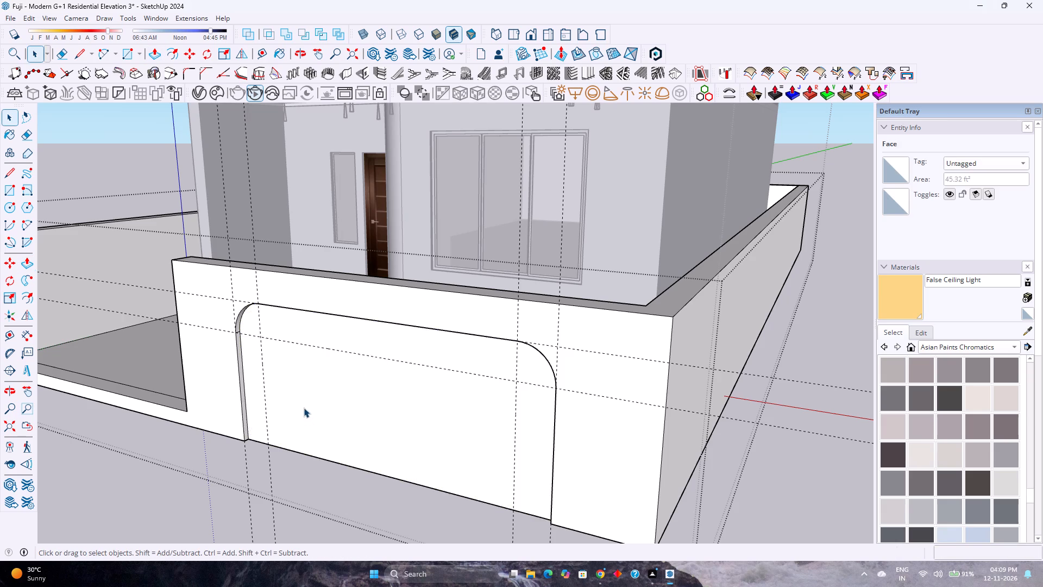
pyautogui.scroll(-10, 304, 408)
pyautogui.moveTo(284, 433); pyautogui.dragTo(482, 334, button='middle')
pyautogui.scroll(-3, 483, 333)
pyautogui.moveTo(481, 334); pyautogui.dragTo(463, 355, button='middle')
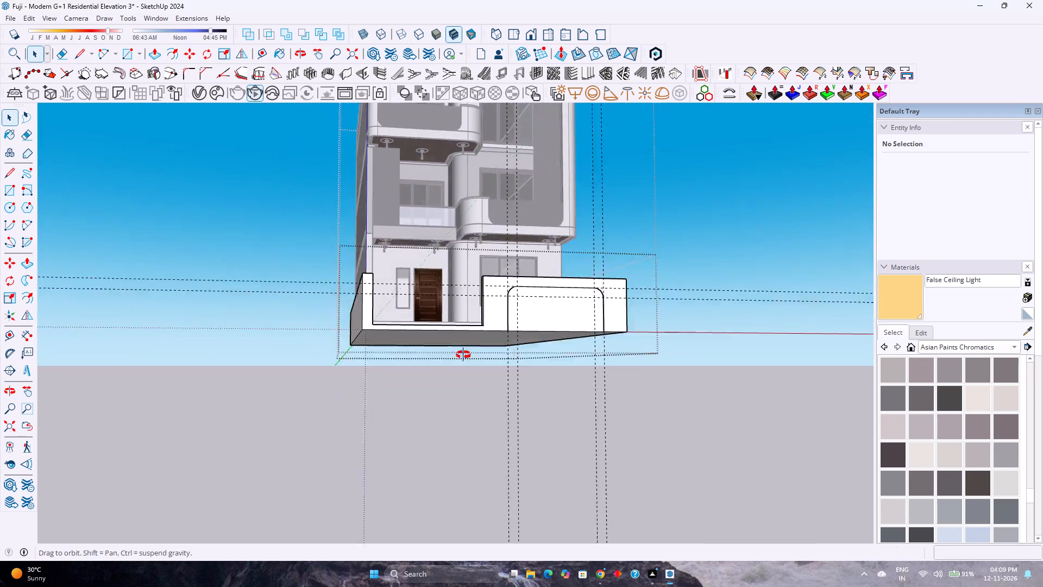
pyautogui.moveTo(463, 355); pyautogui.dragTo(441, 377, button='middle')
pyautogui.middleClick(441, 377)
pyautogui.moveTo(695, 488); pyautogui.dragTo(368, 472)
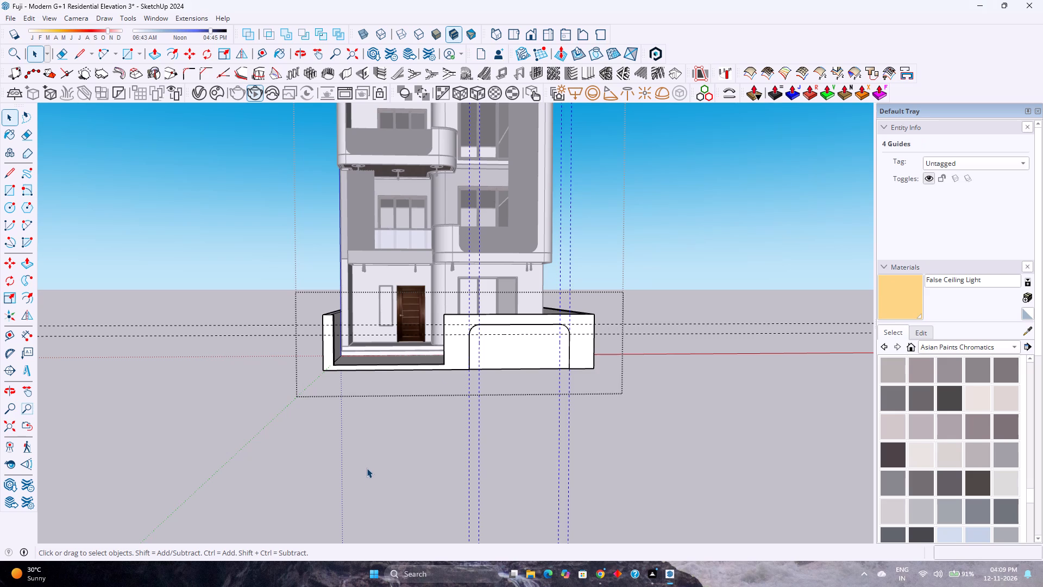
pyautogui.press('Delete')
pyautogui.moveTo(712, 396); pyautogui.dragTo(673, 302)
pyautogui.press('Delete')
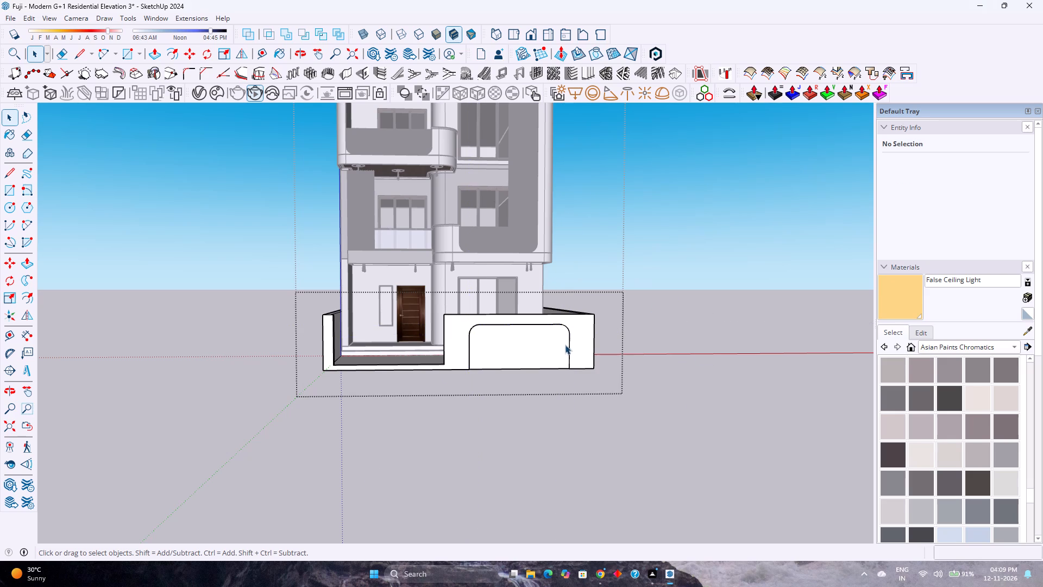
# Delete the leftover edge running across the floor just inside the gate opening, within the compound wall group.
pyautogui.scroll(3, 502, 384)
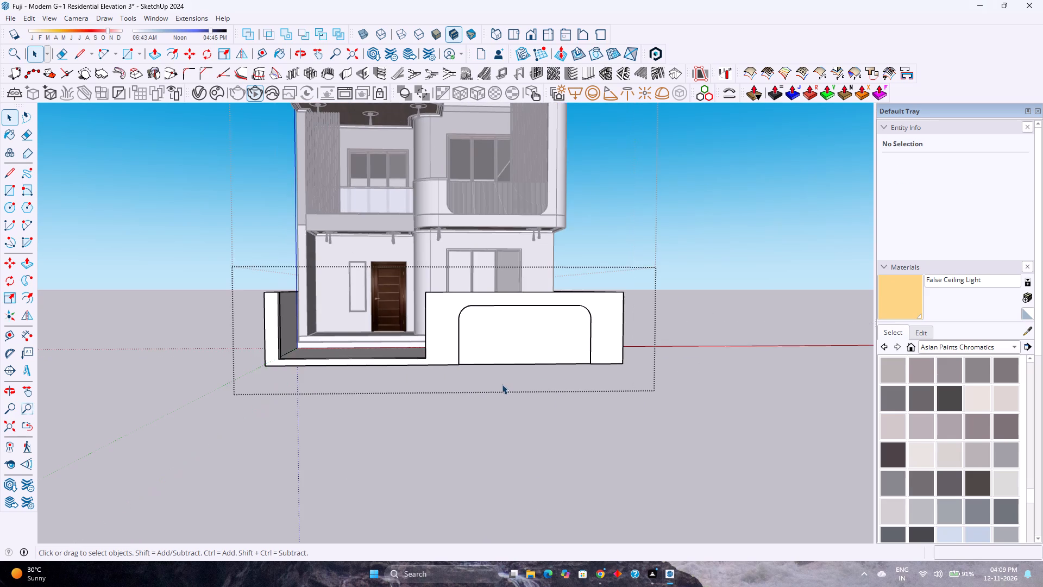
pyautogui.moveTo(476, 386); pyautogui.dragTo(413, 449, button='middle')
pyautogui.click(399, 472)
pyautogui.scroll(2, 413, 409)
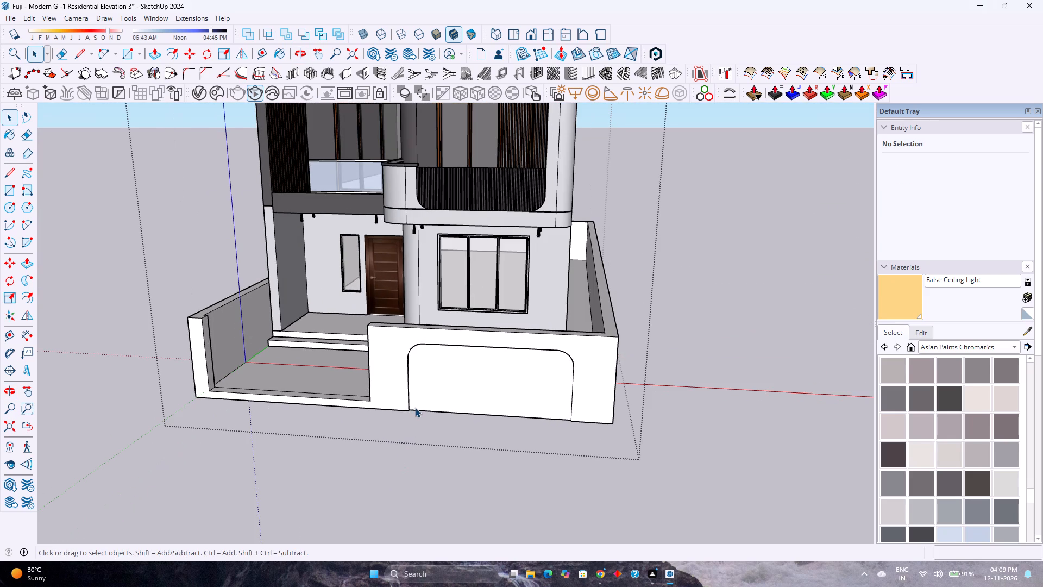
pyautogui.moveTo(315, 391); pyautogui.dragTo(317, 452, button='middle')
pyautogui.middleClick(317, 452)
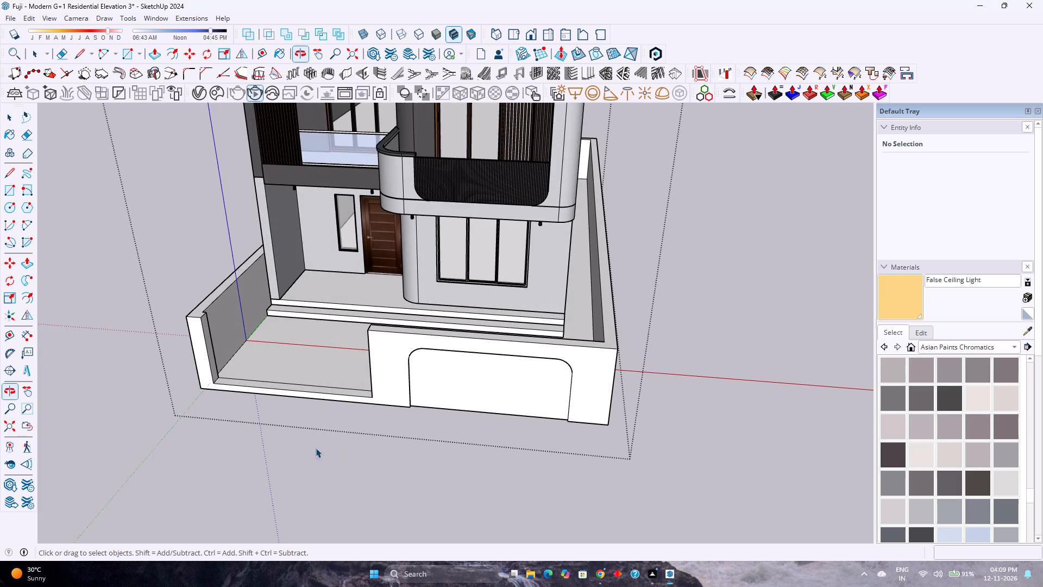
pyautogui.doubleClick(310, 388)
pyautogui.click(310, 384)
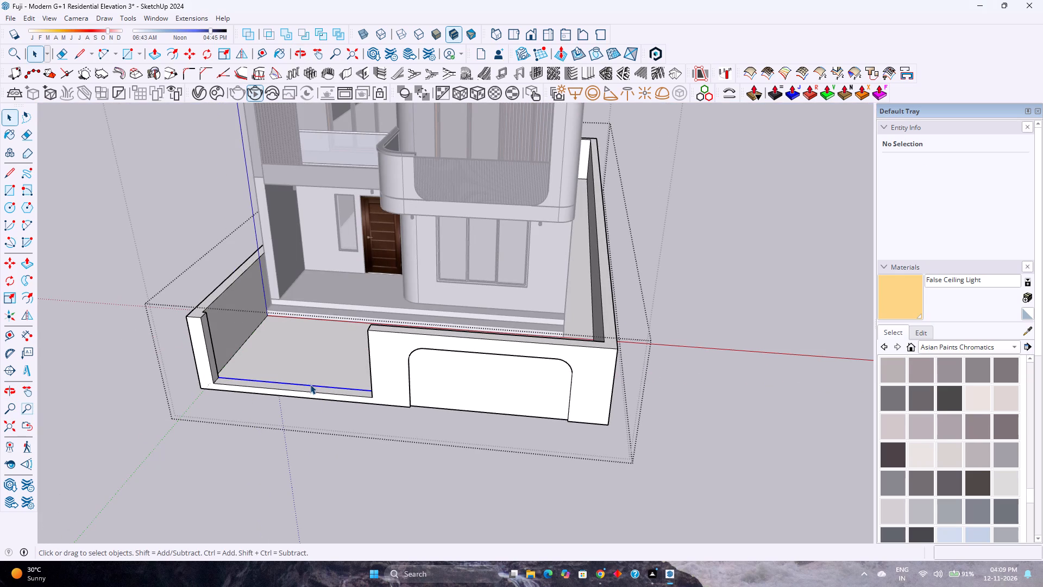
pyautogui.press('Delete')
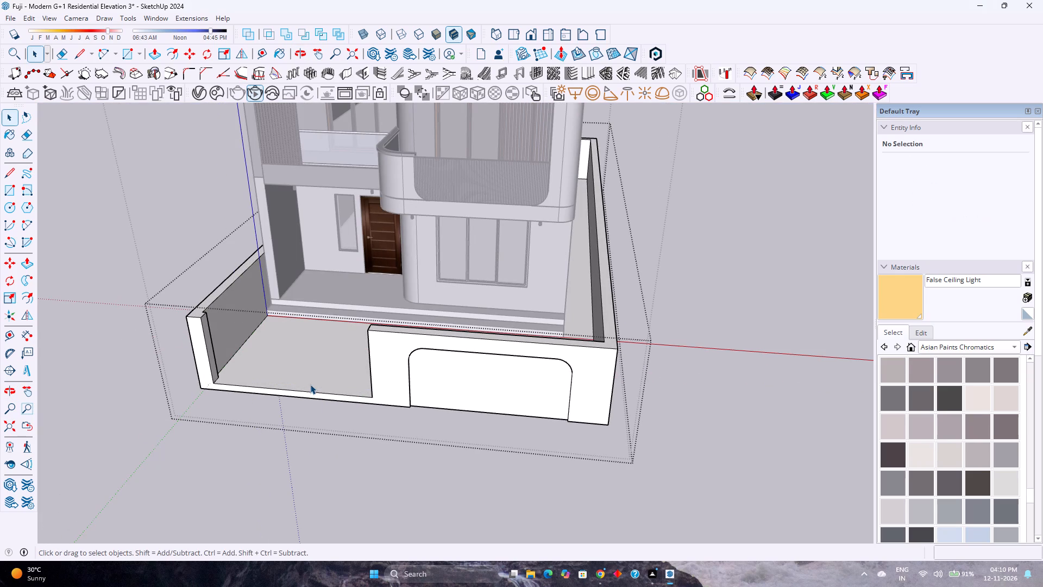
# Examine the compound wall, gate opening and recessed panel from several angles, and leave the wall group.
pyautogui.moveTo(450, 389); pyautogui.dragTo(220, 482, button='middle')
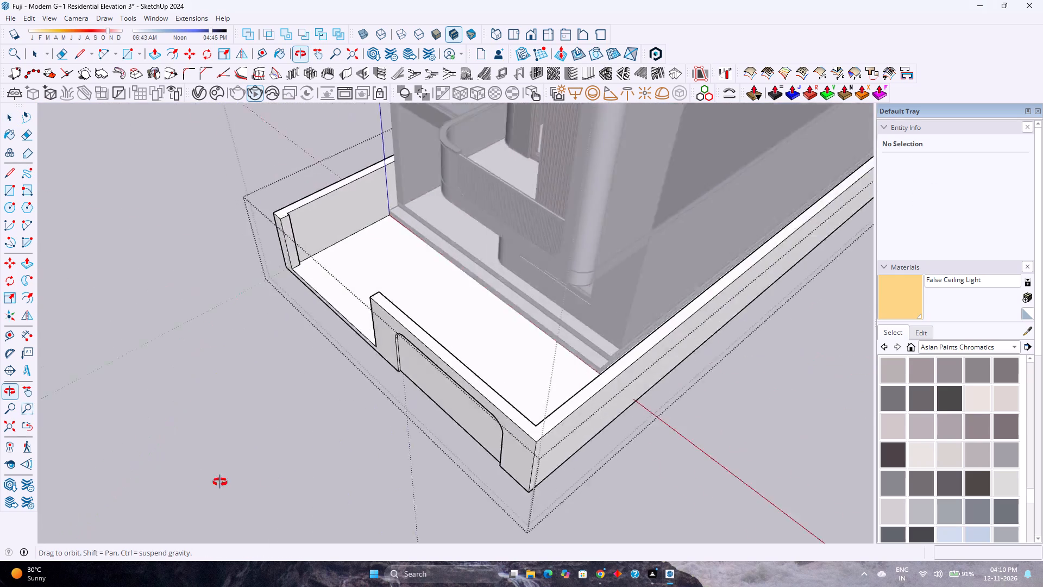
pyautogui.moveTo(220, 482); pyautogui.dragTo(512, 314, button='middle')
pyautogui.middleClick(512, 314)
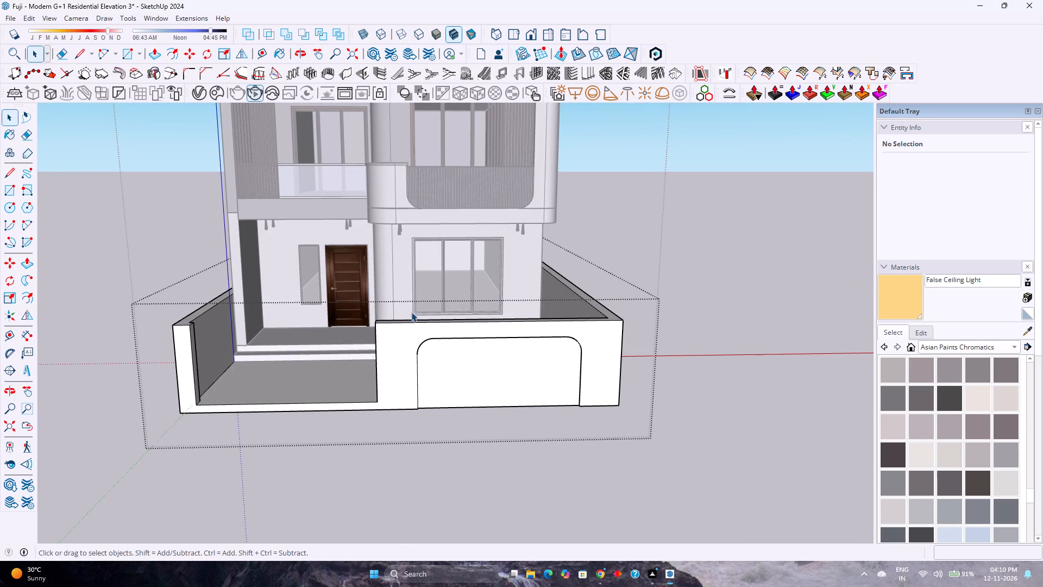
pyautogui.scroll(-3, 411, 311)
pyautogui.scroll(1, 395, 331)
pyautogui.moveTo(387, 324); pyautogui.dragTo(243, 310, button='middle')
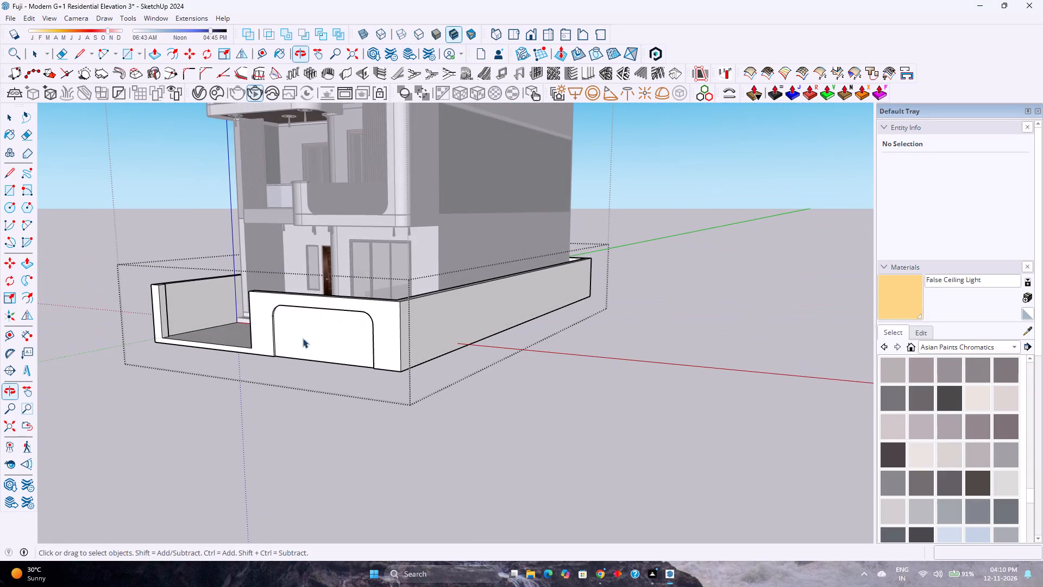
pyautogui.scroll(-4, 345, 374)
pyautogui.scroll(4, 345, 374)
pyautogui.scroll(-3, 345, 374)
pyautogui.scroll(3, 345, 374)
pyautogui.scroll(-4, 345, 374)
pyautogui.scroll(3, 345, 375)
pyautogui.scroll(-3, 345, 376)
pyautogui.scroll(3, 345, 377)
pyautogui.scroll(-3, 345, 377)
pyautogui.scroll(2, 345, 377)
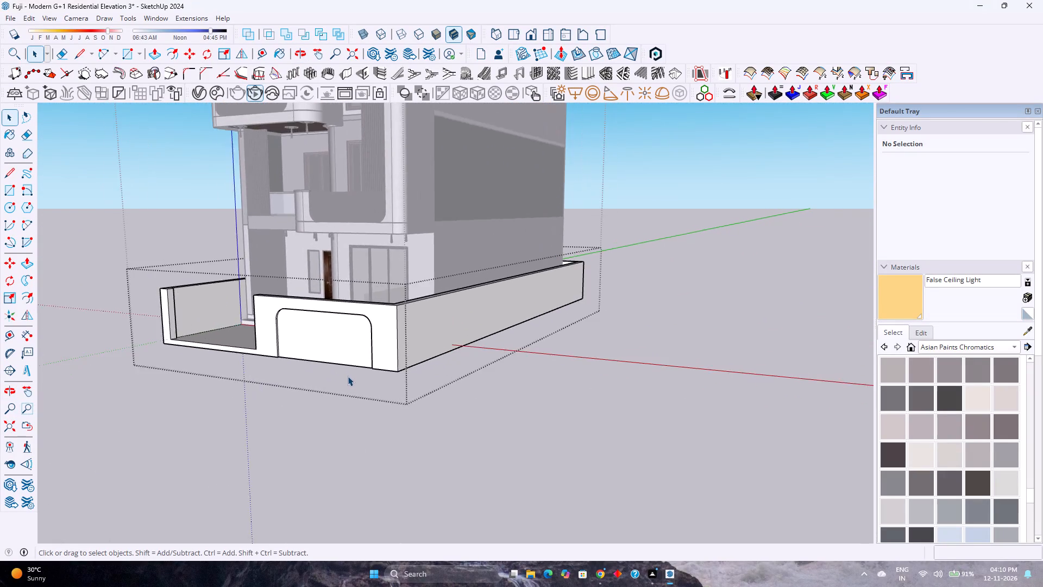
pyautogui.scroll(-4, 348, 376)
pyautogui.moveTo(311, 383); pyautogui.dragTo(376, 351, button='middle')
pyautogui.middleClick(376, 351)
pyautogui.click(412, 410)
pyautogui.scroll(-1, 354, 383)
pyautogui.moveTo(354, 383); pyautogui.dragTo(445, 402, button='middle')
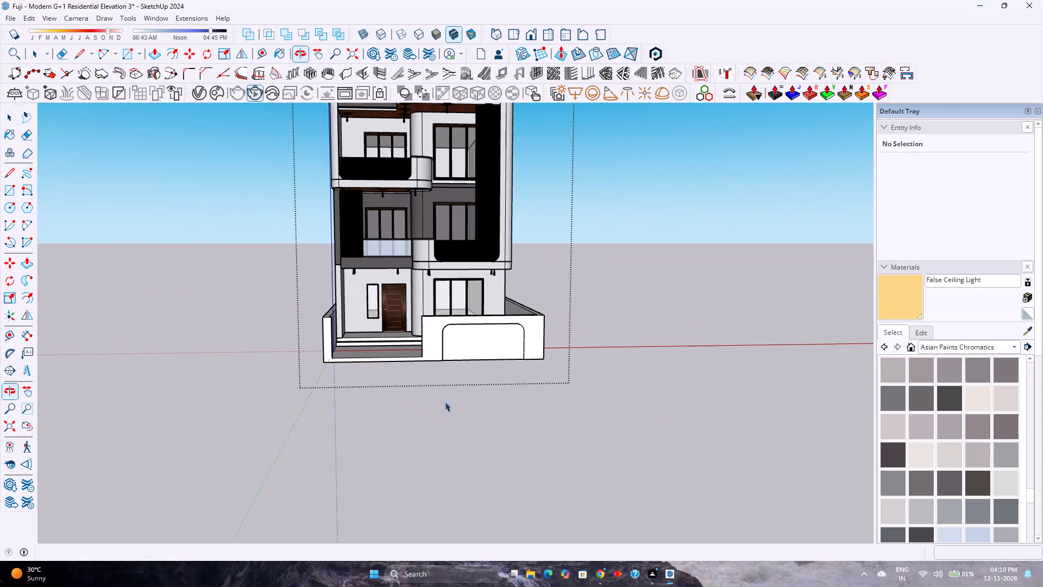
pyautogui.moveTo(445, 402); pyautogui.dragTo(445, 402, button='middle')
# Show the whole building in the standard Front view, fitted to the window, and save the model.
pyautogui.click(534, 36)
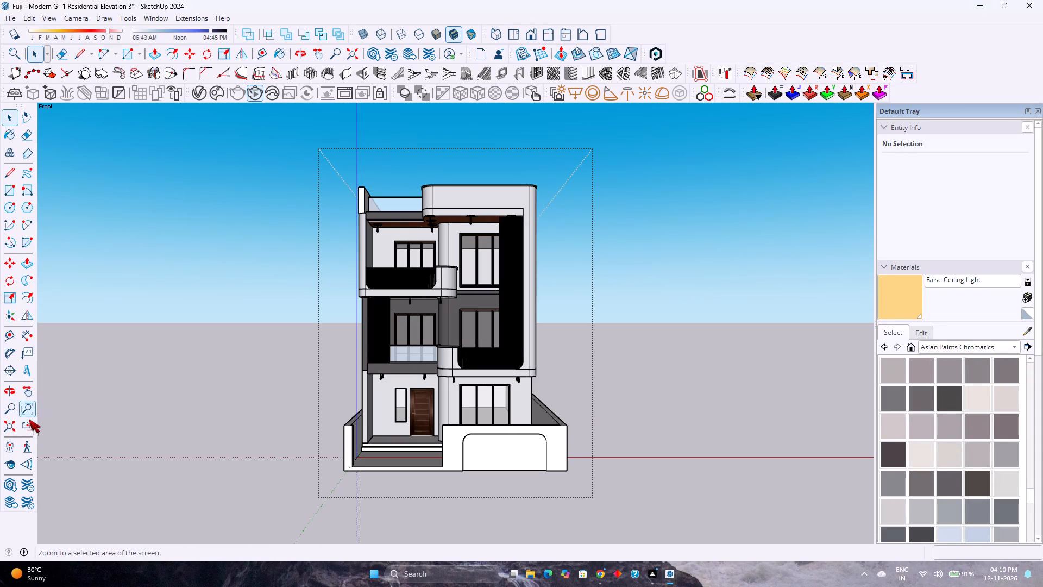
pyautogui.click(5, 427)
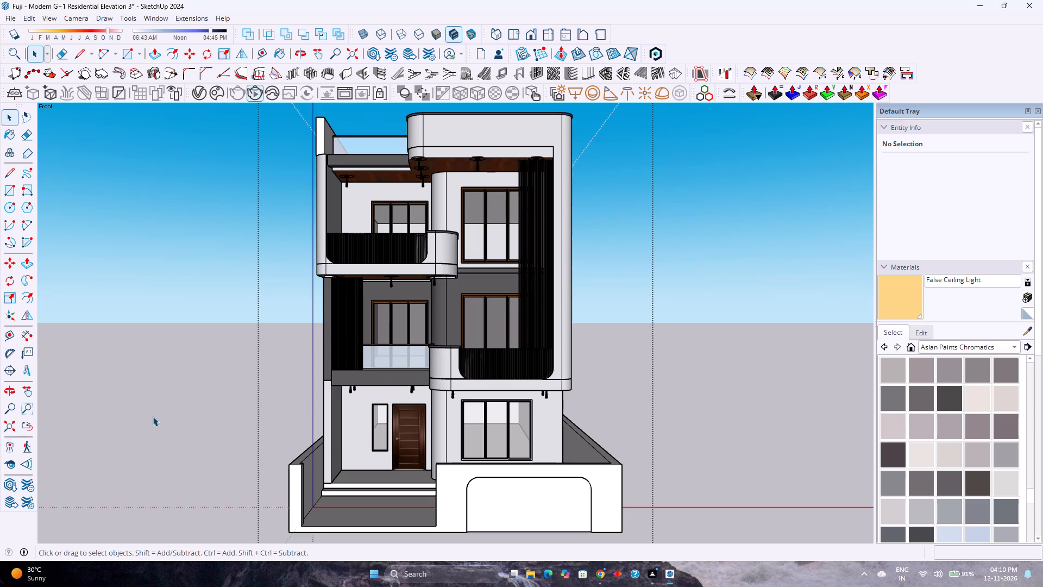
pyautogui.hotkey('ctrl', 's')
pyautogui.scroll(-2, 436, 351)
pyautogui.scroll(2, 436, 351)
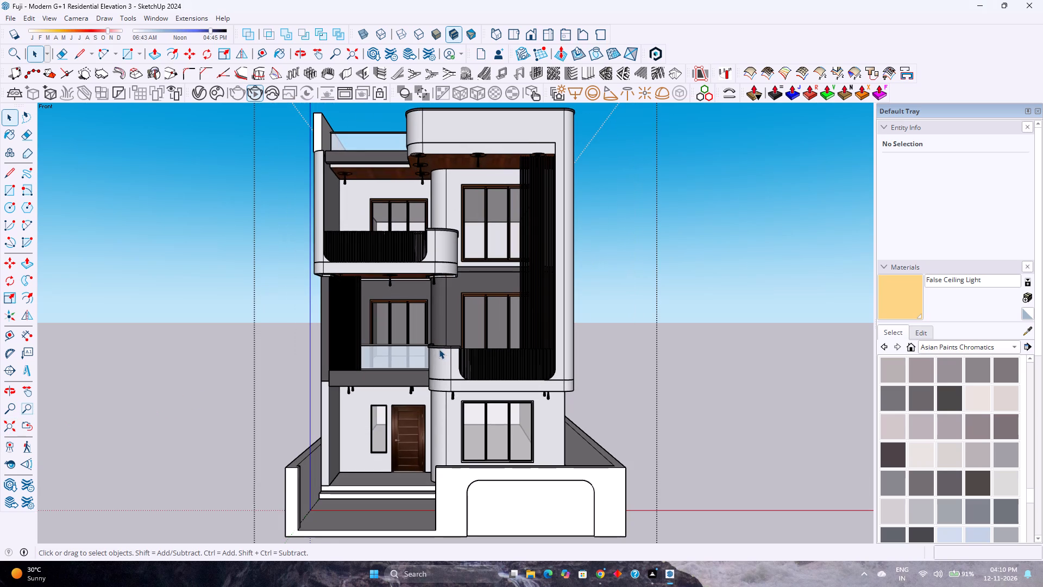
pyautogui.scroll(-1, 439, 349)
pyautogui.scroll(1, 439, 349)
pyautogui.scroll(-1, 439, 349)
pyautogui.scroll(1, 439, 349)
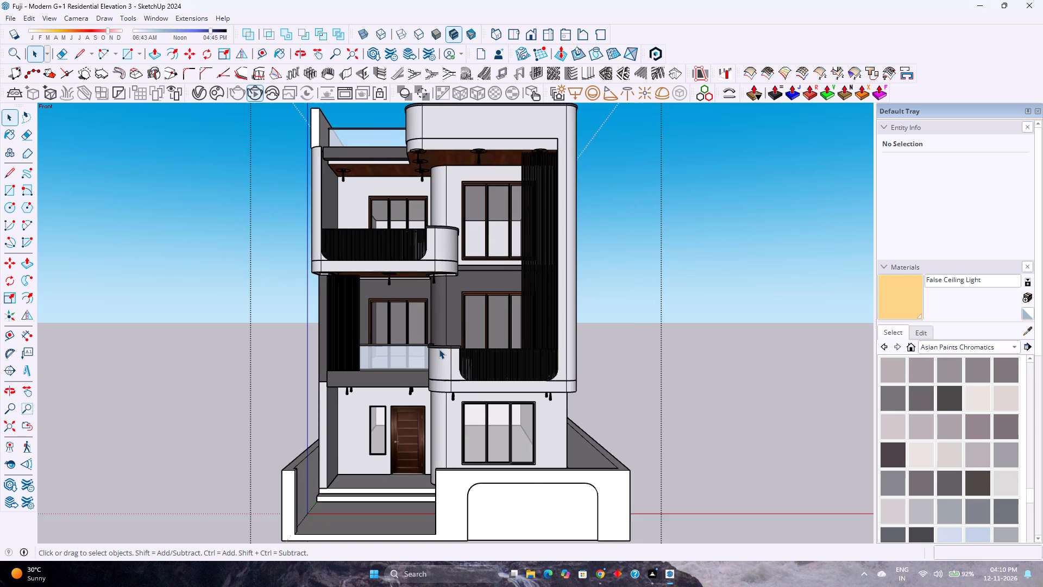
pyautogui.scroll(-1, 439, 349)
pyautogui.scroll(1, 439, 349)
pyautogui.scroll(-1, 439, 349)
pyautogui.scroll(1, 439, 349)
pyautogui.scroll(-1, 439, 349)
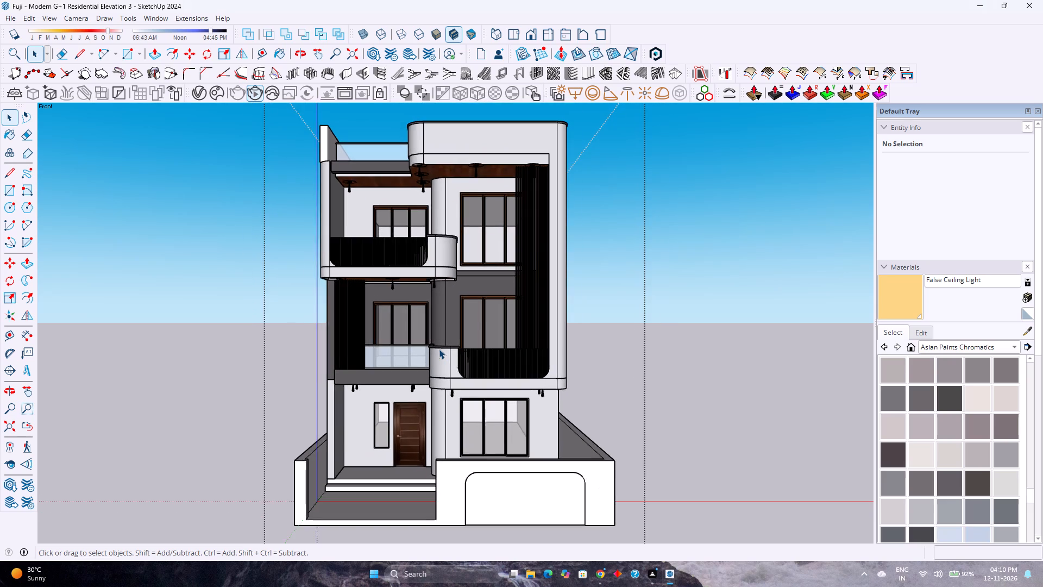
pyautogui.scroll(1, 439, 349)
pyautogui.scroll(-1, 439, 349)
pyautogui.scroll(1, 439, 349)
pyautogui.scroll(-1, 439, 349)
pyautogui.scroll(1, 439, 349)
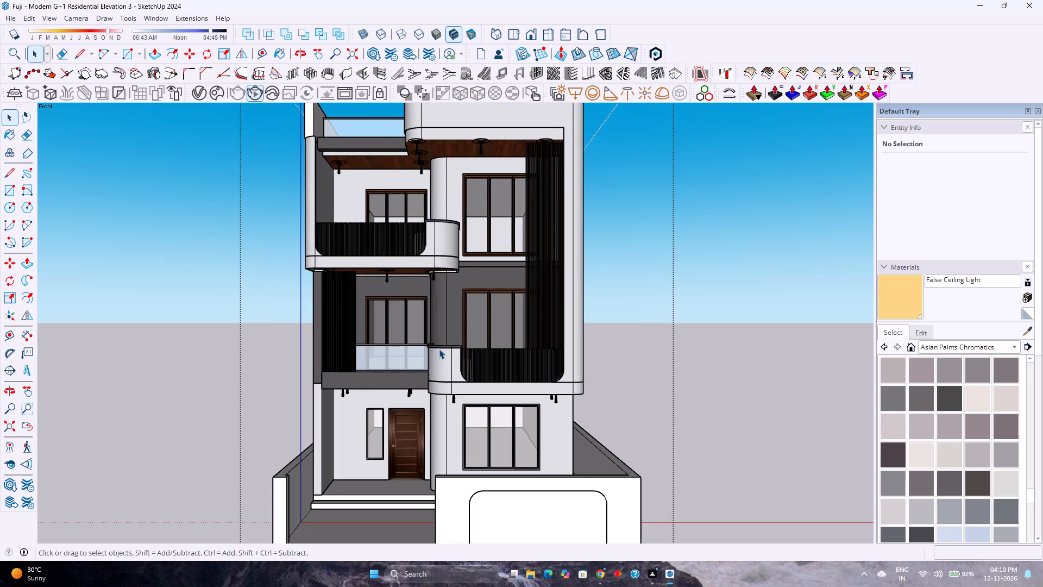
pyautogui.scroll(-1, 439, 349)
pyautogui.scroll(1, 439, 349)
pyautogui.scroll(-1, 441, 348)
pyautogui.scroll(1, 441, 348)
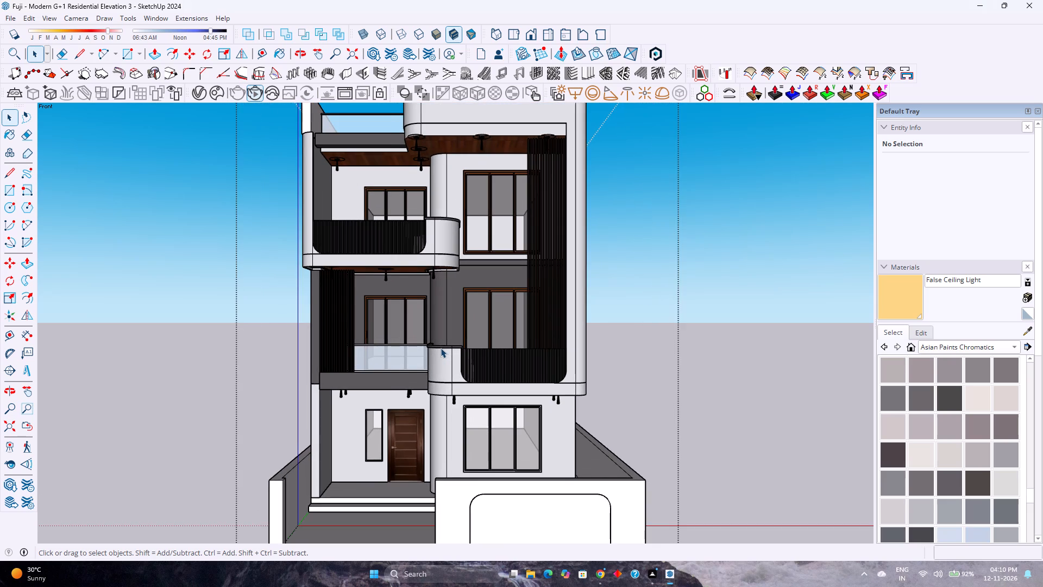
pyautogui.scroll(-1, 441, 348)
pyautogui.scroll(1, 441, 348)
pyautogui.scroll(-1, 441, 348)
# Check how the facade is grouped by selecting the outer frame, slabs, floor walls and entrance steps in turn.
pyautogui.click(441, 348)
pyautogui.click(442, 348)
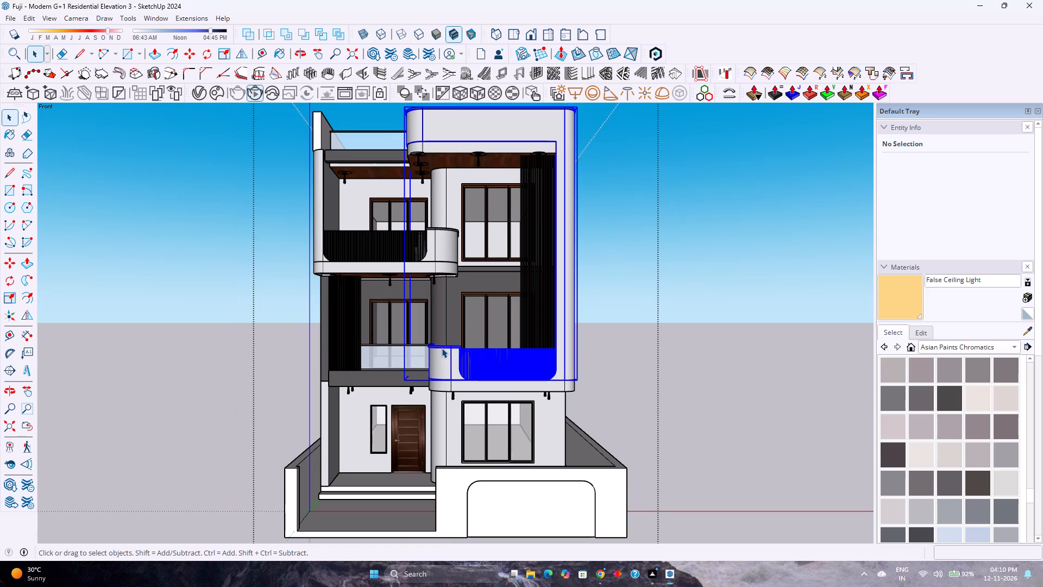
pyautogui.click(452, 399)
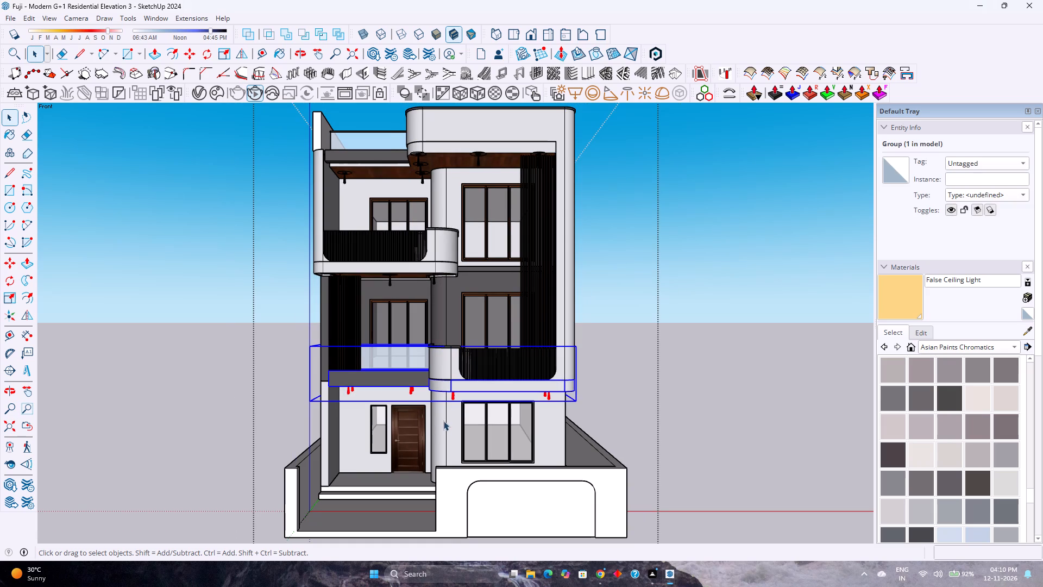
pyautogui.click(444, 420)
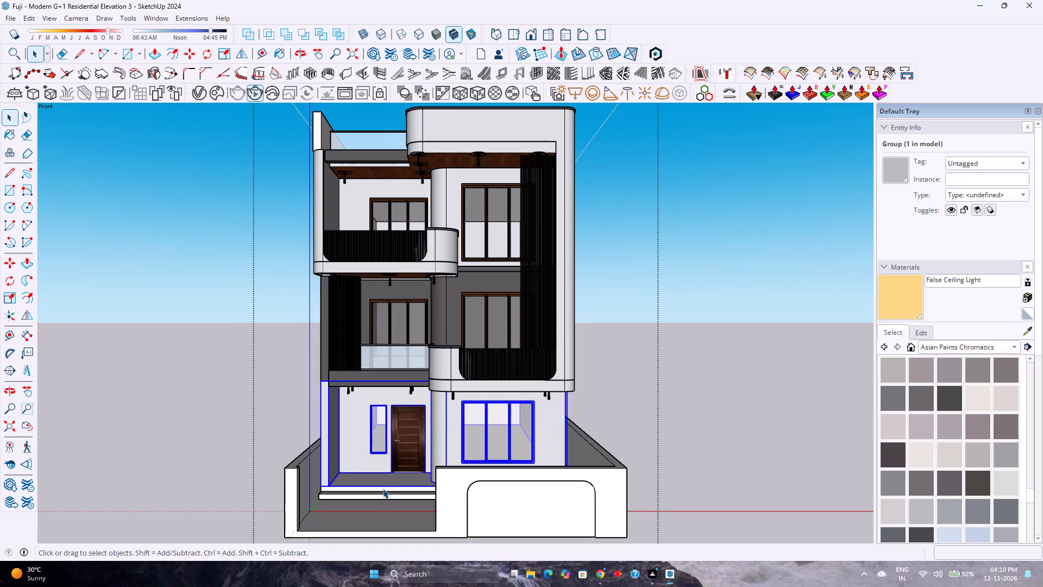
pyautogui.click(383, 489)
pyautogui.click(383, 495)
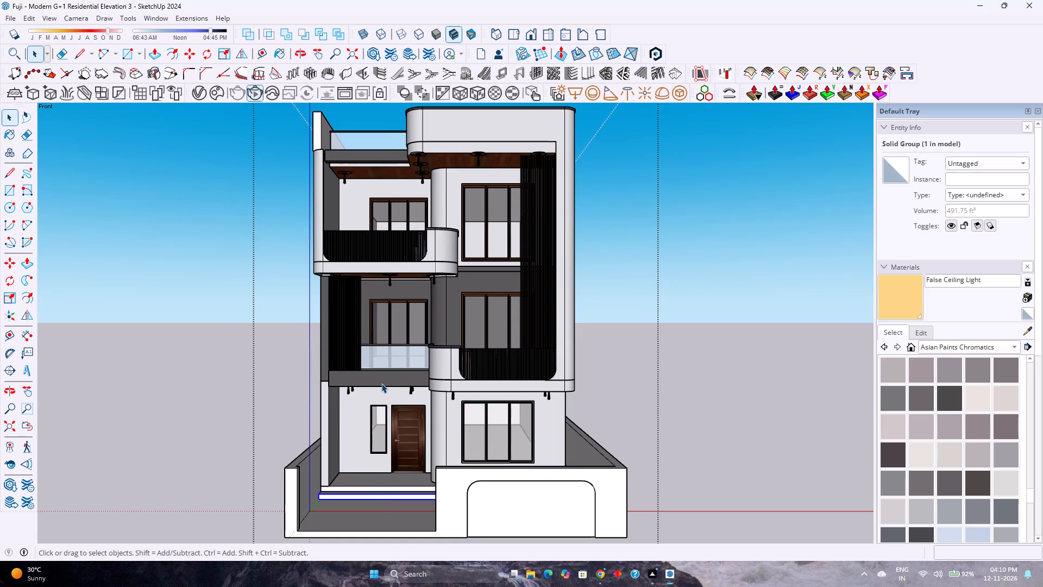
pyautogui.click(381, 383)
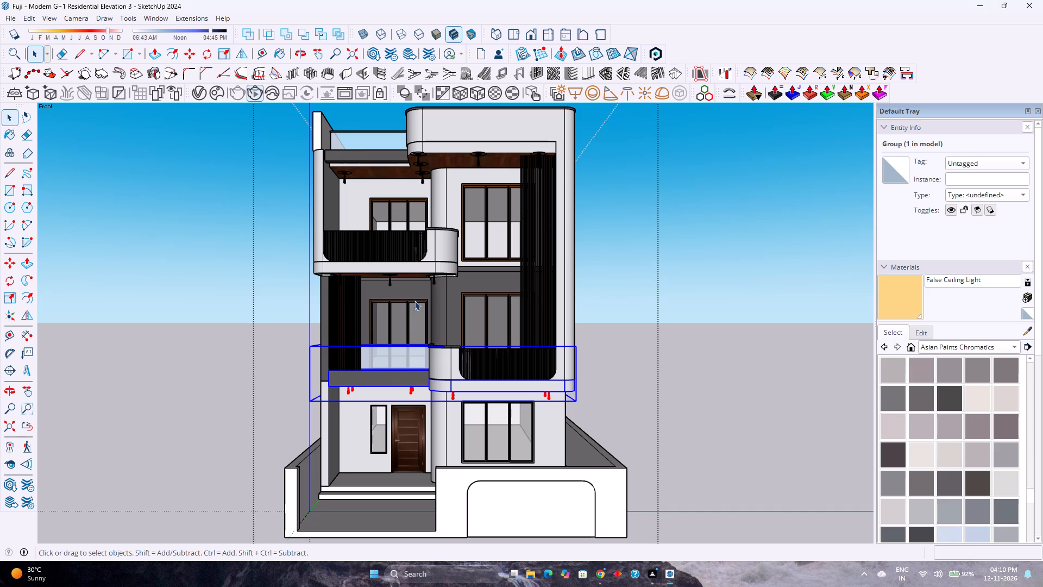
pyautogui.click(418, 297)
pyautogui.click(443, 218)
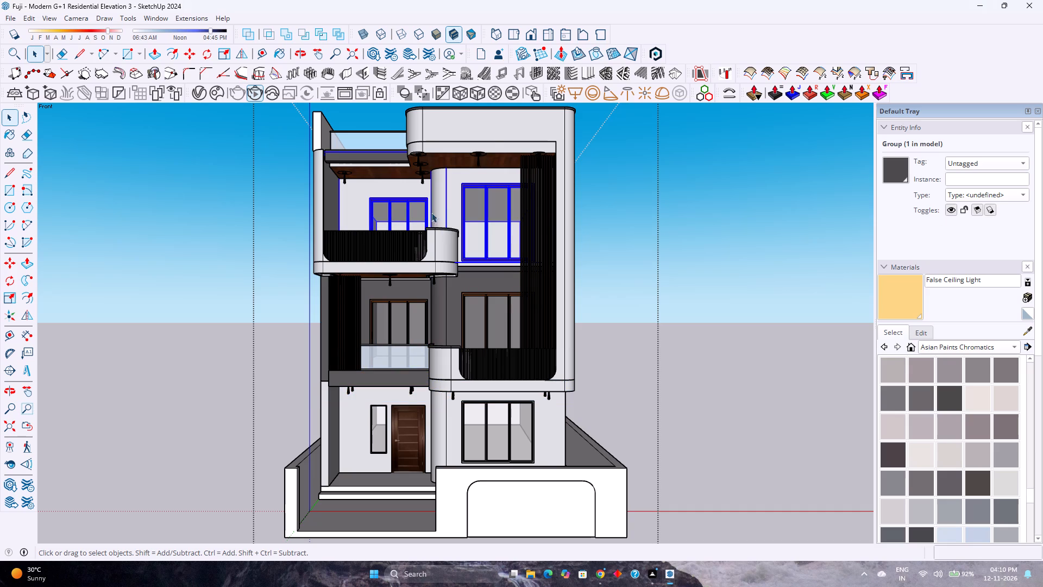
pyautogui.click(493, 123)
pyautogui.click(713, 259)
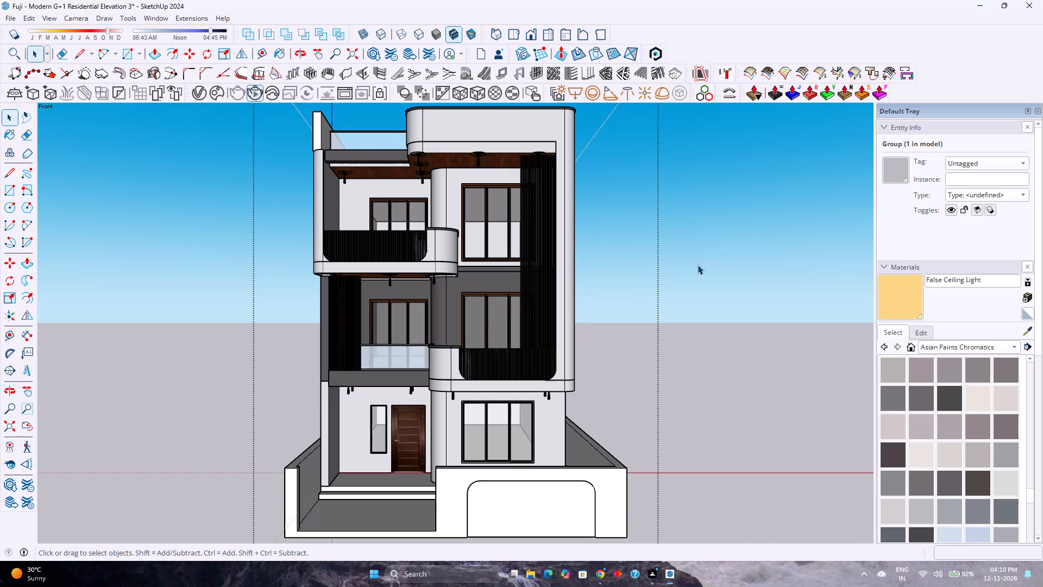
pyautogui.click(487, 325)
pyautogui.doubleClick(487, 325)
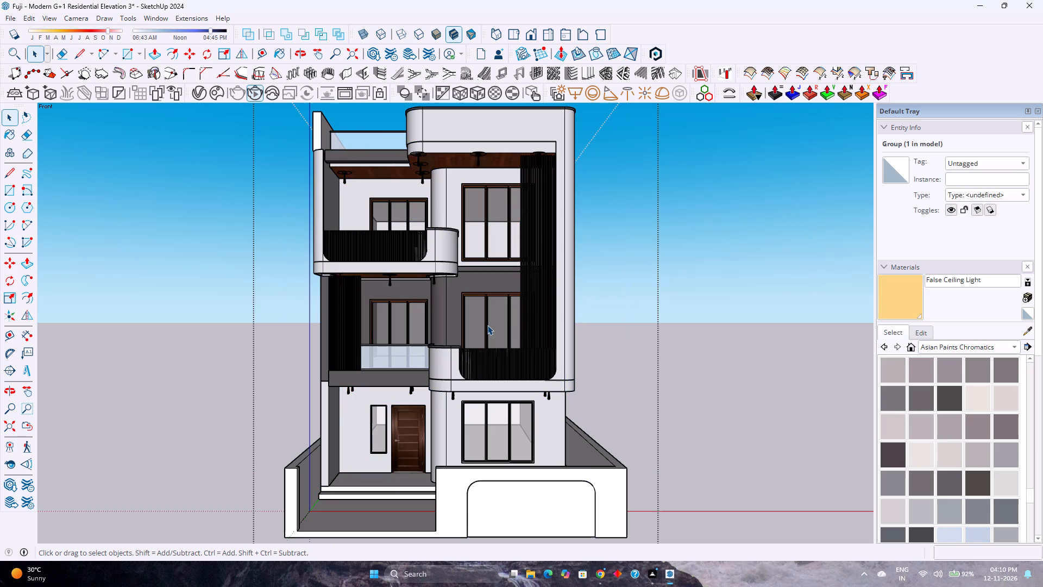
# Examine the building's side, underside and upper front facade, including the balconies and wooden ceilings.
pyautogui.scroll(-3, 453, 386)
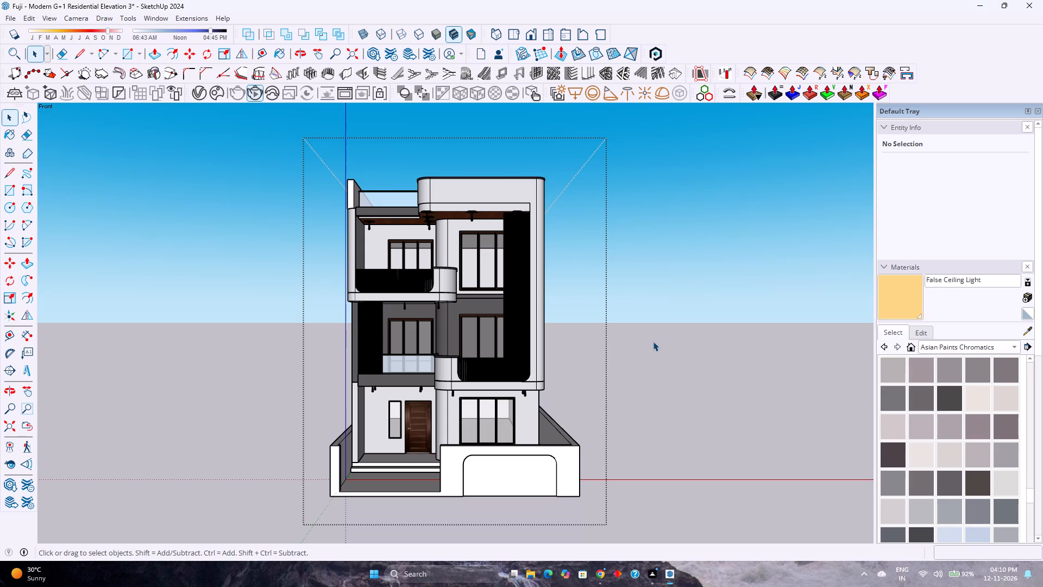
pyautogui.moveTo(673, 400); pyautogui.dragTo(602, 395, button='middle')
pyautogui.moveTo(598, 389); pyautogui.dragTo(349, 374, button='middle')
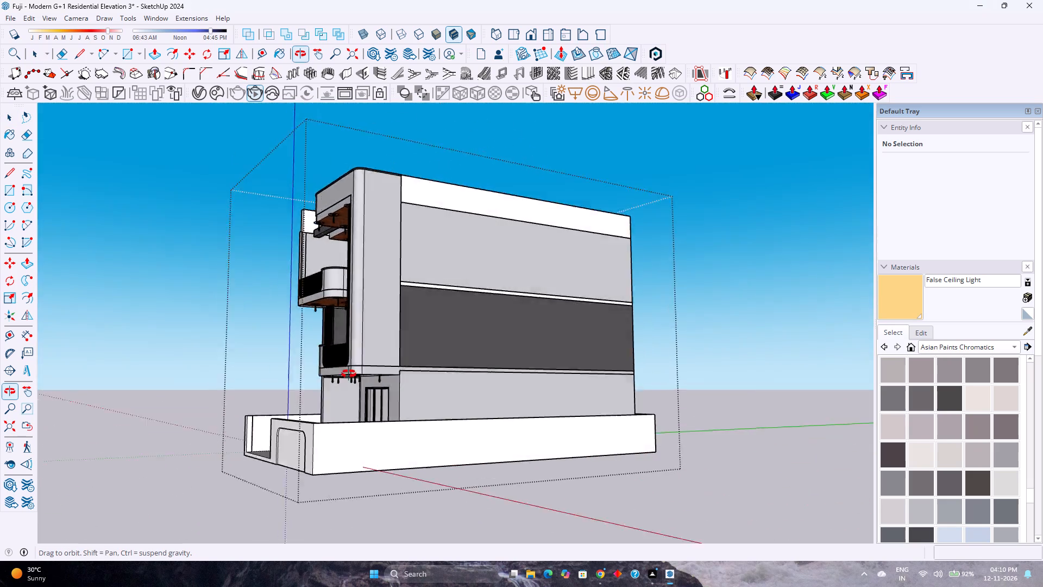
pyautogui.moveTo(349, 374); pyautogui.dragTo(540, 364, button='middle')
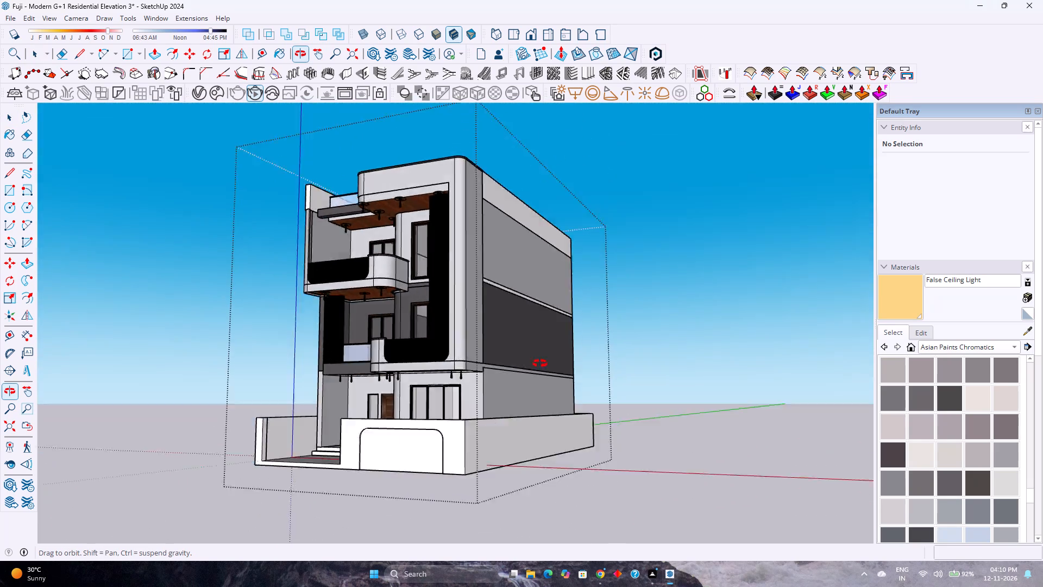
pyautogui.moveTo(540, 364); pyautogui.dragTo(633, 285, button='middle')
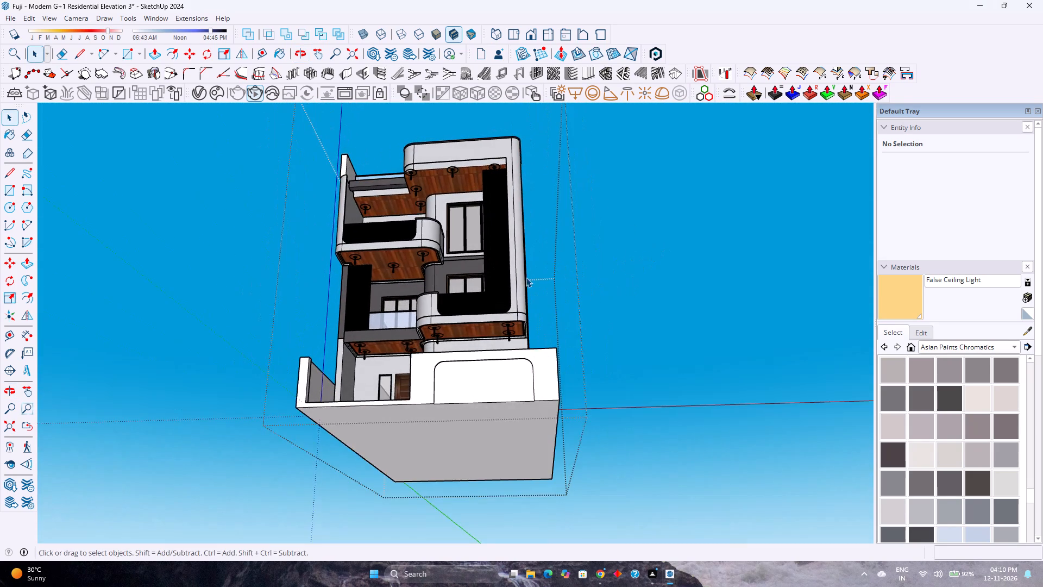
pyautogui.scroll(4, 500, 278)
pyautogui.scroll(2, 451, 278)
pyautogui.moveTo(451, 278); pyautogui.dragTo(501, 397, button='middle')
pyautogui.moveTo(495, 388); pyautogui.dragTo(493, 321, button='middle')
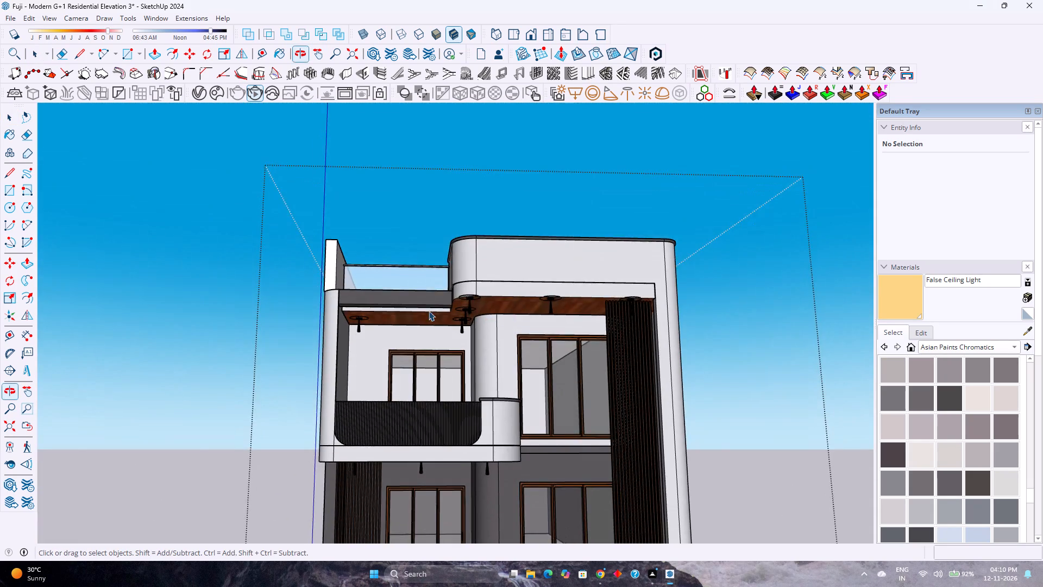
# Examine the upper balcony's wooden false ceiling and its light fittings up close from below.
pyautogui.scroll(16, 420, 314)
pyautogui.moveTo(401, 308); pyautogui.dragTo(507, 247, button='middle')
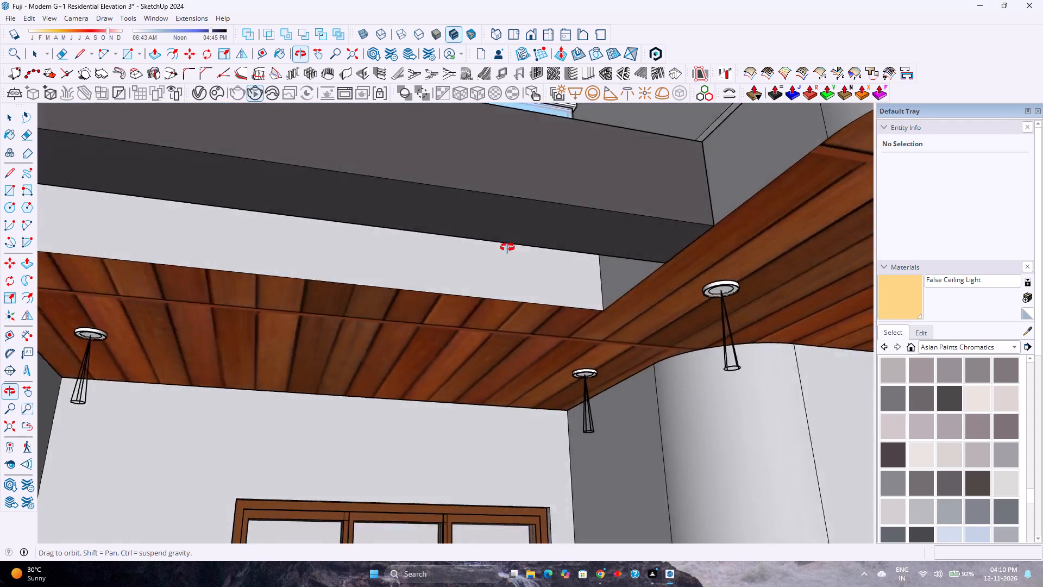
pyautogui.moveTo(507, 247); pyautogui.dragTo(616, 235, button='middle')
pyautogui.middleClick(616, 235)
pyautogui.moveTo(617, 236); pyautogui.dragTo(620, 246, button='middle')
pyautogui.moveTo(620, 249); pyautogui.dragTo(398, 392, button='middle')
pyautogui.middleClick(398, 392)
# Examine the building's roof terrace, front facade and compound wall from raised viewpoints on both sides.
pyautogui.scroll(-13, 394, 395)
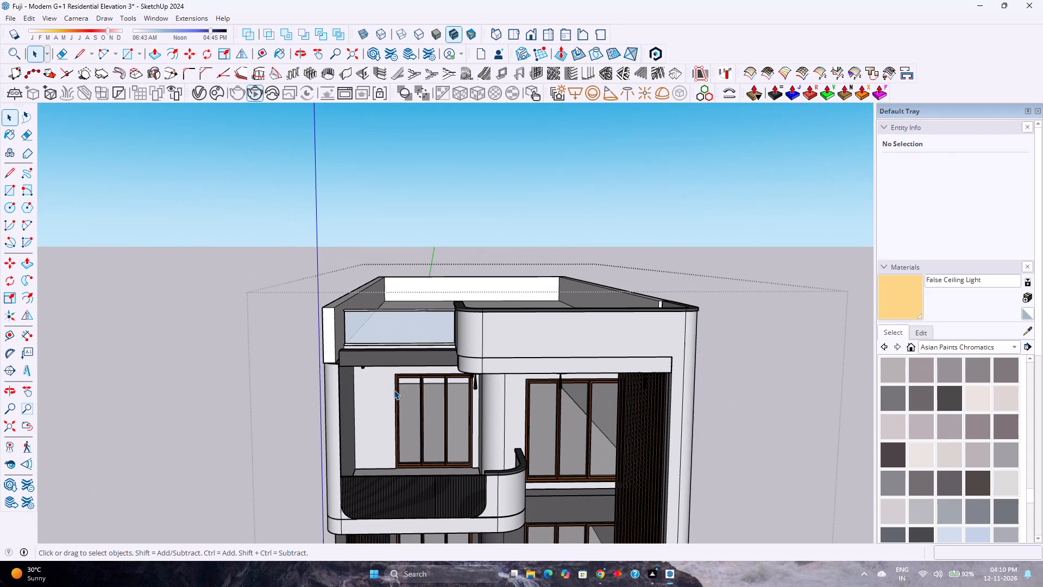
pyautogui.scroll(-6, 393, 390)
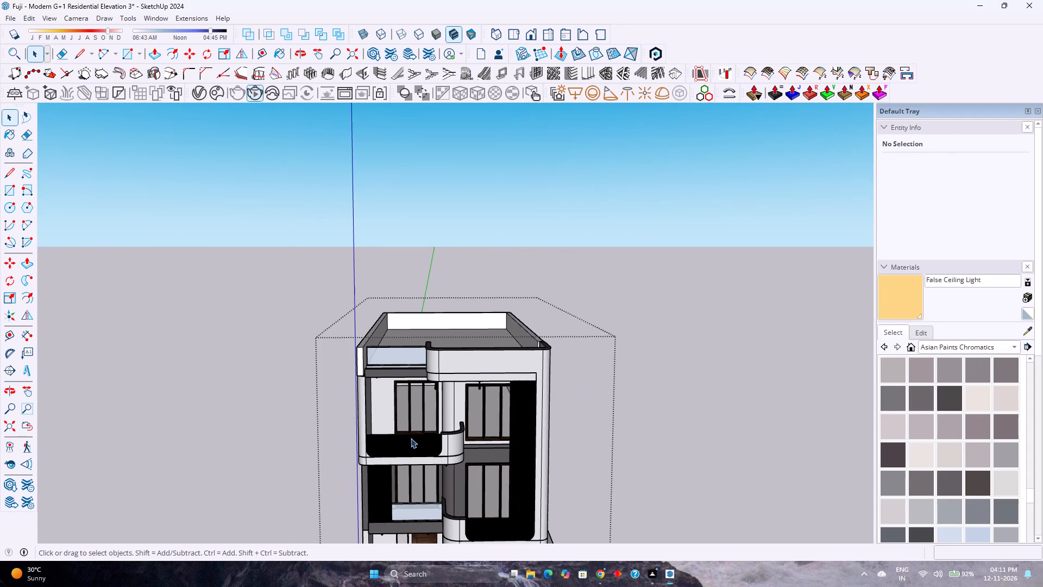
pyautogui.scroll(-2, 416, 456)
pyautogui.moveTo(443, 474); pyautogui.dragTo(442, 458, button='middle')
pyautogui.middleClick(442, 458)
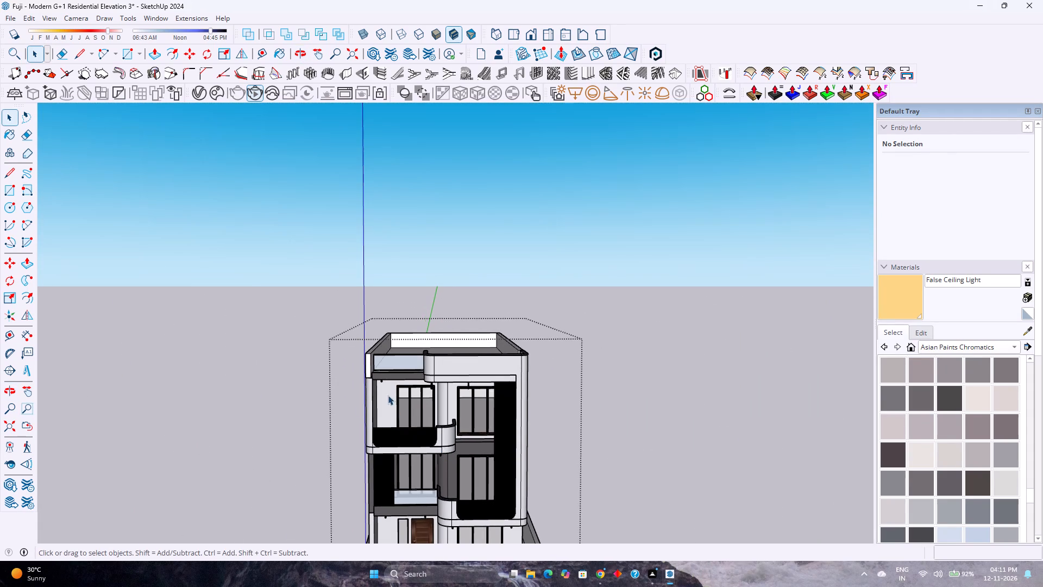
pyautogui.scroll(2, 393, 376)
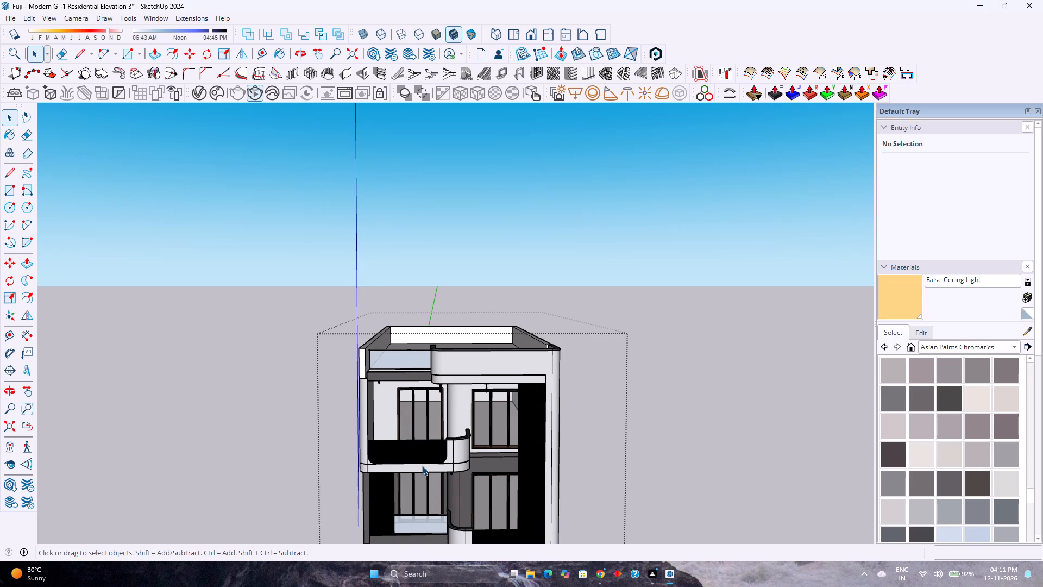
pyautogui.scroll(4, 431, 446)
pyautogui.moveTo(437, 442); pyautogui.dragTo(380, 473, button='middle')
pyautogui.scroll(-7, 375, 439)
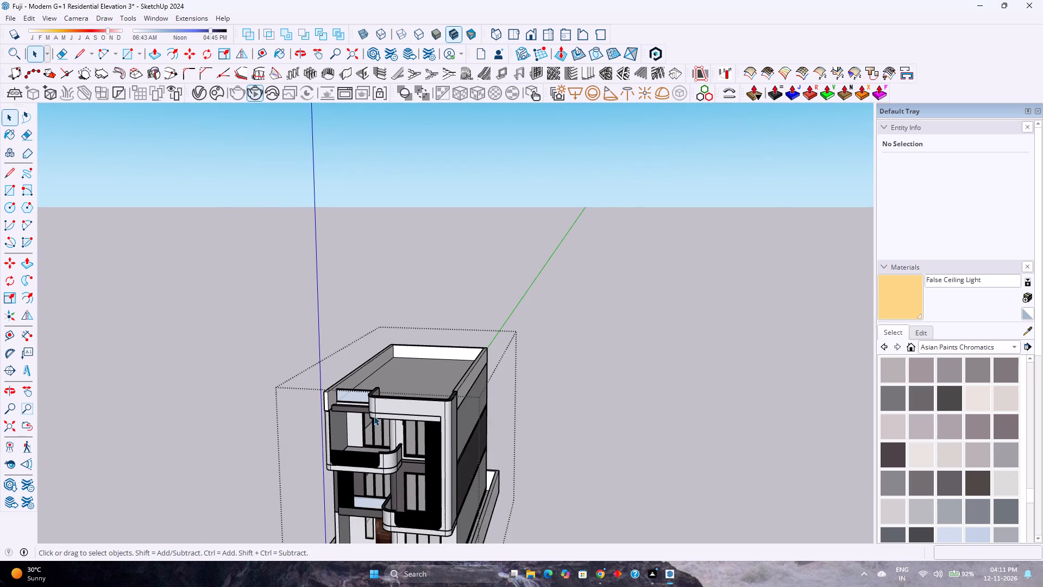
pyautogui.scroll(1, 395, 391)
pyautogui.scroll(5, 366, 434)
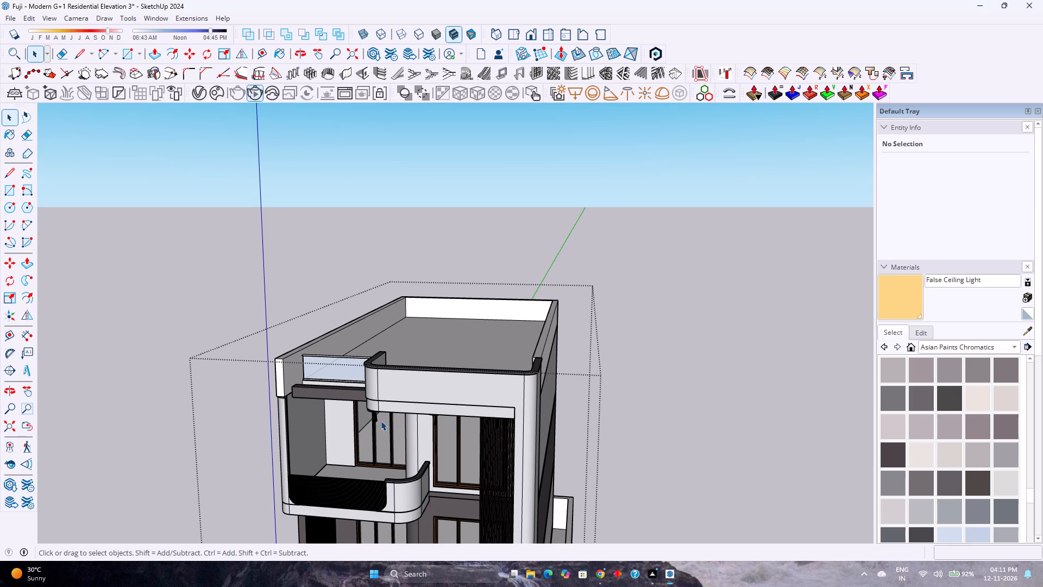
pyautogui.scroll(-3, 413, 422)
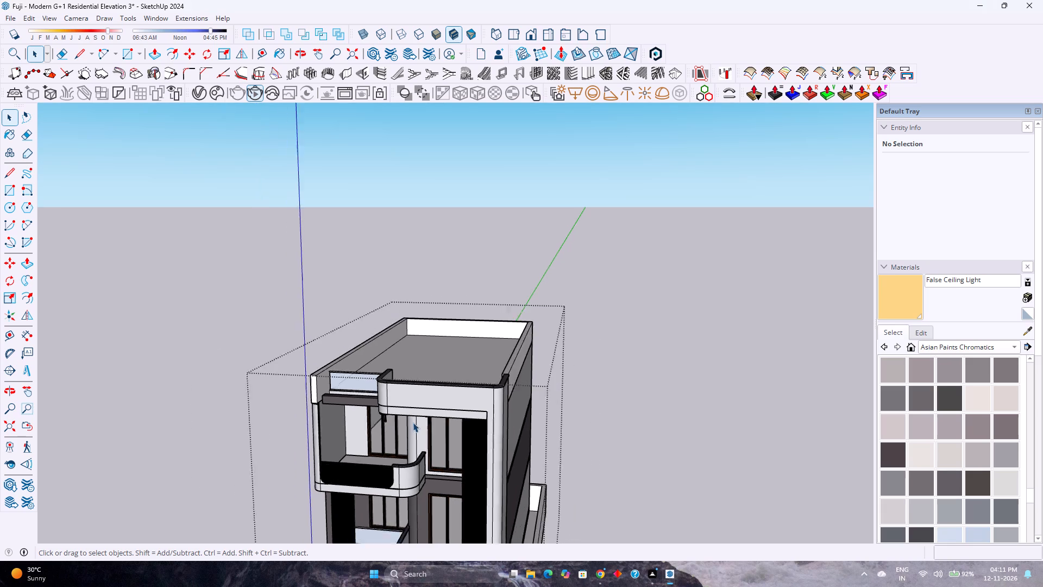
pyautogui.scroll(-1, 413, 422)
pyautogui.scroll(3, 415, 420)
pyautogui.scroll(-9, 415, 420)
pyautogui.scroll(-8, 435, 460)
pyautogui.scroll(4, 429, 521)
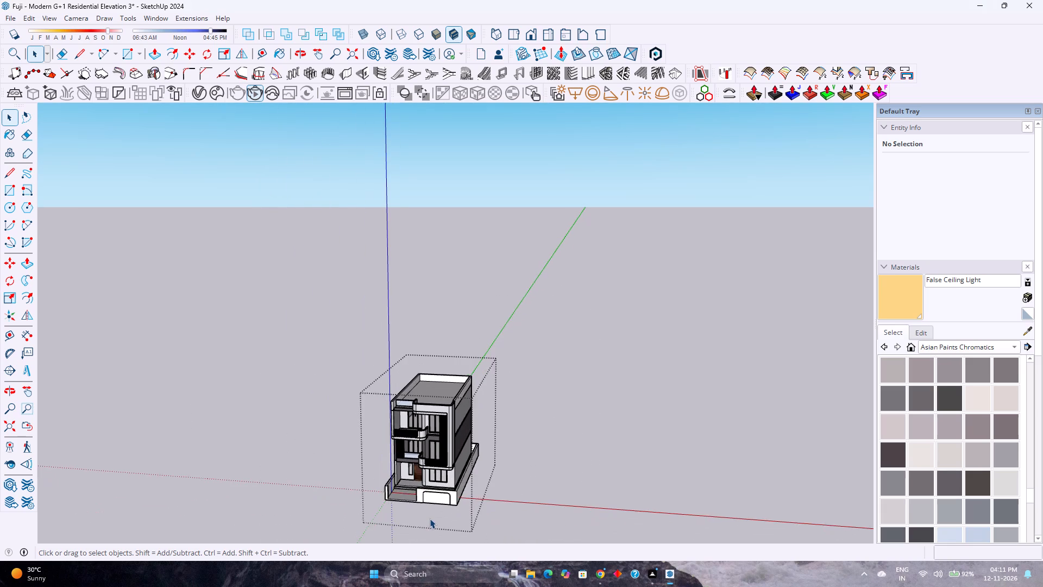
pyautogui.scroll(4, 430, 514)
pyautogui.moveTo(429, 512); pyautogui.dragTo(540, 505, button='middle')
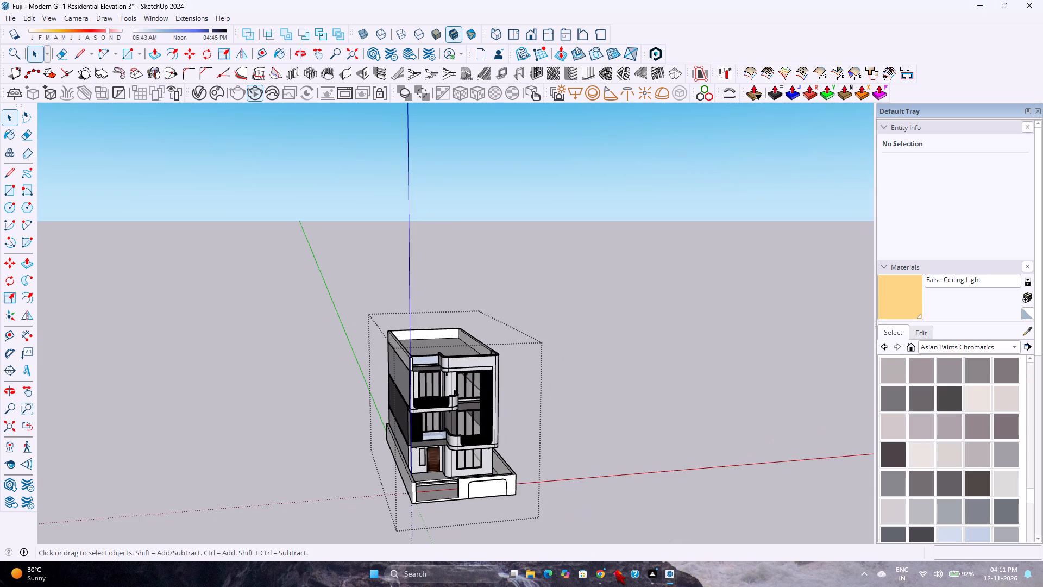
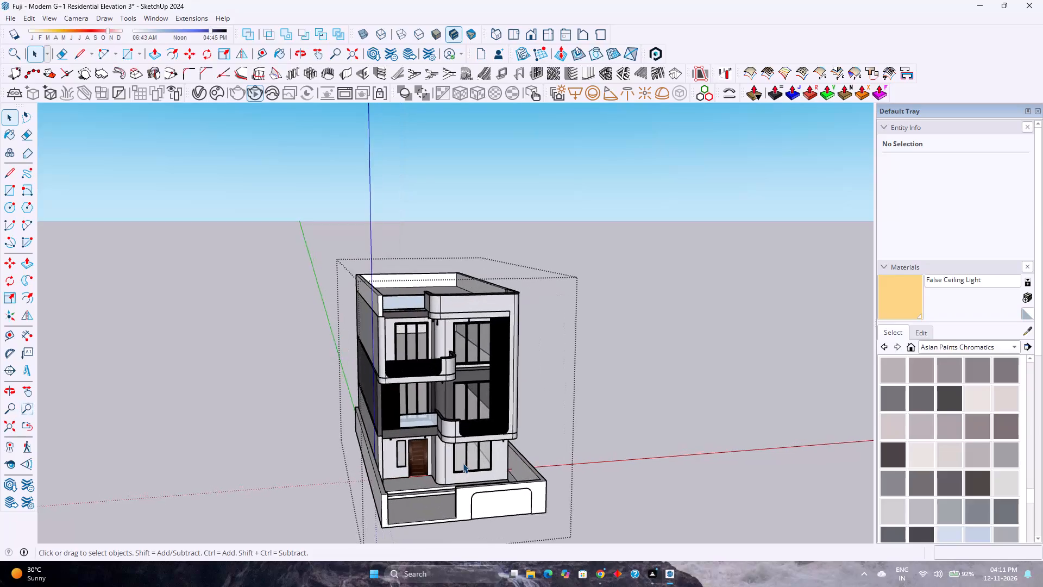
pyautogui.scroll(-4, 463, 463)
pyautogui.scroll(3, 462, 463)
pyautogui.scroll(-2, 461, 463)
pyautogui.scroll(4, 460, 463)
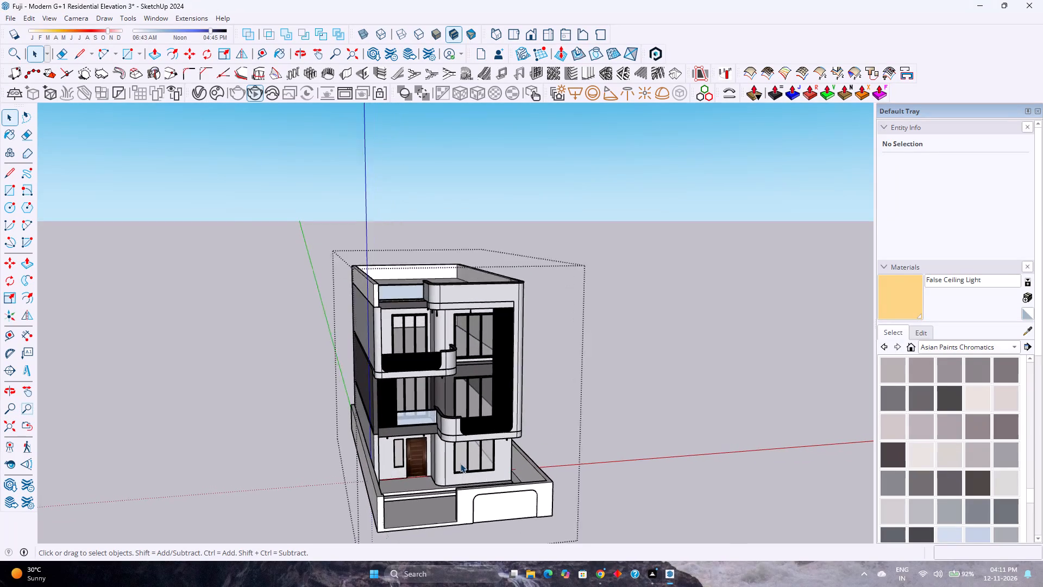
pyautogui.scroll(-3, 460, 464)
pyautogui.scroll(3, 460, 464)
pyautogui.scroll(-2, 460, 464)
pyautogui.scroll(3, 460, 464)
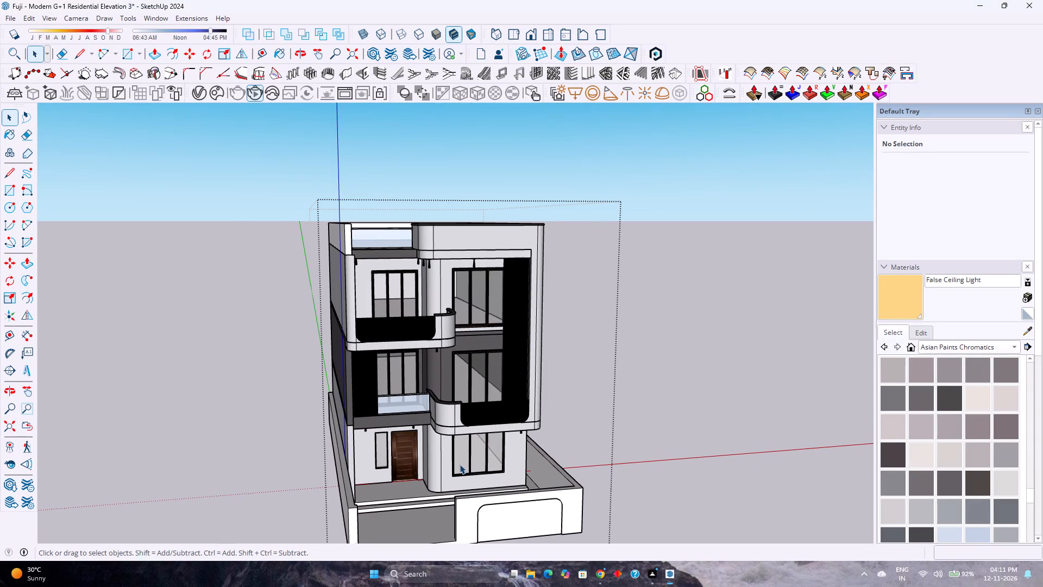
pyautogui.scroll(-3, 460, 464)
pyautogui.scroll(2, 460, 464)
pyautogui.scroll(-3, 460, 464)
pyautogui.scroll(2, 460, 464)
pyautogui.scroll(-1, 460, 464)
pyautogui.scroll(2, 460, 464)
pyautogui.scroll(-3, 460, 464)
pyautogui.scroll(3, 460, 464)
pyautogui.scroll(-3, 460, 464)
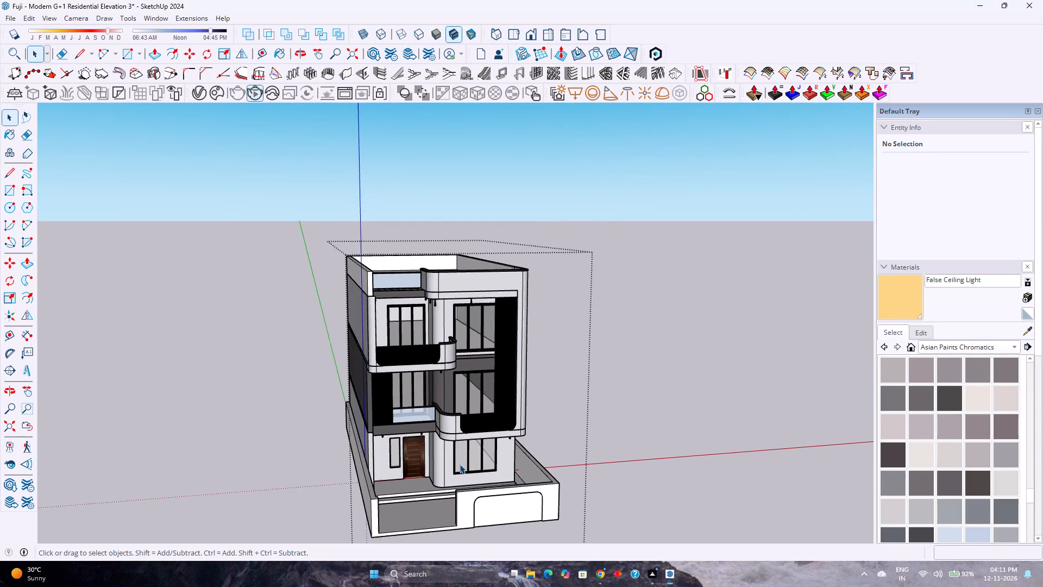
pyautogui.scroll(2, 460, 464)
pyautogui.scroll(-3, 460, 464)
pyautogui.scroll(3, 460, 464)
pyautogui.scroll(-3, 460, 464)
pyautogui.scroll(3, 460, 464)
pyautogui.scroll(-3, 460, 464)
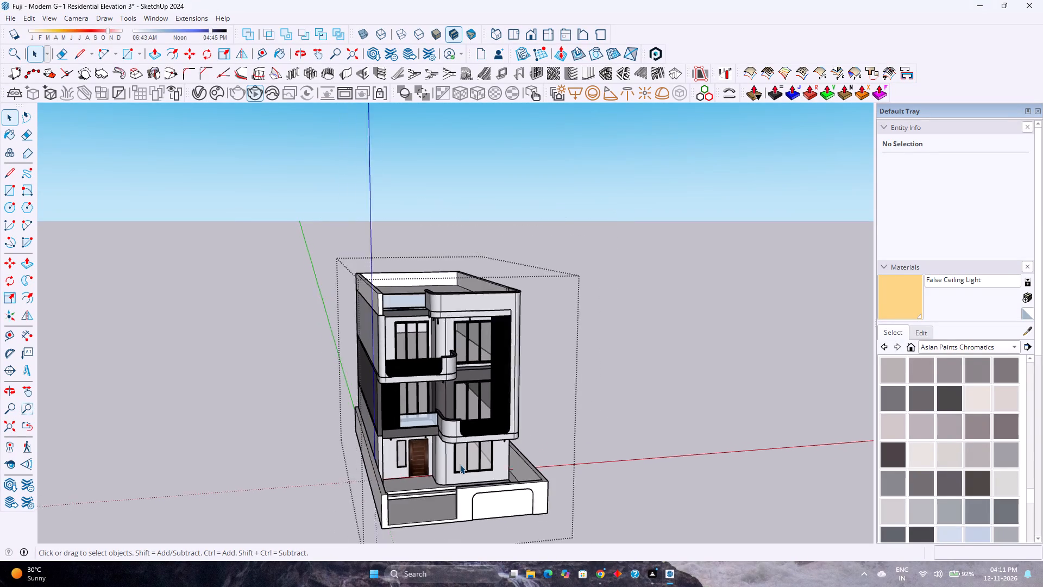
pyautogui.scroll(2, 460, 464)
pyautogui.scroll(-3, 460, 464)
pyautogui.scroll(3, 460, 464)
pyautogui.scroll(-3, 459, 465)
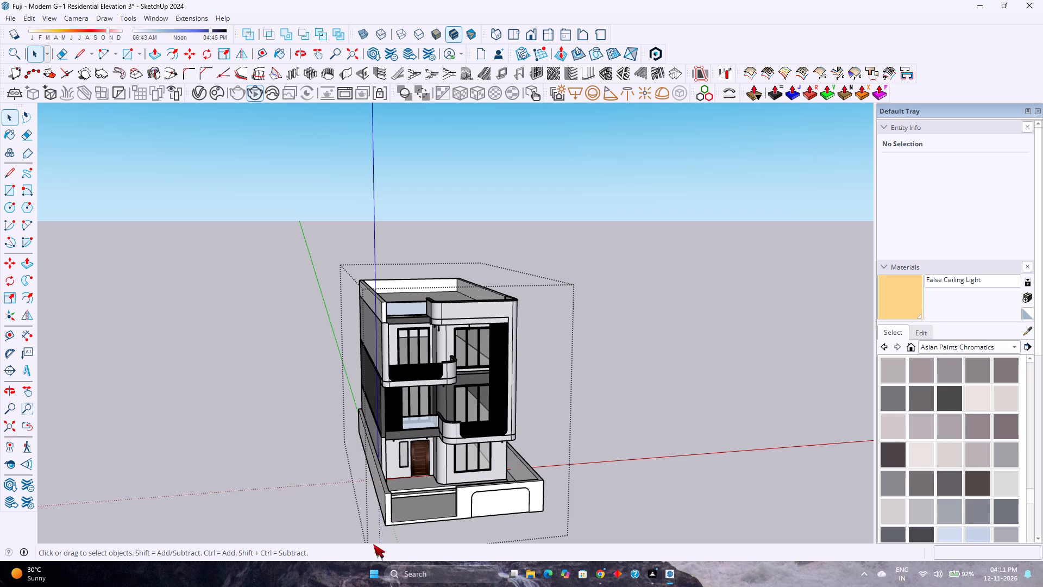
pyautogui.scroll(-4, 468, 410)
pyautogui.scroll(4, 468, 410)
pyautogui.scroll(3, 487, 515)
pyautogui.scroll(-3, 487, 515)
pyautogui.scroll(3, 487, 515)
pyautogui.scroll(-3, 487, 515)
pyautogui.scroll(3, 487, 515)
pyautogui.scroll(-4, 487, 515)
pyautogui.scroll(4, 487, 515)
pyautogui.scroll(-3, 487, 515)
# Examine the building's front elevation from a low, nearly head-on viewpoint, including the balconies, wooden ceilings, entrance and compound wall.
pyautogui.moveTo(487, 515); pyautogui.dragTo(474, 452, button='middle')
pyautogui.scroll(1, 474, 452)
pyautogui.scroll(-3, 474, 448)
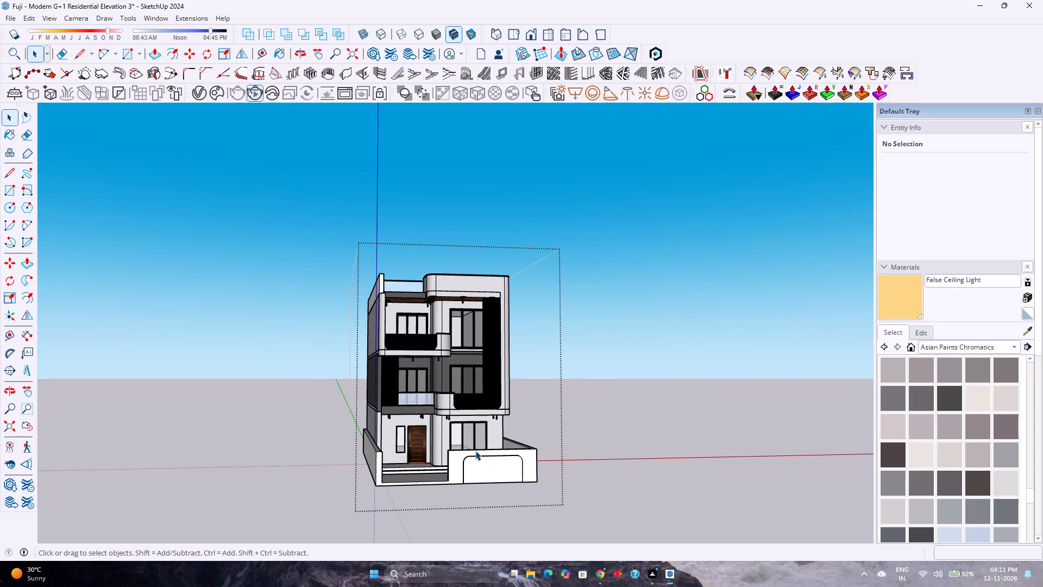
pyautogui.scroll(-1, 460, 430)
pyautogui.scroll(2, 423, 395)
pyautogui.scroll(-3, 419, 405)
pyautogui.scroll(3, 394, 421)
pyautogui.scroll(-2, 392, 419)
pyautogui.scroll(1, 394, 420)
pyautogui.scroll(-3, 394, 420)
pyautogui.scroll(1, 394, 420)
pyautogui.scroll(-3, 394, 420)
pyautogui.scroll(6, 394, 417)
pyautogui.scroll(-3, 394, 411)
pyautogui.scroll(3, 394, 411)
pyautogui.scroll(-4, 394, 411)
pyautogui.scroll(4, 394, 411)
pyautogui.scroll(-3, 394, 411)
pyautogui.scroll(3, 394, 411)
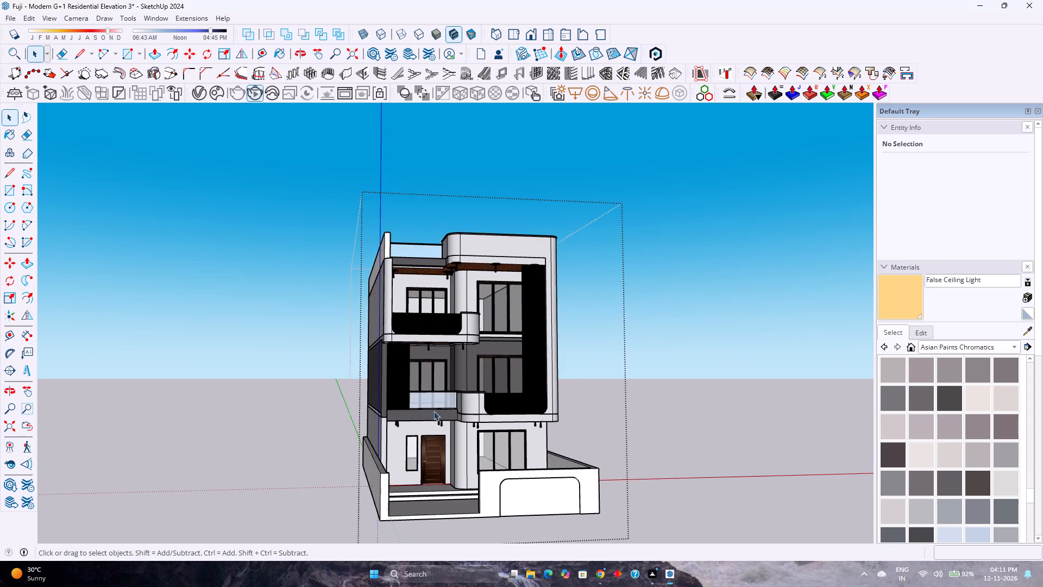
pyautogui.scroll(2, 433, 411)
pyautogui.moveTo(443, 411); pyautogui.dragTo(401, 409, button='middle')
pyautogui.scroll(-4, 401, 409)
pyautogui.scroll(4, 468, 473)
pyautogui.scroll(-4, 468, 472)
pyautogui.scroll(4, 468, 471)
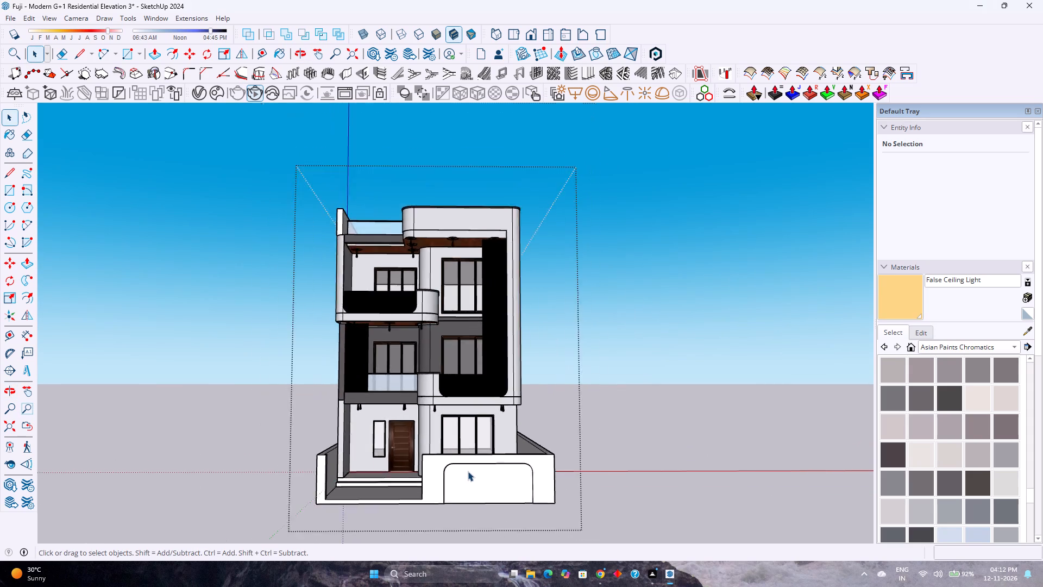
pyautogui.scroll(-4, 468, 471)
pyautogui.scroll(2, 464, 467)
pyautogui.scroll(-3, 461, 463)
pyautogui.scroll(1, 458, 458)
pyautogui.scroll(-2, 458, 458)
pyautogui.scroll(8, 458, 458)
pyautogui.scroll(-4, 458, 458)
pyautogui.scroll(4, 458, 458)
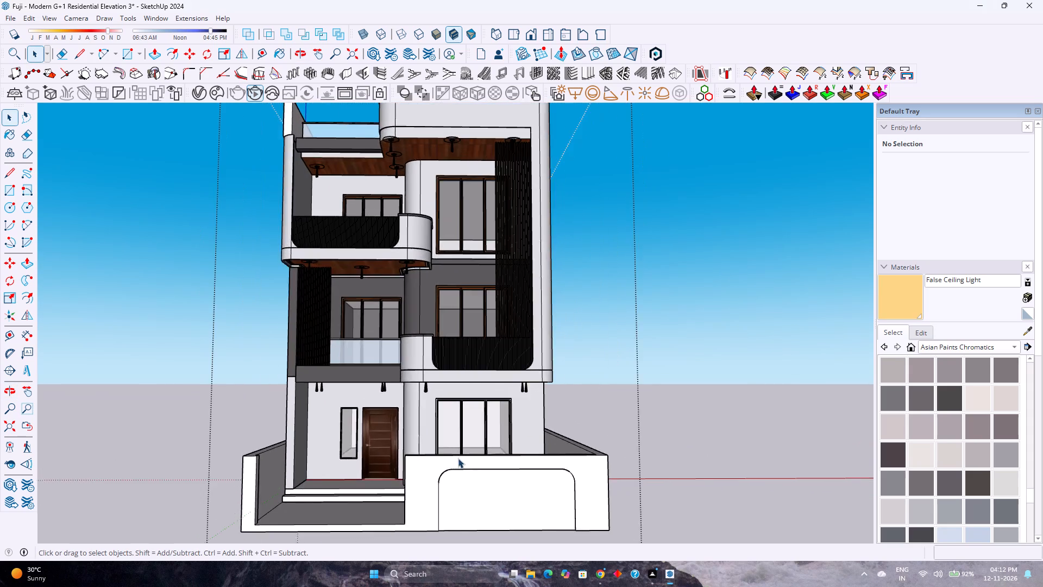
pyautogui.scroll(-4, 458, 458)
pyautogui.scroll(3, 458, 458)
pyautogui.scroll(-3, 458, 458)
pyautogui.scroll(3, 457, 457)
pyautogui.scroll(-4, 457, 457)
pyautogui.scroll(4, 457, 457)
pyautogui.scroll(-4, 457, 457)
pyautogui.scroll(3, 457, 457)
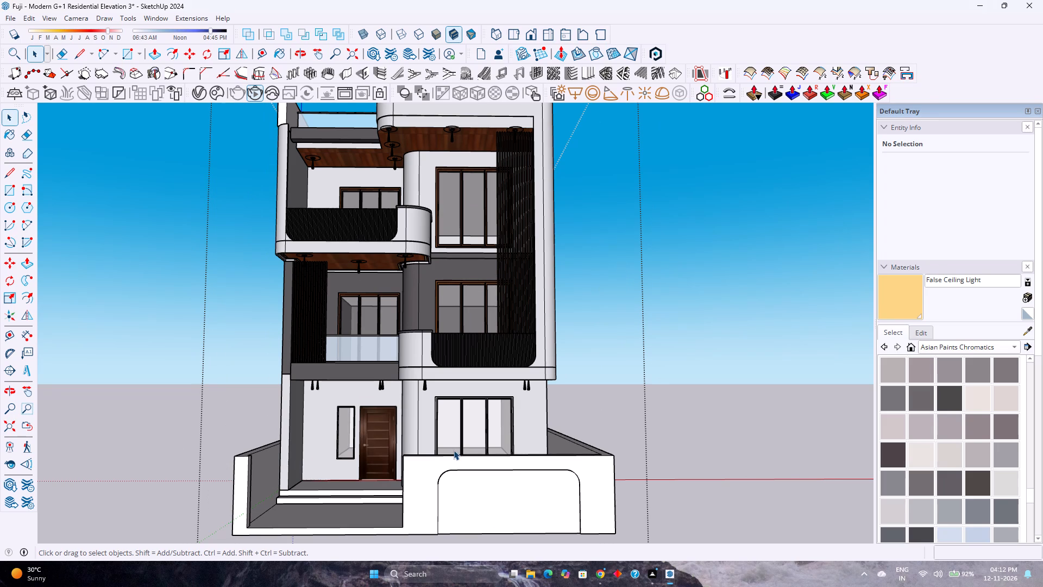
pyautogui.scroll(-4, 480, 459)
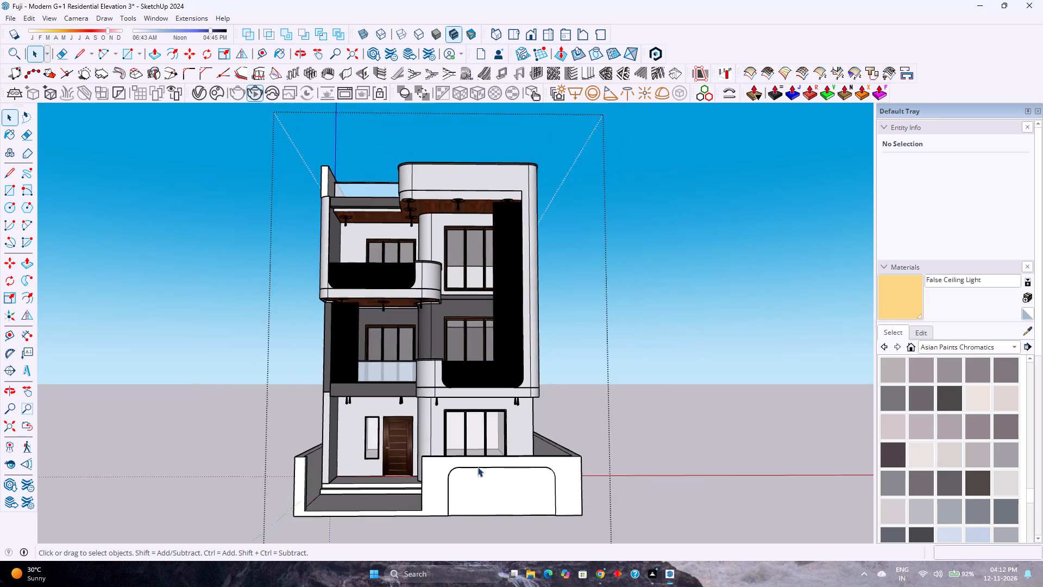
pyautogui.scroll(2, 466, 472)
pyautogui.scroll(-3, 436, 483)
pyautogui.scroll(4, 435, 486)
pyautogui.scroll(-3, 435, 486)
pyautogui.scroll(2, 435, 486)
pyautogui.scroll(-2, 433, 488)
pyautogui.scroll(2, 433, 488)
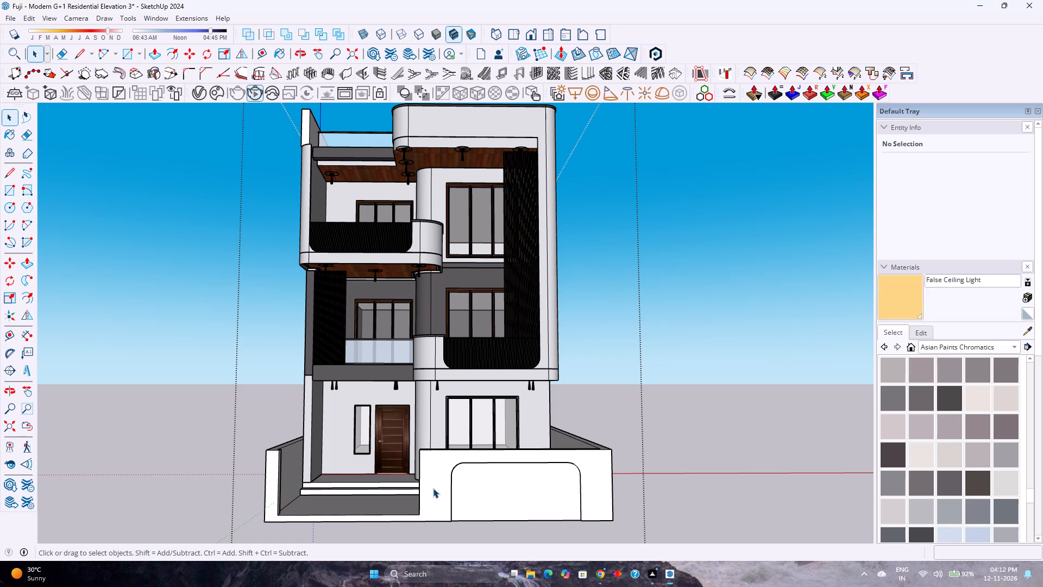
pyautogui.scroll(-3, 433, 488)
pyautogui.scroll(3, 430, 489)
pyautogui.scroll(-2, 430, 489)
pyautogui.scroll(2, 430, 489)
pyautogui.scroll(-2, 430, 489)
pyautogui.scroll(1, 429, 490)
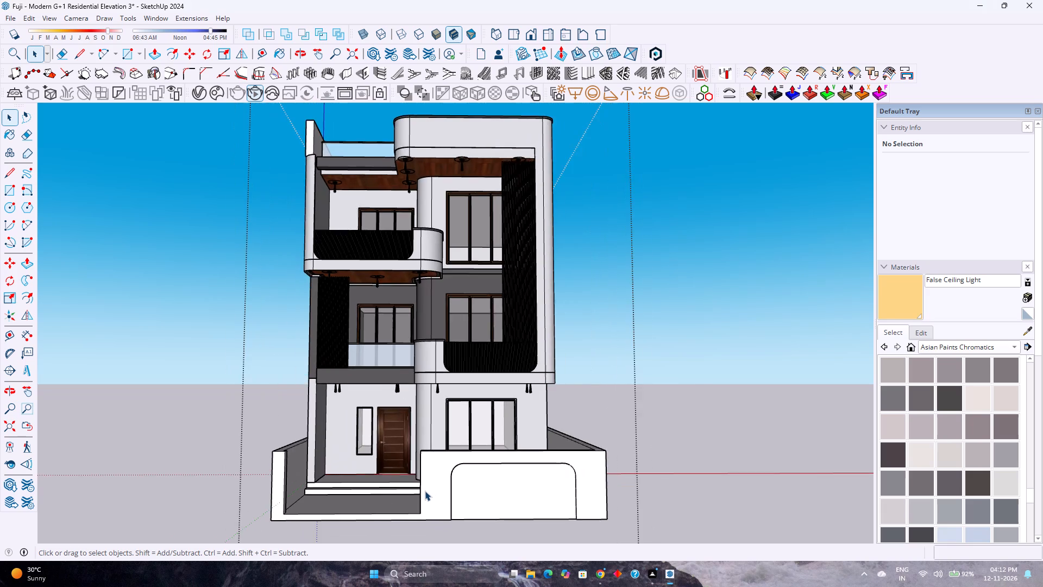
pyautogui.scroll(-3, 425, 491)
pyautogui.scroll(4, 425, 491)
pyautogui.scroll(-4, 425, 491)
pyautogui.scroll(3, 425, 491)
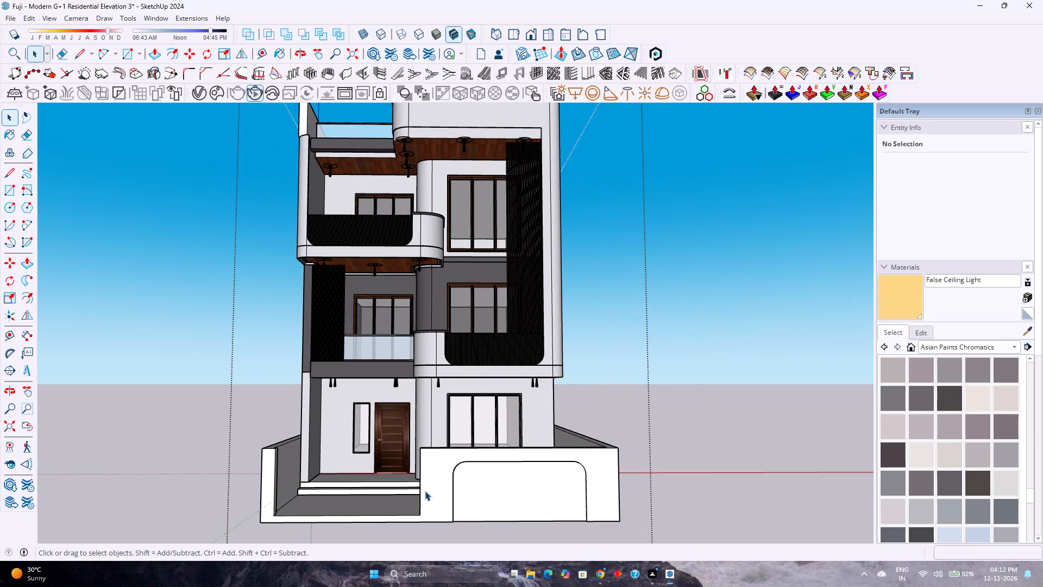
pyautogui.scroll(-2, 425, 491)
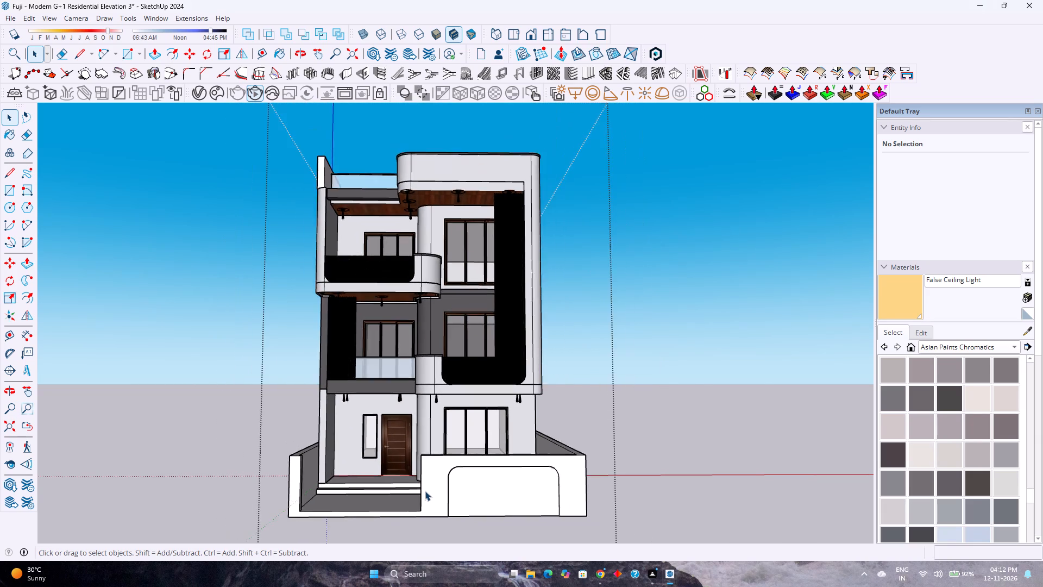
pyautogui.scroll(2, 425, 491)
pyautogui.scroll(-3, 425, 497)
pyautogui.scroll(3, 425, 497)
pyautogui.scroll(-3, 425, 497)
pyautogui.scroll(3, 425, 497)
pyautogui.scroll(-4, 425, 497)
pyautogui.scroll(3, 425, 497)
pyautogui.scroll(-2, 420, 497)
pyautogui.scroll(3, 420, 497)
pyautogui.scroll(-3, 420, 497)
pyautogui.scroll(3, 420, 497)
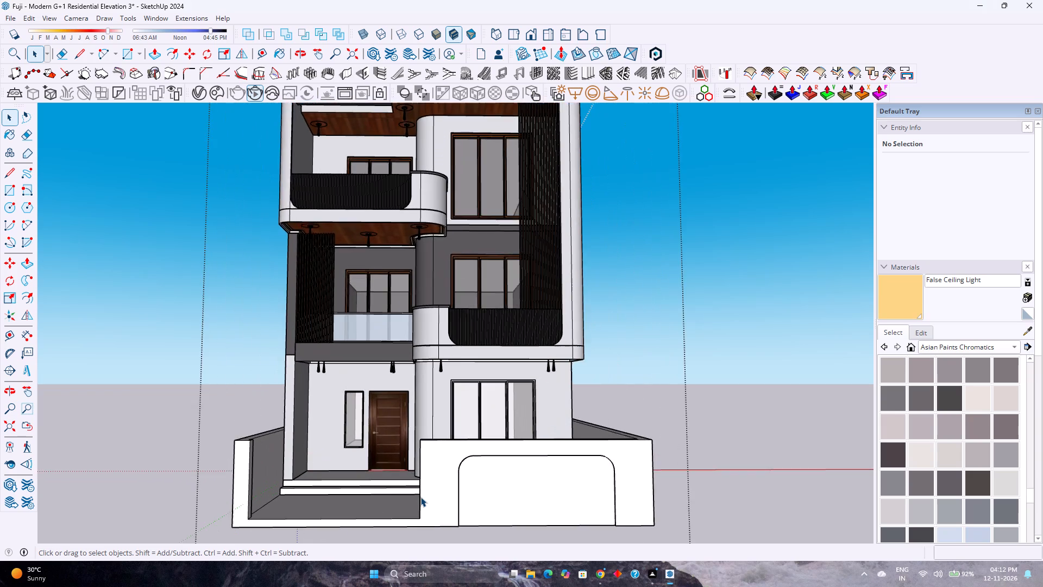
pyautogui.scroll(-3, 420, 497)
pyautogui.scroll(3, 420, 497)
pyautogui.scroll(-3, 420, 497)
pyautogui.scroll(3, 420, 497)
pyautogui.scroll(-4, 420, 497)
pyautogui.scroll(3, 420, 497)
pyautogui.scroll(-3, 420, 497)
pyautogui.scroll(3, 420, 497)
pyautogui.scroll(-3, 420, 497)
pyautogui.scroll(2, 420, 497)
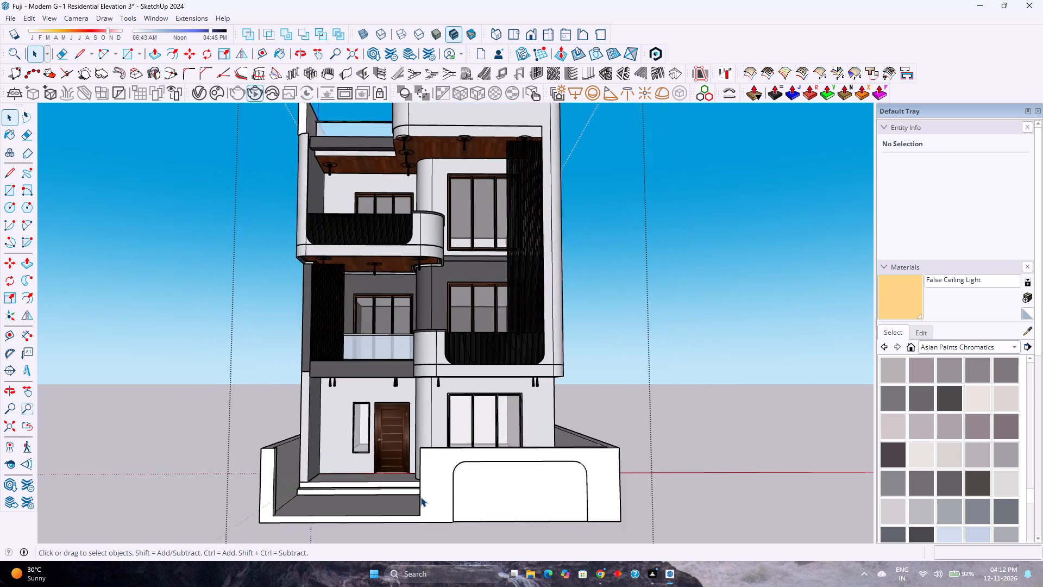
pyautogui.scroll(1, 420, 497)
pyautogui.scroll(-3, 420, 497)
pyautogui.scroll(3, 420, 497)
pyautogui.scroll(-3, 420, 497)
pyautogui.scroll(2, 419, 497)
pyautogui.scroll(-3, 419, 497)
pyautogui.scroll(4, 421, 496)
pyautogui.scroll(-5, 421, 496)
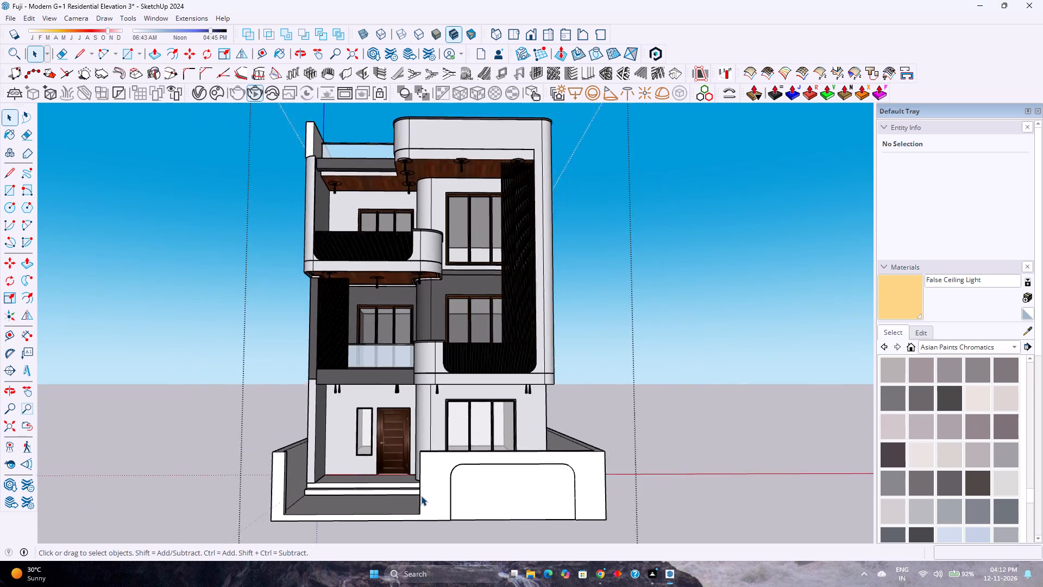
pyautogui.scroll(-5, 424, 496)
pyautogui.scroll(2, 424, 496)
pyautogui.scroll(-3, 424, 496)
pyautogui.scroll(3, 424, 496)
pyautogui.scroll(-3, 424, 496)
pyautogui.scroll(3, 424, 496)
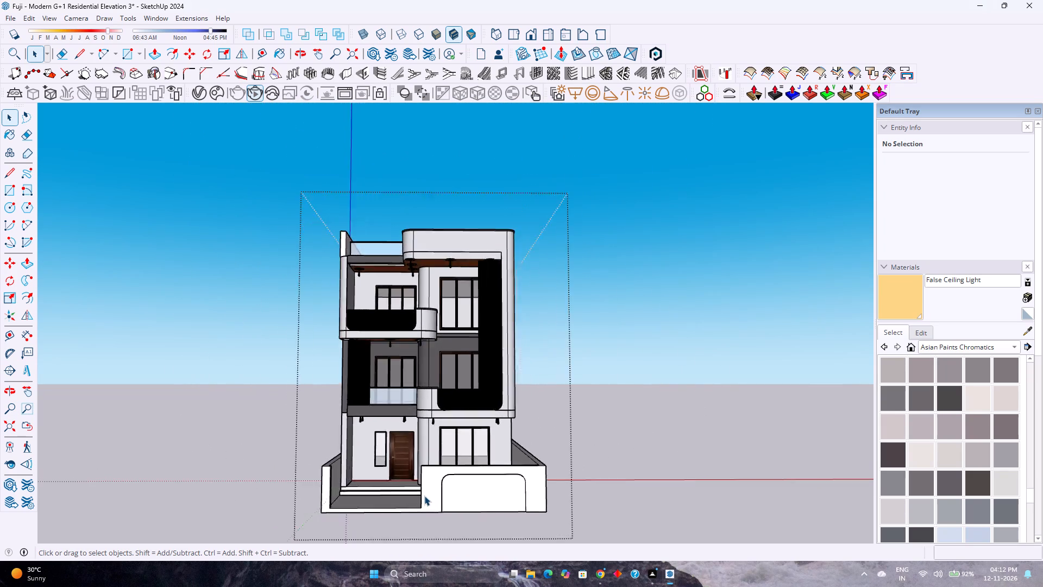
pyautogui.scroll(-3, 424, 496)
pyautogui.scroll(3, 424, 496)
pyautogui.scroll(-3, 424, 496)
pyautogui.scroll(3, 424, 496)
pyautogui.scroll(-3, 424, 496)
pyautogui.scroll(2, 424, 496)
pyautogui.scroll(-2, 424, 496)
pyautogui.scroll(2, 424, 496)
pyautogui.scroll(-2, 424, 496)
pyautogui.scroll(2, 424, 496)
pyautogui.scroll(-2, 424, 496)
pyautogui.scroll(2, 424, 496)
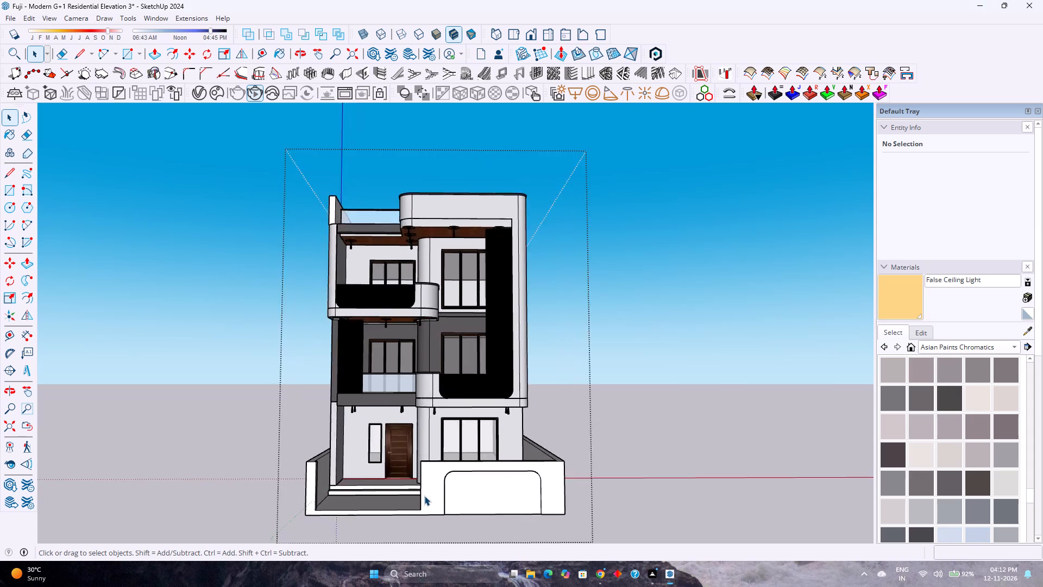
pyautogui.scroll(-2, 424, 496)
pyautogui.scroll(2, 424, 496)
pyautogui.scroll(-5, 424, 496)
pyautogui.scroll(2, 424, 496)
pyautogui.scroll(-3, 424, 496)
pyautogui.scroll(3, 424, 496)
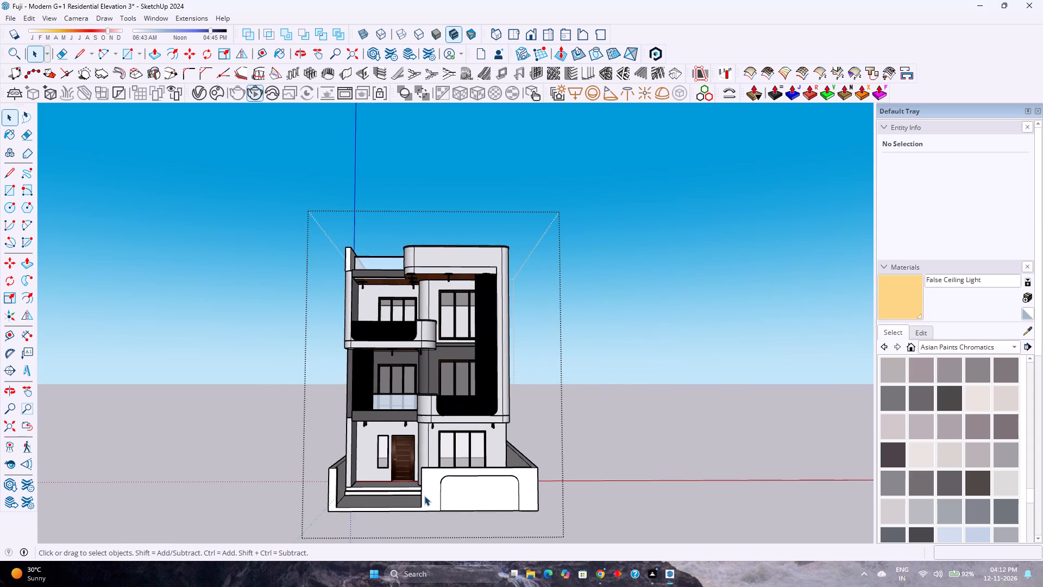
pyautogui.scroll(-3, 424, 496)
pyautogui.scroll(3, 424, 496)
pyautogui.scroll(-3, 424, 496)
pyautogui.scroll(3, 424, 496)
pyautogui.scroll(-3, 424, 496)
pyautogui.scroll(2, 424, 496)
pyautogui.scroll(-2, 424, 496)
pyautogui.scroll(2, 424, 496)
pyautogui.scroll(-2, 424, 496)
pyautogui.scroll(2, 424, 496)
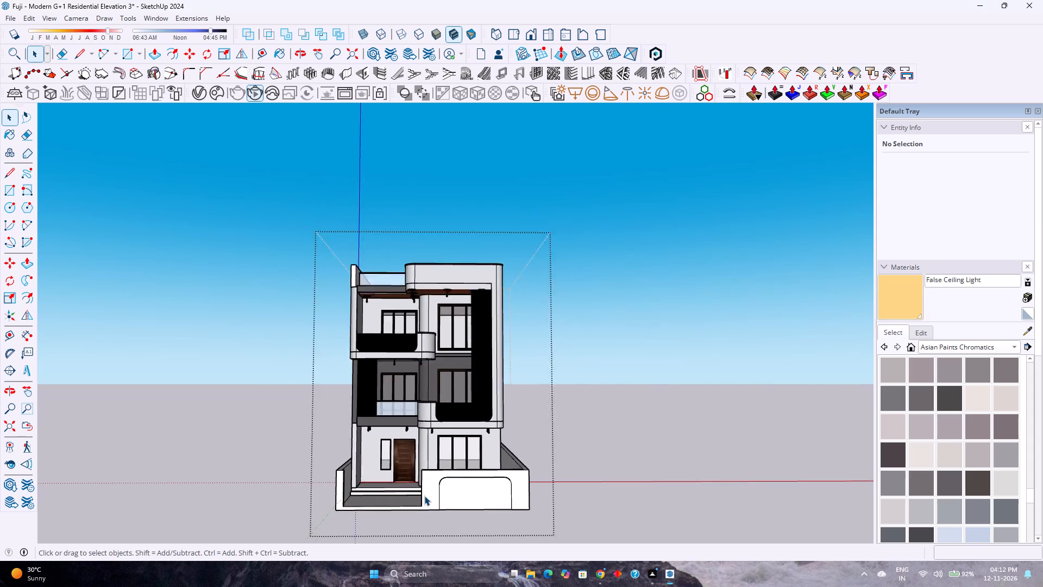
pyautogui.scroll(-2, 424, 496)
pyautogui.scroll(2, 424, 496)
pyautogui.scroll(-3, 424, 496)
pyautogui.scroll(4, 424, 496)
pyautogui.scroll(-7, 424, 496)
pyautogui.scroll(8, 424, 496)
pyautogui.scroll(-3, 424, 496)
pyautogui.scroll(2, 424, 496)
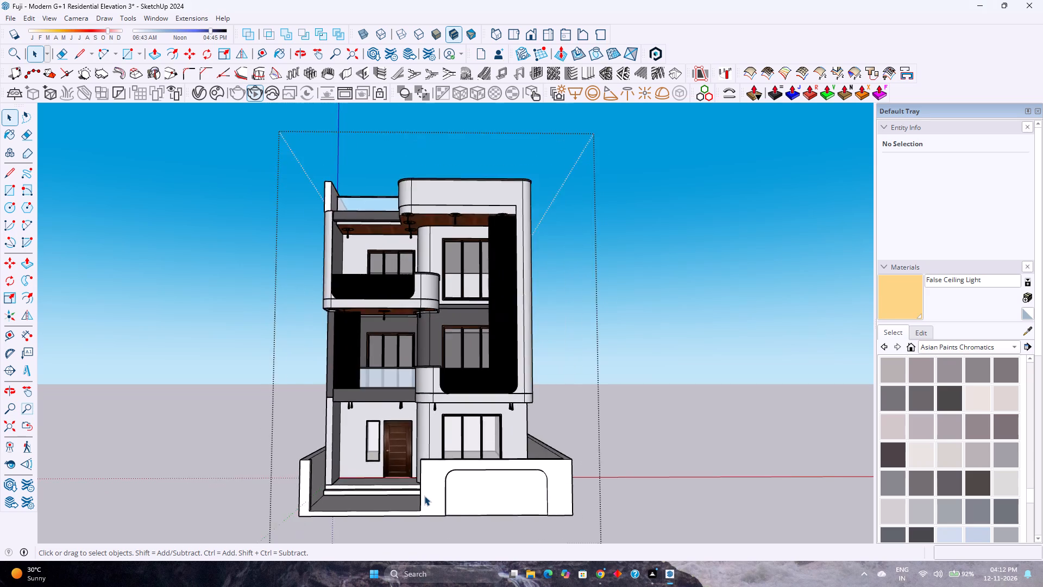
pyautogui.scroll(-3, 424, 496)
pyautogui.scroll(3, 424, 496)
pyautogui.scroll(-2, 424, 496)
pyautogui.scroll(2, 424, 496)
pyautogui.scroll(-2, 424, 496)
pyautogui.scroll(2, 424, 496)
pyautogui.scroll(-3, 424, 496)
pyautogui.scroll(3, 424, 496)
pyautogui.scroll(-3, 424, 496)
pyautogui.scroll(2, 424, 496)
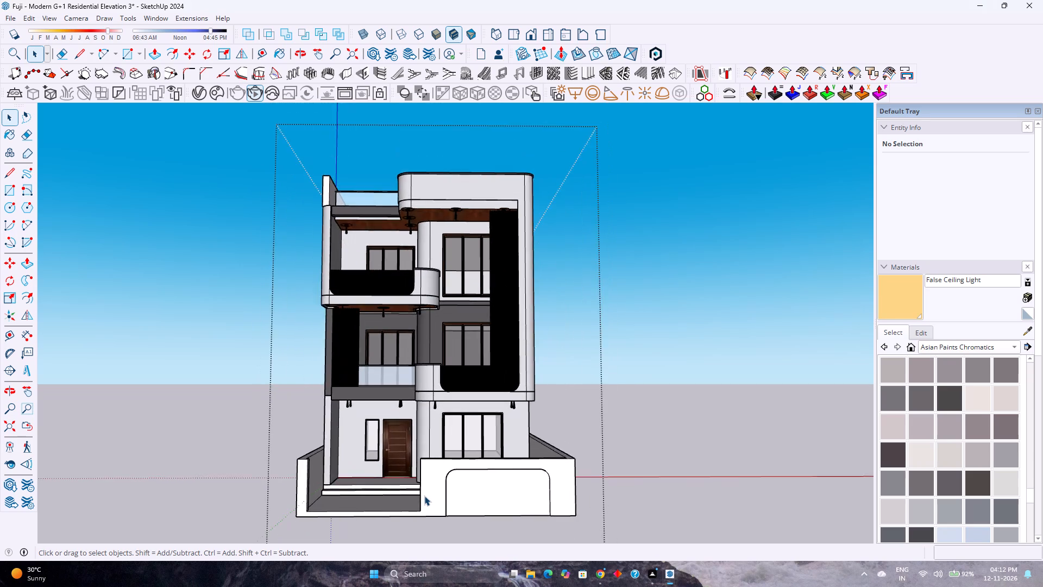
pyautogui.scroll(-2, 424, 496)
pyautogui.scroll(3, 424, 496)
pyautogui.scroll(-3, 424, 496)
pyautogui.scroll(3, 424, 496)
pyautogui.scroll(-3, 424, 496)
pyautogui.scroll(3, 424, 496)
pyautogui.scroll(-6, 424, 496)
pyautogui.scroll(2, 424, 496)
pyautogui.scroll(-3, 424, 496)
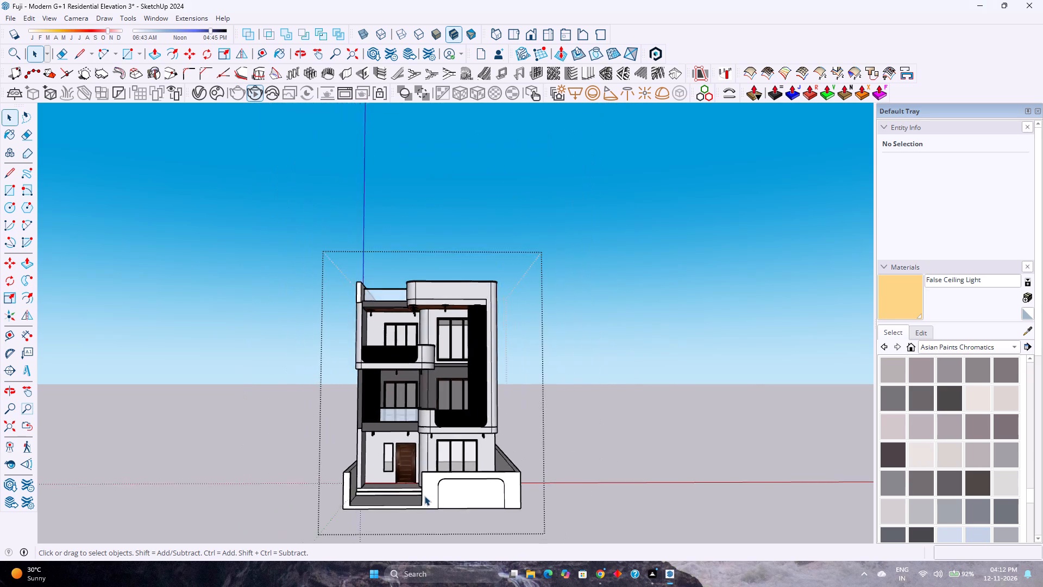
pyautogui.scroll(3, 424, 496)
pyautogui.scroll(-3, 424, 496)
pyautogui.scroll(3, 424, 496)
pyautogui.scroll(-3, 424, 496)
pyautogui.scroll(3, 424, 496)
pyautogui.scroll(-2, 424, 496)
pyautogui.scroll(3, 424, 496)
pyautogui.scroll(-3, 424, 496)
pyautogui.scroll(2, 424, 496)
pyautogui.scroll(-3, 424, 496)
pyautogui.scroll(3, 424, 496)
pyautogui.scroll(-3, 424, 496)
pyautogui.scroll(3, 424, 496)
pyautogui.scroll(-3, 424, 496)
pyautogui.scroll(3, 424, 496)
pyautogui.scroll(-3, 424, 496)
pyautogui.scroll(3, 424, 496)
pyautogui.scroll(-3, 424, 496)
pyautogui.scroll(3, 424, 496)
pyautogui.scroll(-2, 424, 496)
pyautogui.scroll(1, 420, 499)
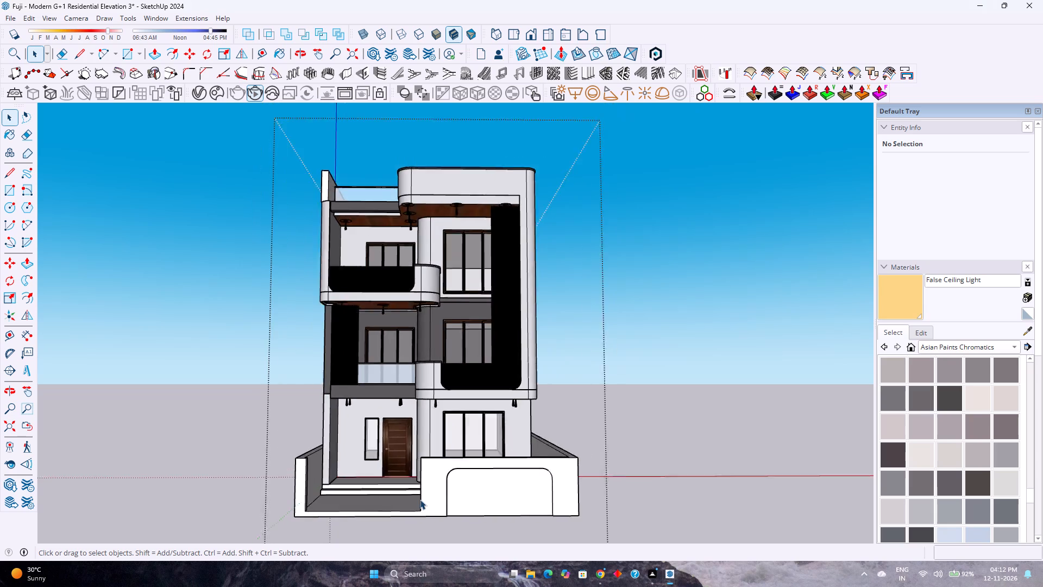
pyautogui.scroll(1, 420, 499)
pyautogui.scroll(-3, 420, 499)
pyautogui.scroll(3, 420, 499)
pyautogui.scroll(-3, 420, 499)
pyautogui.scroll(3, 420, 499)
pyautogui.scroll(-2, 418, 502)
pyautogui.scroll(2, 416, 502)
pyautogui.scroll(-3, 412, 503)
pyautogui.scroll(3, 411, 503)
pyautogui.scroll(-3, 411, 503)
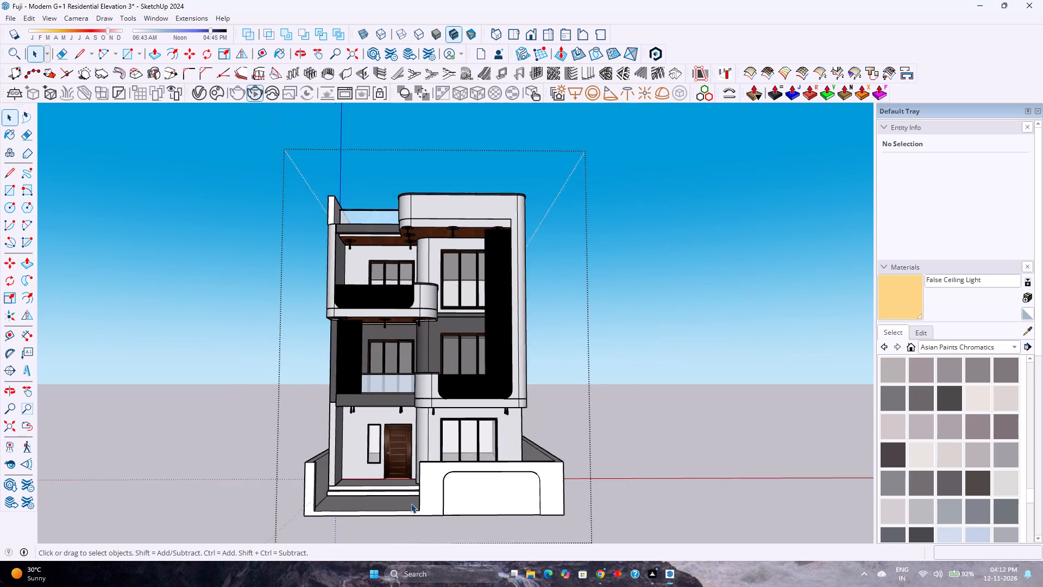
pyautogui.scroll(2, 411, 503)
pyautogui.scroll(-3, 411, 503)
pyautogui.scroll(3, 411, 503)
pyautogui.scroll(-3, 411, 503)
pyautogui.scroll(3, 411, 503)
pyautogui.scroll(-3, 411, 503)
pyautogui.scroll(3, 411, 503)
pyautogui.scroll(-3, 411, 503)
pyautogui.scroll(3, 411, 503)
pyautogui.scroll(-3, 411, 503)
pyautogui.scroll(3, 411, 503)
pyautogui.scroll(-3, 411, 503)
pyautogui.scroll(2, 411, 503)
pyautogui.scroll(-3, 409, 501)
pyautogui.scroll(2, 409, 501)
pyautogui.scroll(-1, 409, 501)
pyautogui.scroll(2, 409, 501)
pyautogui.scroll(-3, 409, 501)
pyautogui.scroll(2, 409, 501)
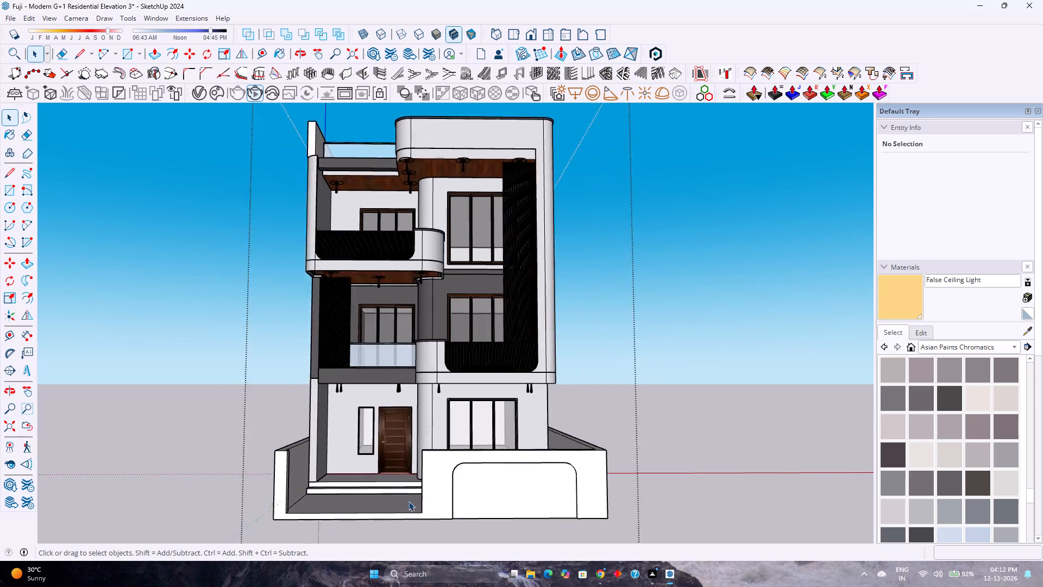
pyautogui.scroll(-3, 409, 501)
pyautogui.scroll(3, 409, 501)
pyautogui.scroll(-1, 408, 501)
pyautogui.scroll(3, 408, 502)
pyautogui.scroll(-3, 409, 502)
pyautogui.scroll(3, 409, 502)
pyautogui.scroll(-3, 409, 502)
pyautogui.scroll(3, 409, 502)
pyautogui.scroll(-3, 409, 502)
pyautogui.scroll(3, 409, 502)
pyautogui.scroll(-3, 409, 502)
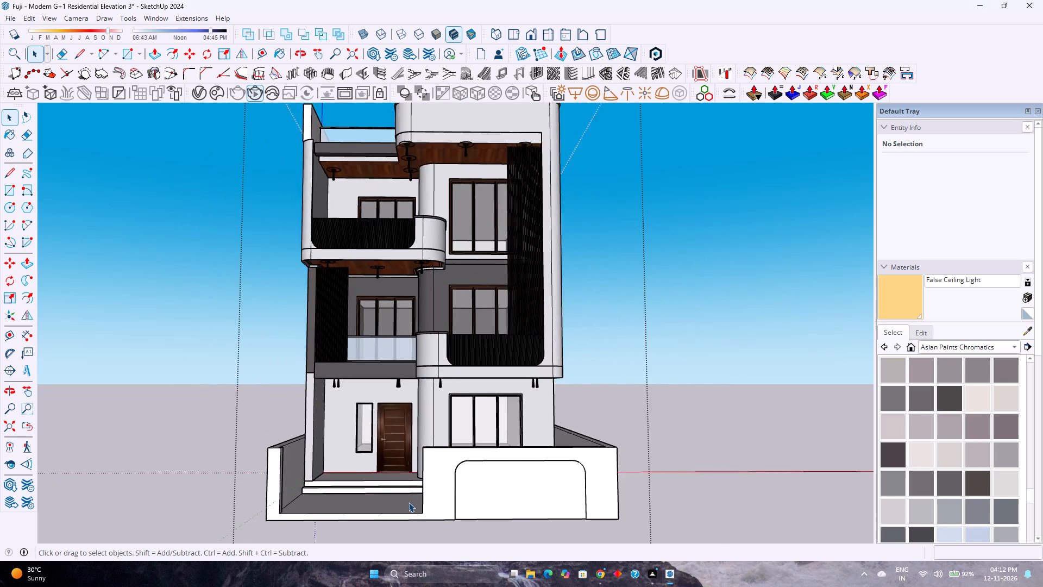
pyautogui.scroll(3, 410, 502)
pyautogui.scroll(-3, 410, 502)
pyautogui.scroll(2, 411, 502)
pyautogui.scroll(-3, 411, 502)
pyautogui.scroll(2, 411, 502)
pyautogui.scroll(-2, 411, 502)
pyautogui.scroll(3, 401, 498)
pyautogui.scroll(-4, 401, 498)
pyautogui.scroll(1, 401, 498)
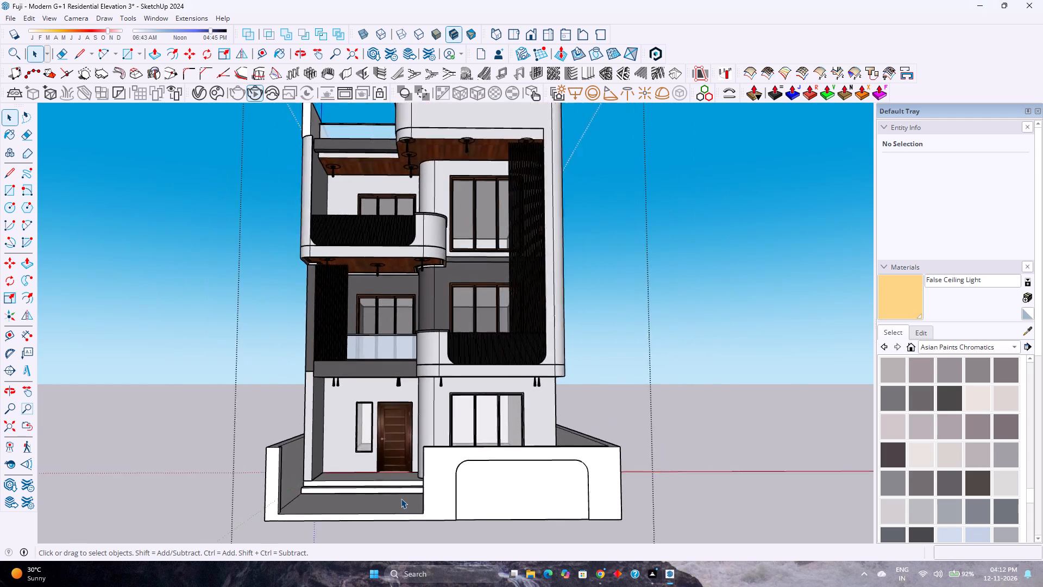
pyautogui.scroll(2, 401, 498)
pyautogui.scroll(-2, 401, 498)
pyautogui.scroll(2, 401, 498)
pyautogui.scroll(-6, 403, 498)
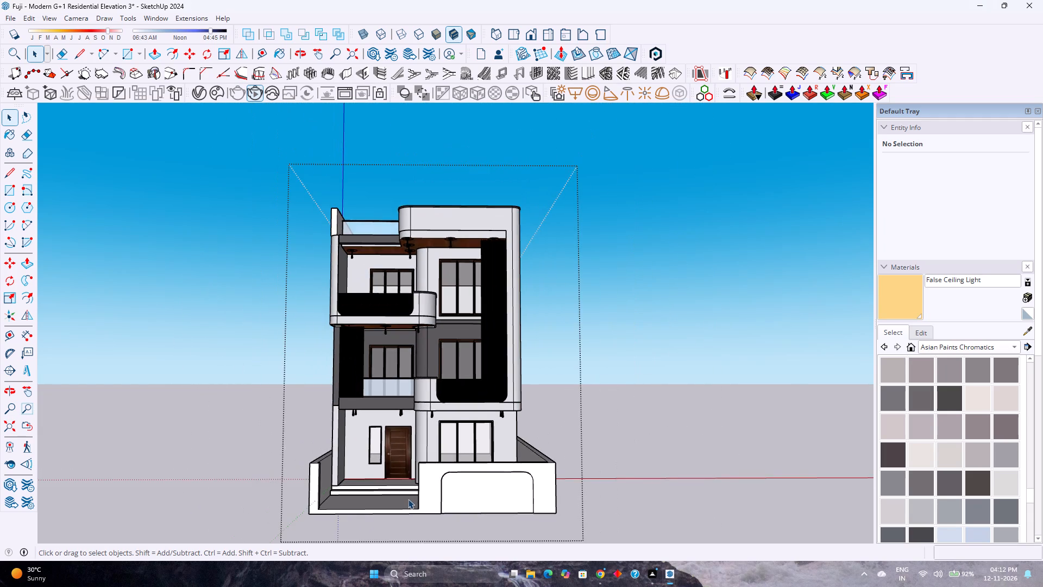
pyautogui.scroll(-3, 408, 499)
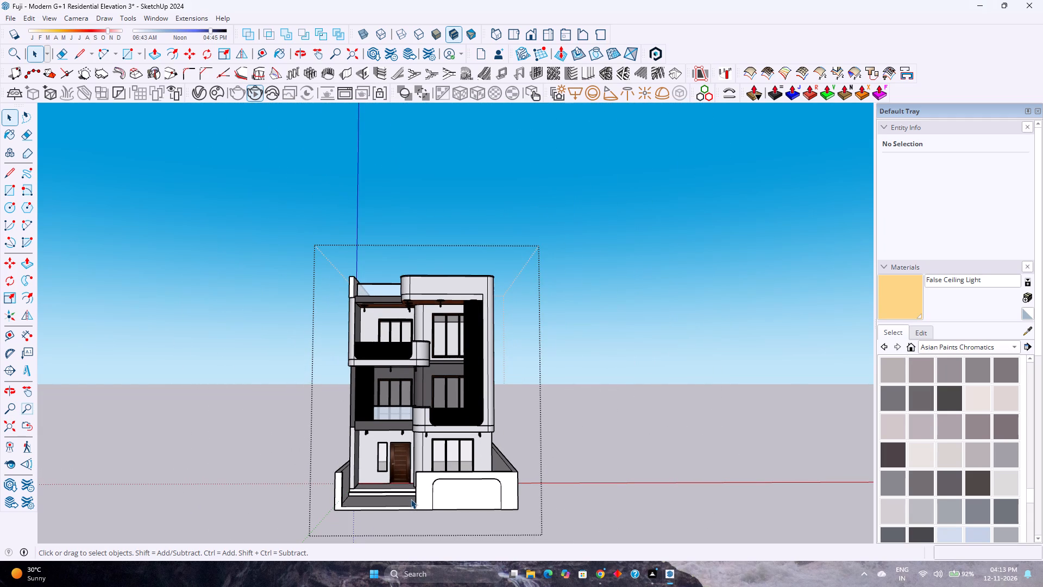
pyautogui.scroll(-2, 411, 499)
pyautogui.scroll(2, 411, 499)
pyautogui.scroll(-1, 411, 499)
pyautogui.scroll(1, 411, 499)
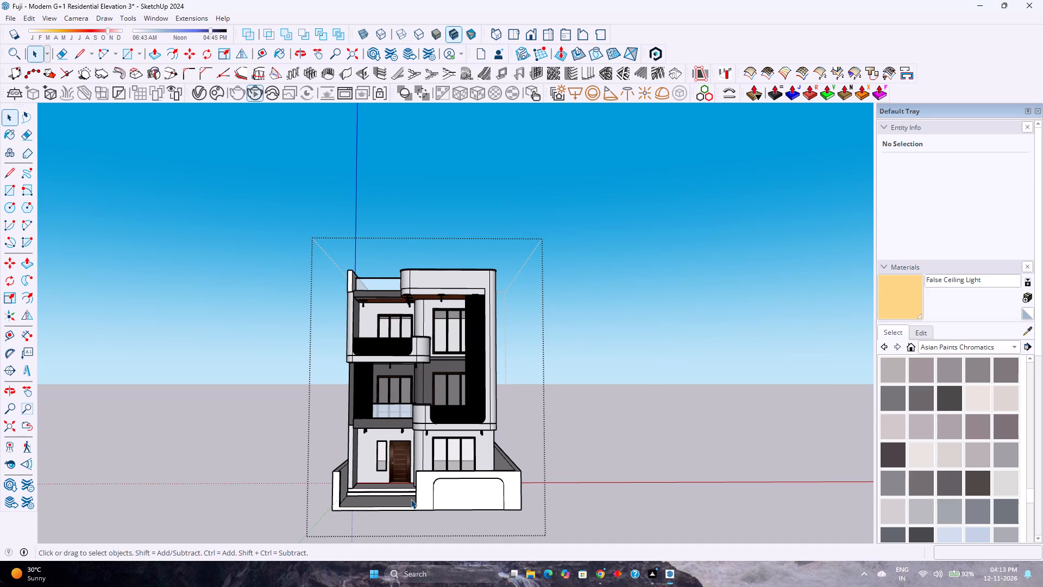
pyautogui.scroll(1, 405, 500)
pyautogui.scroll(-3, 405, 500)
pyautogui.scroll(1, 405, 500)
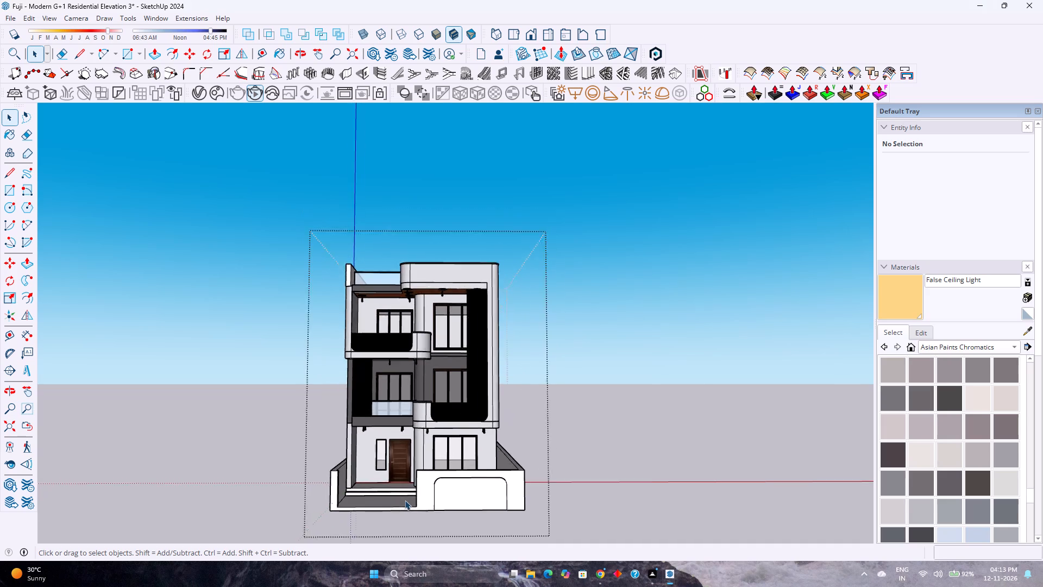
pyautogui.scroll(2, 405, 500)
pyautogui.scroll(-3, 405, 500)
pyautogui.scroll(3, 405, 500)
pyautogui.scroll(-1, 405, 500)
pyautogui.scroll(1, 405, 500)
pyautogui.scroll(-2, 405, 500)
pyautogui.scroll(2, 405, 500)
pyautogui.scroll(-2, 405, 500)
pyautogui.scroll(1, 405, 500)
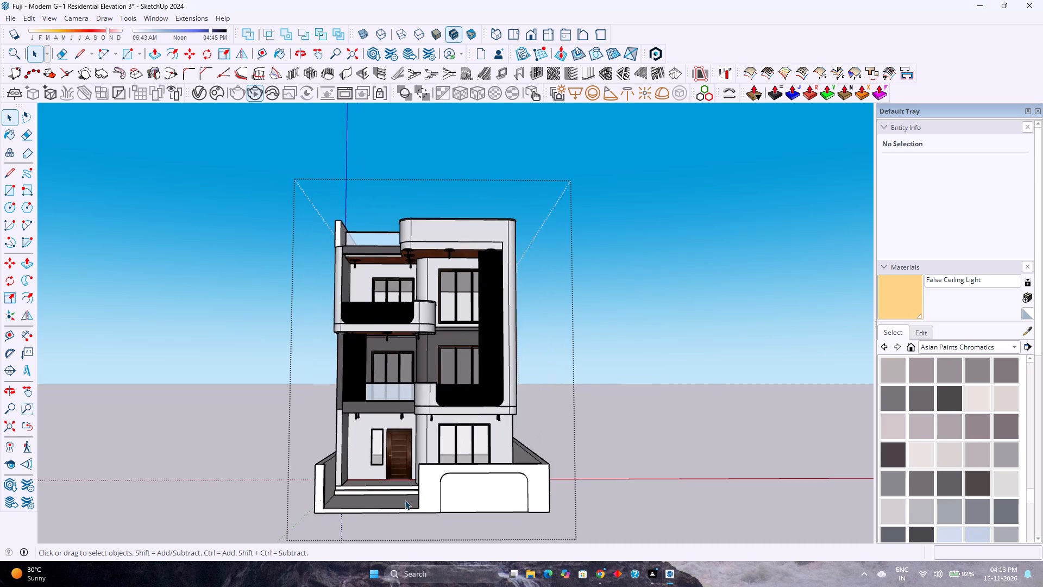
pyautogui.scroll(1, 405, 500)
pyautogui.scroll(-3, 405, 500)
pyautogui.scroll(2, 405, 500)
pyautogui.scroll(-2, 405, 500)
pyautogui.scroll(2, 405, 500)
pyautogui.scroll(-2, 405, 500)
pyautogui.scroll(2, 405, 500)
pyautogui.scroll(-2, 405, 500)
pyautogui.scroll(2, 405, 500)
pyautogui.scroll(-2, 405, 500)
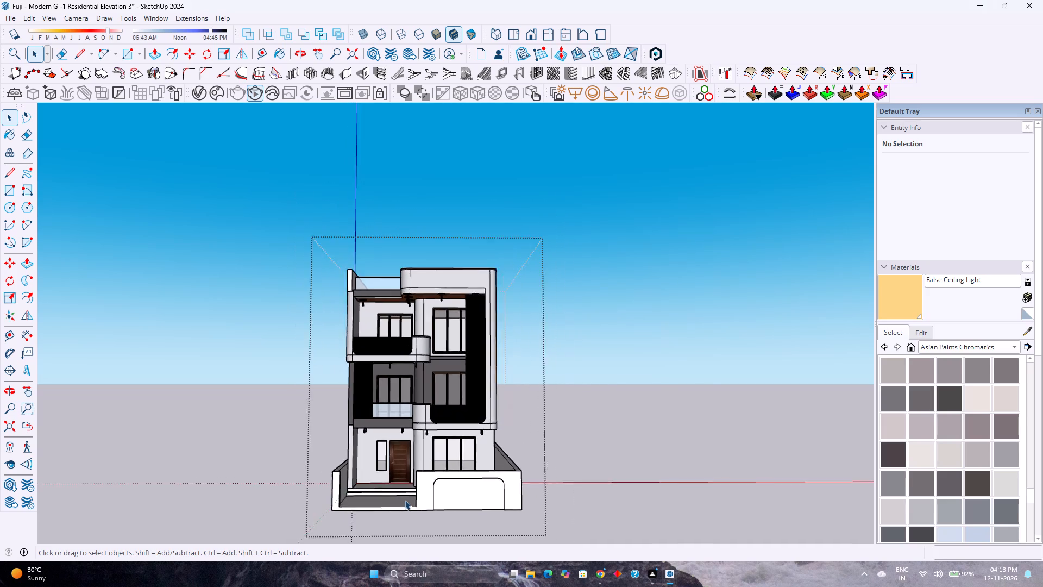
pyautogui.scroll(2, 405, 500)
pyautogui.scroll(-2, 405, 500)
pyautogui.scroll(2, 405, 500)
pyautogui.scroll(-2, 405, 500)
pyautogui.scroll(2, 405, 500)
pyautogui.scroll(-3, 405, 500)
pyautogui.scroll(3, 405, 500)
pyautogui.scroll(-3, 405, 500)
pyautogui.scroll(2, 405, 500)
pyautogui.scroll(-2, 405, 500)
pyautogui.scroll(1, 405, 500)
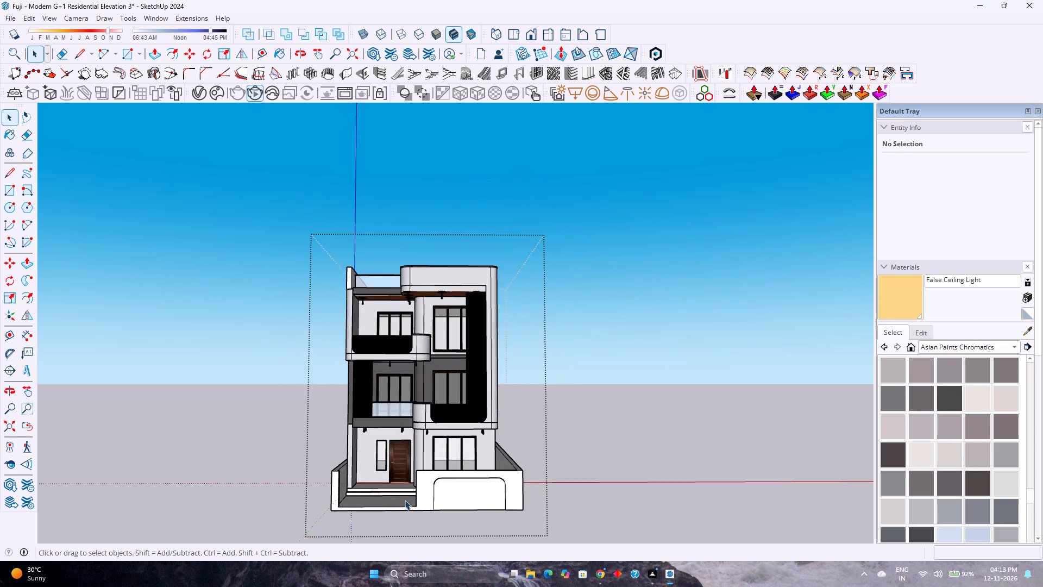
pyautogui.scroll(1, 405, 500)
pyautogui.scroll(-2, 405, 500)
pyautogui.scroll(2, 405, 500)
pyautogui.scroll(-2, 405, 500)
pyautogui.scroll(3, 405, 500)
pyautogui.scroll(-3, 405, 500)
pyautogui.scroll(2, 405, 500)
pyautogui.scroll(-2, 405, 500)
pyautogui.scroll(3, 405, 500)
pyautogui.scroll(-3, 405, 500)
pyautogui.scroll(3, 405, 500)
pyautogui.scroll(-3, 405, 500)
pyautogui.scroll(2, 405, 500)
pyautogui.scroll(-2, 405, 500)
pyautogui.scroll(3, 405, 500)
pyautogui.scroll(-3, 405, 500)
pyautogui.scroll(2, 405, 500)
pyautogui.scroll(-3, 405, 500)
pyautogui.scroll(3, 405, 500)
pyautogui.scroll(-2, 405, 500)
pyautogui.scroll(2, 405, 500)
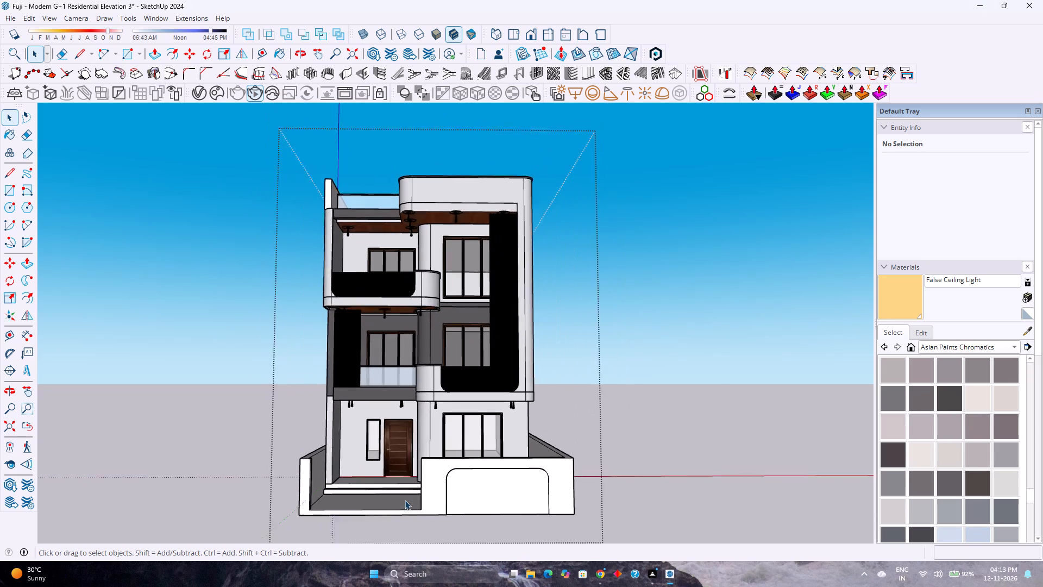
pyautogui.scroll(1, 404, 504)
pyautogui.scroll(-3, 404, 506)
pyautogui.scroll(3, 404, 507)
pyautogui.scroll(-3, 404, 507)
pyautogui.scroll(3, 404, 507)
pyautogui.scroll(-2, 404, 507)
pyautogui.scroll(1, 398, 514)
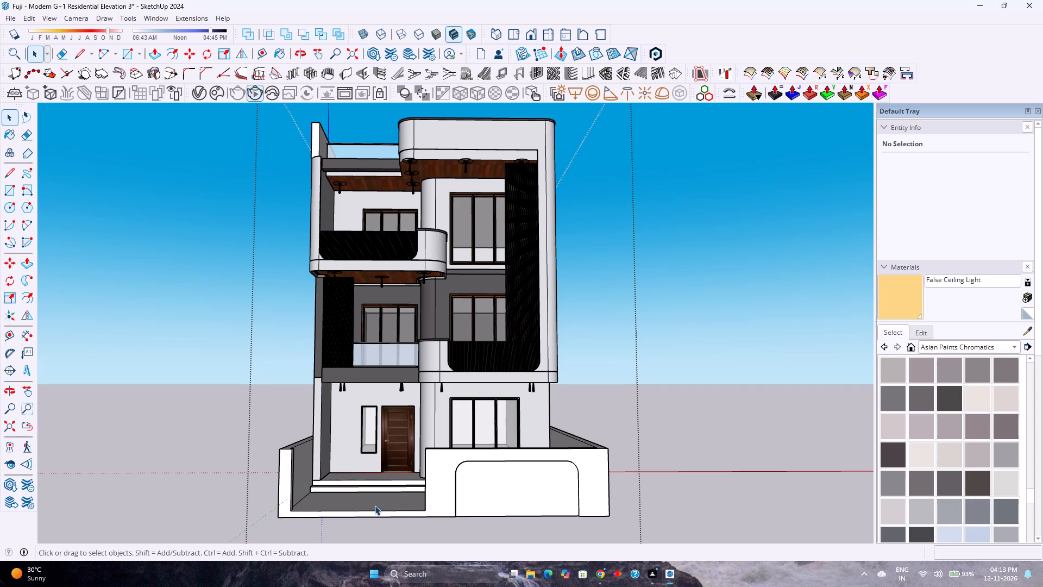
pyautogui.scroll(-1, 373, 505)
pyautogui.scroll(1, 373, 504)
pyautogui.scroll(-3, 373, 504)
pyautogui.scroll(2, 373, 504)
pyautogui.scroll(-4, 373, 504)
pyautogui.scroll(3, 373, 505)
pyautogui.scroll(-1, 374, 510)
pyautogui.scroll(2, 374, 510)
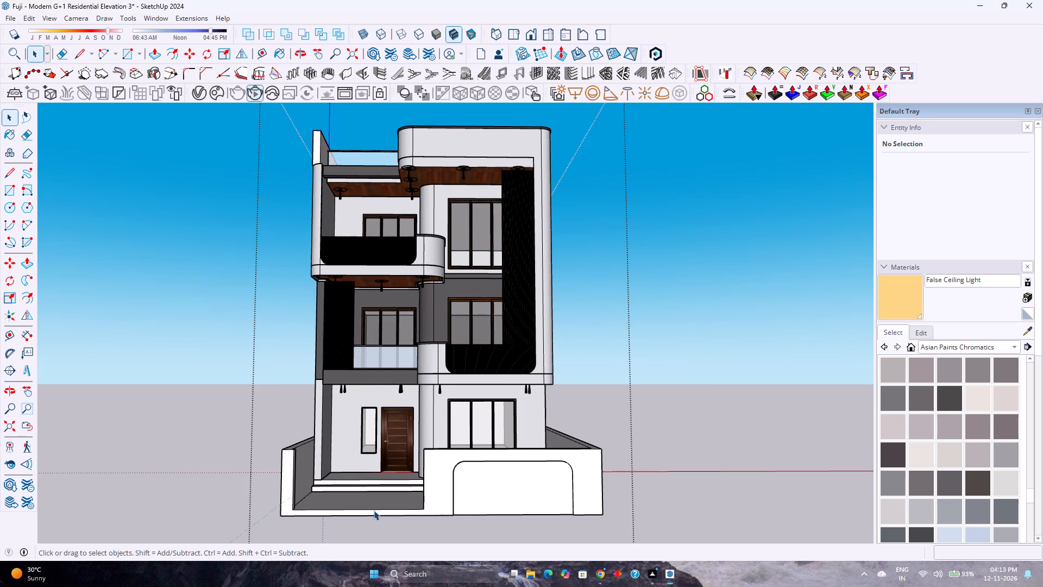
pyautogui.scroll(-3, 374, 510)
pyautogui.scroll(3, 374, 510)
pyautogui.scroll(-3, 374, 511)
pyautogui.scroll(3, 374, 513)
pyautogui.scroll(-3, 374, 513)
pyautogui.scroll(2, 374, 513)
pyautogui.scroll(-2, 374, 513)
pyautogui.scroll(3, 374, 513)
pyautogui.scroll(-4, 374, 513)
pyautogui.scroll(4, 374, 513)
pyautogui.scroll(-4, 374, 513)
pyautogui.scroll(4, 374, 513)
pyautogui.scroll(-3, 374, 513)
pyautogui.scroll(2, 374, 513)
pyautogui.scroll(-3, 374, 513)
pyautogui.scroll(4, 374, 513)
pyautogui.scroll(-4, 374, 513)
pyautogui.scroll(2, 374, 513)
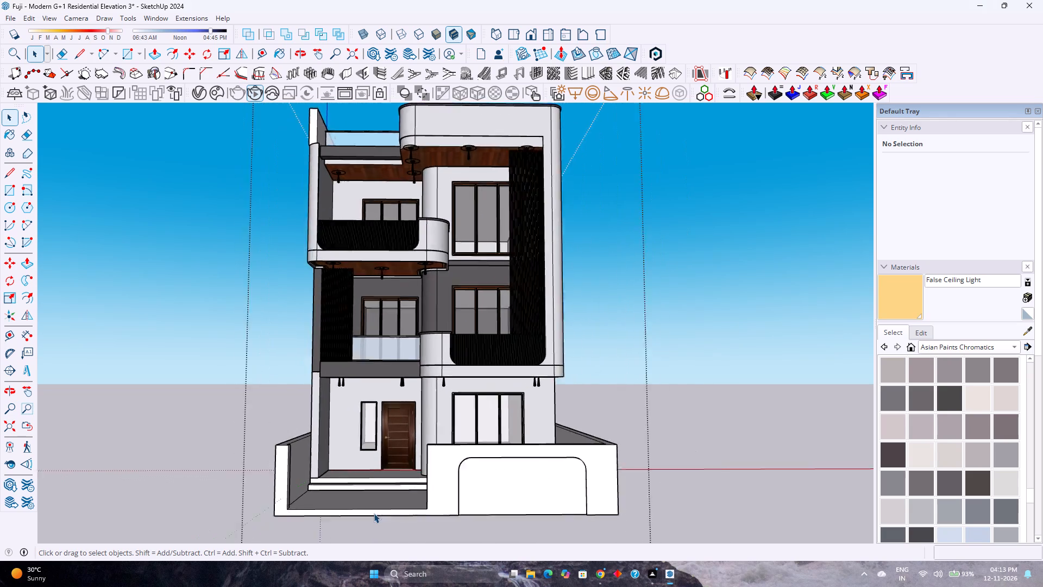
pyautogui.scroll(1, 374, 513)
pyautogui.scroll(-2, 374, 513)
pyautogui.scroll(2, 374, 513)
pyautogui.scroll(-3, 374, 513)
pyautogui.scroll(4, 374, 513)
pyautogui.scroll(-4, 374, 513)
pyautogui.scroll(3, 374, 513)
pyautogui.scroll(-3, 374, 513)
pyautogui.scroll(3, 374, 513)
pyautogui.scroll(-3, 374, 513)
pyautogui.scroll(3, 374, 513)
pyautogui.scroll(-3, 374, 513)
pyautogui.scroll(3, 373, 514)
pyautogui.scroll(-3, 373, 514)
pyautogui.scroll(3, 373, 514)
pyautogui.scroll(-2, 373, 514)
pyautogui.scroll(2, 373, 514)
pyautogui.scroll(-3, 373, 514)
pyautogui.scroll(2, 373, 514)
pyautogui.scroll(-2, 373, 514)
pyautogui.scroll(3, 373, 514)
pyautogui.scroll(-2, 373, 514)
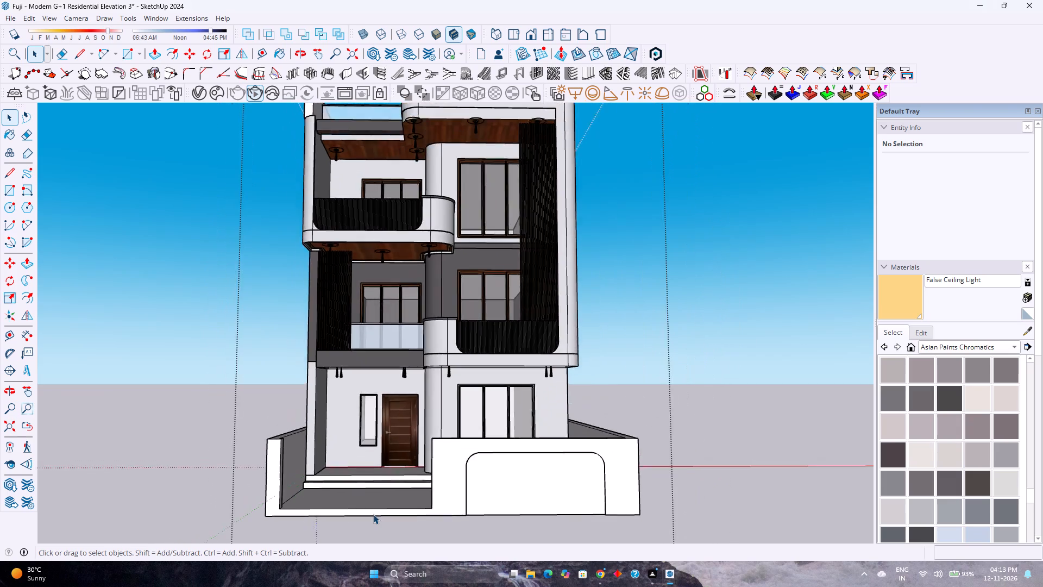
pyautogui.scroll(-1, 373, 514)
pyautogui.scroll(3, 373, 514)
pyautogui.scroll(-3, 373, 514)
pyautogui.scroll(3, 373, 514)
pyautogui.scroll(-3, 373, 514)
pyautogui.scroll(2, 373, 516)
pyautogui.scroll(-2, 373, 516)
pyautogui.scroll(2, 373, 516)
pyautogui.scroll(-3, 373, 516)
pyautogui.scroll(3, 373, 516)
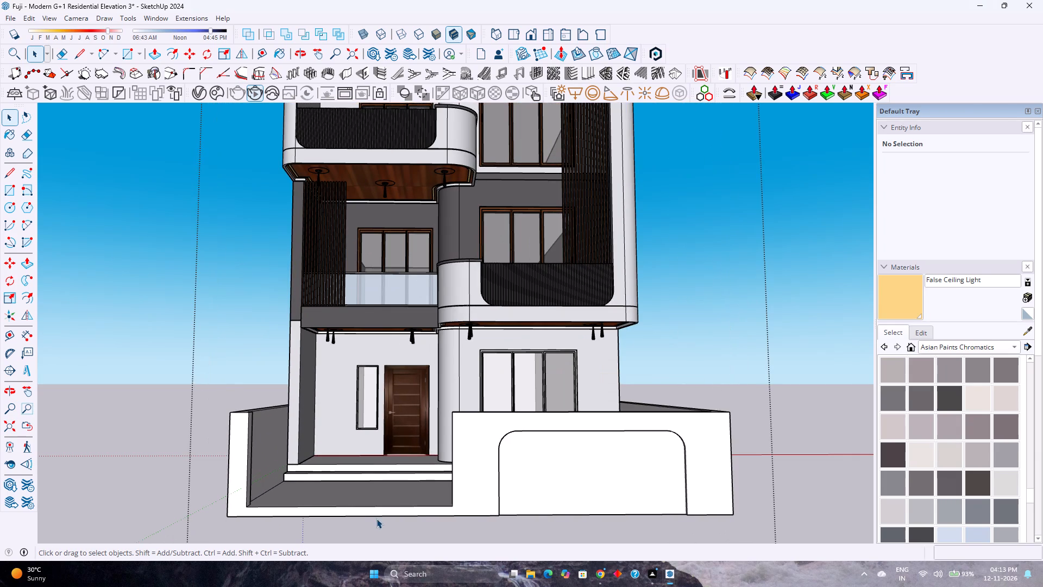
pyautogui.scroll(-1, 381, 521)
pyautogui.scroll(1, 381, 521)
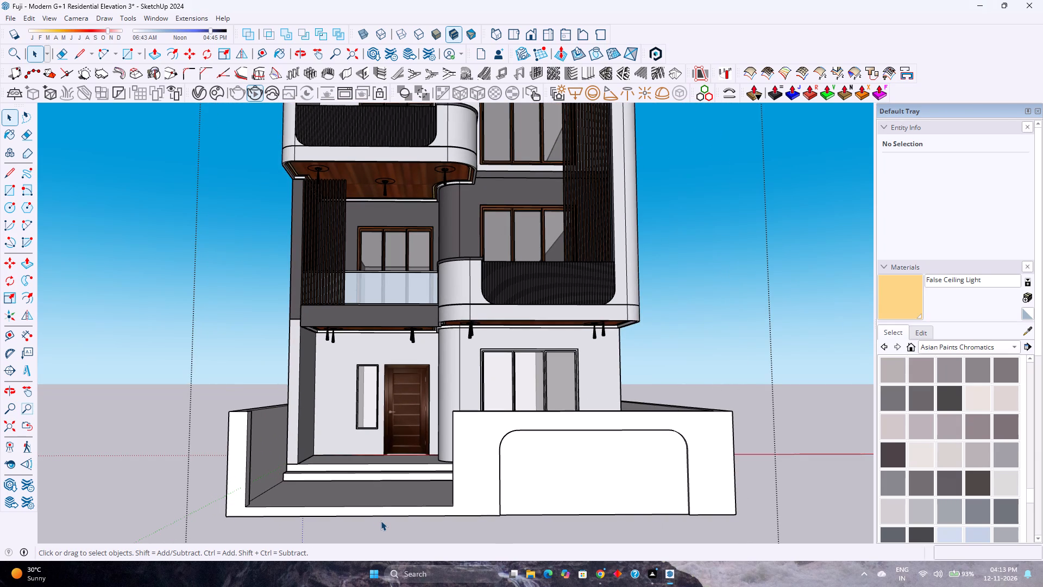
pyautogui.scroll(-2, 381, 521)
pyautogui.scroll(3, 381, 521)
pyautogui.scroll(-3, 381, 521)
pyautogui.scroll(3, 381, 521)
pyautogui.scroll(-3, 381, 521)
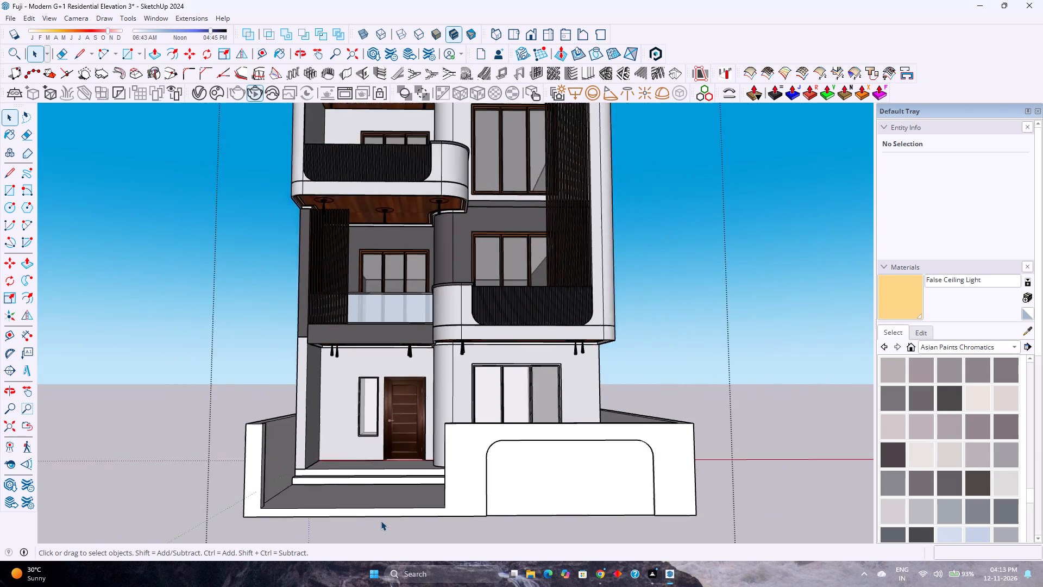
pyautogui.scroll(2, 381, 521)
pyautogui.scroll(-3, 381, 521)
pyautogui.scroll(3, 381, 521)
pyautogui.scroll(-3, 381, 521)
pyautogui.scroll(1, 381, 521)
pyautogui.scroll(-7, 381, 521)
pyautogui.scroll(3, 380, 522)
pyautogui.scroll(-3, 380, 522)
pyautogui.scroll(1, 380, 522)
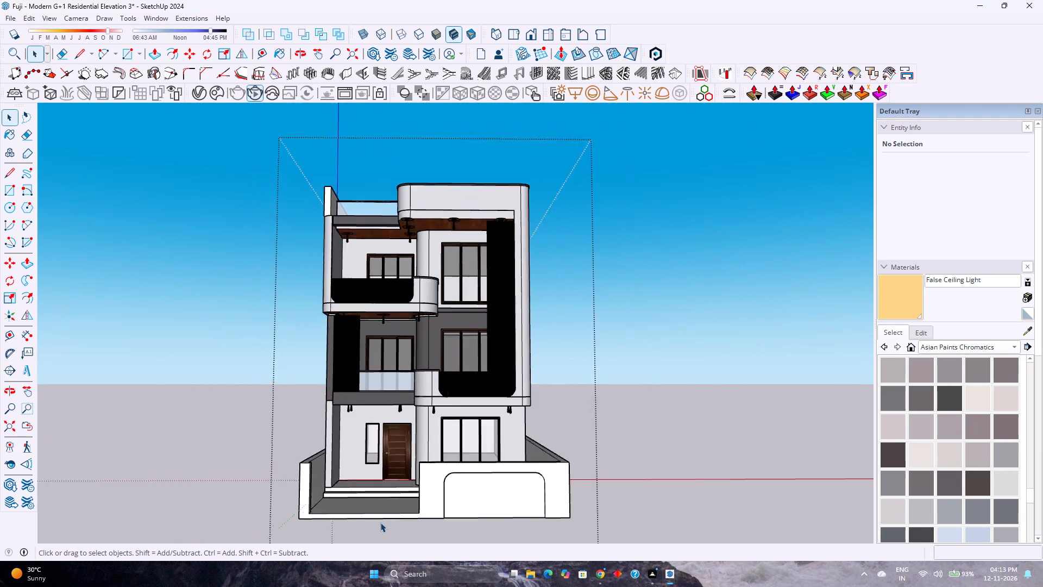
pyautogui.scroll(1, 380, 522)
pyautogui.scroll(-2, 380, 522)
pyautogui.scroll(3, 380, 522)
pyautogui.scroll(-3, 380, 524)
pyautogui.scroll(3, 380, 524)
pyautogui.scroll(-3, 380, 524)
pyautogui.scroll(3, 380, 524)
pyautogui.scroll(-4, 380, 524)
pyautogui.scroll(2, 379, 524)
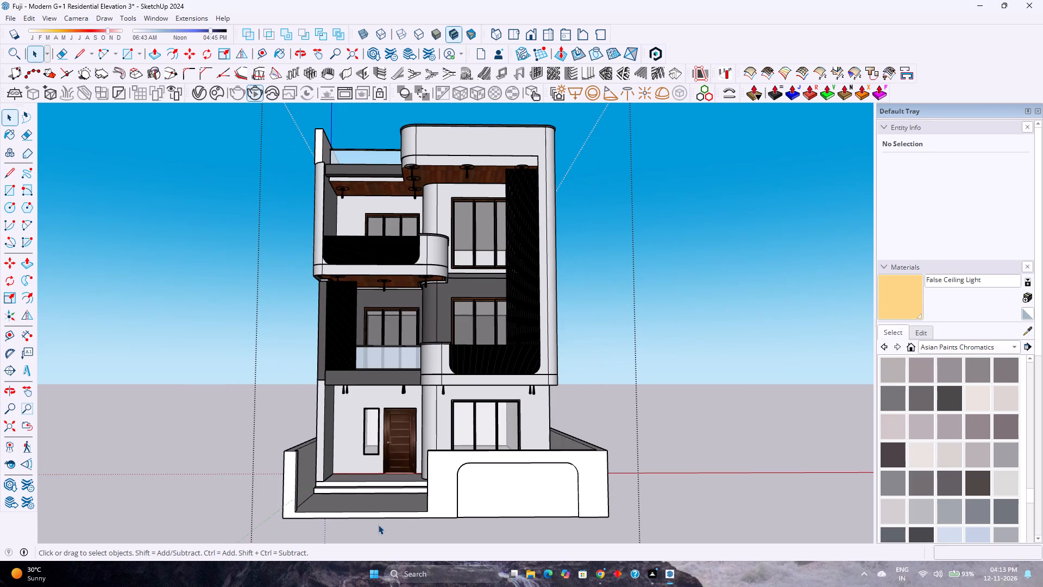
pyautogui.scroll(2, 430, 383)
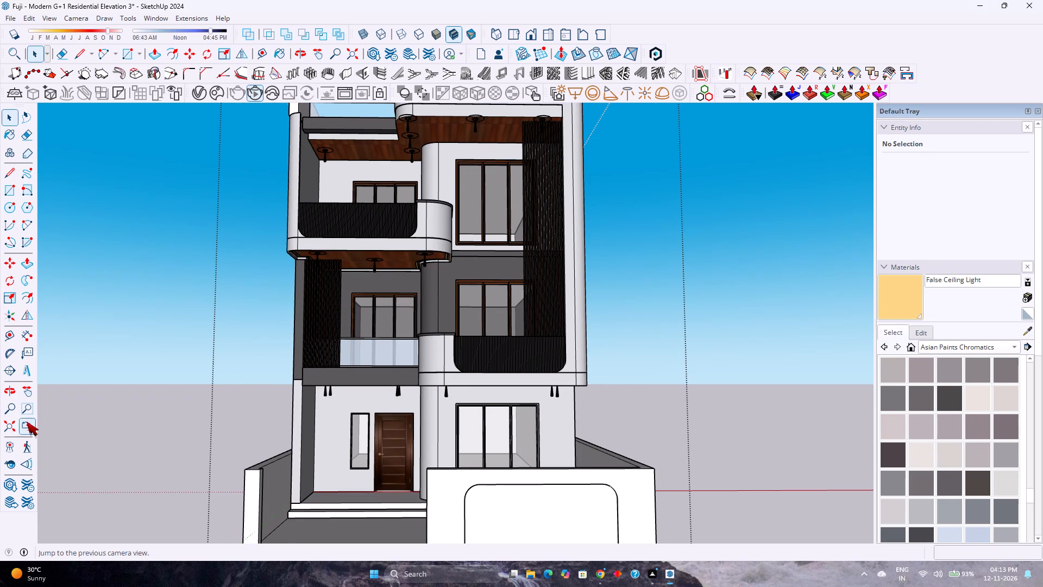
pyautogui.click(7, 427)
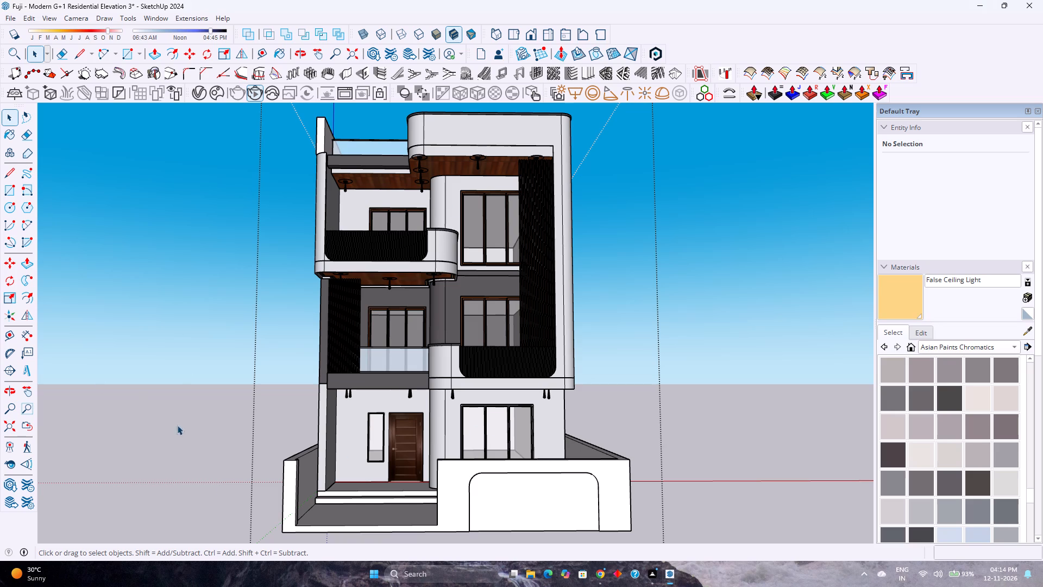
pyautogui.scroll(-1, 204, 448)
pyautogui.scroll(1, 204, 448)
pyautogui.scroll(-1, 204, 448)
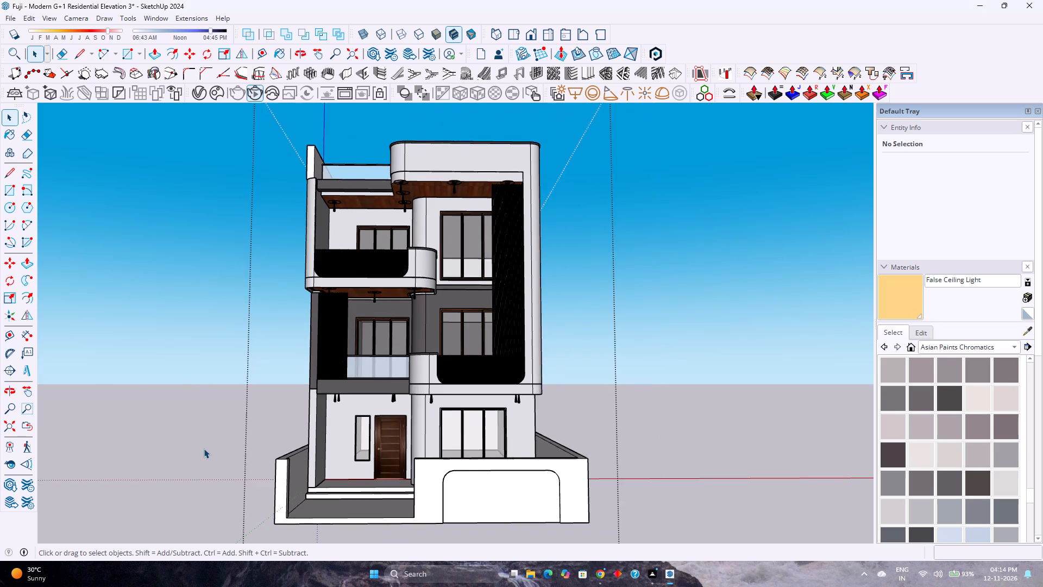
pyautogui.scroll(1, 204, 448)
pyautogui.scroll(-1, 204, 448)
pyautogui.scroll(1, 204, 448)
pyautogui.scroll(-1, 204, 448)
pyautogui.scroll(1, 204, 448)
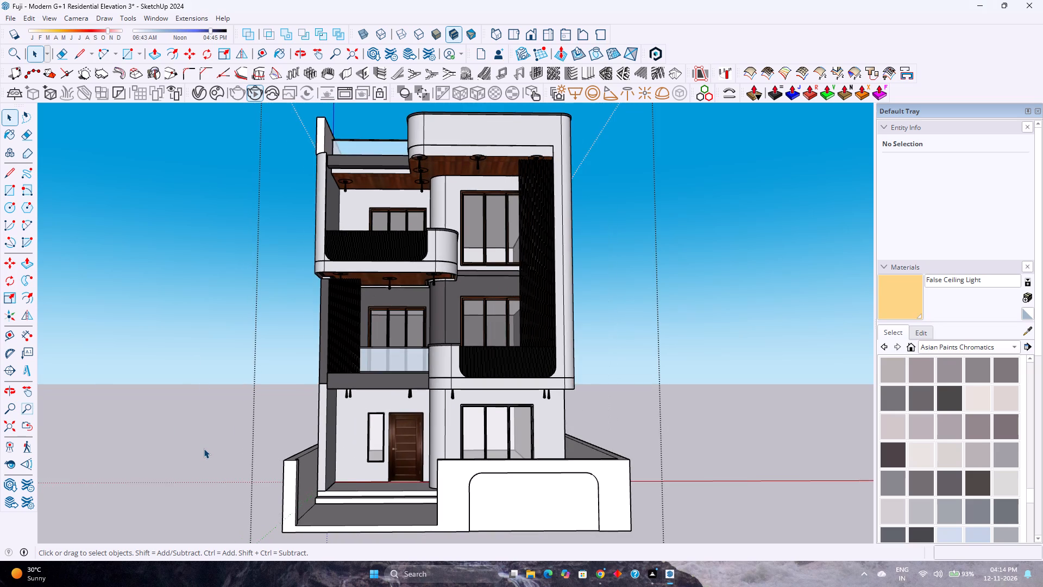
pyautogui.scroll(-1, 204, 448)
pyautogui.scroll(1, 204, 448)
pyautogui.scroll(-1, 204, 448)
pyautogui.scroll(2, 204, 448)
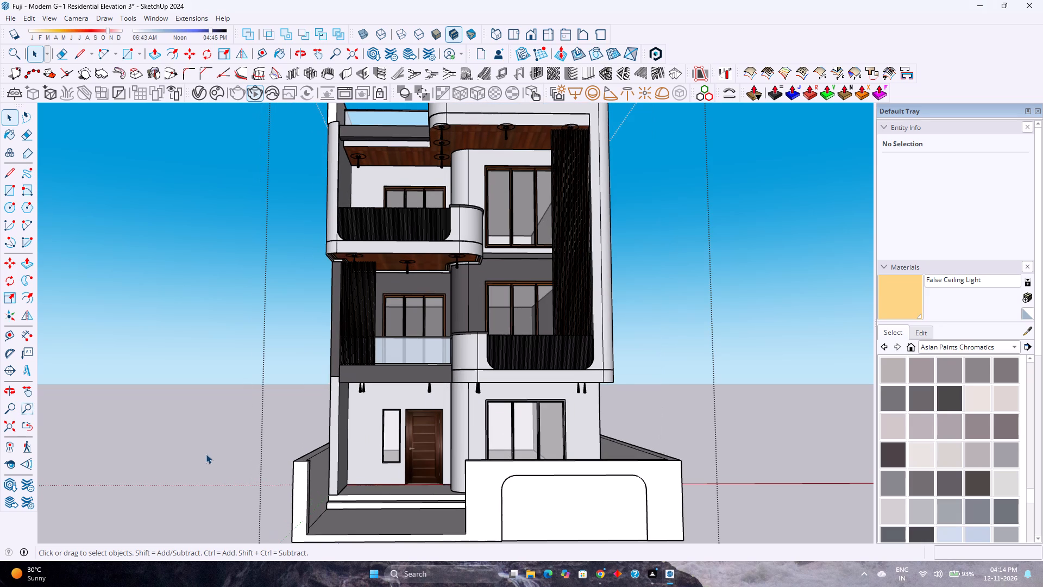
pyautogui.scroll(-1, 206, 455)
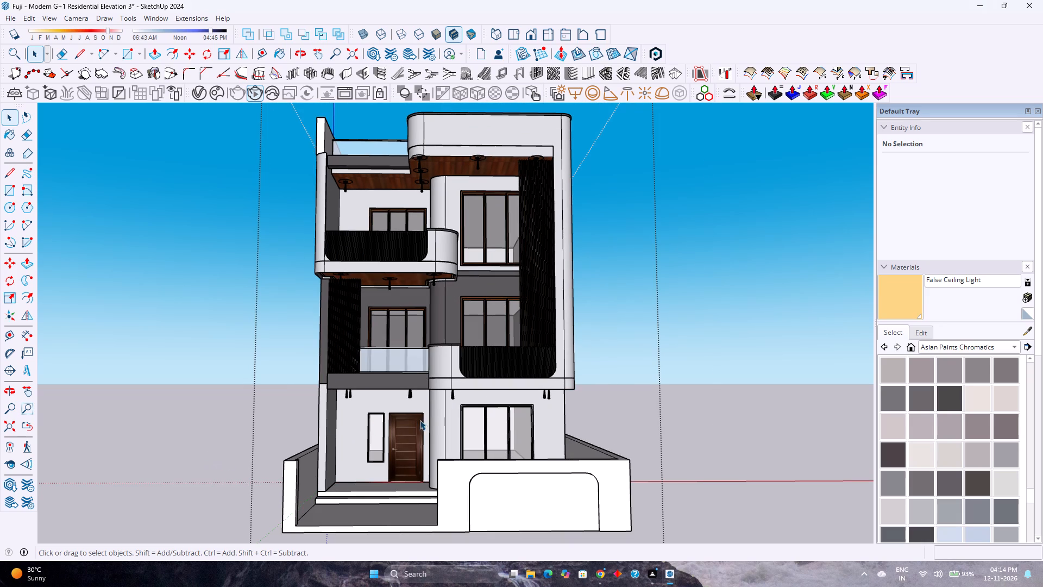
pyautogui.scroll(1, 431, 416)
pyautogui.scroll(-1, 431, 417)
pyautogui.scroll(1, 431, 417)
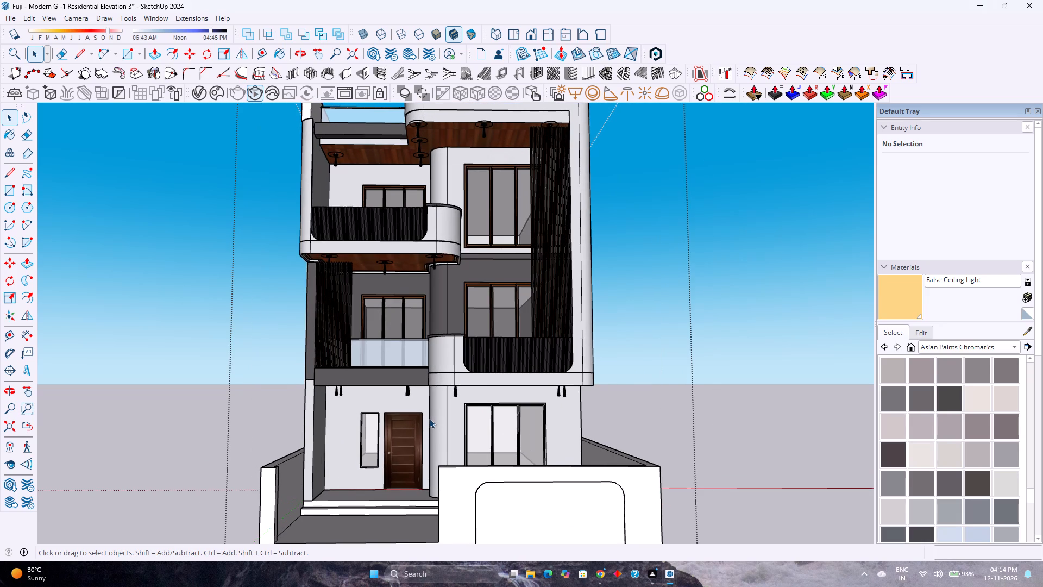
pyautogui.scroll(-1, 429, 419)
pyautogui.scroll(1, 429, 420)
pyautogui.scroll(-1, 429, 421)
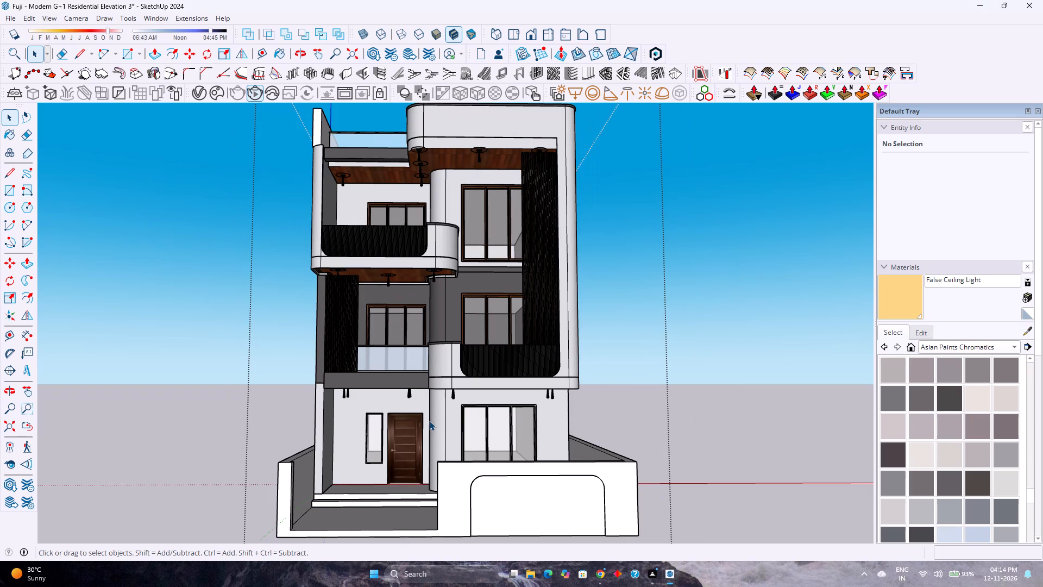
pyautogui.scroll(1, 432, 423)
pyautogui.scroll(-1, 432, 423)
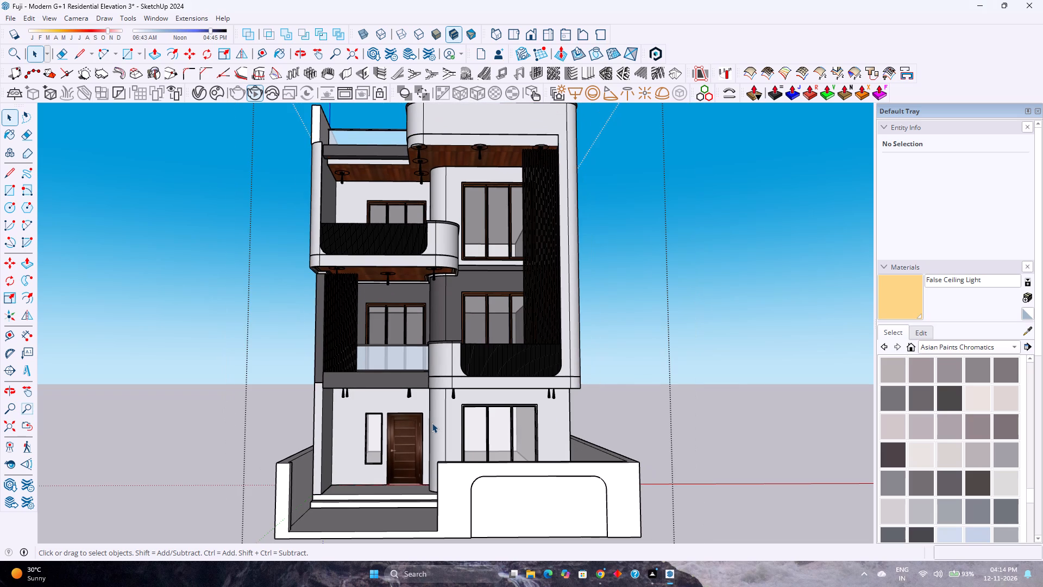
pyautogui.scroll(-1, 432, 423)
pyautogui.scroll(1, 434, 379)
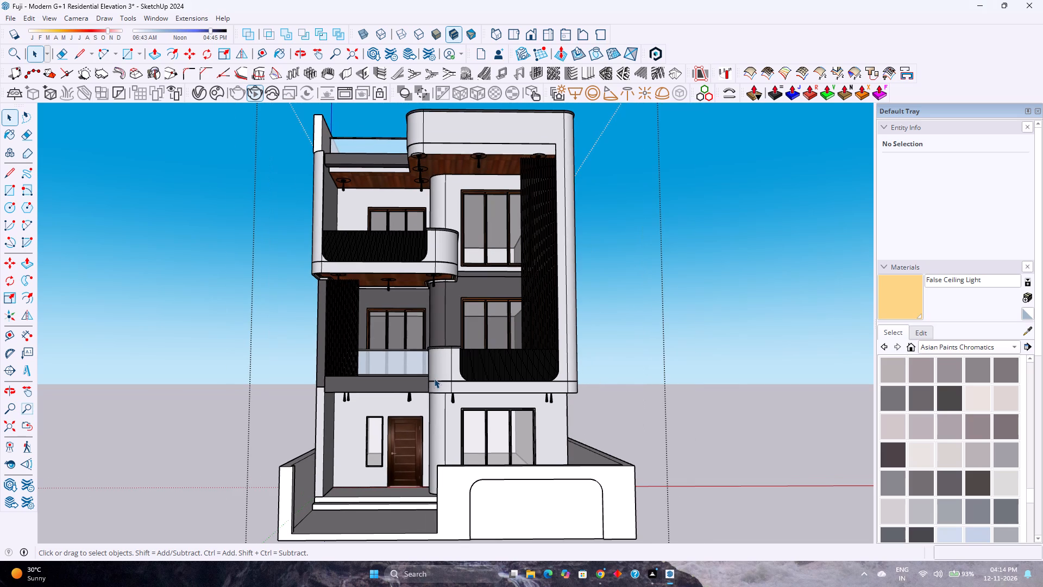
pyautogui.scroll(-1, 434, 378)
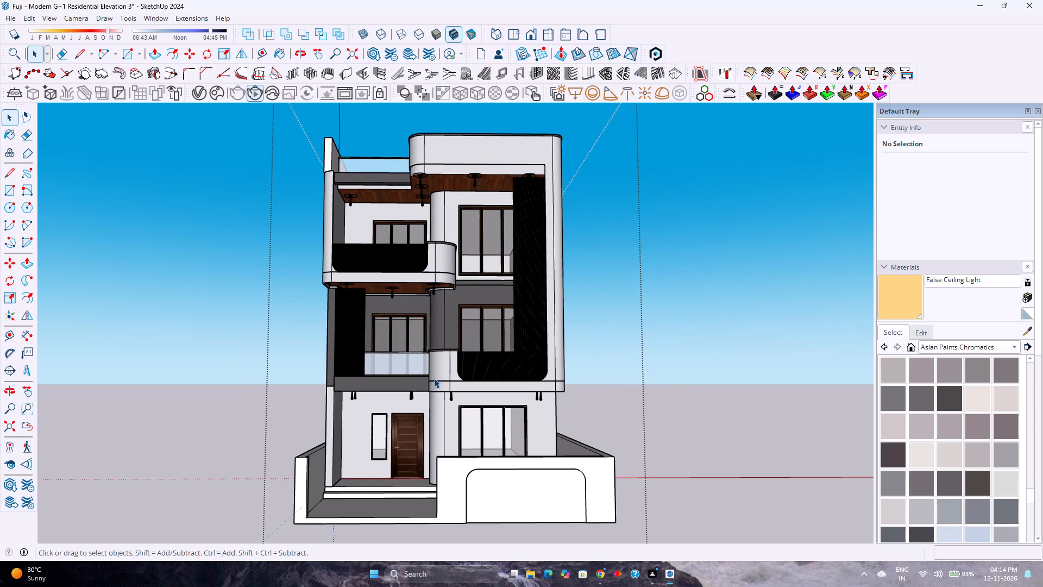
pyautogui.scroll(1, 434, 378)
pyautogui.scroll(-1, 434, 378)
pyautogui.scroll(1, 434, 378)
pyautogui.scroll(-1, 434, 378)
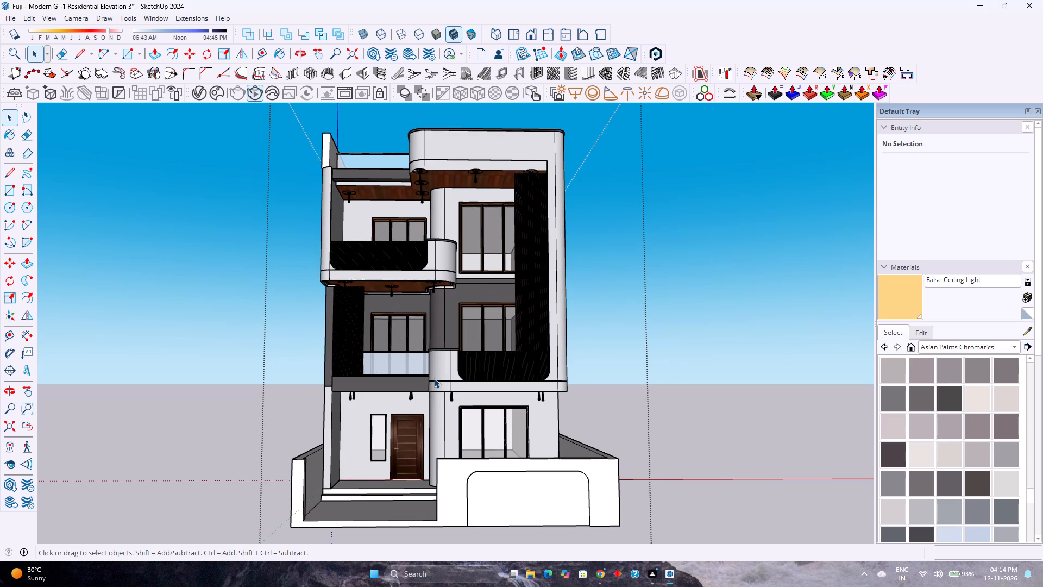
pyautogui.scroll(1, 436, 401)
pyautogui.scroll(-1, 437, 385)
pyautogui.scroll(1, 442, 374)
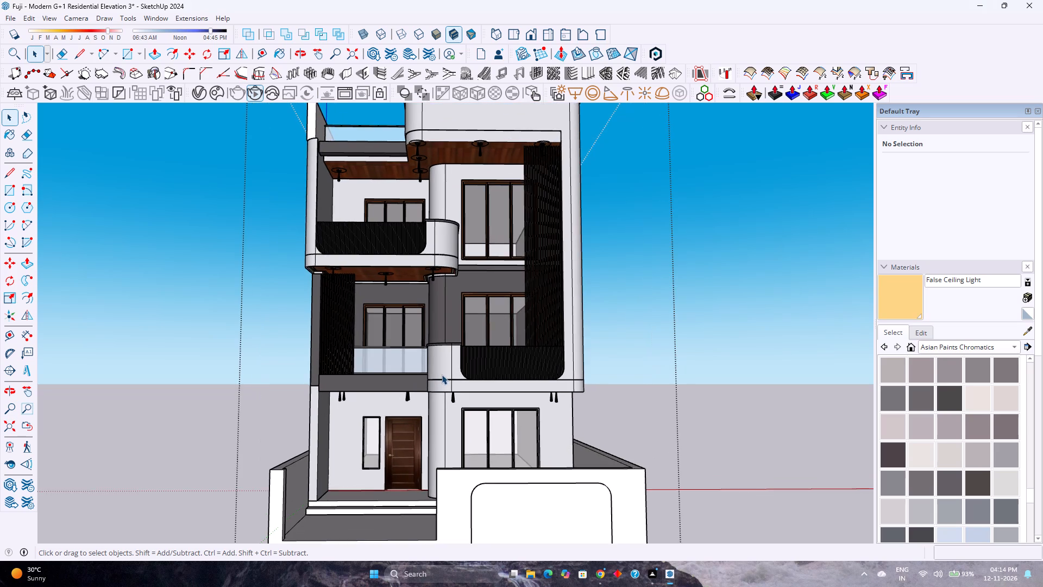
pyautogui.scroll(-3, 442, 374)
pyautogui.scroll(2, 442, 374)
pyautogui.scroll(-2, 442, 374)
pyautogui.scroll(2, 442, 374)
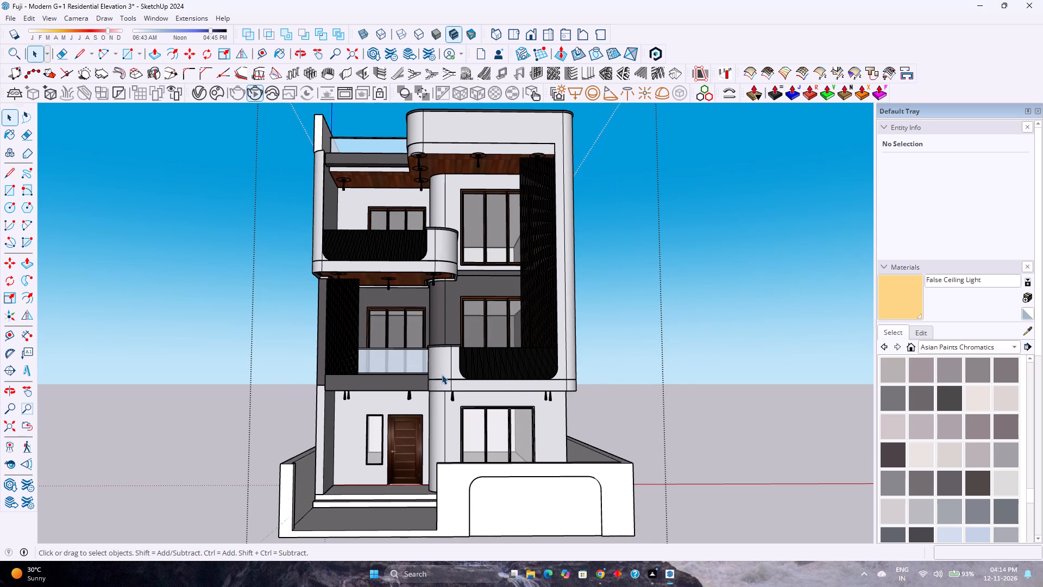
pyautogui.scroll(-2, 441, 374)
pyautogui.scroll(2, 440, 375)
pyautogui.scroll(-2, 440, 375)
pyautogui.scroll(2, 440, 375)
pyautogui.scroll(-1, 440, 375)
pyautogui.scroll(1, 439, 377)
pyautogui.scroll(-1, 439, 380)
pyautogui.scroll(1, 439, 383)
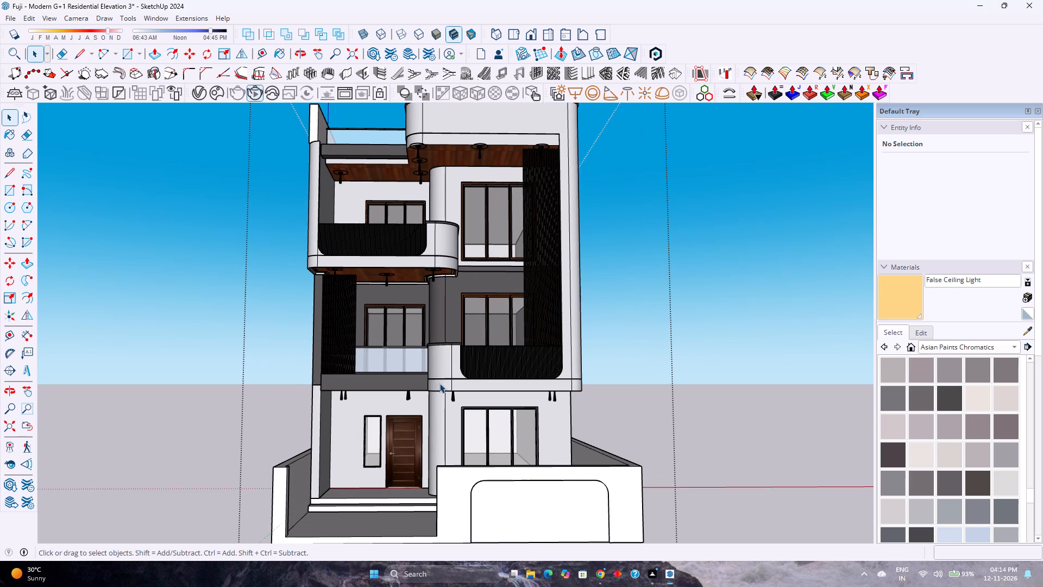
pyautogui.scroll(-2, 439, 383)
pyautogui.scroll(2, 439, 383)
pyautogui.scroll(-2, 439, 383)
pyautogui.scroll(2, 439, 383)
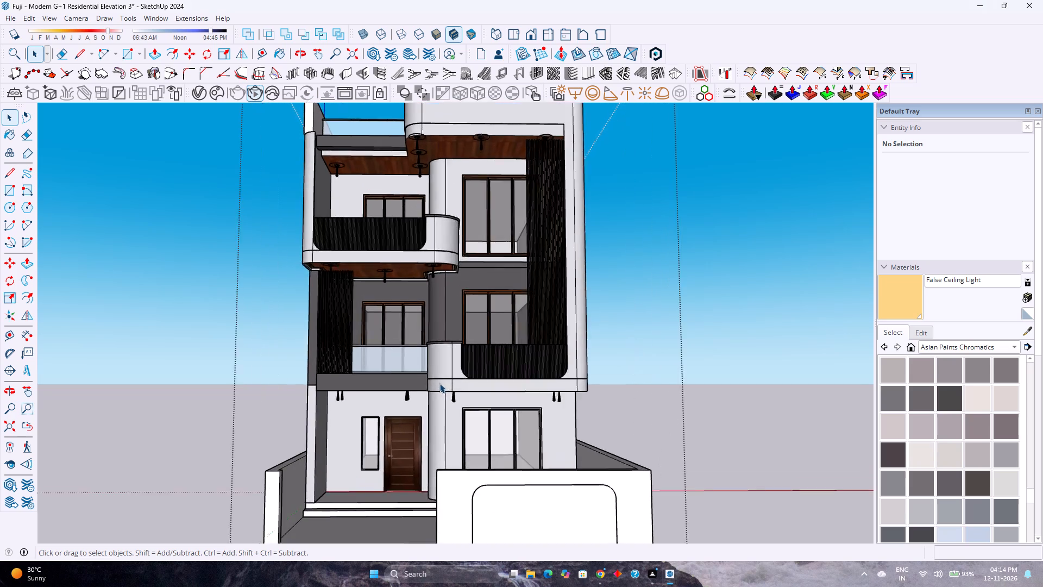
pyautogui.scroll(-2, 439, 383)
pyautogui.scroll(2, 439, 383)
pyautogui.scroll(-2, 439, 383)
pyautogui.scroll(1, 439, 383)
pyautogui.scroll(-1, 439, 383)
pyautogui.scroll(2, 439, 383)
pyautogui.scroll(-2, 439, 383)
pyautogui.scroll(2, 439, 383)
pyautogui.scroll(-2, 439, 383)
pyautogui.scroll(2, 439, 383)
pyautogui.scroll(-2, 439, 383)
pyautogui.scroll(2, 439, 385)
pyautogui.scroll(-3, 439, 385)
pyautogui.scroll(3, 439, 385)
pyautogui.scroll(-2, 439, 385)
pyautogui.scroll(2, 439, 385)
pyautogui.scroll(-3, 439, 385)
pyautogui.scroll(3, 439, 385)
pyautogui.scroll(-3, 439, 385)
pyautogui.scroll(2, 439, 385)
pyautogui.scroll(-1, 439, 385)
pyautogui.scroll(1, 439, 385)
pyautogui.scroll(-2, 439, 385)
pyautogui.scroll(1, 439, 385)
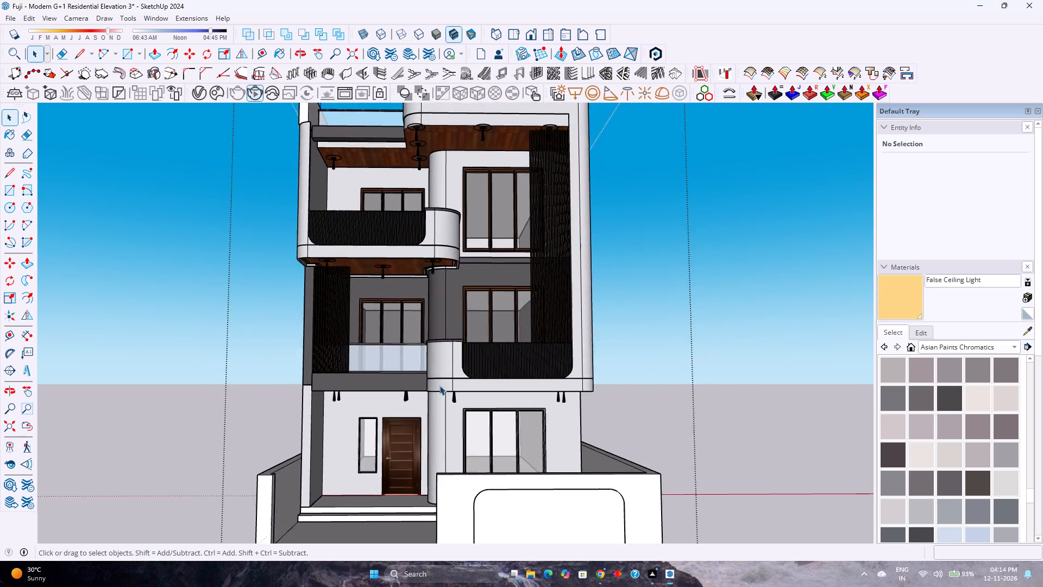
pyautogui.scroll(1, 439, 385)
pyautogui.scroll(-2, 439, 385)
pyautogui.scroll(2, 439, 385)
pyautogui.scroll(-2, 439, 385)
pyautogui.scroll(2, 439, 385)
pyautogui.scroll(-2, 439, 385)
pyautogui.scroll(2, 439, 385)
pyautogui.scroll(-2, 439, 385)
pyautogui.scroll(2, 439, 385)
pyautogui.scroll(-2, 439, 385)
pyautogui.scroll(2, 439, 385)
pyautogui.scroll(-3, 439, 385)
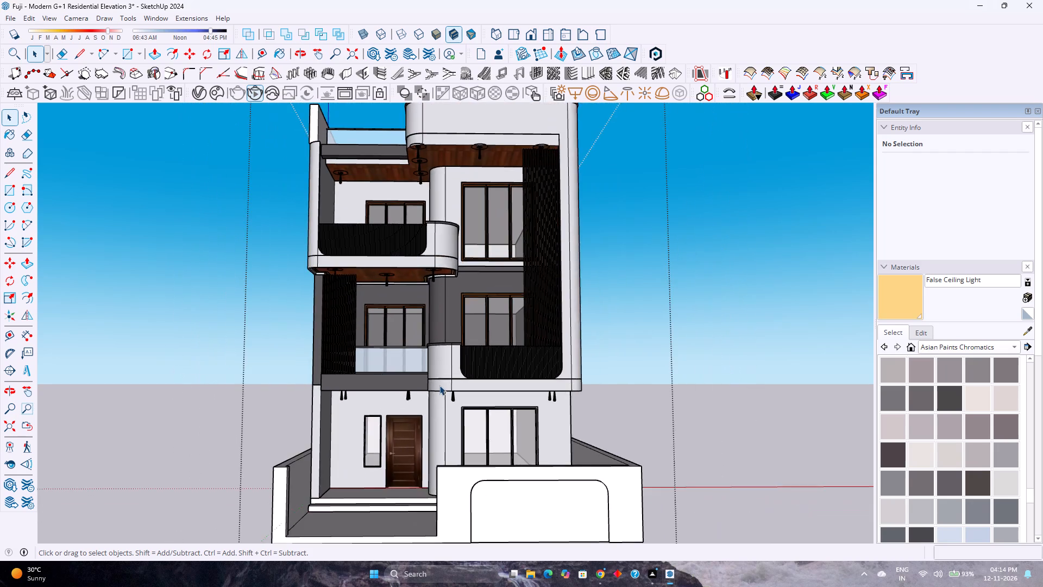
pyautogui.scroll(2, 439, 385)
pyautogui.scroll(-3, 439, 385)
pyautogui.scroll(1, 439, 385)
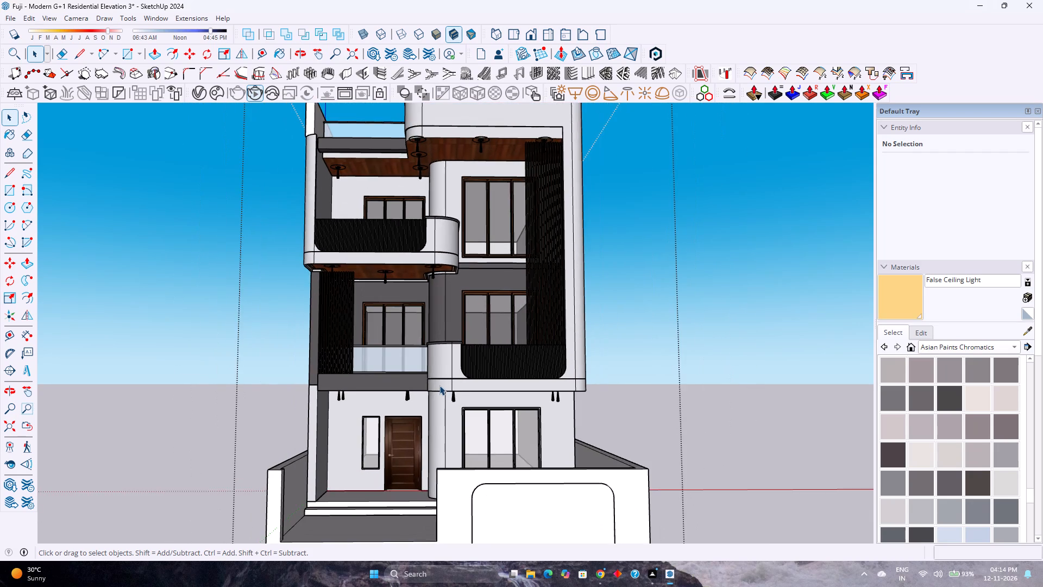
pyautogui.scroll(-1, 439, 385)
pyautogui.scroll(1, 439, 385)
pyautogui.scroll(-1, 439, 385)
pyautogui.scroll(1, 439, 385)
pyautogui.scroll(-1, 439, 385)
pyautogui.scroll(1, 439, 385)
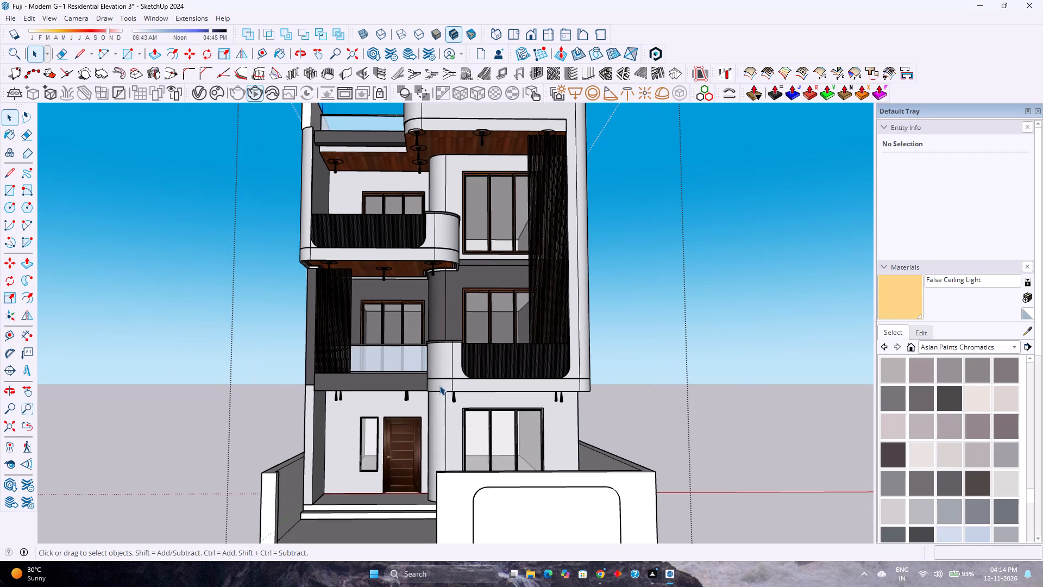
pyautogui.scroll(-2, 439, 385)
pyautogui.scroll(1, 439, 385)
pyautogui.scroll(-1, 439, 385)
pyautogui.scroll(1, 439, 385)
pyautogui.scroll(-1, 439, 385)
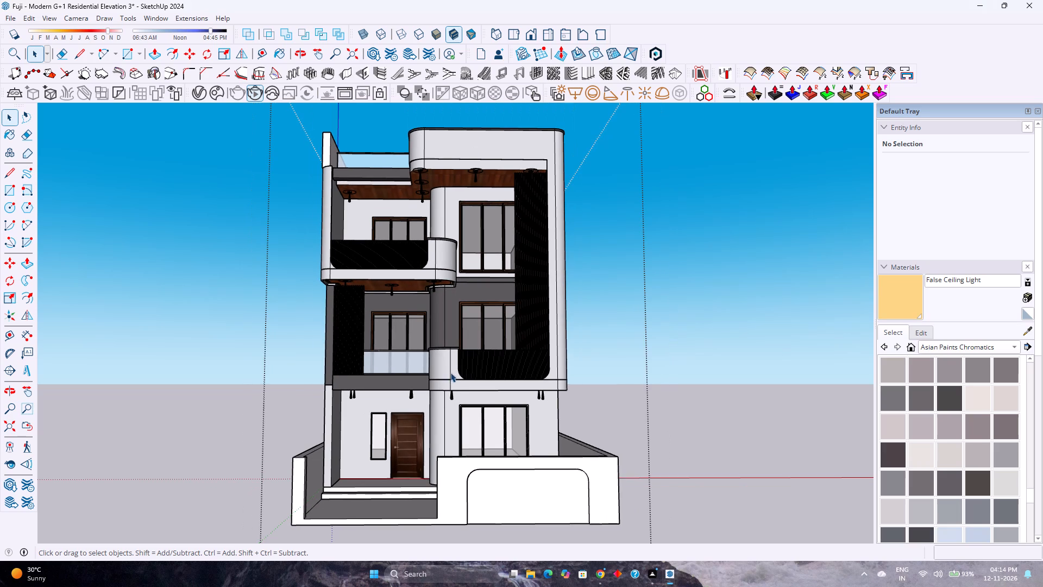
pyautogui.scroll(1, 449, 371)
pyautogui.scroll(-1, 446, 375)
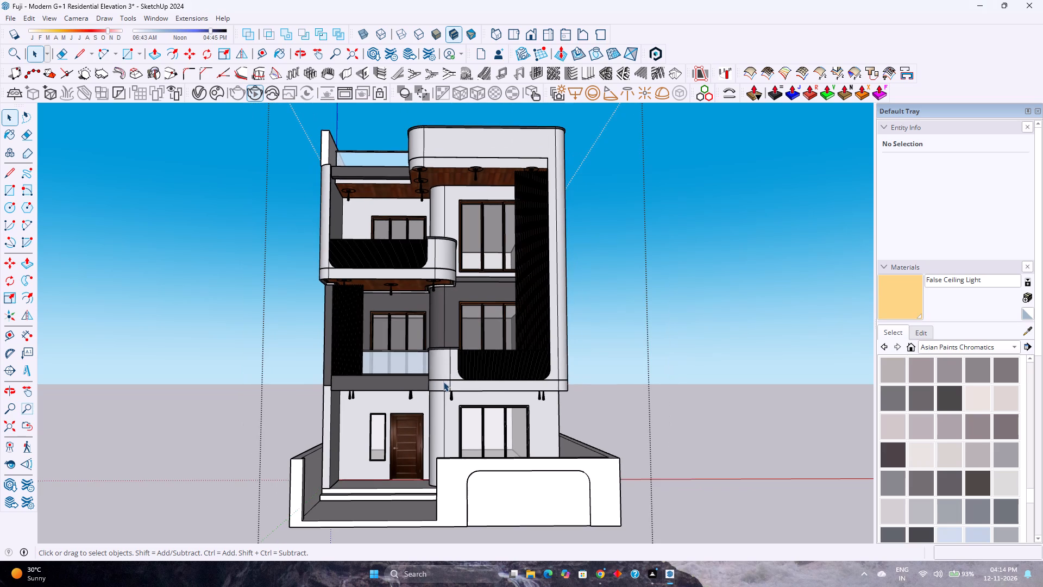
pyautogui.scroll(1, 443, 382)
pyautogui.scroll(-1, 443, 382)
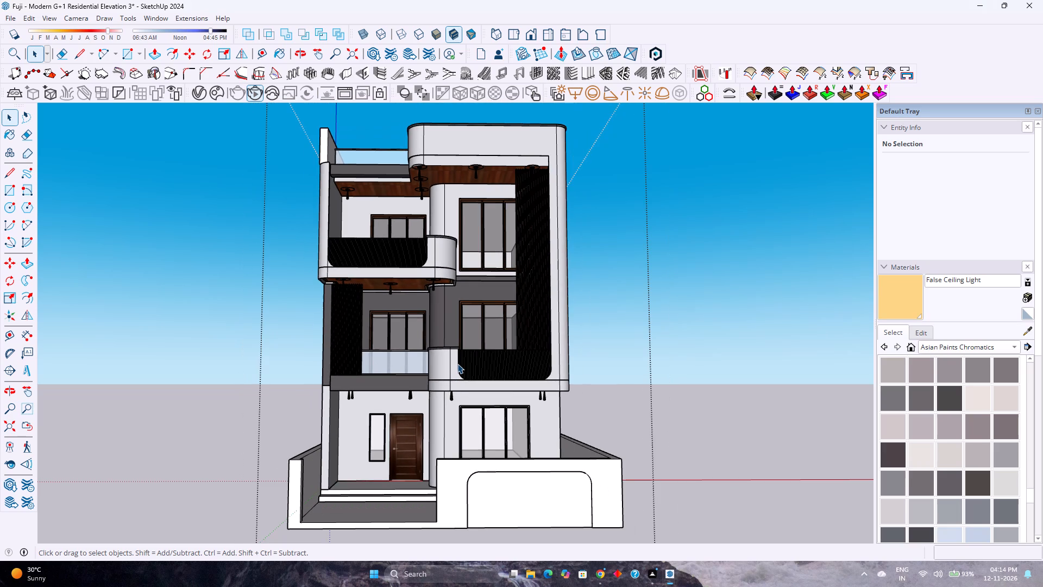
# Fit the whole building in view and switch to the standard Front view of the elevation.
pyautogui.click(12, 426)
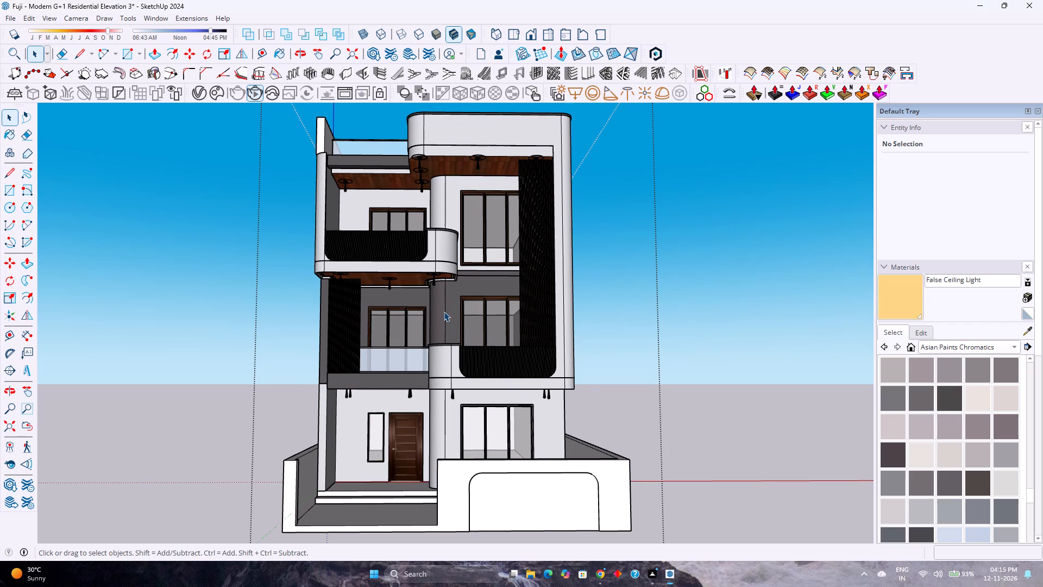
pyautogui.scroll(2, 444, 311)
pyautogui.scroll(-3, 444, 311)
pyautogui.scroll(1, 444, 311)
pyautogui.scroll(-1, 444, 311)
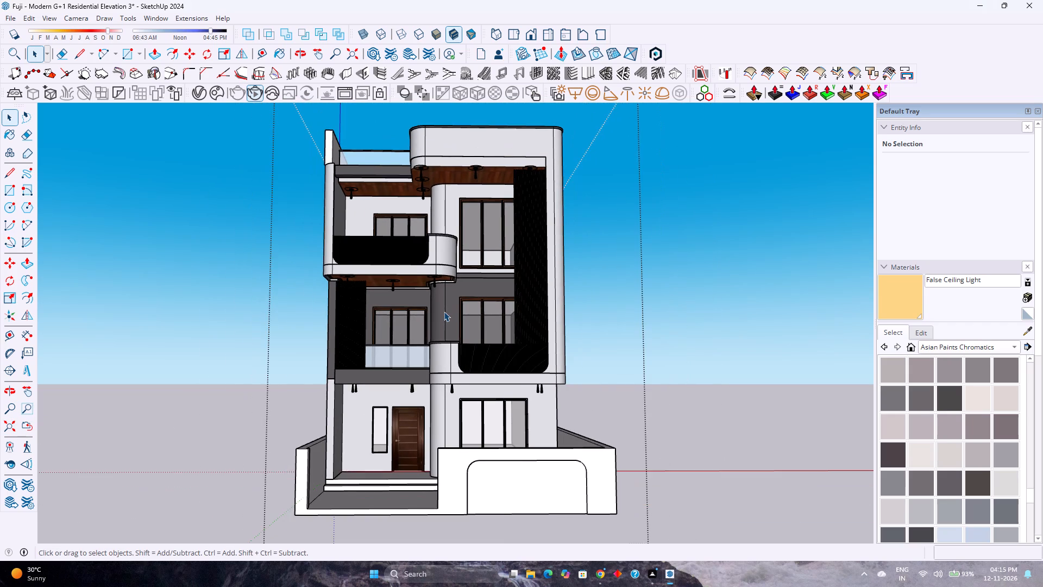
pyautogui.scroll(1, 444, 311)
pyautogui.scroll(-1, 443, 311)
pyautogui.scroll(1, 443, 311)
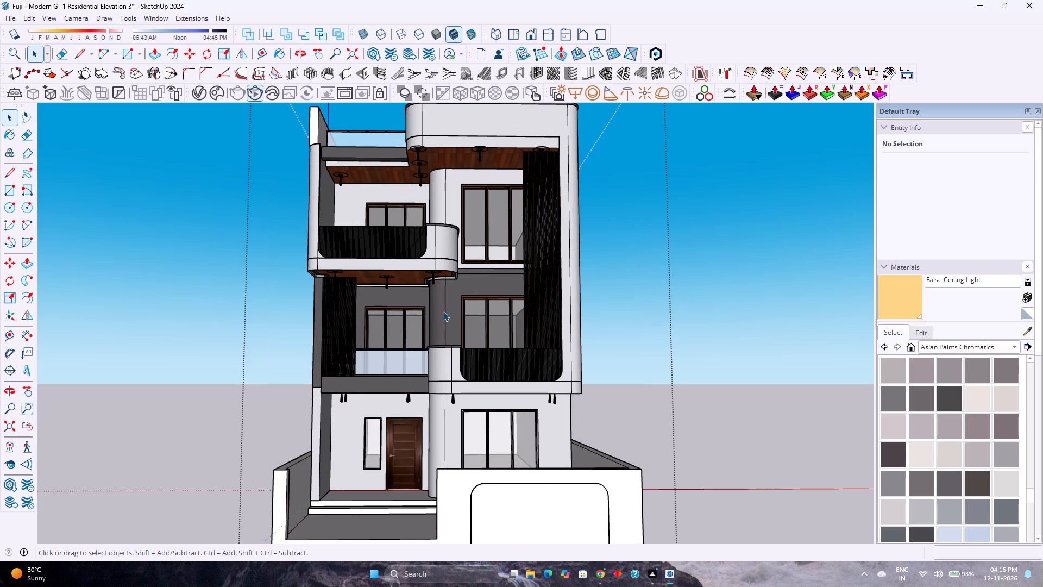
pyautogui.scroll(-1, 443, 311)
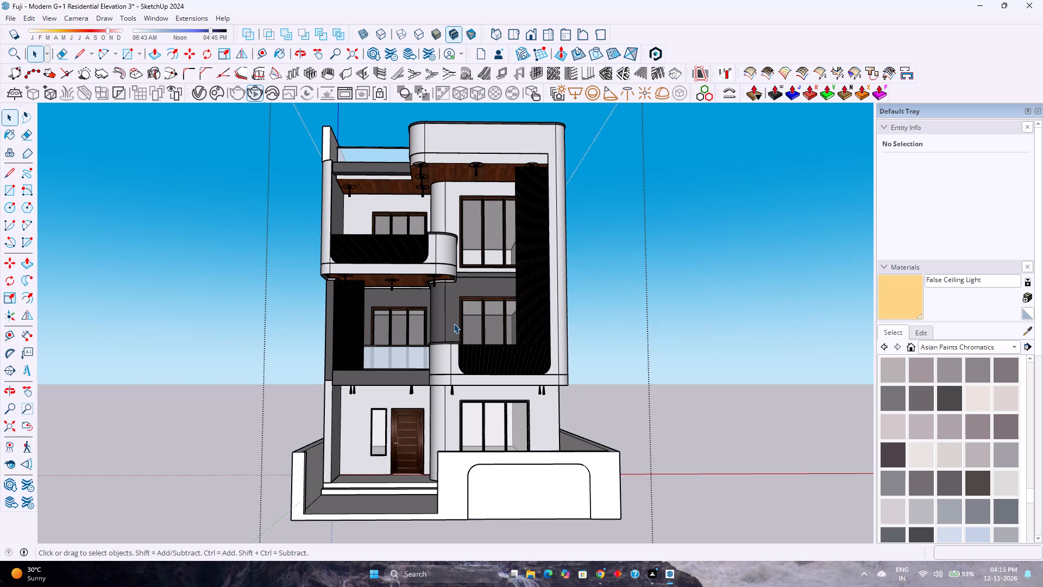
pyautogui.moveTo(451, 326); pyautogui.dragTo(444, 319, button='middle')
pyautogui.middleClick(444, 319)
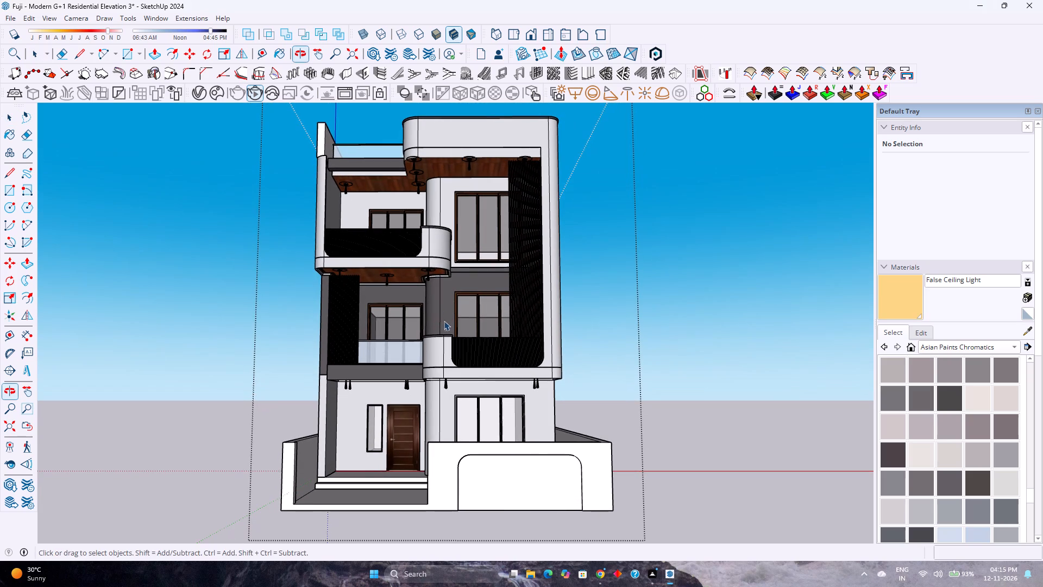
pyautogui.click(537, 33)
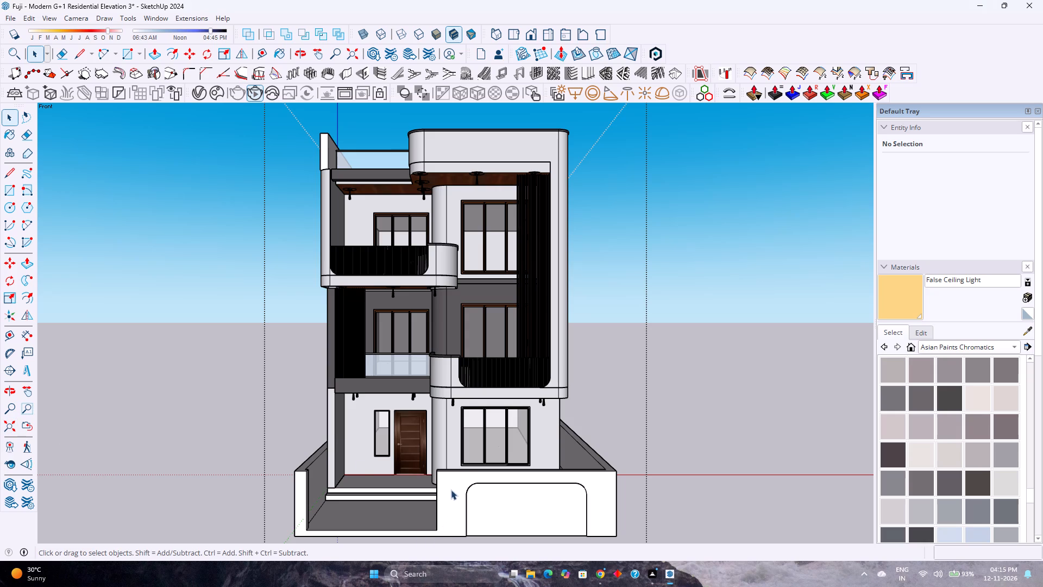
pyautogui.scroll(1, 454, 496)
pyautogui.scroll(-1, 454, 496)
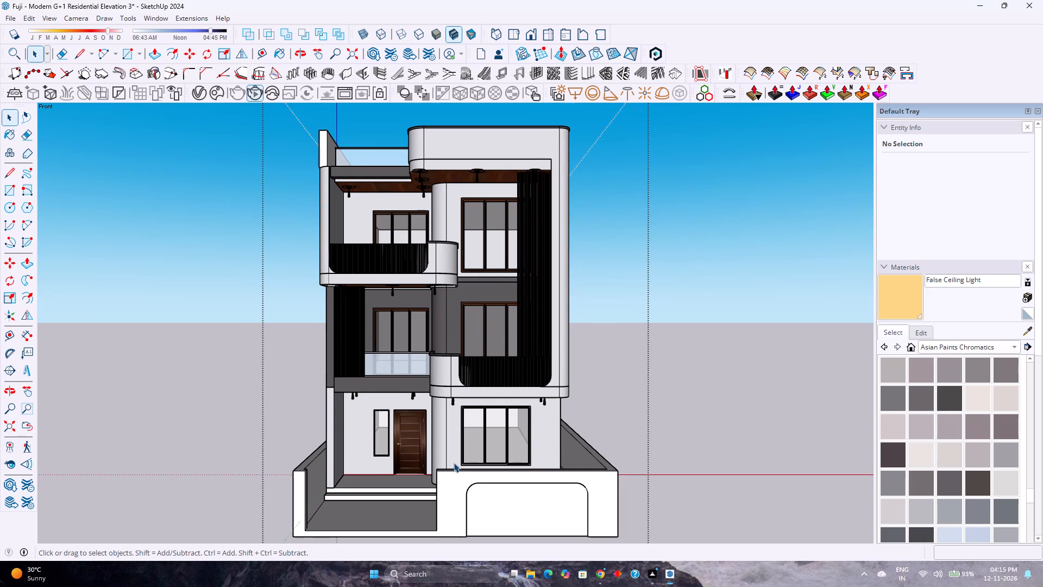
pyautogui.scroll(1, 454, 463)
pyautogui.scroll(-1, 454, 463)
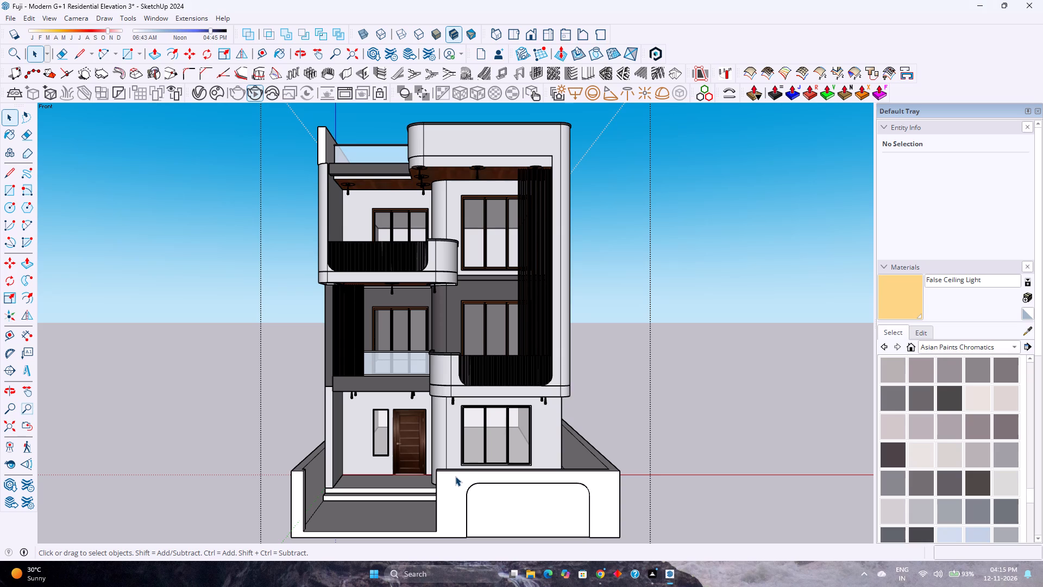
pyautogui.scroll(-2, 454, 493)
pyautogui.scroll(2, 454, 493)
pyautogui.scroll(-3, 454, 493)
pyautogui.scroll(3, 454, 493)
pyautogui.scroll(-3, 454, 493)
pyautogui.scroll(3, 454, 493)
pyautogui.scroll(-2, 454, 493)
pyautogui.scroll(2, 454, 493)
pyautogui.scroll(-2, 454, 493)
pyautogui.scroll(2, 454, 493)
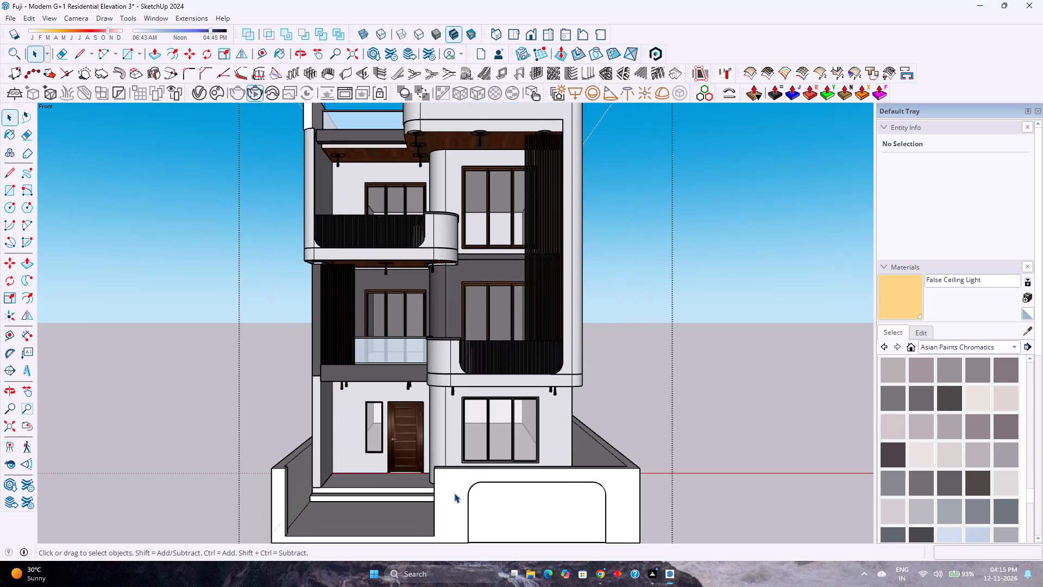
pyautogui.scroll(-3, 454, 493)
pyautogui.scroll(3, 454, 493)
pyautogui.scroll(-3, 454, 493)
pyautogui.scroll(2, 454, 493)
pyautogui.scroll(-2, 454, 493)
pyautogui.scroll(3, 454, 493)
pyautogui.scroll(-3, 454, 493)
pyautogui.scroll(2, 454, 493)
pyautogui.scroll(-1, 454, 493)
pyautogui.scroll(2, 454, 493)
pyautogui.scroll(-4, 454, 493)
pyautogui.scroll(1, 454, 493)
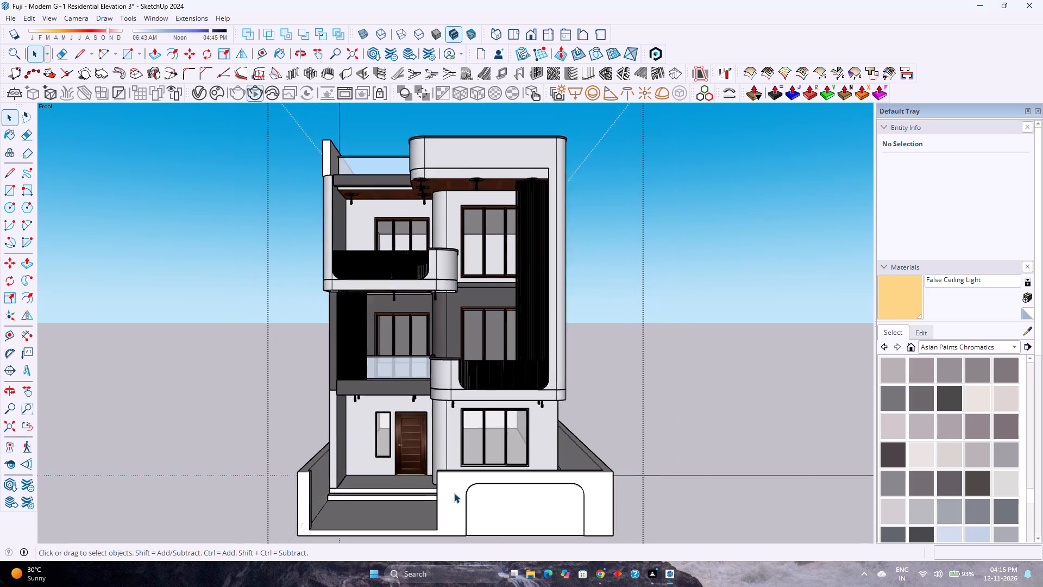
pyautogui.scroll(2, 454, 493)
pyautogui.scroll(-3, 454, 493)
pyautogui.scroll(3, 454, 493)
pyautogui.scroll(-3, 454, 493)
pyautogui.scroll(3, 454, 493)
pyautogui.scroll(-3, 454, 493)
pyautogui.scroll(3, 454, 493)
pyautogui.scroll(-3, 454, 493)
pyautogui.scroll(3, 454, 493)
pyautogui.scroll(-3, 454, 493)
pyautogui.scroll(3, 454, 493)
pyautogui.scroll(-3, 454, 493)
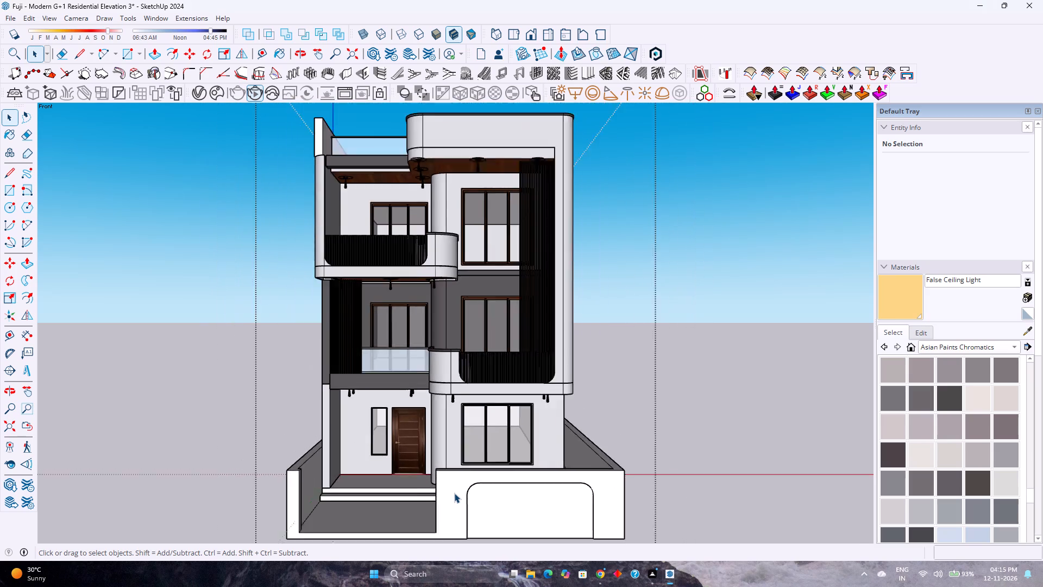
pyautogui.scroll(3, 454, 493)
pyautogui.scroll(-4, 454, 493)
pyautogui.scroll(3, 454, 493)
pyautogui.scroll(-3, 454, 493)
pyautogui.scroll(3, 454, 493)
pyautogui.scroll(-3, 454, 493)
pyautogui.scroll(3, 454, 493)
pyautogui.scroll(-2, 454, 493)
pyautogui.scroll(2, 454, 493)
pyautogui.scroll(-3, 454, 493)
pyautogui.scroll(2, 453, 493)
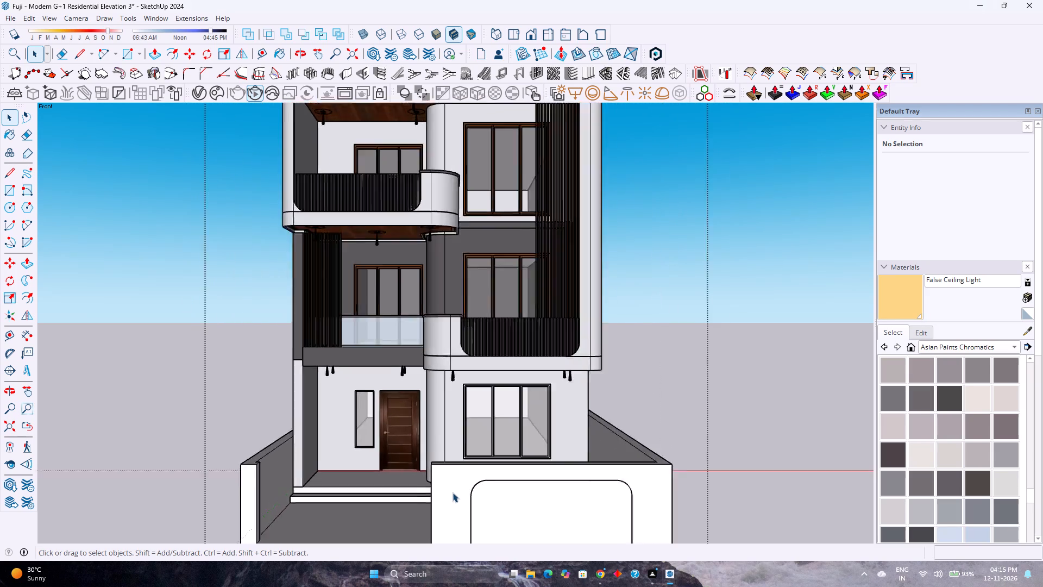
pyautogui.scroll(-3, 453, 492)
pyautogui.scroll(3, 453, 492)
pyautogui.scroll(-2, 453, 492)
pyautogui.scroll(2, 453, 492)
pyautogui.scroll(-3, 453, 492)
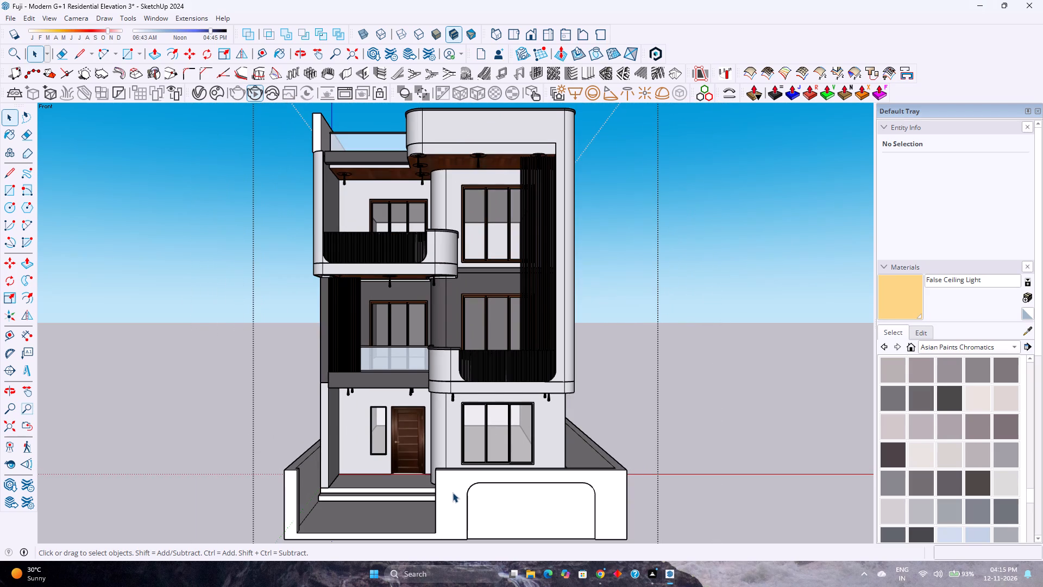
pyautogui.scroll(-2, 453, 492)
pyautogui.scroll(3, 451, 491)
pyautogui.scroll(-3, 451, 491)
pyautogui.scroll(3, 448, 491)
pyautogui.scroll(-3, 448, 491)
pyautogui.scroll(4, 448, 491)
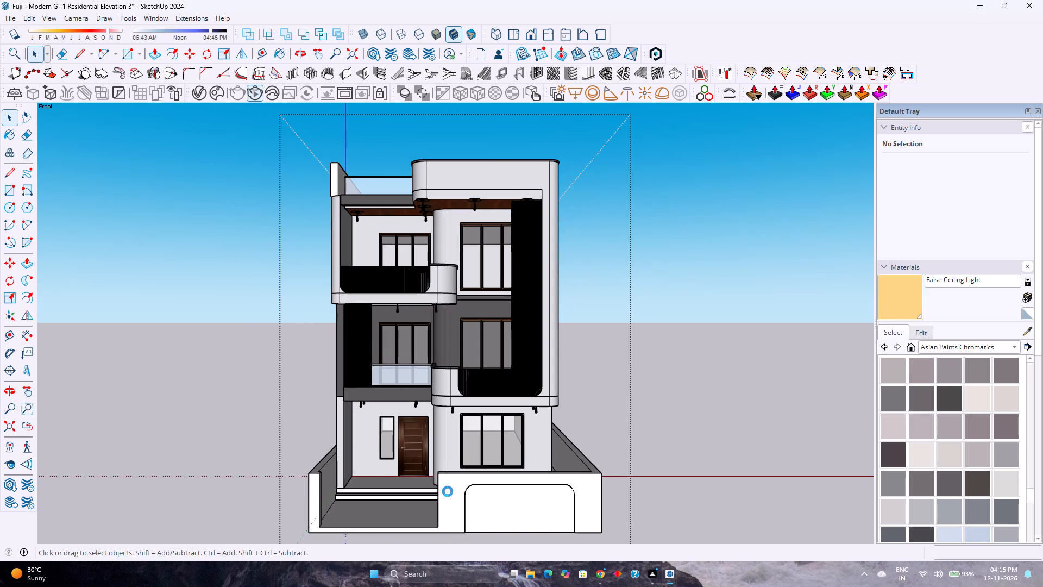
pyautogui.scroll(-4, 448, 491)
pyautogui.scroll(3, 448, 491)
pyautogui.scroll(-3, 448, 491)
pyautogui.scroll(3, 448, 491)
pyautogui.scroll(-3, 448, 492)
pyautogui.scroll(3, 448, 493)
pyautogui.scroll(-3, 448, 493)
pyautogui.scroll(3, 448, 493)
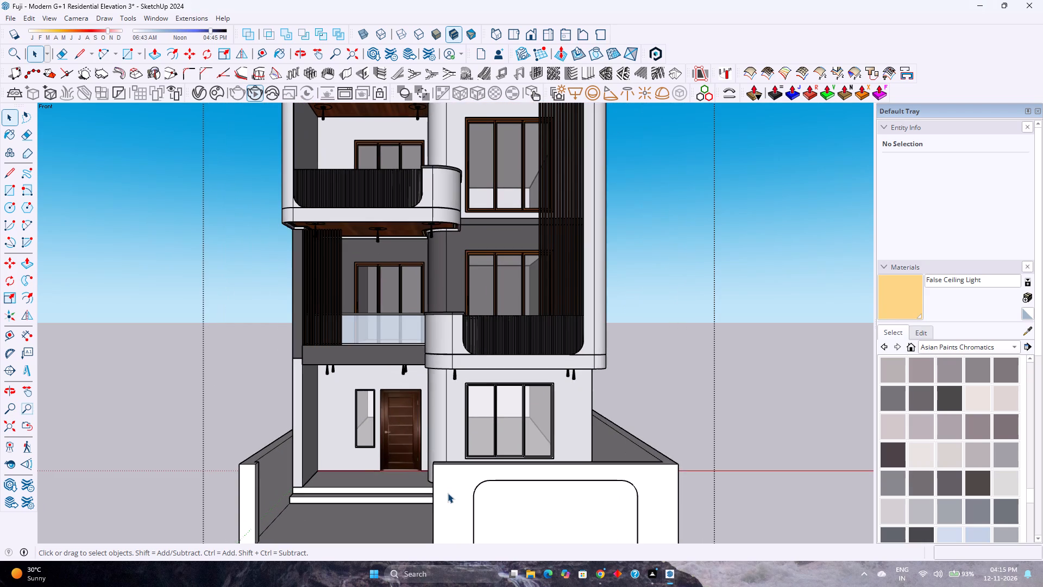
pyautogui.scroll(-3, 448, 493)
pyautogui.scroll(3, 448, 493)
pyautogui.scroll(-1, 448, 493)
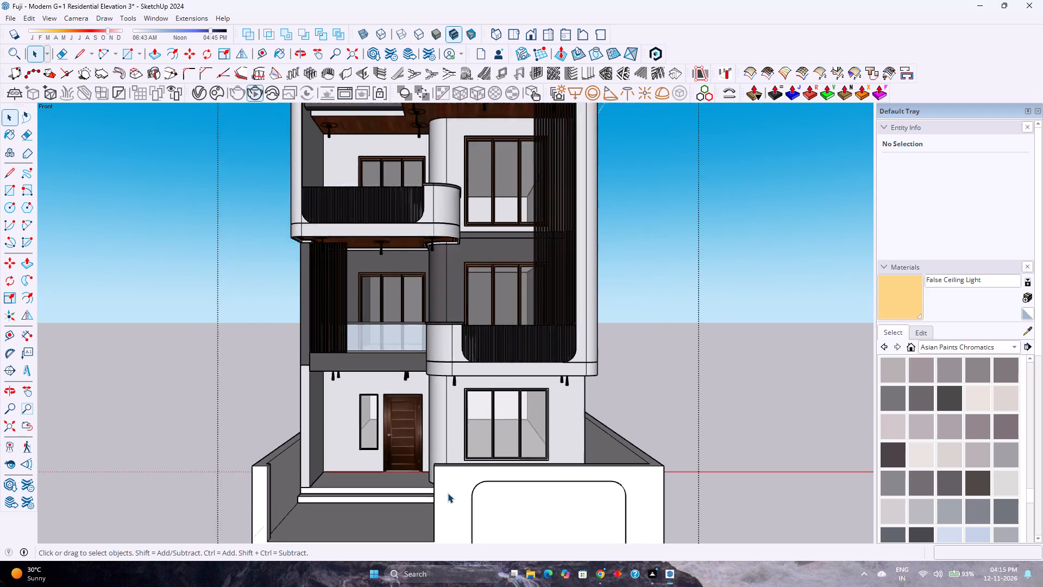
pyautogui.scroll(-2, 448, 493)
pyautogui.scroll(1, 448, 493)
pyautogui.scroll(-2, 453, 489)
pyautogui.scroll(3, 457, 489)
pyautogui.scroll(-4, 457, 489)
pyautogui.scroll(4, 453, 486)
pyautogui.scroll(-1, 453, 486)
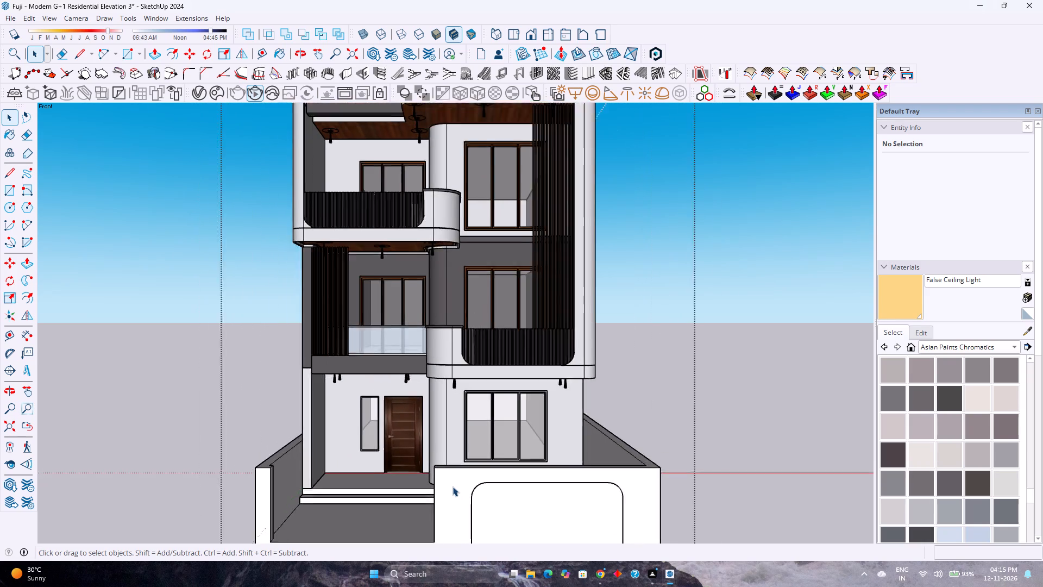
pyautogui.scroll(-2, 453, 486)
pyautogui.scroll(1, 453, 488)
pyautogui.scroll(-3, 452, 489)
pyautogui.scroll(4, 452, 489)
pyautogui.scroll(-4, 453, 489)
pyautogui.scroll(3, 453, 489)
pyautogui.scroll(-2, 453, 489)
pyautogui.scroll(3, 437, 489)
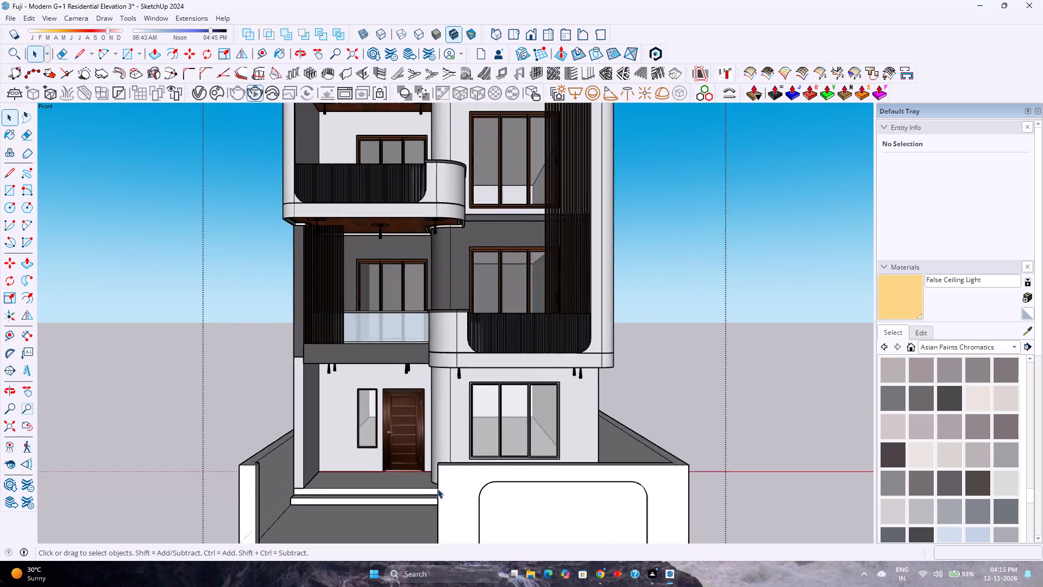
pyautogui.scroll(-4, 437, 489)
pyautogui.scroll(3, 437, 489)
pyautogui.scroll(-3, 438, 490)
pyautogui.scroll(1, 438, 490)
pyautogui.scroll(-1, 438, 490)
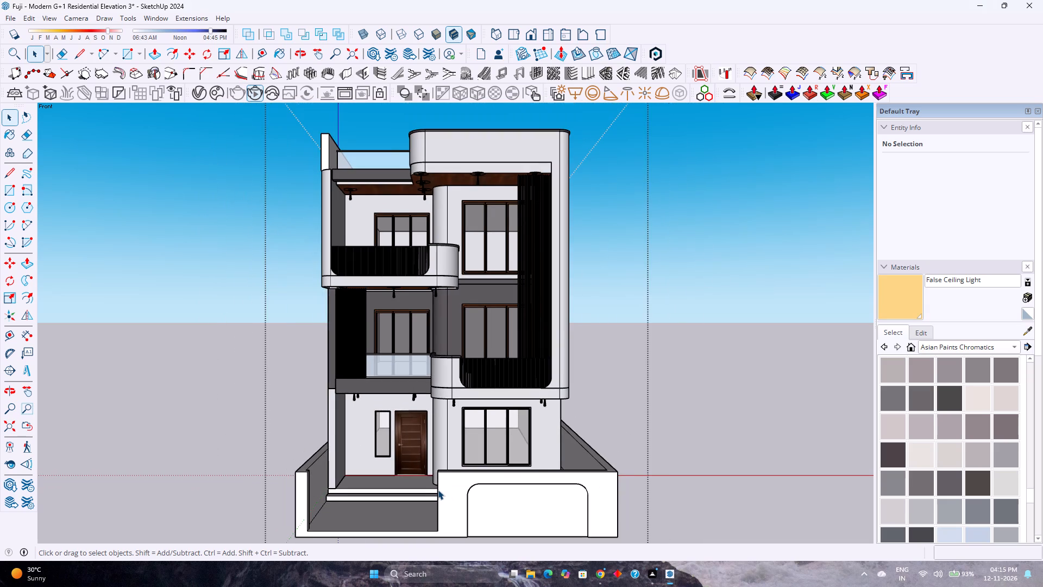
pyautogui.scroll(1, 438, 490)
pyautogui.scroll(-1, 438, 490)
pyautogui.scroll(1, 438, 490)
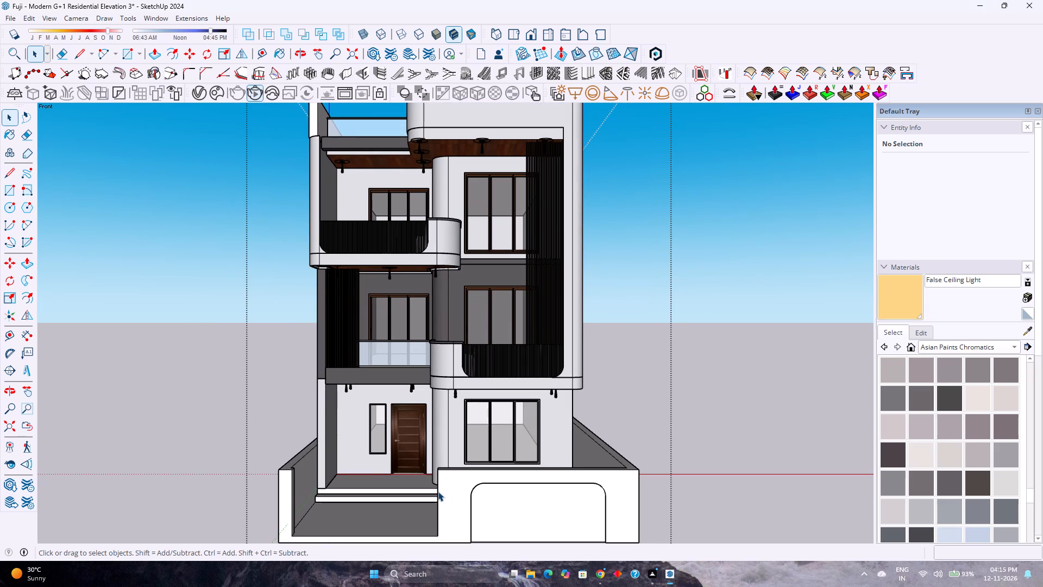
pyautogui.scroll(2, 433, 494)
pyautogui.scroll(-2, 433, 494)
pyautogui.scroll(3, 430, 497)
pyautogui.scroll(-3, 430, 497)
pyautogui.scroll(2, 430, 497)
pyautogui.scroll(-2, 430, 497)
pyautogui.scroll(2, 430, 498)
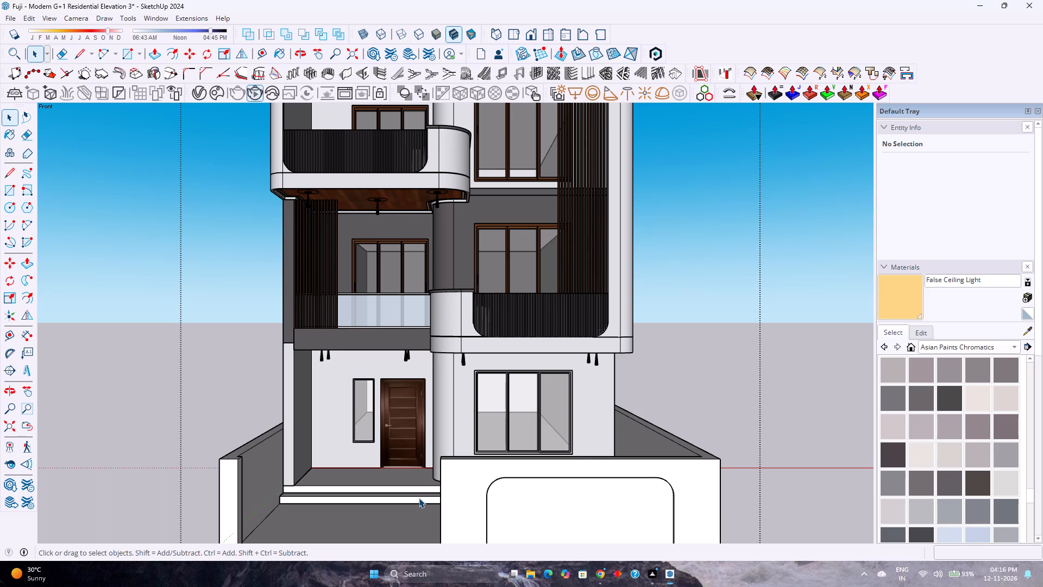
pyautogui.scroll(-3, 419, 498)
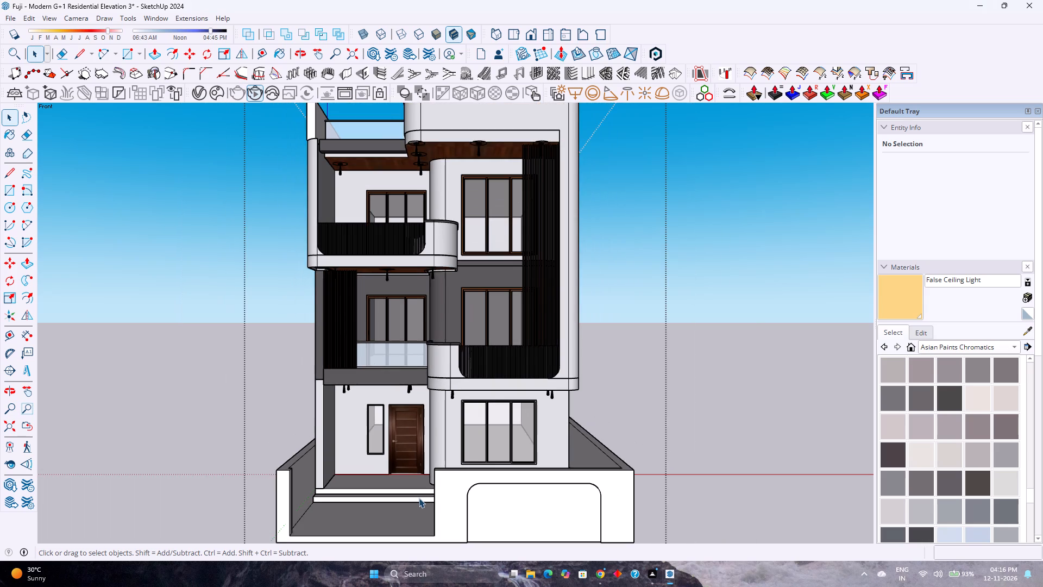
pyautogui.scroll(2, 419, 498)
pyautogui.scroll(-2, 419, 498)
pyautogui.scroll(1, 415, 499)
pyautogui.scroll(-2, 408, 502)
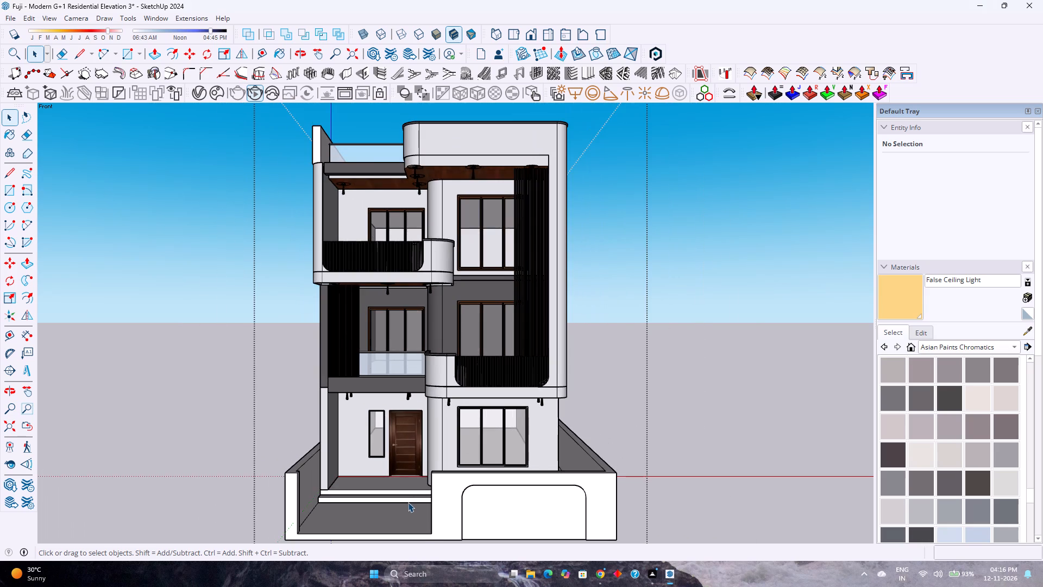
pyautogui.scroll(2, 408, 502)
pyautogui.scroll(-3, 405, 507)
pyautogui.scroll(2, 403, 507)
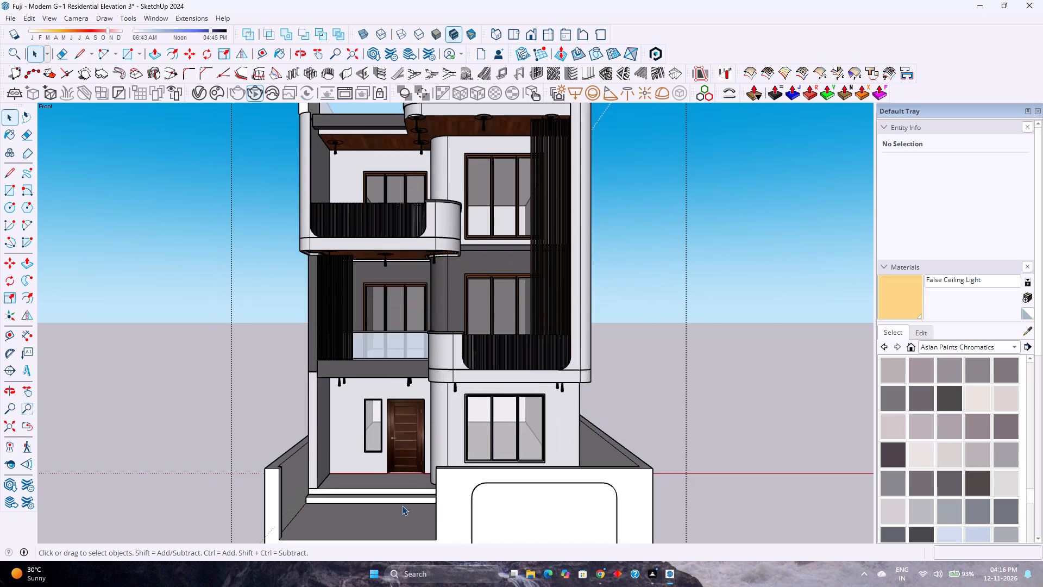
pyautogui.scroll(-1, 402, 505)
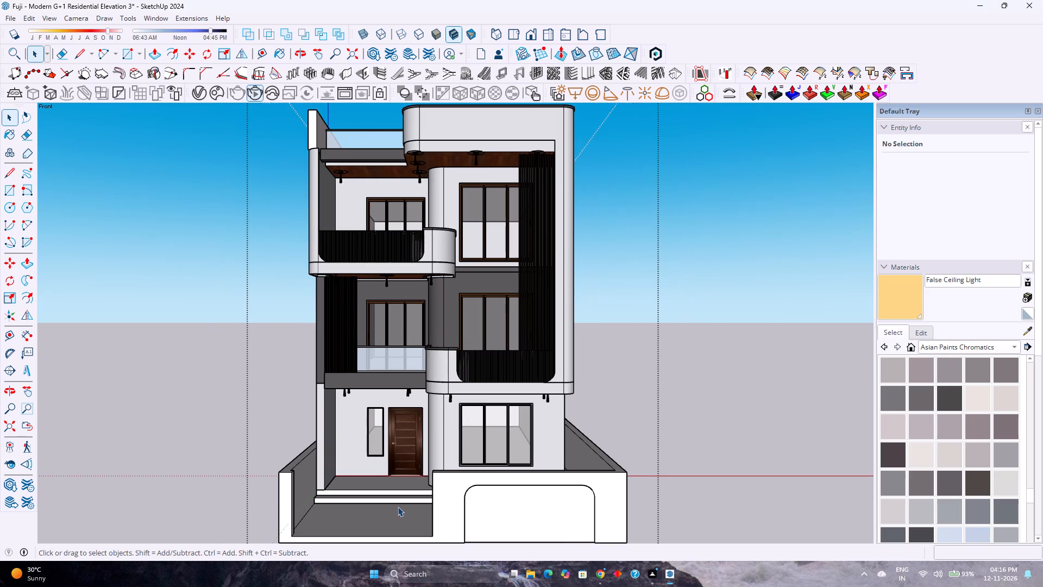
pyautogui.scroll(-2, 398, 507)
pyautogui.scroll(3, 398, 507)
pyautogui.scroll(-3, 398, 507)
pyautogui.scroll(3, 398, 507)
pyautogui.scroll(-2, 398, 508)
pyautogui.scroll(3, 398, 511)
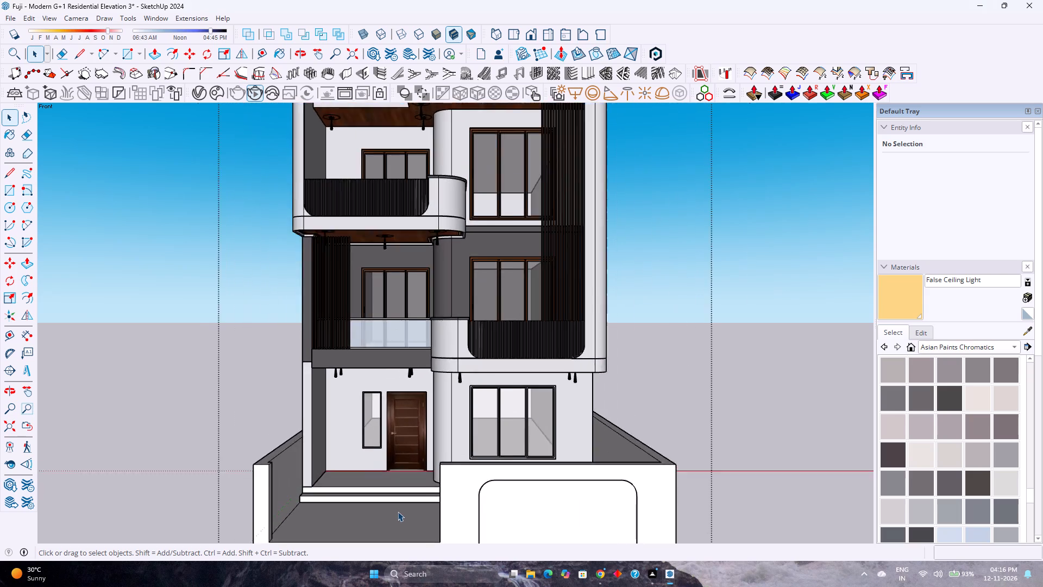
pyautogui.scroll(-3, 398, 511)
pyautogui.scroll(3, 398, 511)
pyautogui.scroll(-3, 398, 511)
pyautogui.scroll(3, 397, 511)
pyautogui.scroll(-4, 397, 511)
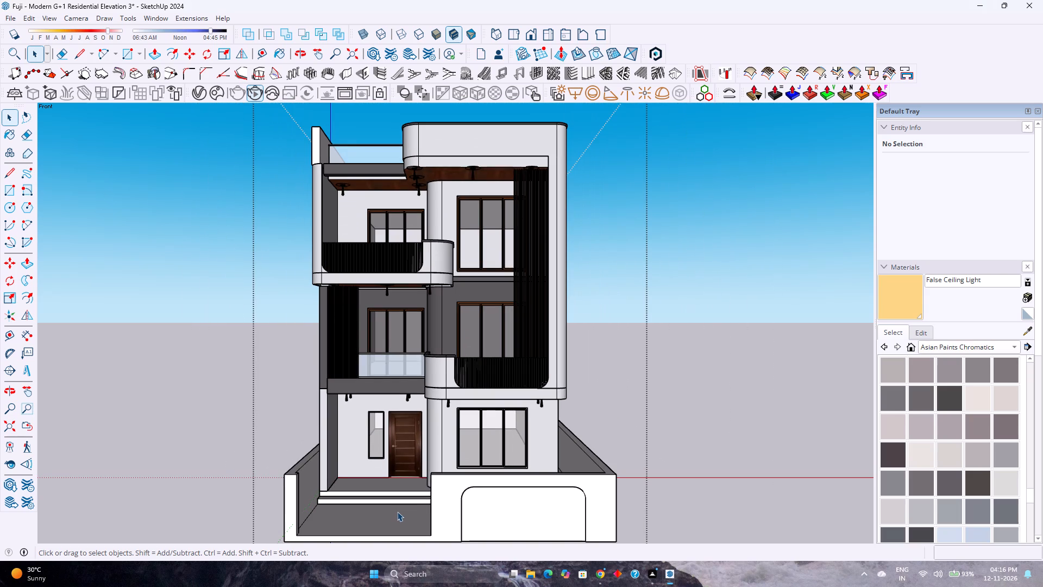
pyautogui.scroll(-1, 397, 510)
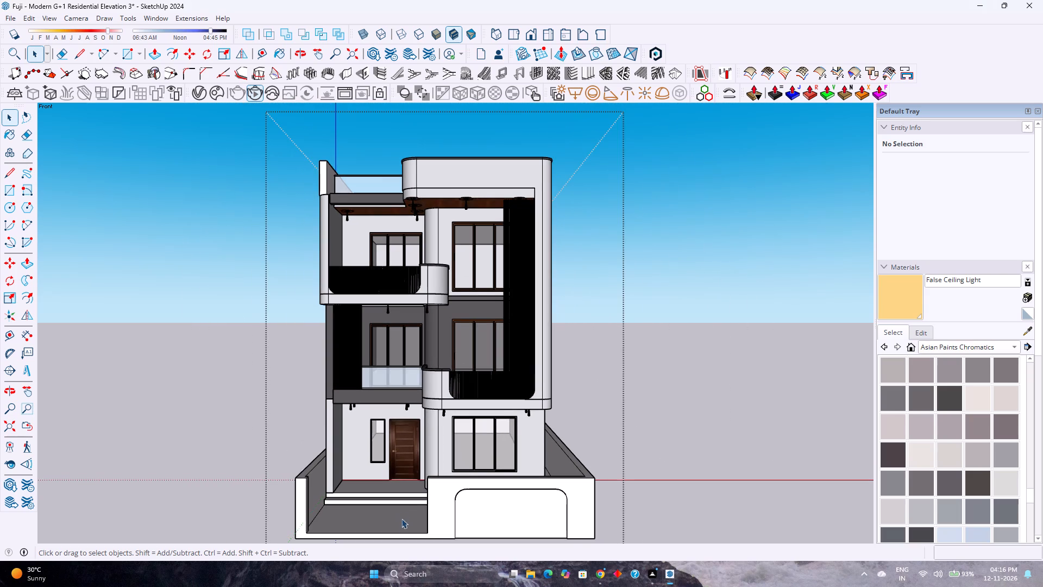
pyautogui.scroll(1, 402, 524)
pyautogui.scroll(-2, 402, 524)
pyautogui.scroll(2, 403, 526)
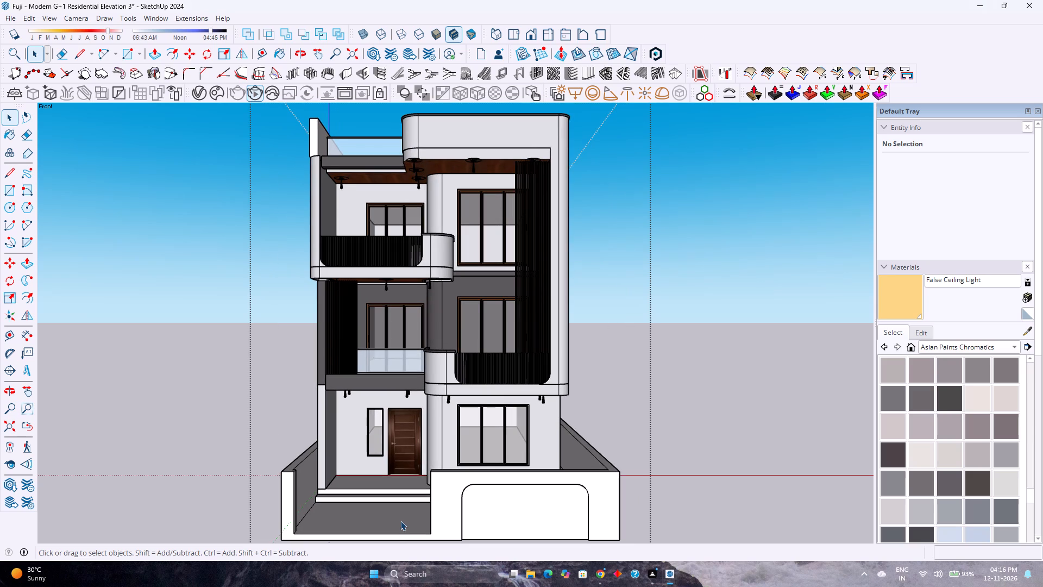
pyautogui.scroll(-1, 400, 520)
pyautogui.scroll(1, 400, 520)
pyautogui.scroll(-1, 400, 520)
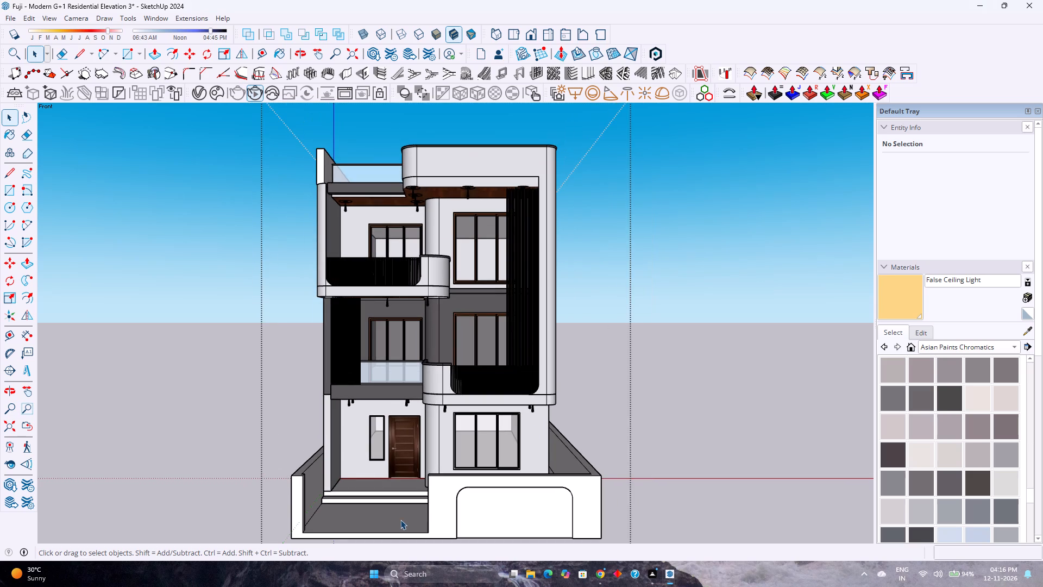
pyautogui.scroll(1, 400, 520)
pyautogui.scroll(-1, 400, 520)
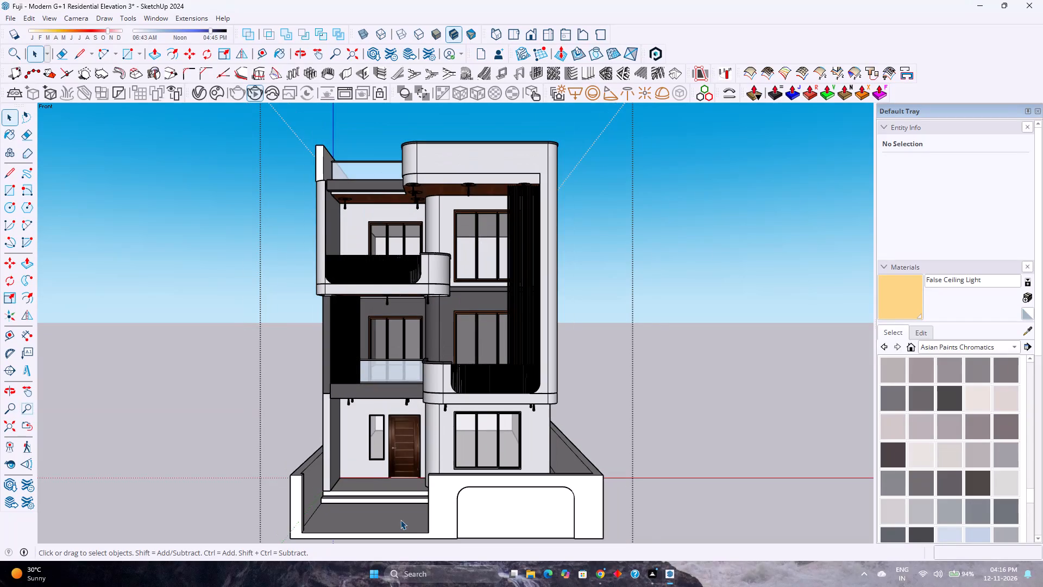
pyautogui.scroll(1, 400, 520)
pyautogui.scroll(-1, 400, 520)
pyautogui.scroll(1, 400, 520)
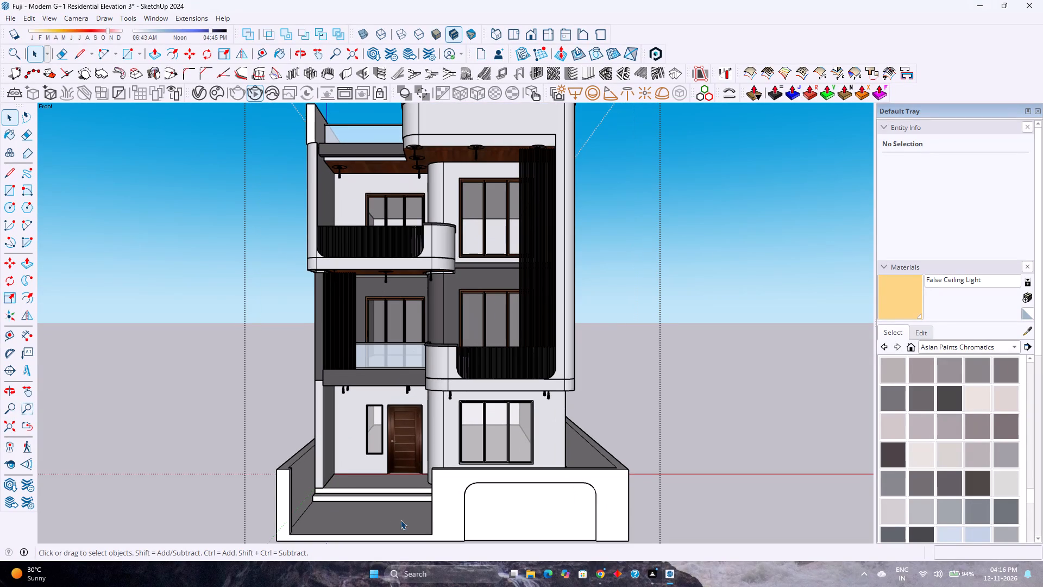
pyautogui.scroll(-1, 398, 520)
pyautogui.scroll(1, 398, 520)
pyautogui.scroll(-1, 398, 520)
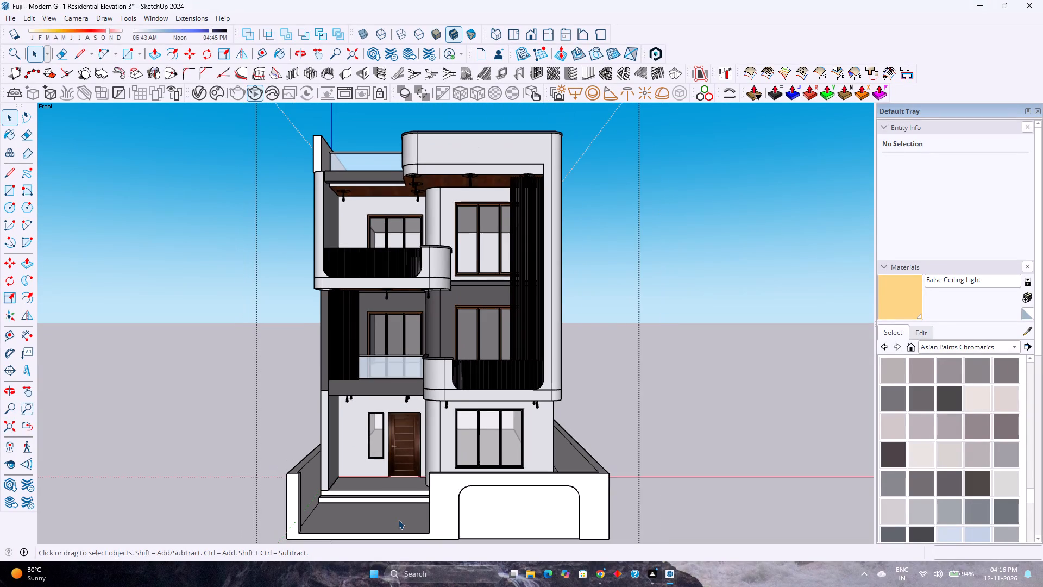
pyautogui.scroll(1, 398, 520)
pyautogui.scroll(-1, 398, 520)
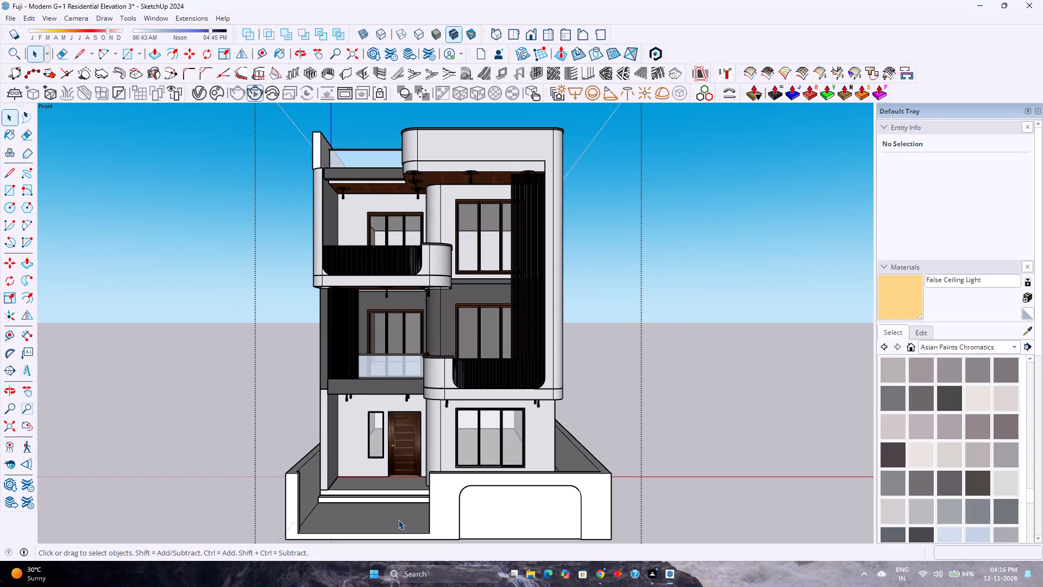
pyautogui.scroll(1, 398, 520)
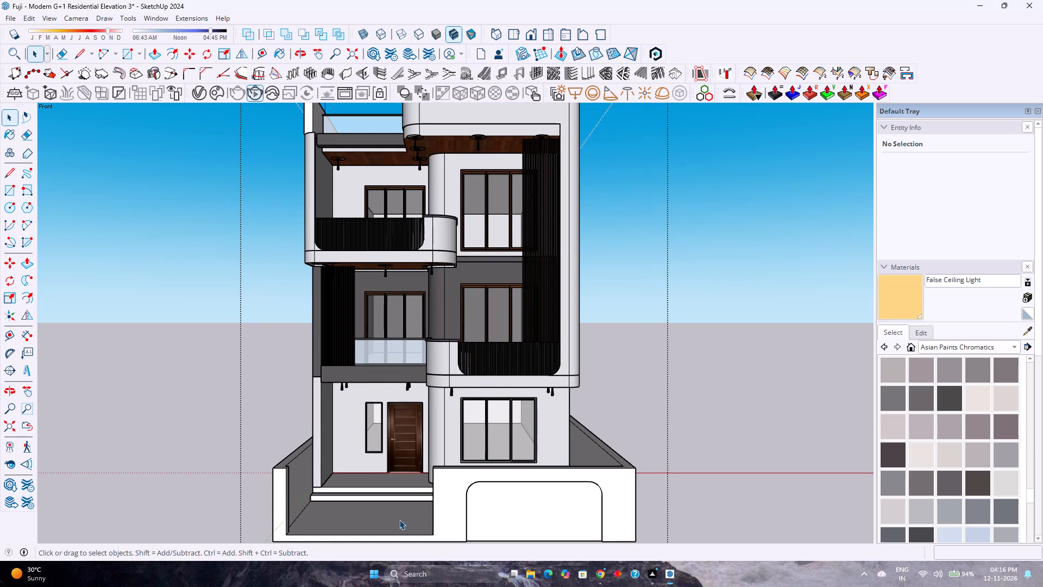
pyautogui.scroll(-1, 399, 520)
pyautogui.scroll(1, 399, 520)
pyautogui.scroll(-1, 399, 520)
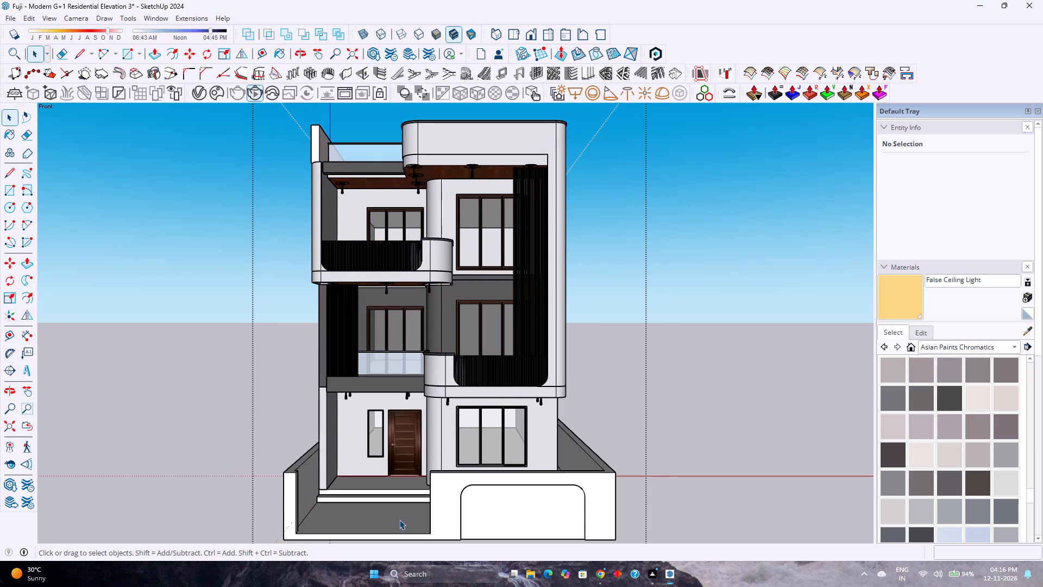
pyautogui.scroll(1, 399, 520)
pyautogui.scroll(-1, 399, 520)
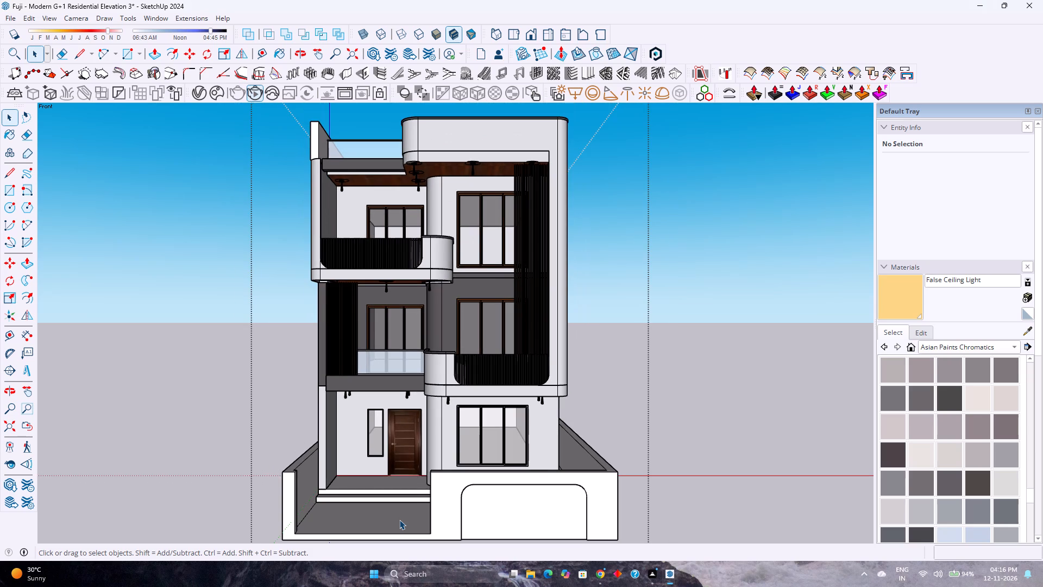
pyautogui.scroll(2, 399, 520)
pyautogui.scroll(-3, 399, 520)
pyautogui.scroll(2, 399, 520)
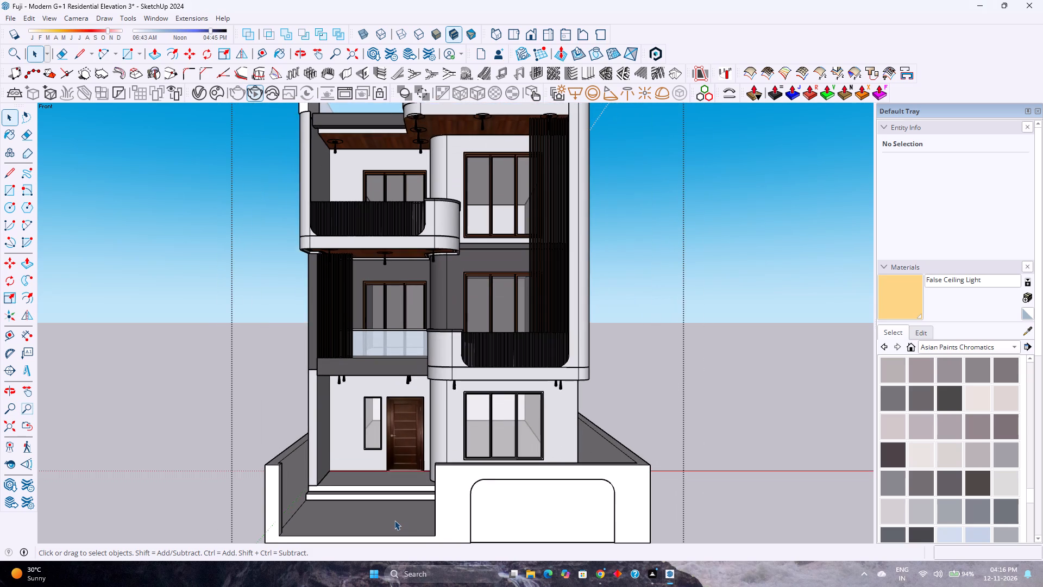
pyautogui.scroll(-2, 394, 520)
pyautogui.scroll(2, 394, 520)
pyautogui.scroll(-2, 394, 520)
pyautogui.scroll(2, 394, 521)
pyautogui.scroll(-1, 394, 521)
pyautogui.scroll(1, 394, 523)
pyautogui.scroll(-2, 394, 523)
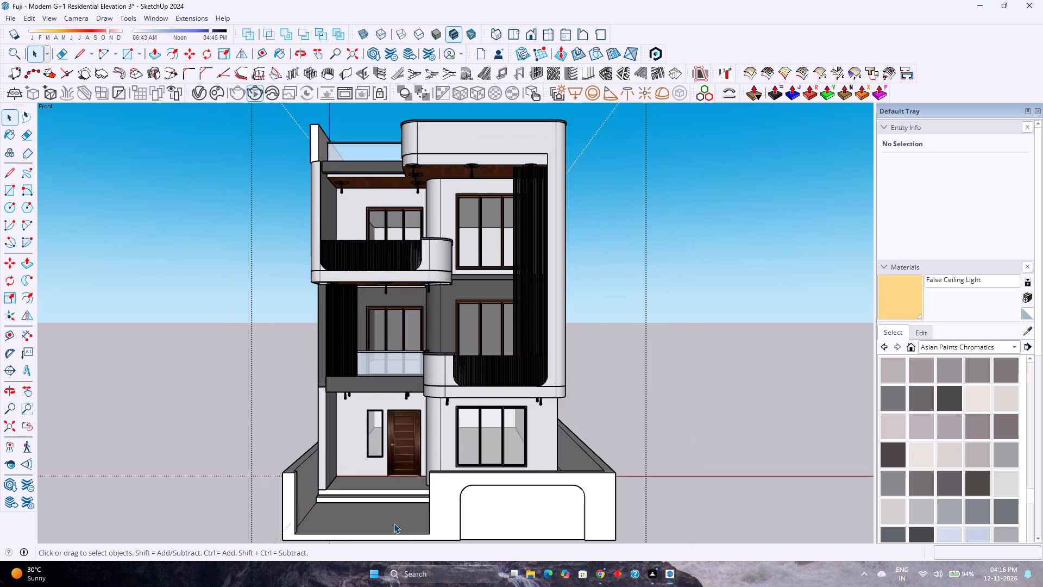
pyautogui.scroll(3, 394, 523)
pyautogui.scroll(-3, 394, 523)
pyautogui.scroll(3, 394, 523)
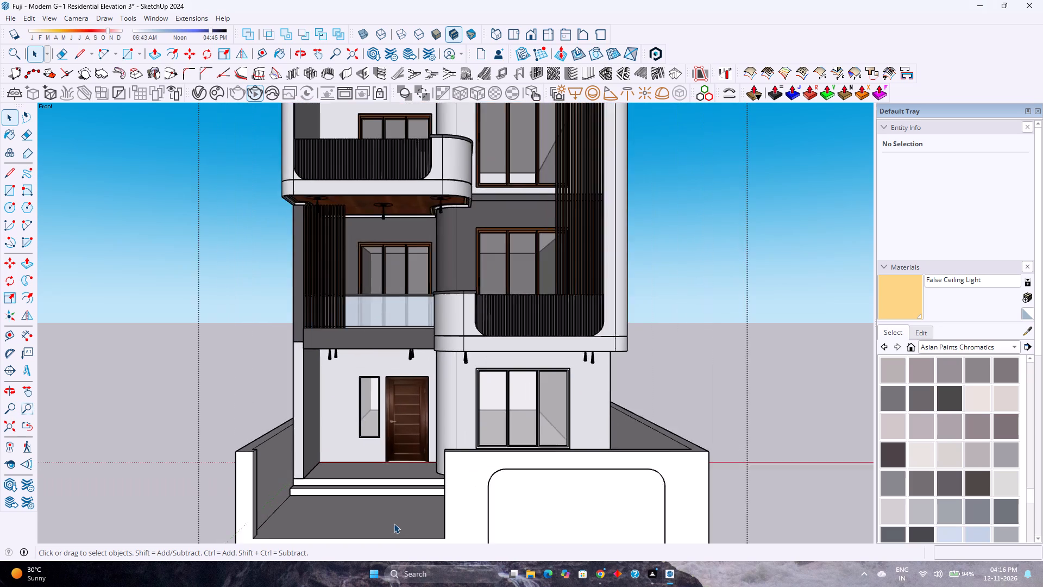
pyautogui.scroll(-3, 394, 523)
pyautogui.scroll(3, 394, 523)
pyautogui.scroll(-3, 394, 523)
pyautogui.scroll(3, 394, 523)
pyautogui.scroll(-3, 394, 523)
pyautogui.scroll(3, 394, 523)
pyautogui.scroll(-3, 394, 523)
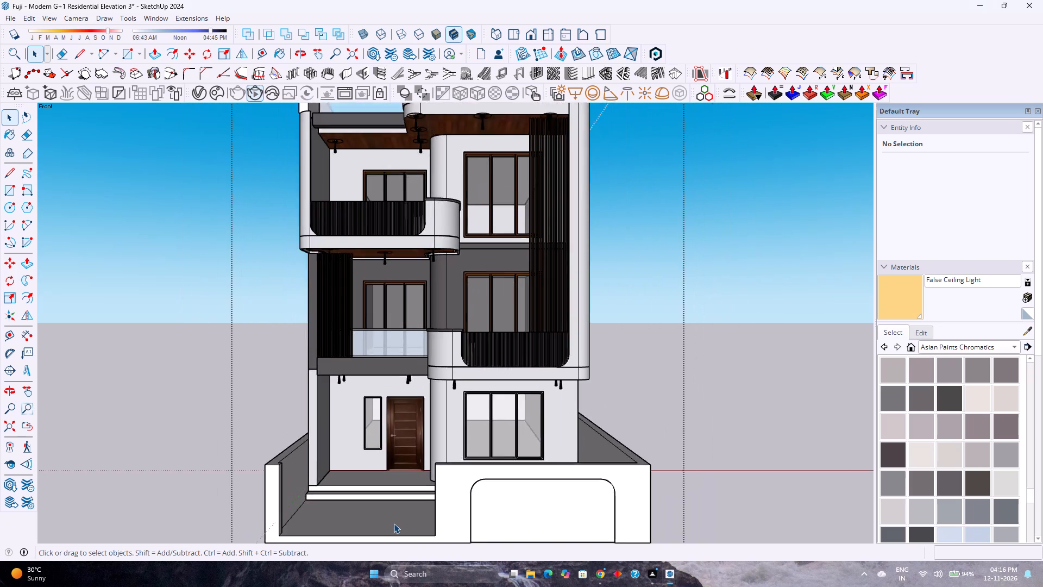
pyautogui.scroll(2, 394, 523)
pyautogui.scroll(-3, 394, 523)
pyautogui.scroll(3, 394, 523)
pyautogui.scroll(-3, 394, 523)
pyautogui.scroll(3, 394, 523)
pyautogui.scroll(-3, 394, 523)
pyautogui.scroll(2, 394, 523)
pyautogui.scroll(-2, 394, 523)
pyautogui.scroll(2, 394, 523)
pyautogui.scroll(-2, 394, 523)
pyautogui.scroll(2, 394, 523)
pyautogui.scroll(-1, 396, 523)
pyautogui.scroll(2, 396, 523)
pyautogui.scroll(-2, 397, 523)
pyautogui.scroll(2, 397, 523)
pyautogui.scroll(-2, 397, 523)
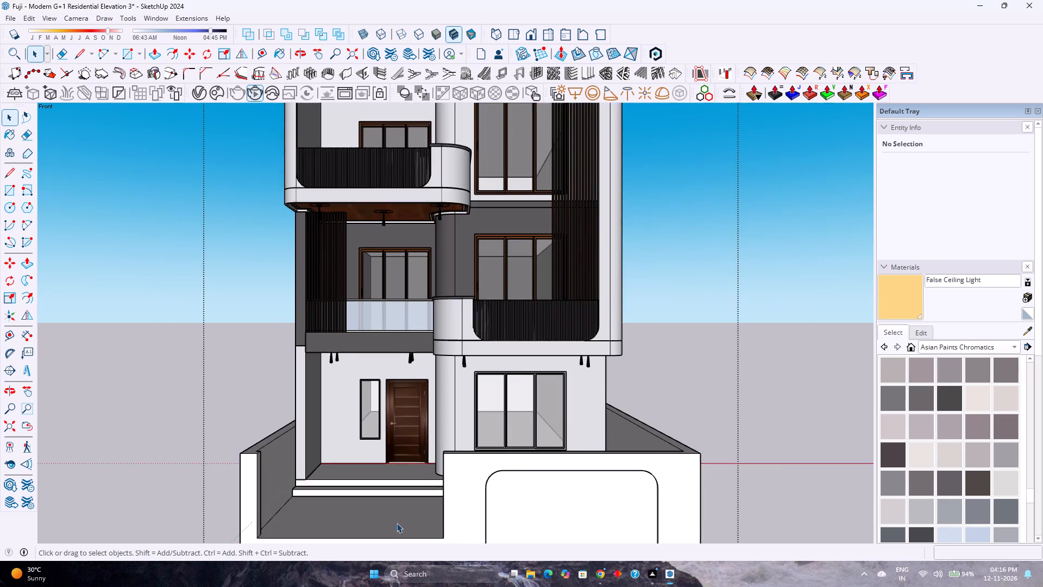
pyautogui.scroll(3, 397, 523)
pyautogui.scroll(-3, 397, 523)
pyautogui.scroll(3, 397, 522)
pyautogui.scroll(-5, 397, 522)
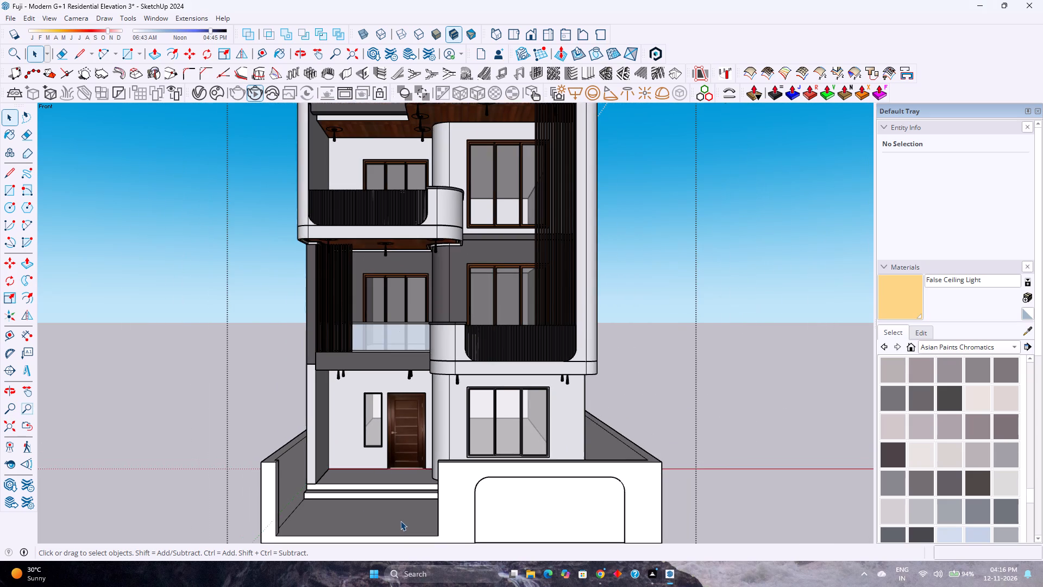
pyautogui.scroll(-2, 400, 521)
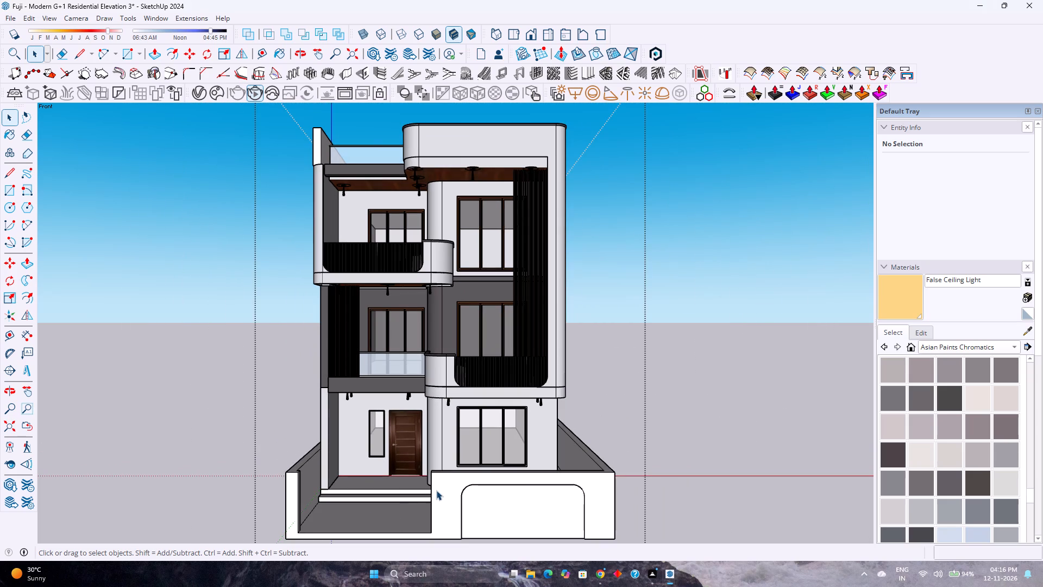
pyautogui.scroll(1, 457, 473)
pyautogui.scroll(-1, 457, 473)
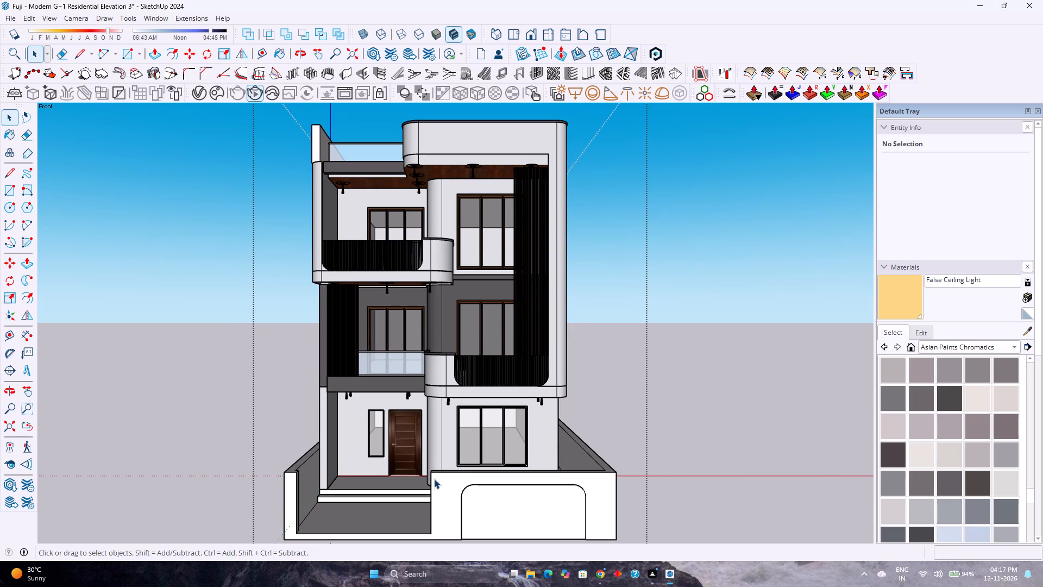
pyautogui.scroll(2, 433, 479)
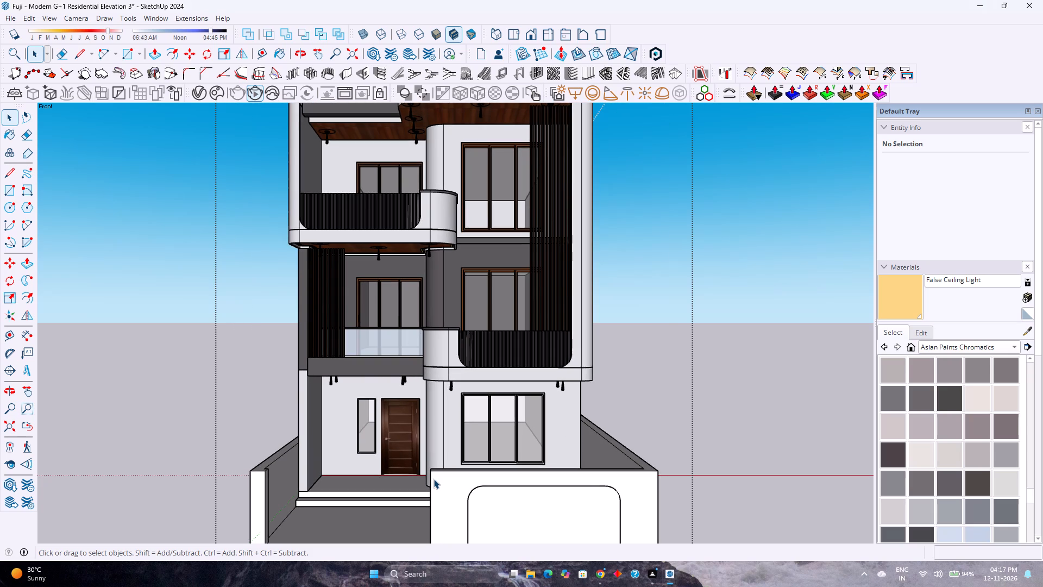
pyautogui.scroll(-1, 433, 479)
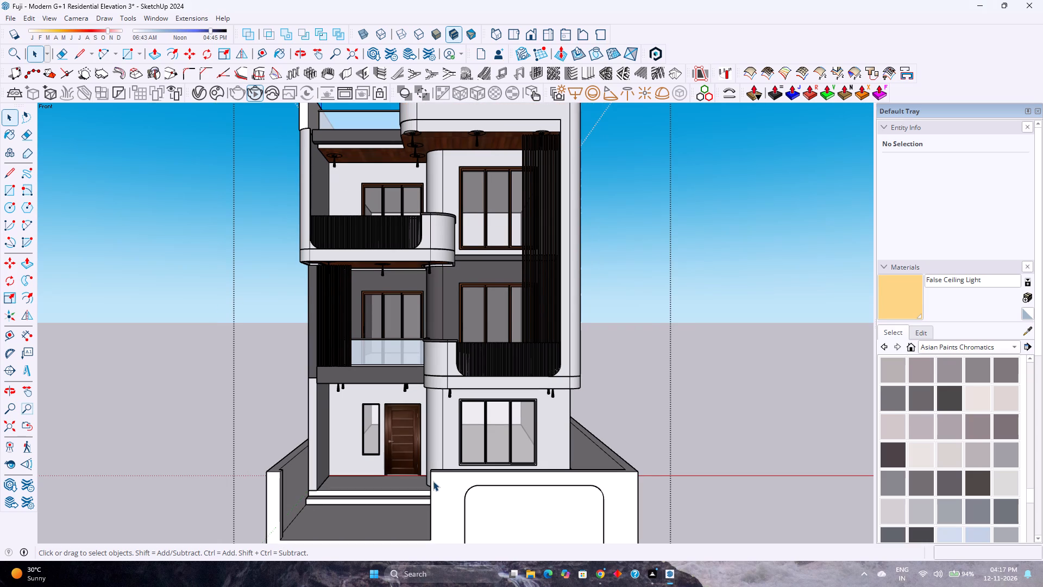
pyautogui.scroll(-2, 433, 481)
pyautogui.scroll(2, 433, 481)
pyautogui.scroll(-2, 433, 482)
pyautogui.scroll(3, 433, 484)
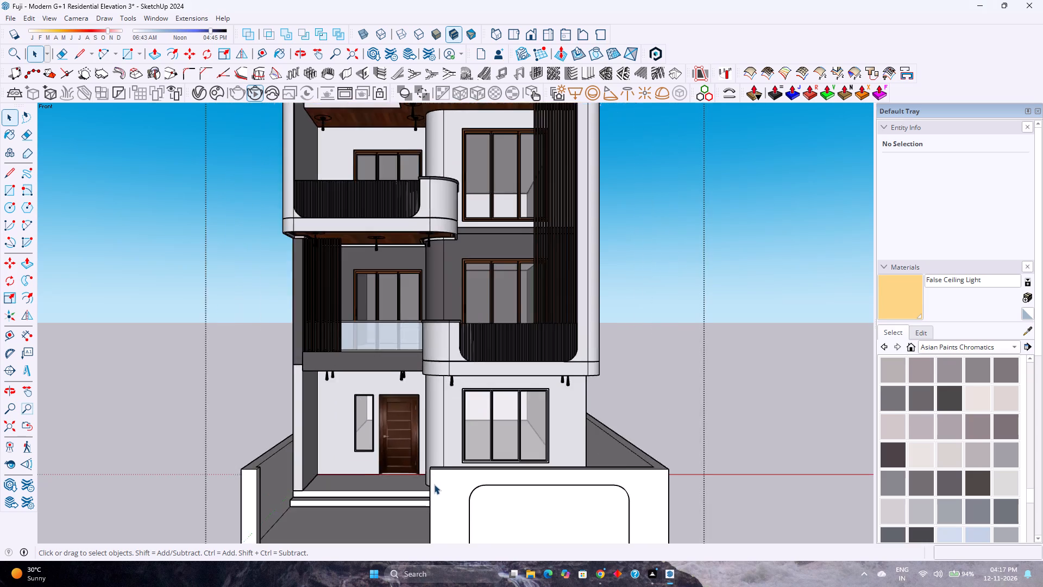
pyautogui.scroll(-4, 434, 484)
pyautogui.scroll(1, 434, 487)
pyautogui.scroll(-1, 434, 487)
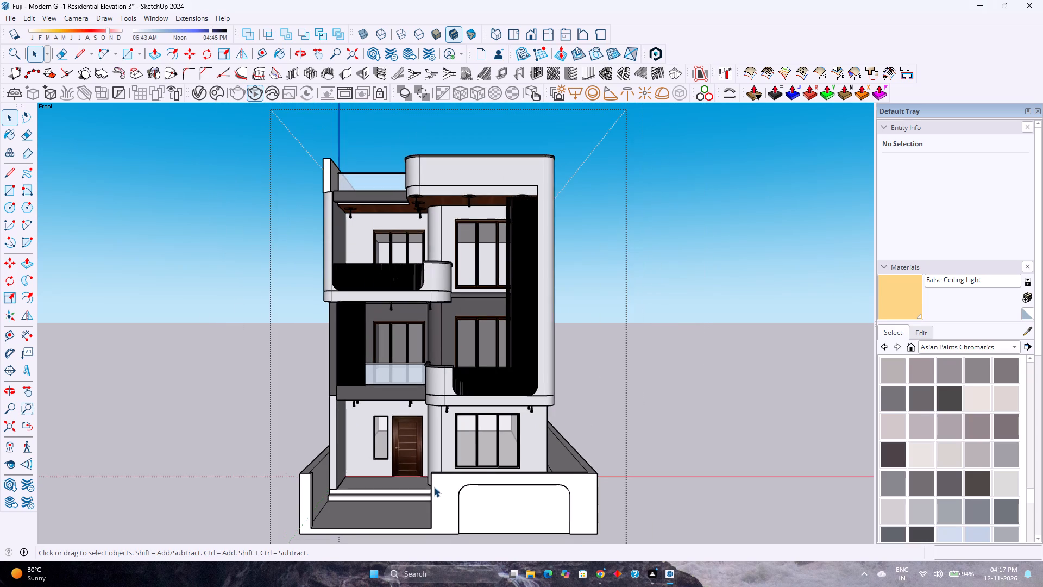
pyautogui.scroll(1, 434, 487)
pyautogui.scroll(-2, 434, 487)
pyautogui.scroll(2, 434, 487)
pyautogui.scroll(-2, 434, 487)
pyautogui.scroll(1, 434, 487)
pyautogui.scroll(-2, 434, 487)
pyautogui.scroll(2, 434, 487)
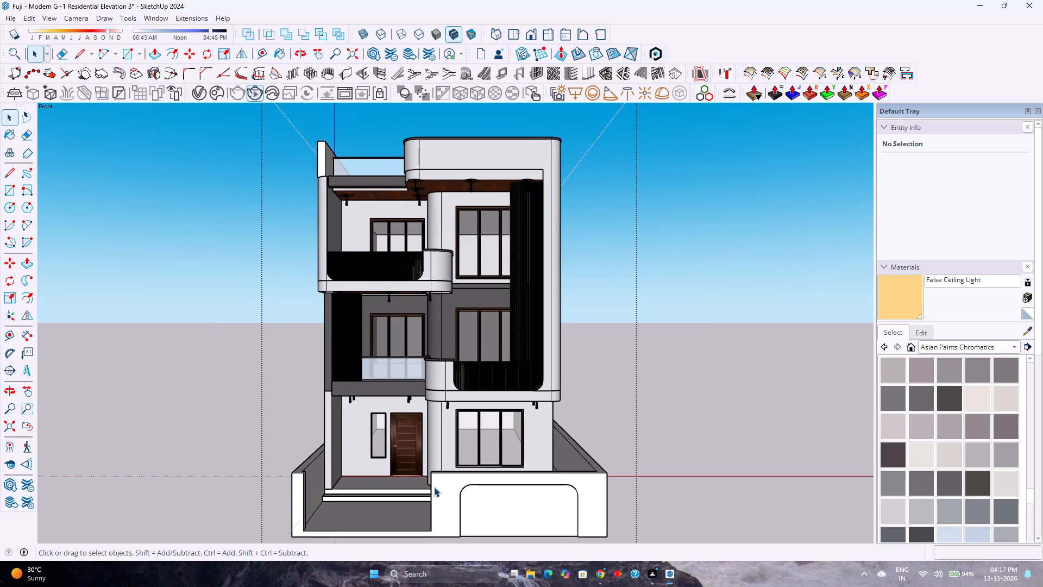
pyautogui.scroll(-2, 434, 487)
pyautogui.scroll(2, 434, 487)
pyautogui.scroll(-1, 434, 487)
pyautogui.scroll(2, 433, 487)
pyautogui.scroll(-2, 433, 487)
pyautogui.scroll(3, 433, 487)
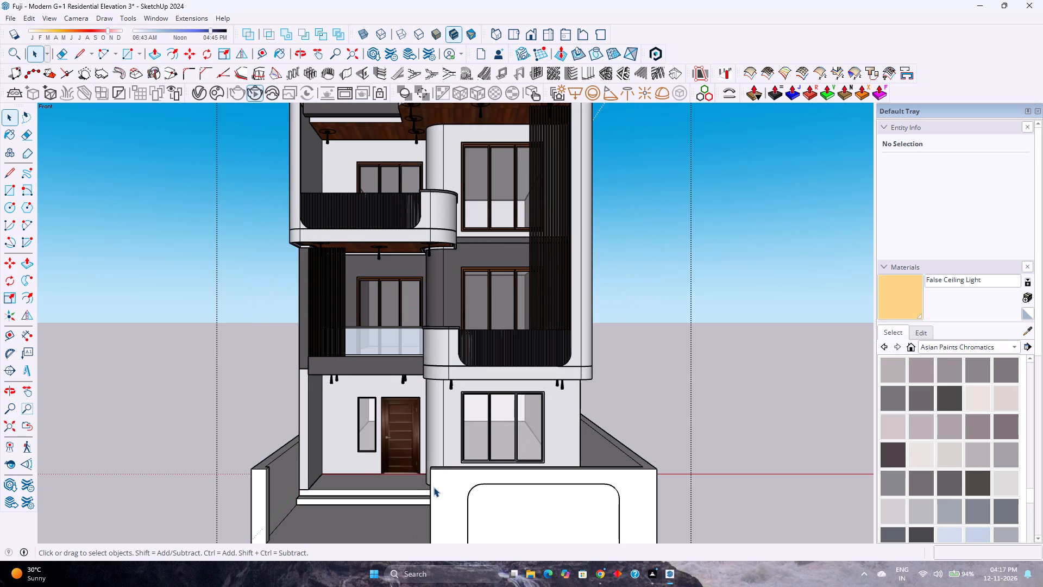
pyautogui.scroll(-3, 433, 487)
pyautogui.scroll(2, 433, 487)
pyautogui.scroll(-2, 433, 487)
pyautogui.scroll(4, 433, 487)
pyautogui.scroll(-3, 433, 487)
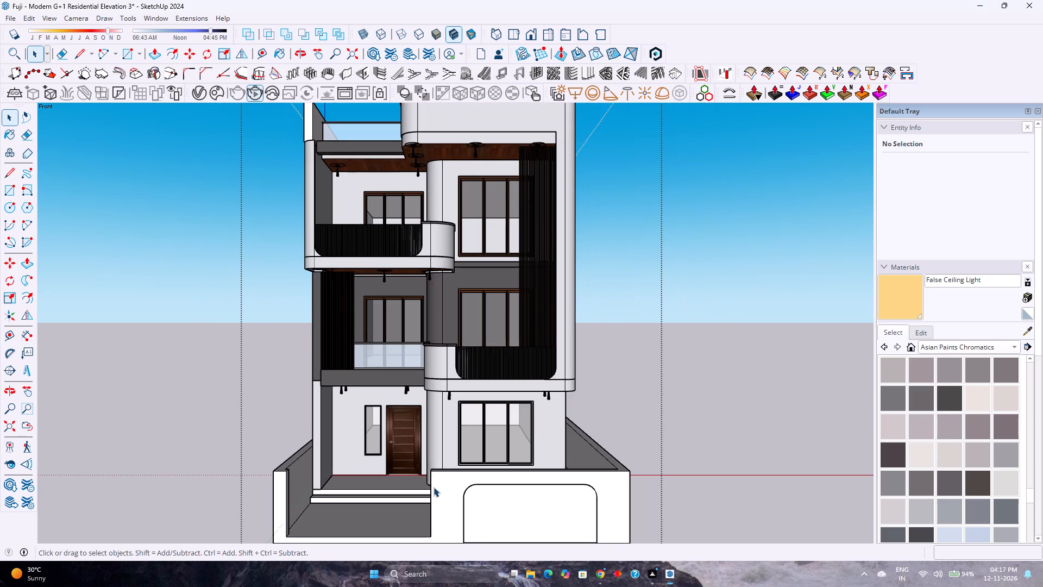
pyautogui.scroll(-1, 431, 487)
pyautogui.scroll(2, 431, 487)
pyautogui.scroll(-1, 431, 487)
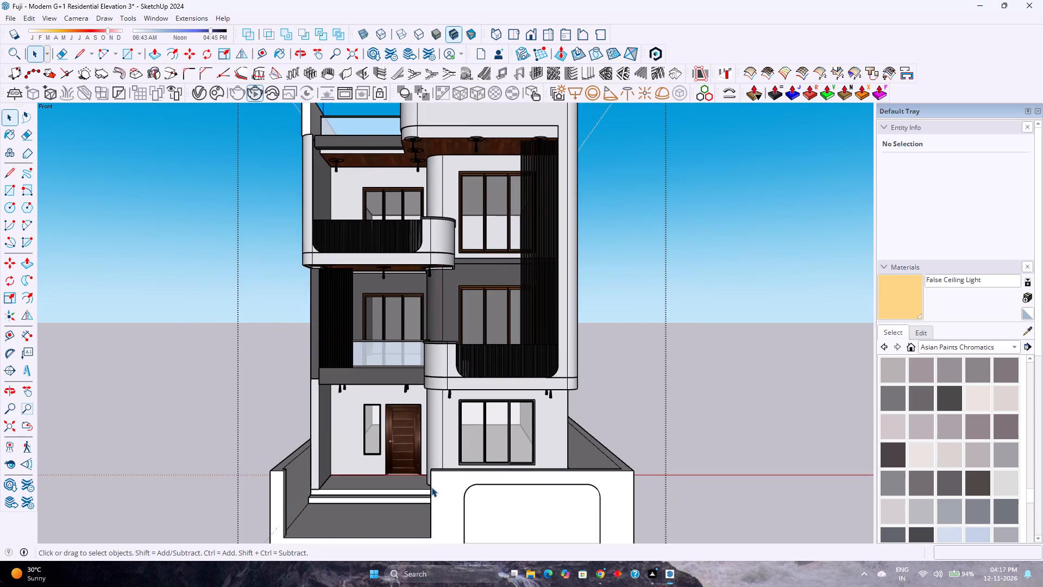
# Examine the whole facade in the Front view, from the roof parapet down to the entrance and compound wall.
pyautogui.scroll(1, 431, 487)
pyautogui.scroll(-2, 431, 487)
pyautogui.scroll(2, 431, 487)
pyautogui.scroll(-1, 431, 487)
pyautogui.scroll(2, 431, 487)
pyautogui.scroll(-3, 431, 487)
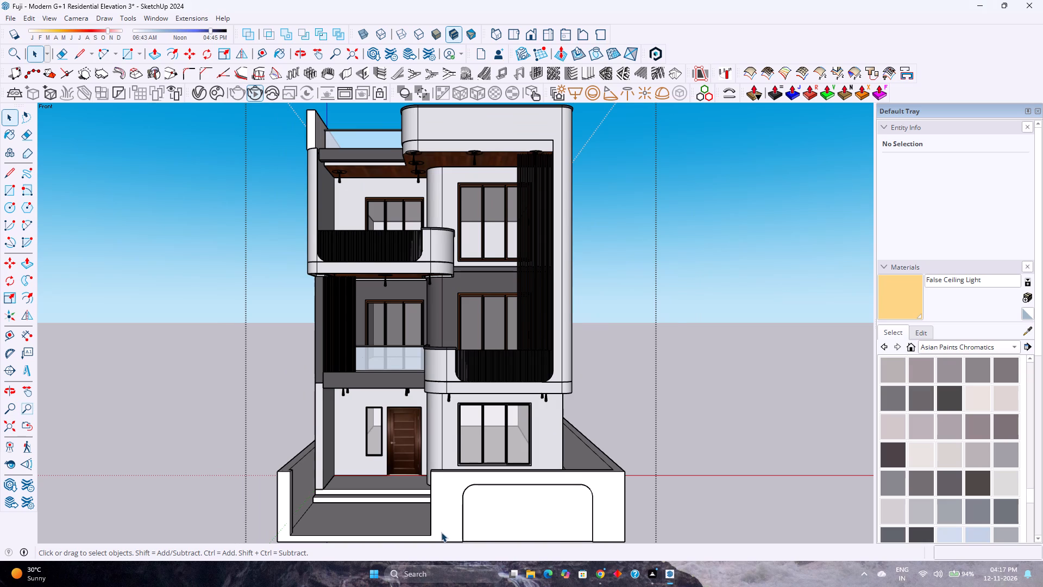
pyautogui.scroll(1, 442, 536)
pyautogui.scroll(-1, 442, 536)
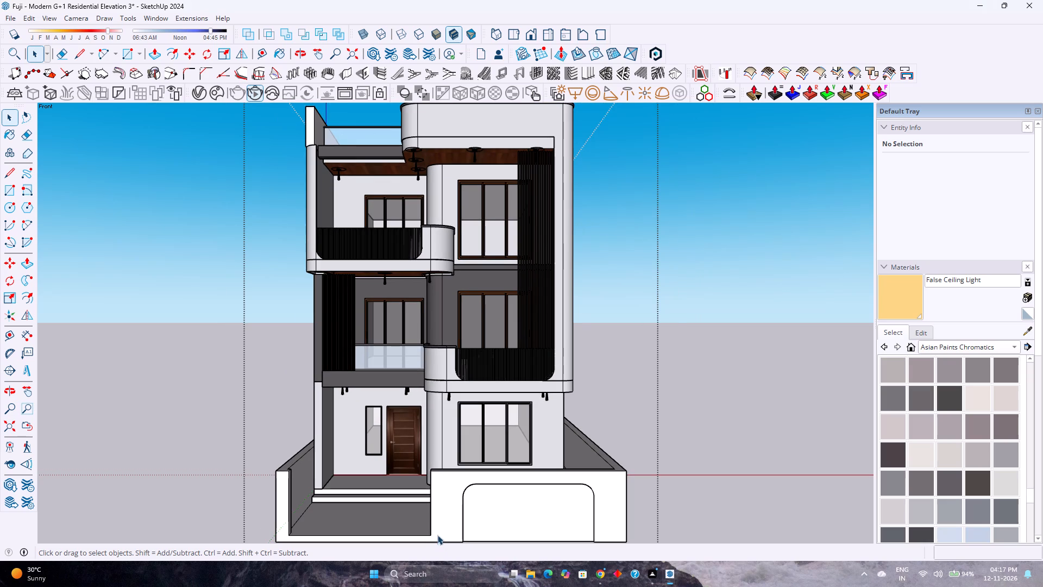
pyautogui.scroll(-1, 439, 526)
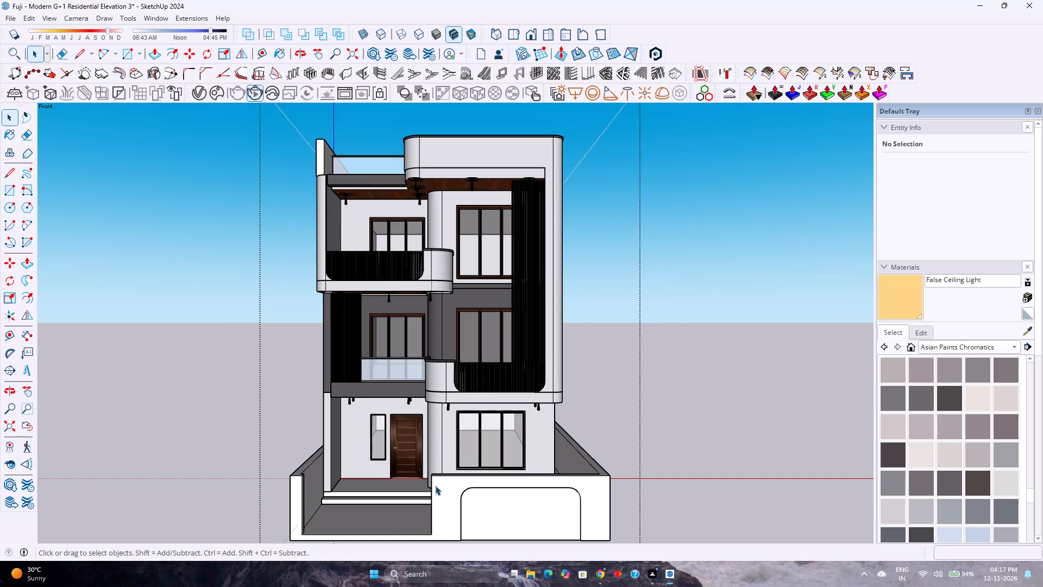
pyautogui.scroll(1, 438, 420)
pyautogui.scroll(-1, 438, 420)
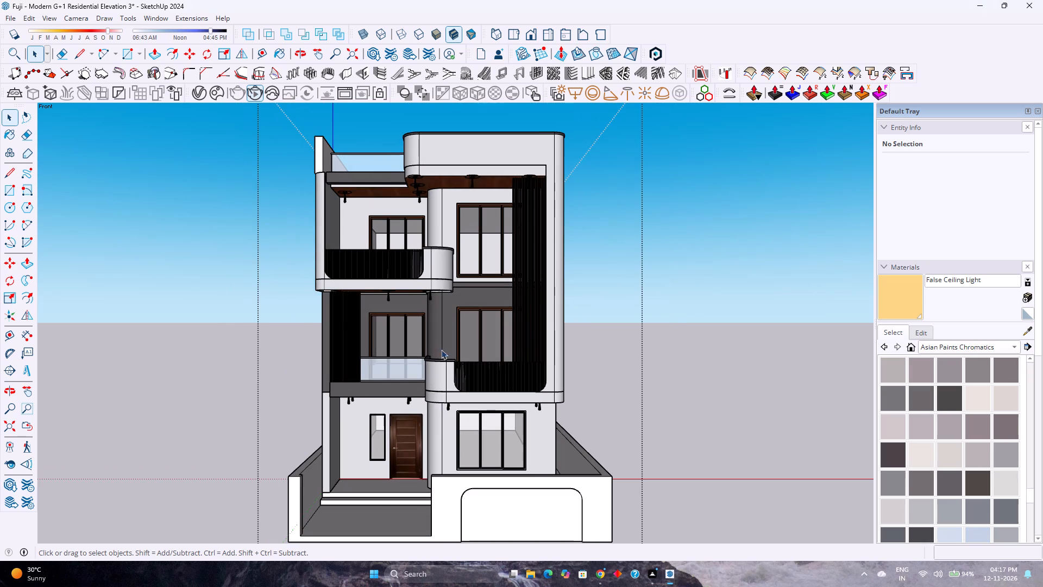
pyautogui.scroll(1, 448, 315)
pyautogui.scroll(-1, 448, 315)
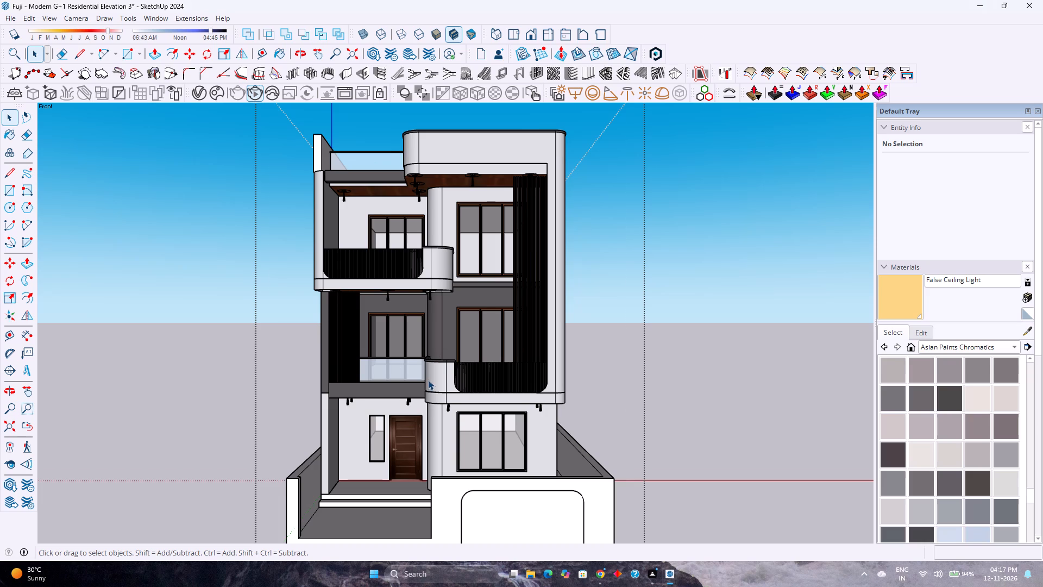
pyautogui.scroll(-2, 428, 380)
pyautogui.scroll(1, 442, 496)
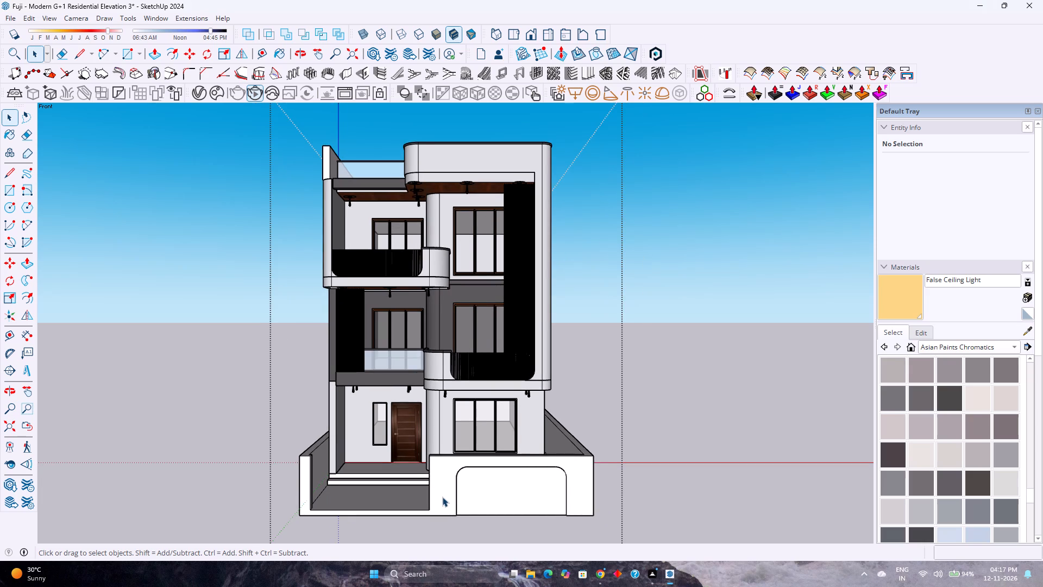
pyautogui.scroll(1, 438, 500)
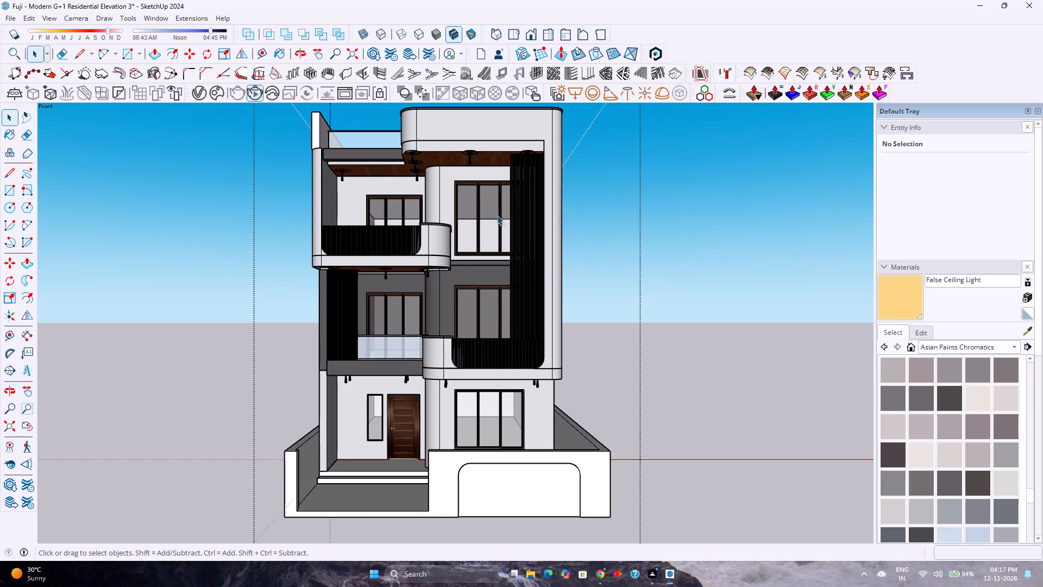
pyautogui.scroll(1, 521, 117)
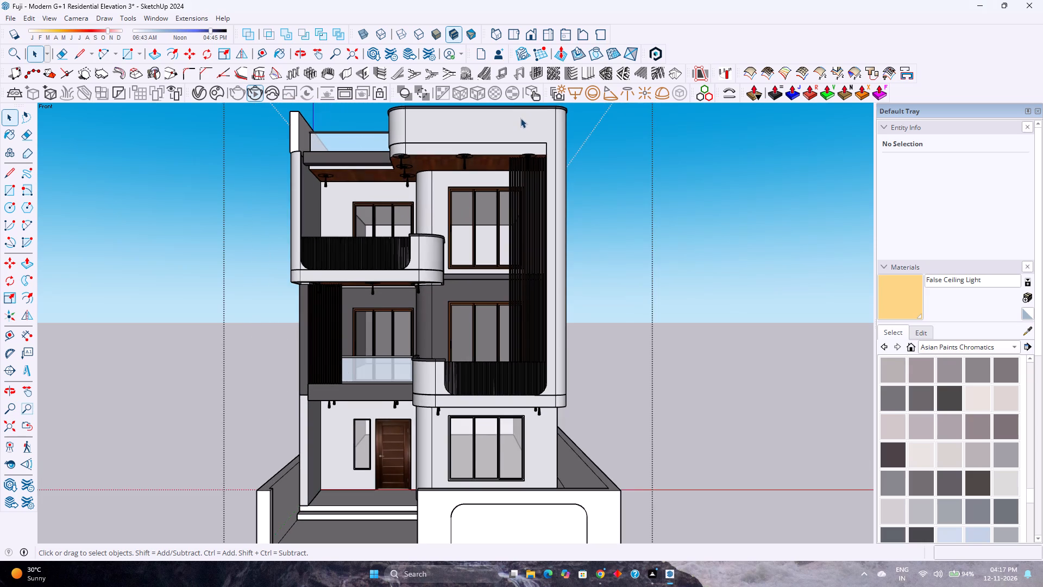
pyautogui.scroll(-1, 519, 120)
pyautogui.scroll(-3, 453, 207)
pyautogui.scroll(1, 445, 227)
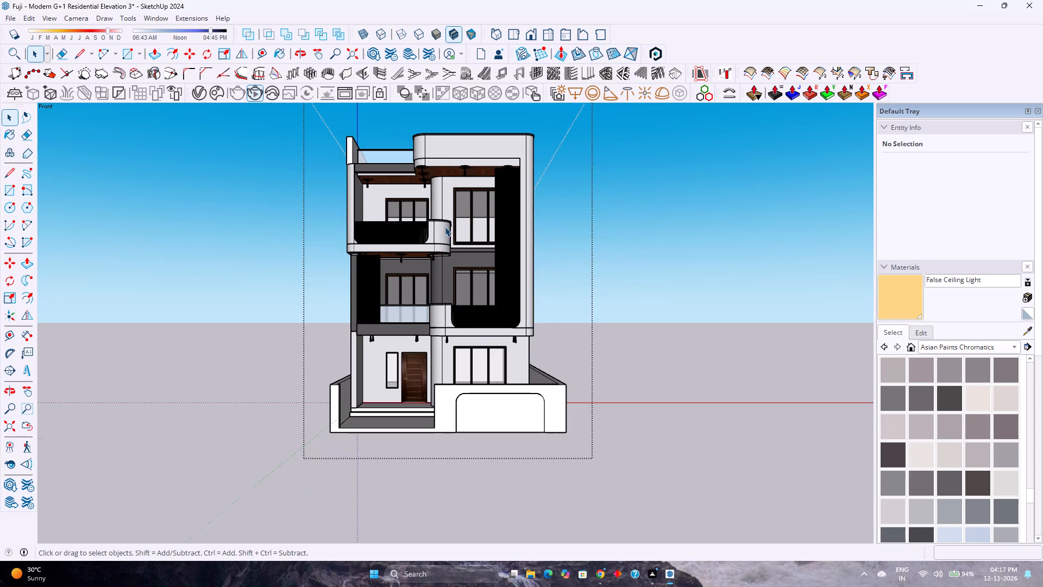
pyautogui.scroll(3, 445, 227)
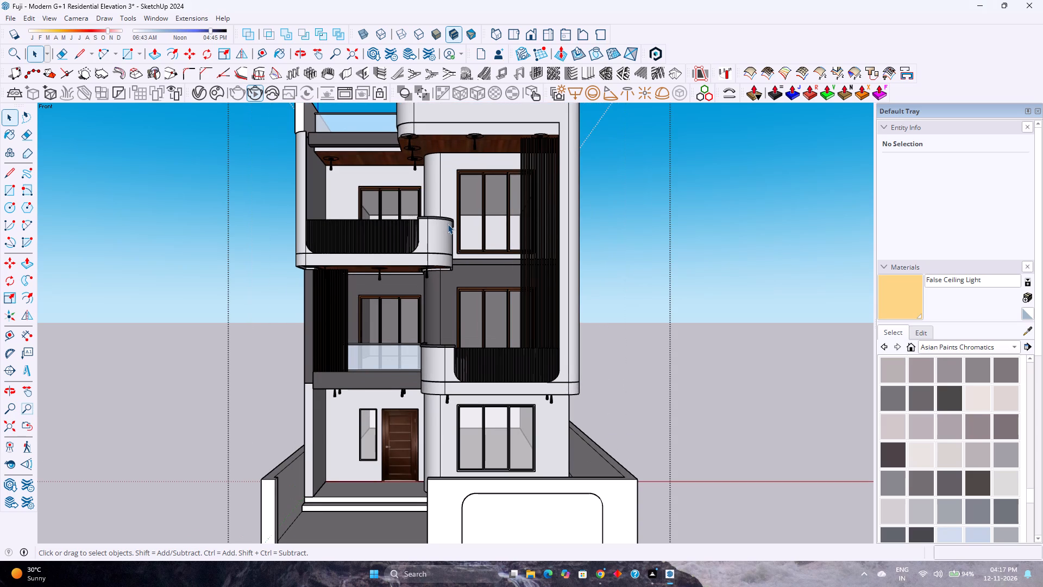
pyautogui.scroll(-1, 448, 224)
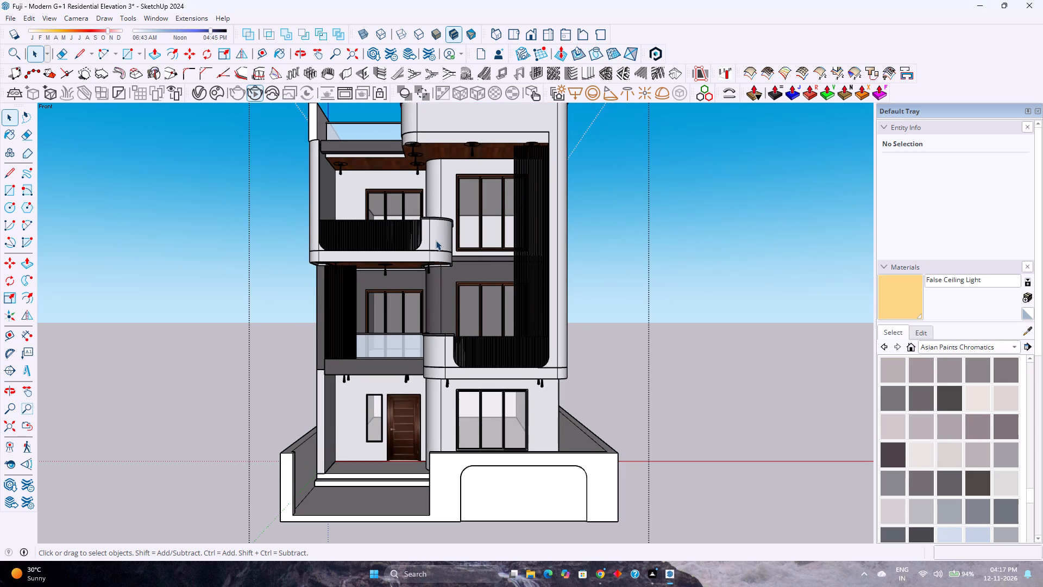
pyautogui.scroll(1, 435, 242)
pyautogui.scroll(-5, 435, 242)
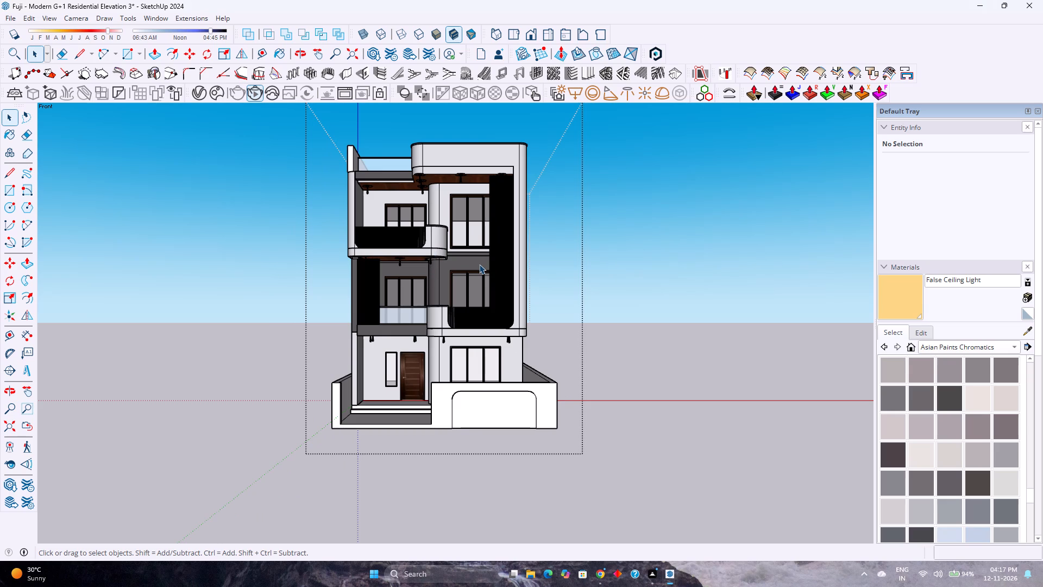
pyautogui.scroll(-3, 475, 289)
pyautogui.scroll(3, 468, 309)
pyautogui.scroll(-4, 470, 302)
pyautogui.scroll(7, 470, 302)
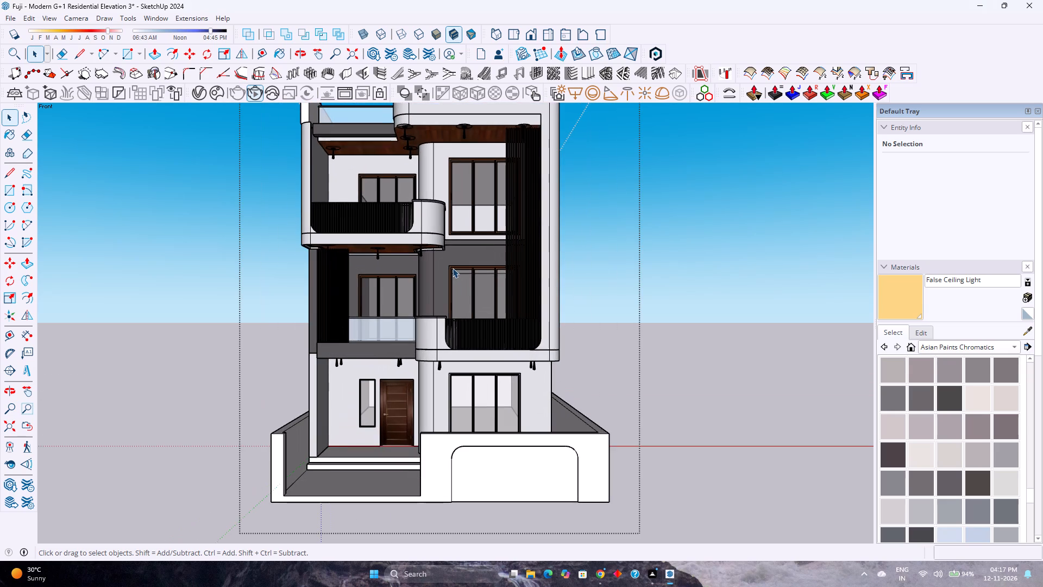
pyautogui.scroll(2, 453, 268)
pyautogui.scroll(-2, 453, 268)
pyautogui.scroll(2, 453, 267)
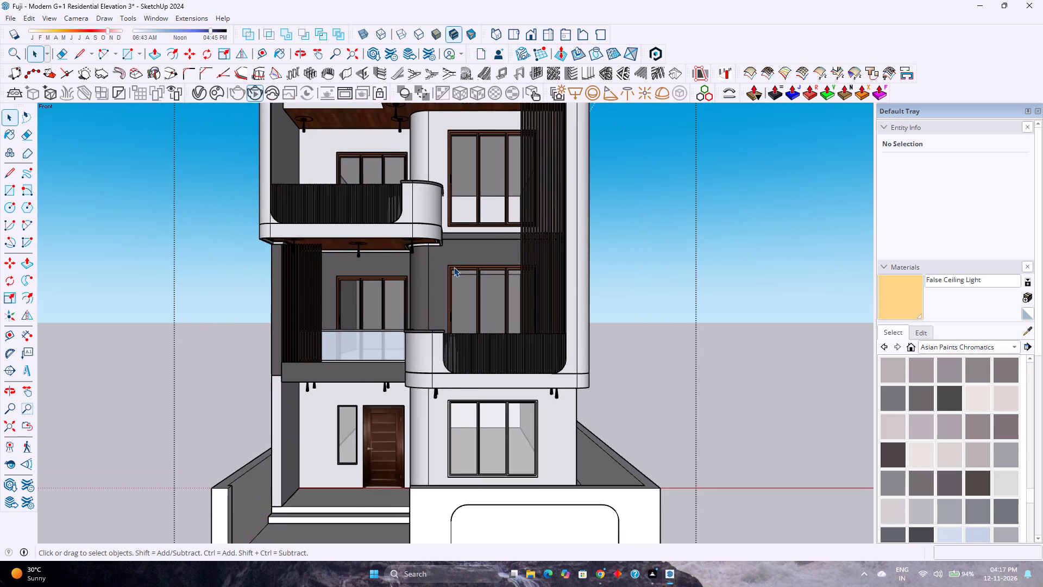
pyautogui.scroll(-2, 456, 267)
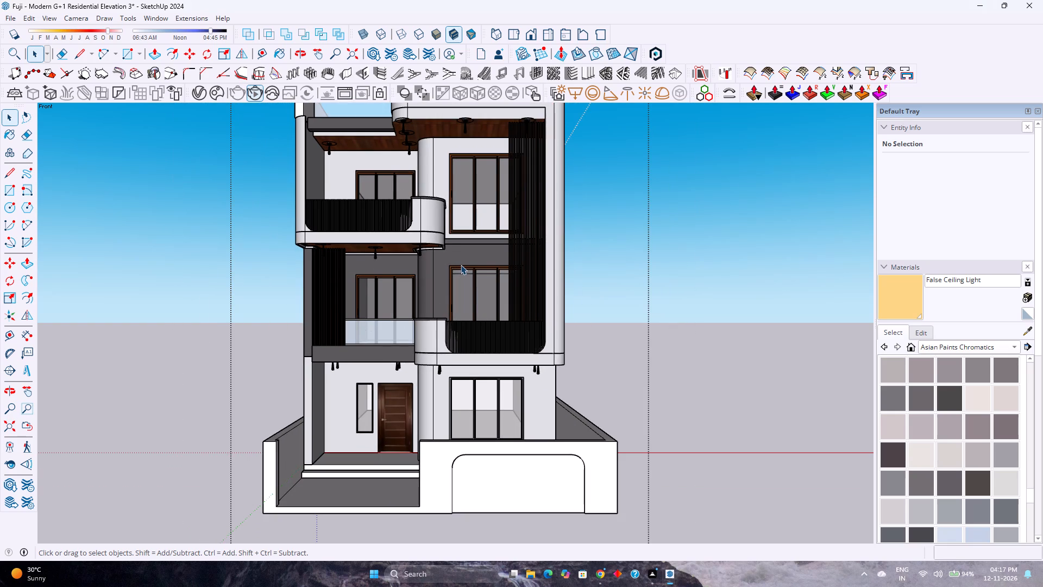
# Examine the middle-floor balconies up close from the front, including the wood-framed windows, vertical wooden louvres, fluted railing and glass railing.
pyautogui.scroll(2, 461, 265)
pyautogui.scroll(-3, 461, 265)
pyautogui.scroll(3, 461, 265)
pyautogui.scroll(-3, 461, 265)
pyautogui.scroll(3, 461, 265)
pyautogui.scroll(-4, 461, 265)
pyautogui.scroll(3, 461, 265)
pyautogui.scroll(-3, 461, 265)
pyautogui.scroll(3, 461, 265)
pyautogui.scroll(-2, 461, 265)
pyautogui.scroll(2, 461, 265)
pyautogui.scroll(-3, 461, 265)
pyautogui.scroll(3, 461, 265)
pyautogui.scroll(-3, 461, 265)
pyautogui.scroll(3, 461, 265)
pyautogui.scroll(-3, 461, 265)
pyautogui.scroll(3, 461, 265)
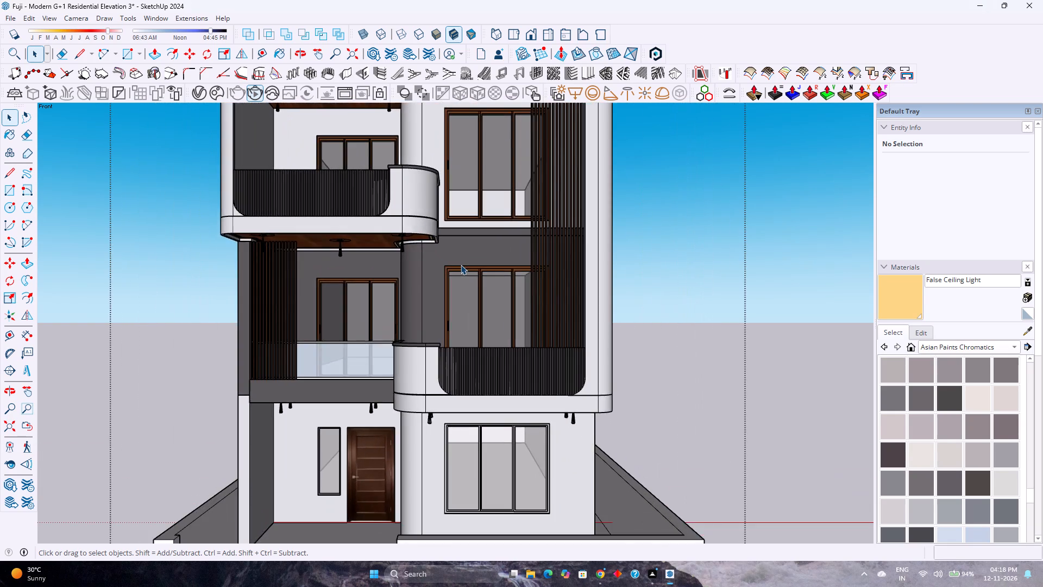
pyautogui.scroll(-2, 461, 265)
pyautogui.scroll(2, 461, 265)
pyautogui.scroll(-2, 461, 265)
pyautogui.scroll(2, 461, 265)
pyautogui.scroll(-3, 461, 265)
pyautogui.scroll(2, 461, 265)
pyautogui.scroll(-2, 461, 265)
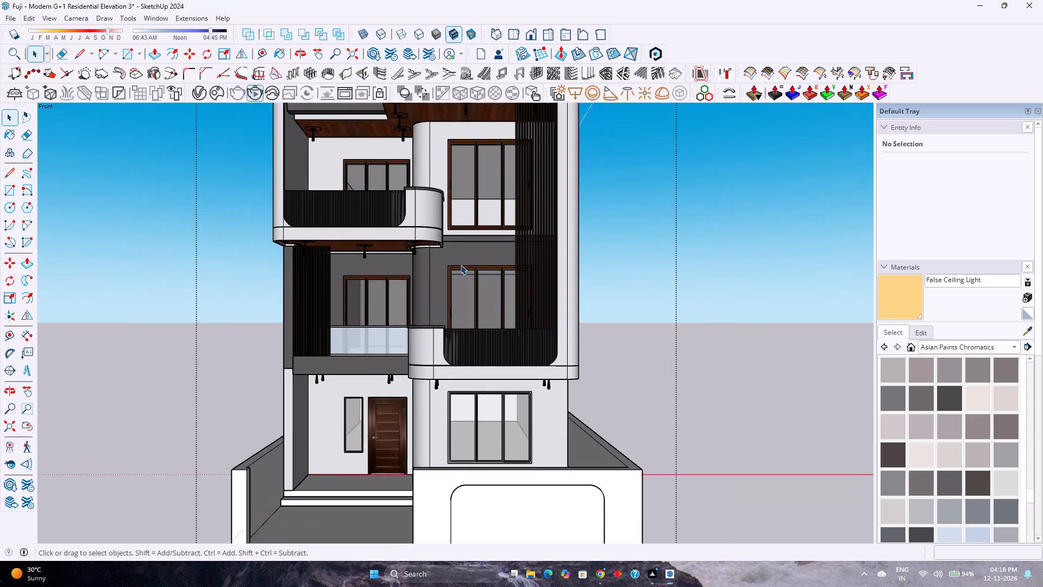
pyautogui.scroll(3, 461, 265)
pyautogui.scroll(-3, 461, 265)
pyautogui.scroll(2, 461, 265)
pyautogui.scroll(-2, 461, 265)
pyautogui.scroll(2, 461, 265)
pyautogui.scroll(-2, 461, 265)
pyautogui.scroll(2, 461, 265)
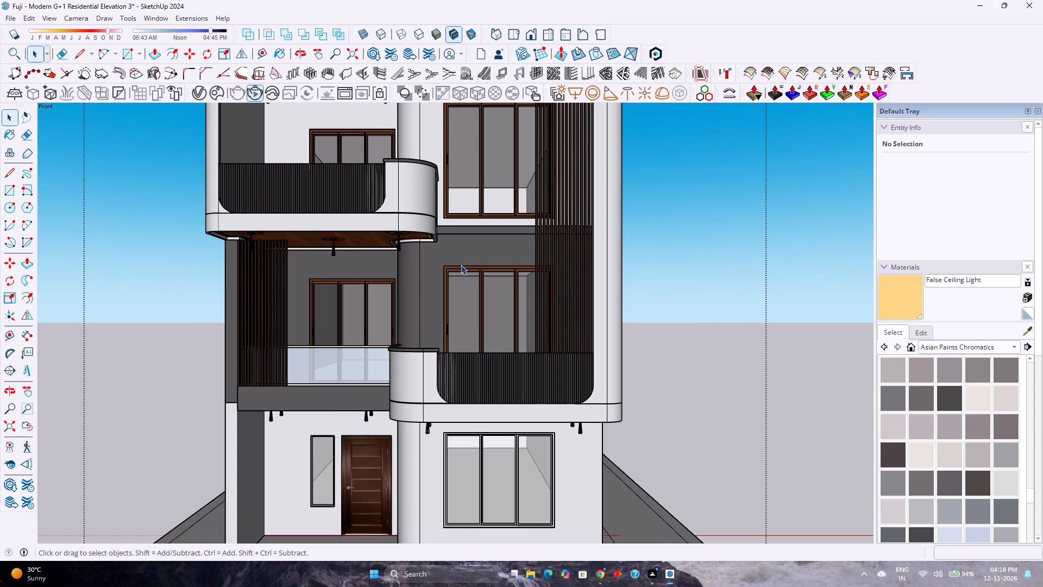
pyautogui.scroll(-2, 461, 265)
pyautogui.scroll(3, 461, 265)
pyautogui.scroll(-2, 461, 265)
pyautogui.scroll(1, 461, 265)
pyautogui.scroll(-2, 461, 265)
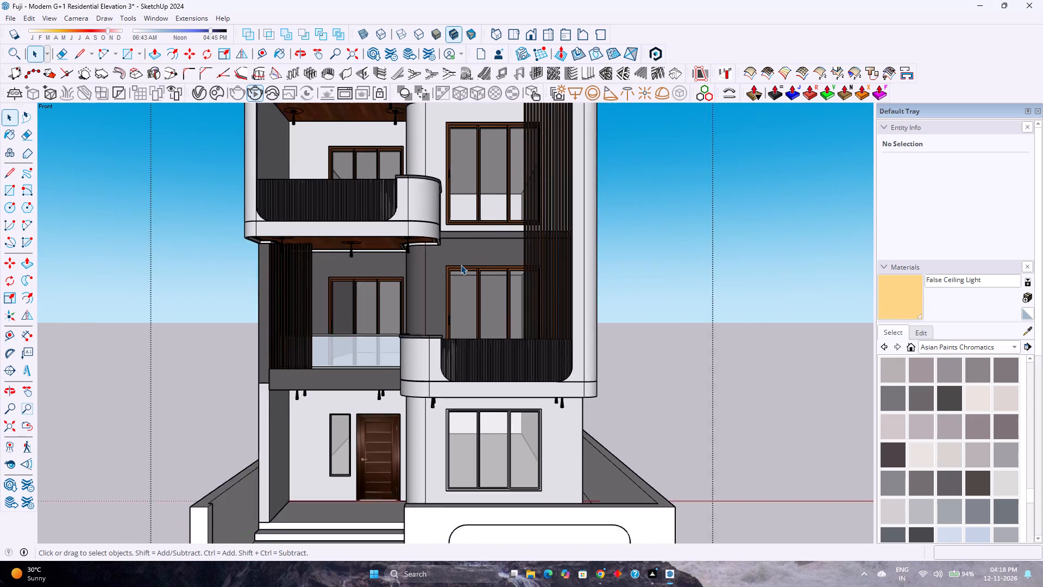
pyautogui.scroll(1, 461, 265)
pyautogui.scroll(-3, 461, 265)
pyautogui.scroll(6, 461, 265)
pyautogui.scroll(-3, 461, 265)
pyautogui.scroll(3, 461, 265)
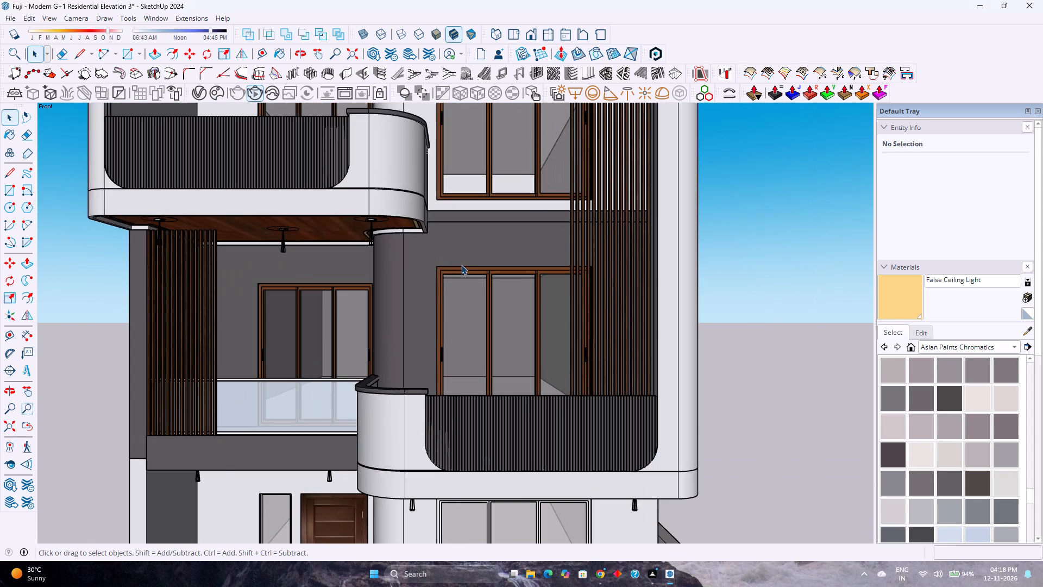
pyautogui.scroll(-3, 461, 265)
pyautogui.scroll(3, 461, 265)
pyautogui.scroll(-2, 461, 265)
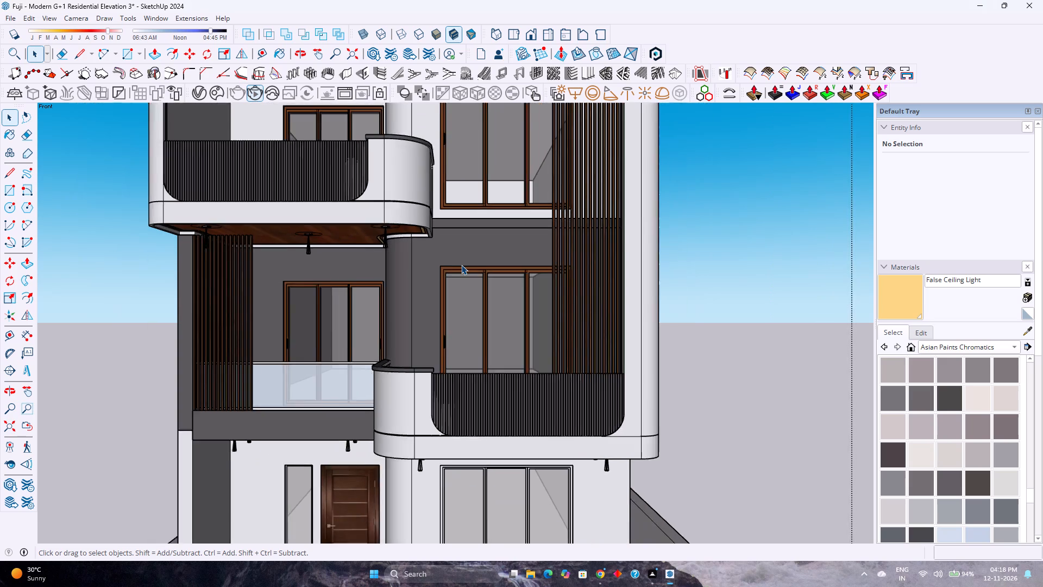
pyautogui.scroll(3, 461, 265)
pyautogui.scroll(-3, 461, 265)
pyautogui.scroll(3, 461, 265)
pyautogui.scroll(-1, 461, 265)
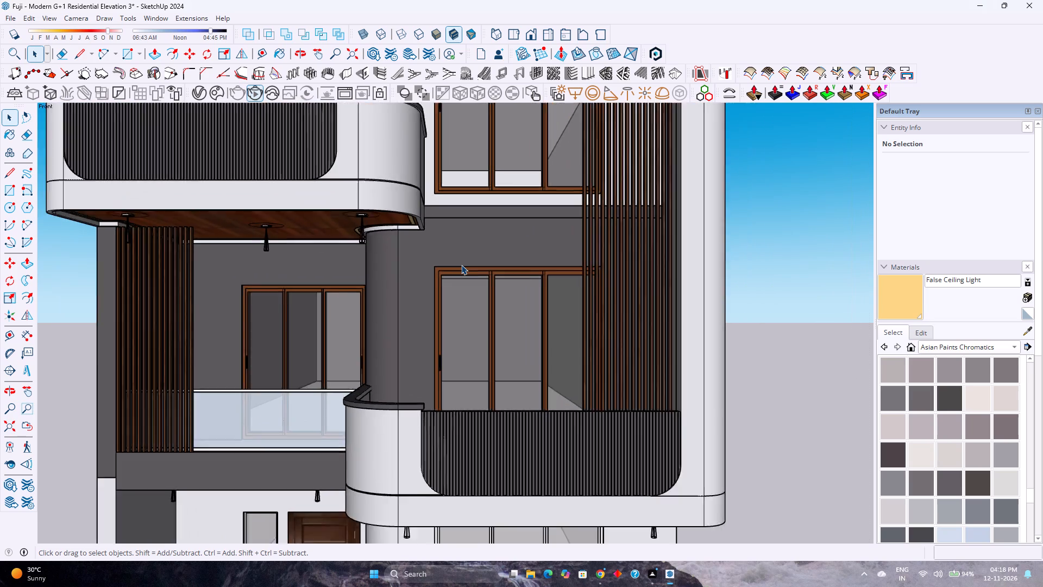
pyautogui.scroll(-2, 461, 265)
pyautogui.scroll(2, 461, 265)
pyautogui.scroll(-2, 461, 265)
pyautogui.scroll(2, 461, 265)
pyautogui.scroll(-2, 461, 265)
pyautogui.scroll(2, 461, 265)
pyautogui.scroll(-2, 461, 265)
pyautogui.scroll(2, 461, 265)
pyautogui.scroll(-2, 461, 265)
pyautogui.scroll(2, 461, 265)
pyautogui.scroll(-2, 461, 265)
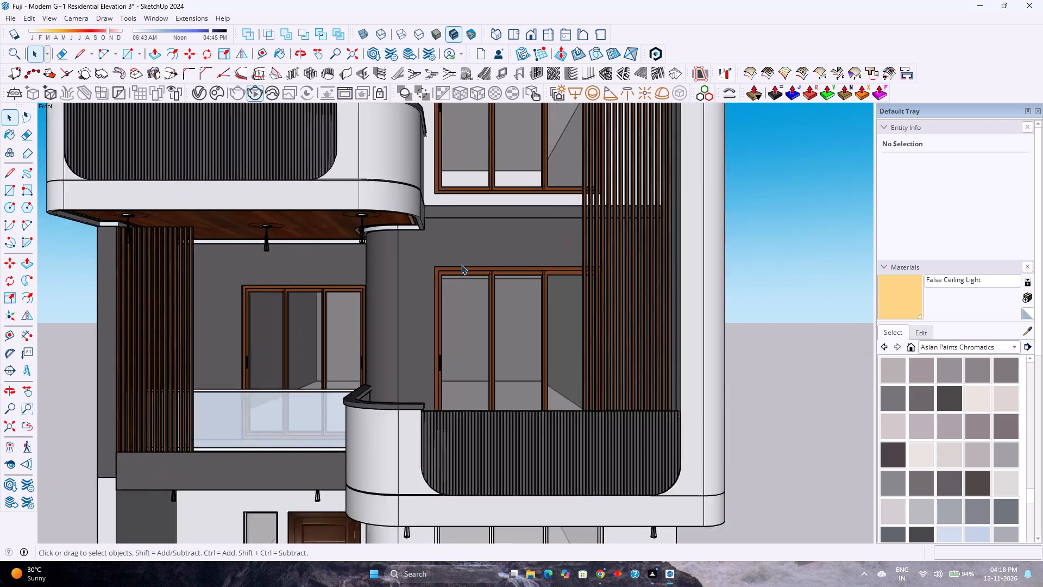
pyautogui.scroll(2, 461, 265)
pyautogui.scroll(-2, 461, 265)
pyautogui.scroll(2, 461, 265)
pyautogui.scroll(-3, 461, 265)
pyautogui.scroll(3, 461, 265)
pyautogui.scroll(-3, 461, 265)
pyautogui.scroll(4, 461, 265)
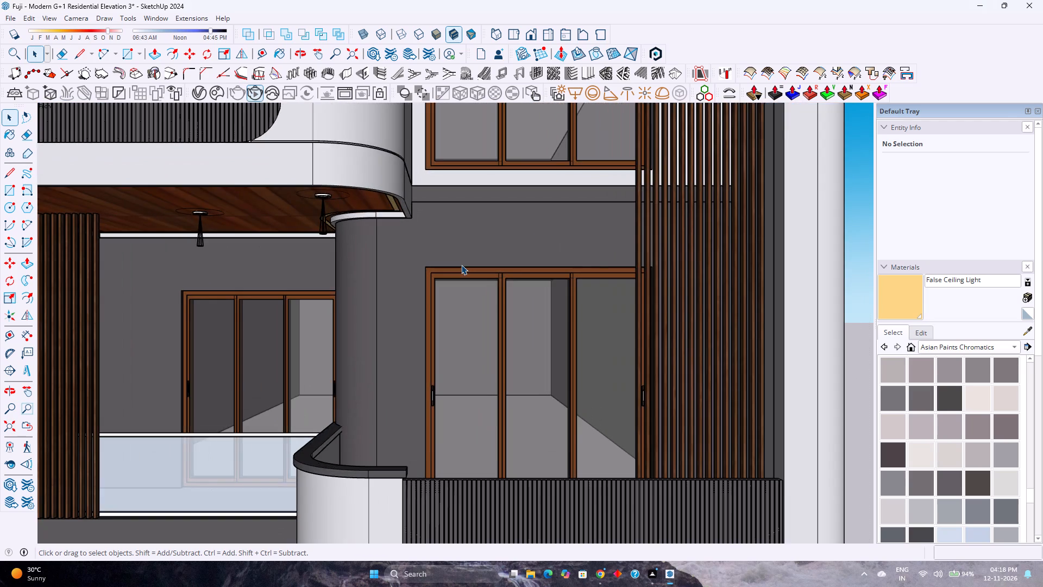
pyautogui.scroll(-3, 461, 265)
pyautogui.scroll(4, 461, 265)
pyautogui.scroll(-3, 461, 265)
pyautogui.scroll(3, 461, 265)
pyautogui.scroll(-2, 461, 265)
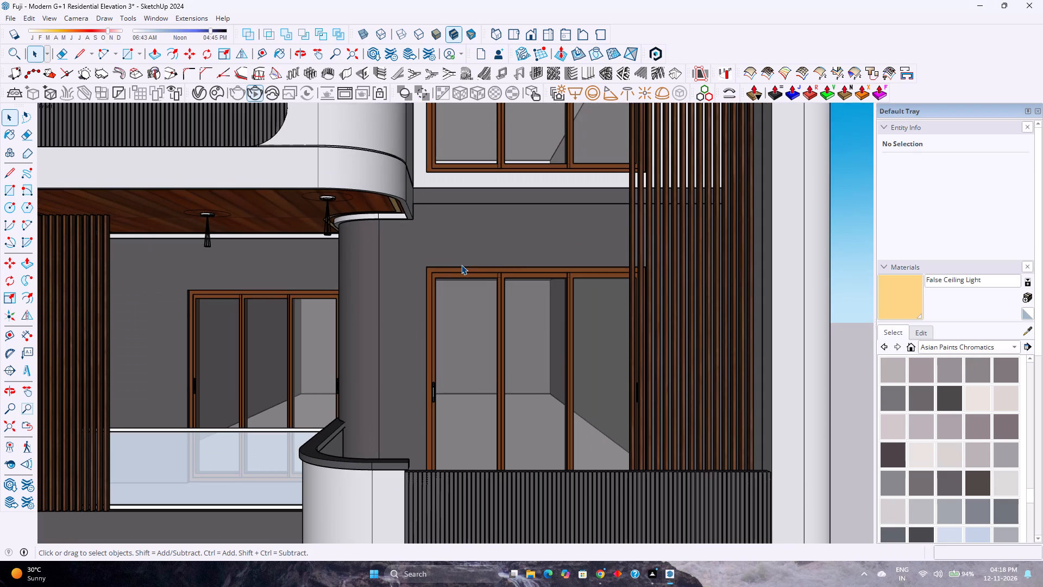
pyautogui.scroll(2, 461, 265)
pyautogui.scroll(-2, 461, 265)
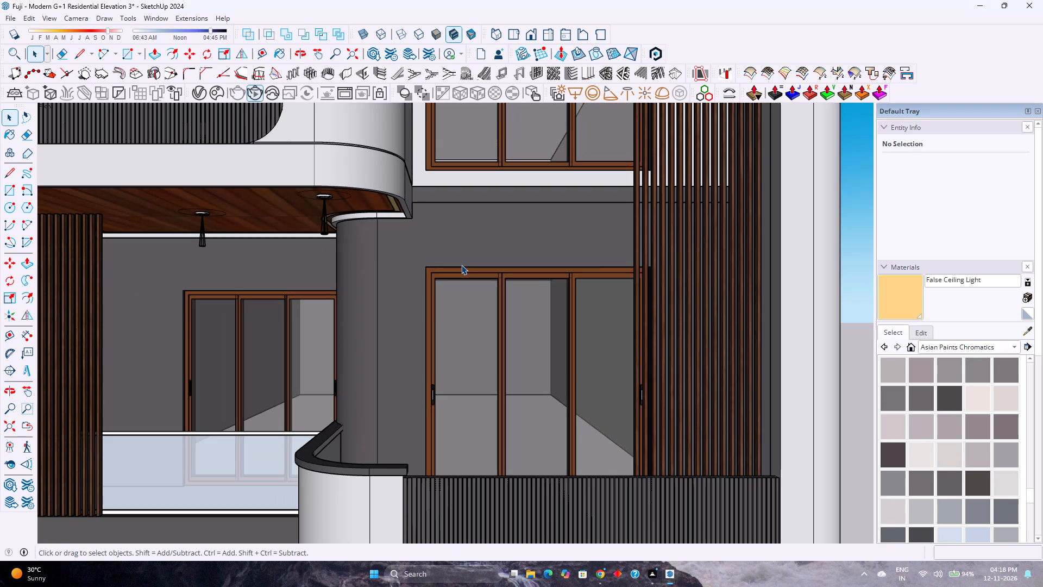
pyautogui.scroll(2, 461, 265)
pyautogui.scroll(-3, 461, 265)
pyautogui.scroll(3, 461, 265)
pyautogui.scroll(-4, 461, 265)
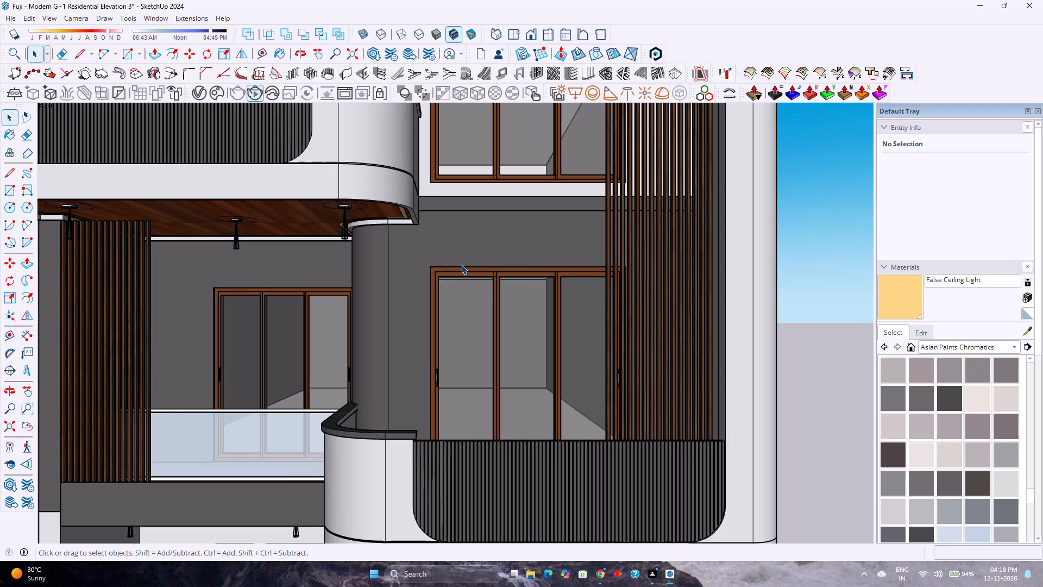
# Frame the complete building from the front again, from the roof parapet to the compound wall.
pyautogui.scroll(-13, 461, 265)
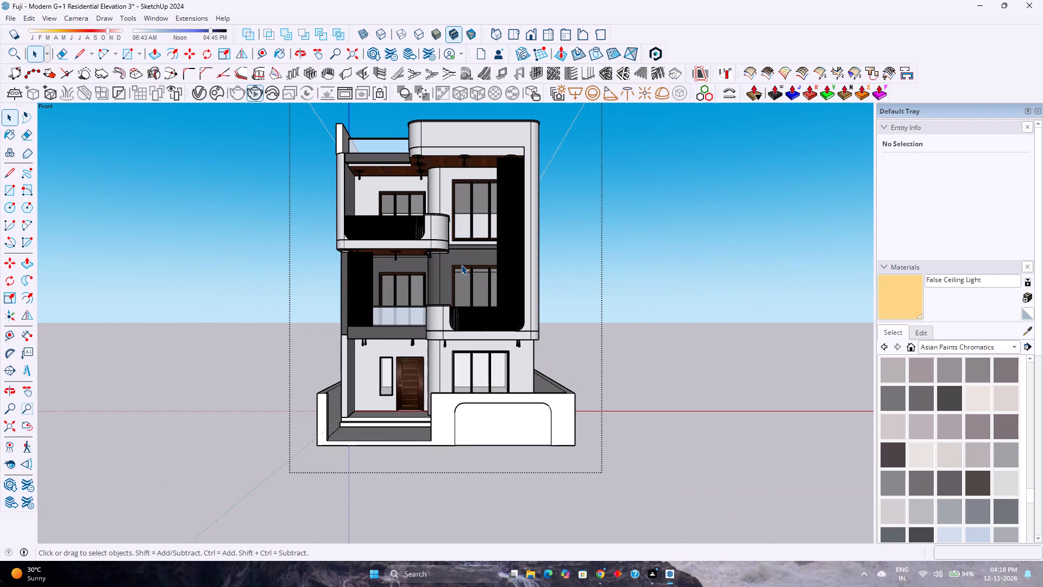
pyautogui.scroll(3, 508, 145)
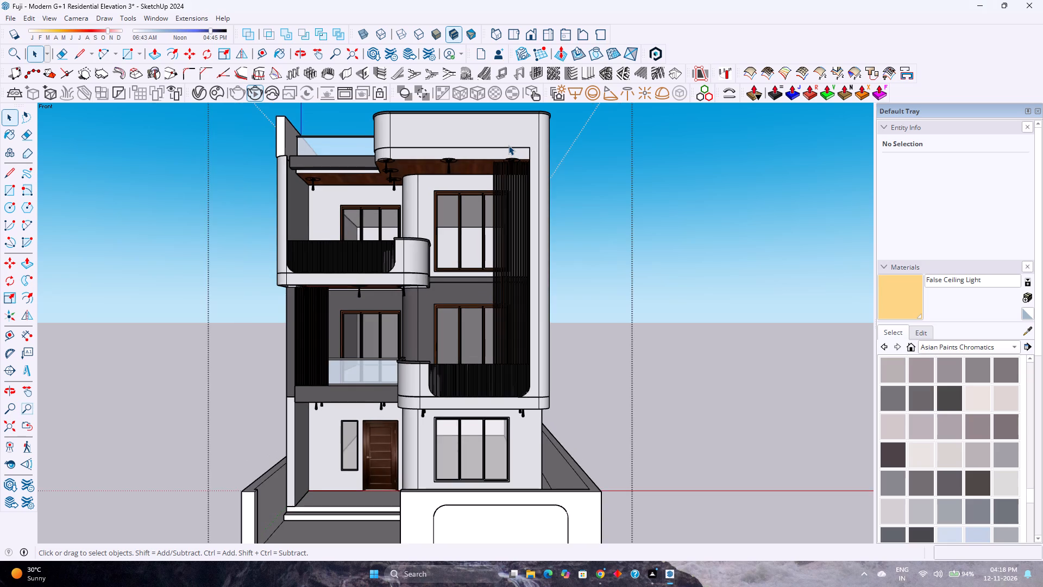
pyautogui.scroll(-1, 508, 145)
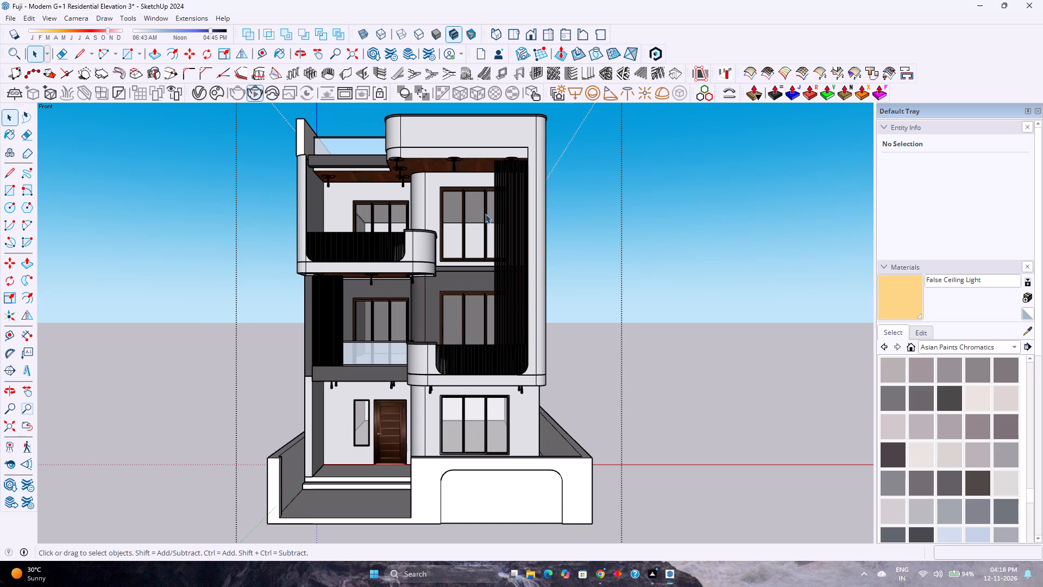
pyautogui.scroll(2, 485, 214)
pyautogui.scroll(-2, 485, 214)
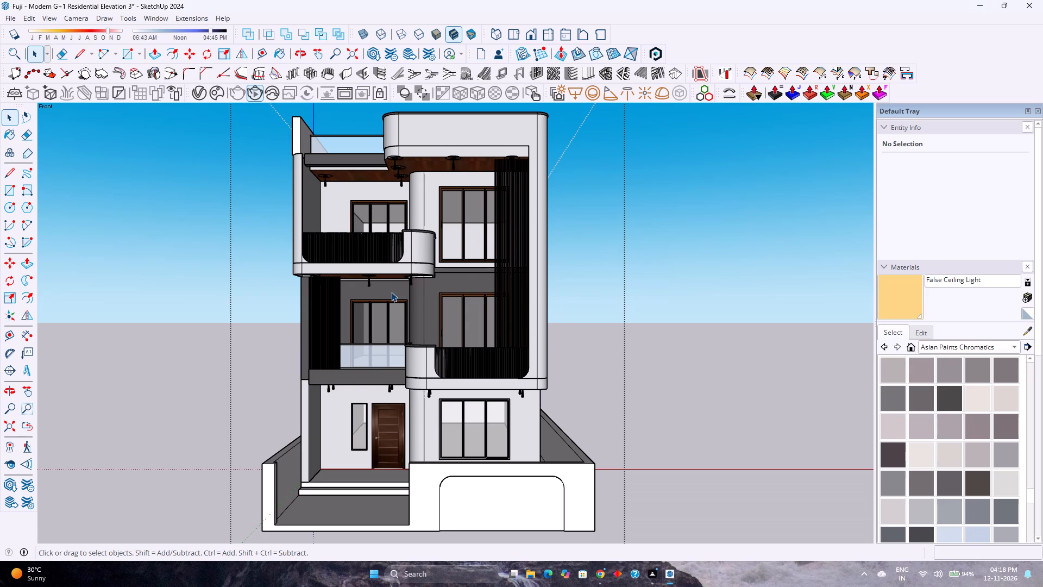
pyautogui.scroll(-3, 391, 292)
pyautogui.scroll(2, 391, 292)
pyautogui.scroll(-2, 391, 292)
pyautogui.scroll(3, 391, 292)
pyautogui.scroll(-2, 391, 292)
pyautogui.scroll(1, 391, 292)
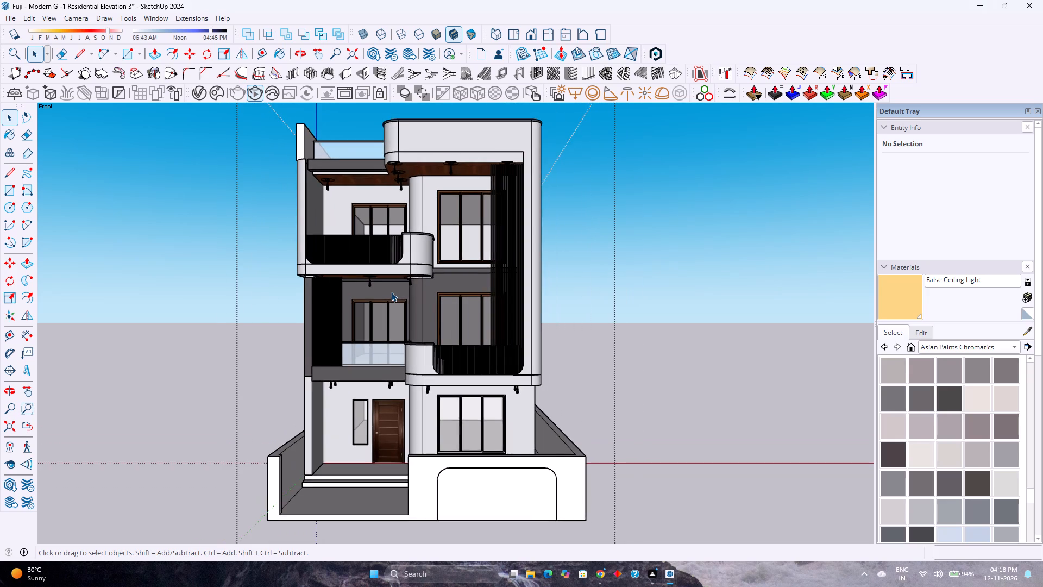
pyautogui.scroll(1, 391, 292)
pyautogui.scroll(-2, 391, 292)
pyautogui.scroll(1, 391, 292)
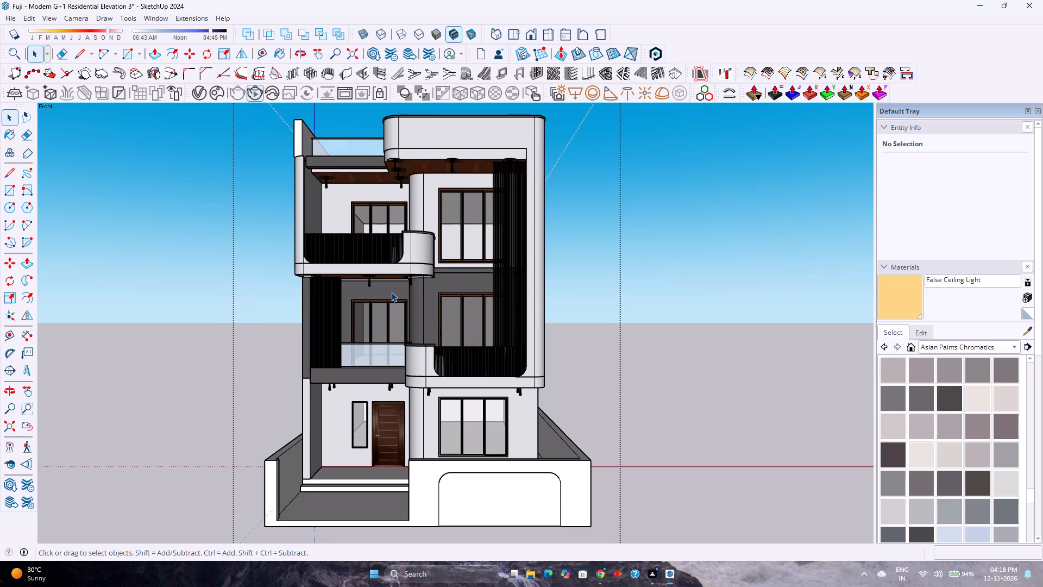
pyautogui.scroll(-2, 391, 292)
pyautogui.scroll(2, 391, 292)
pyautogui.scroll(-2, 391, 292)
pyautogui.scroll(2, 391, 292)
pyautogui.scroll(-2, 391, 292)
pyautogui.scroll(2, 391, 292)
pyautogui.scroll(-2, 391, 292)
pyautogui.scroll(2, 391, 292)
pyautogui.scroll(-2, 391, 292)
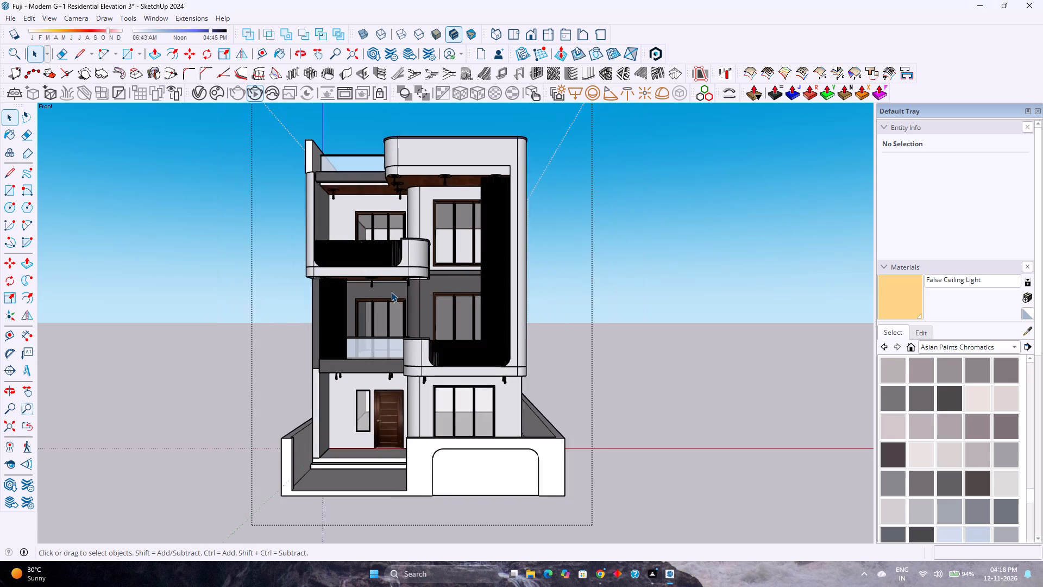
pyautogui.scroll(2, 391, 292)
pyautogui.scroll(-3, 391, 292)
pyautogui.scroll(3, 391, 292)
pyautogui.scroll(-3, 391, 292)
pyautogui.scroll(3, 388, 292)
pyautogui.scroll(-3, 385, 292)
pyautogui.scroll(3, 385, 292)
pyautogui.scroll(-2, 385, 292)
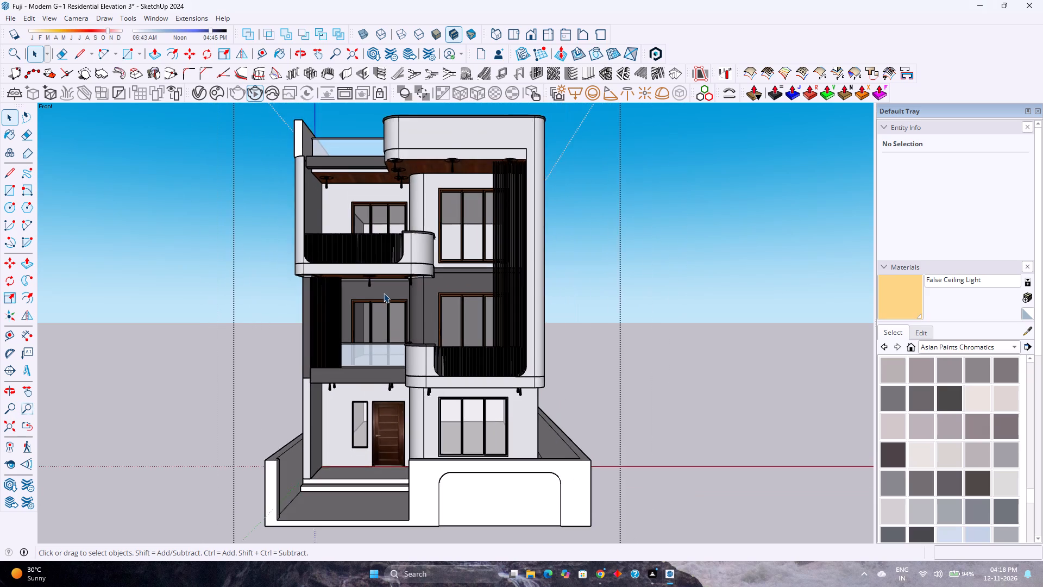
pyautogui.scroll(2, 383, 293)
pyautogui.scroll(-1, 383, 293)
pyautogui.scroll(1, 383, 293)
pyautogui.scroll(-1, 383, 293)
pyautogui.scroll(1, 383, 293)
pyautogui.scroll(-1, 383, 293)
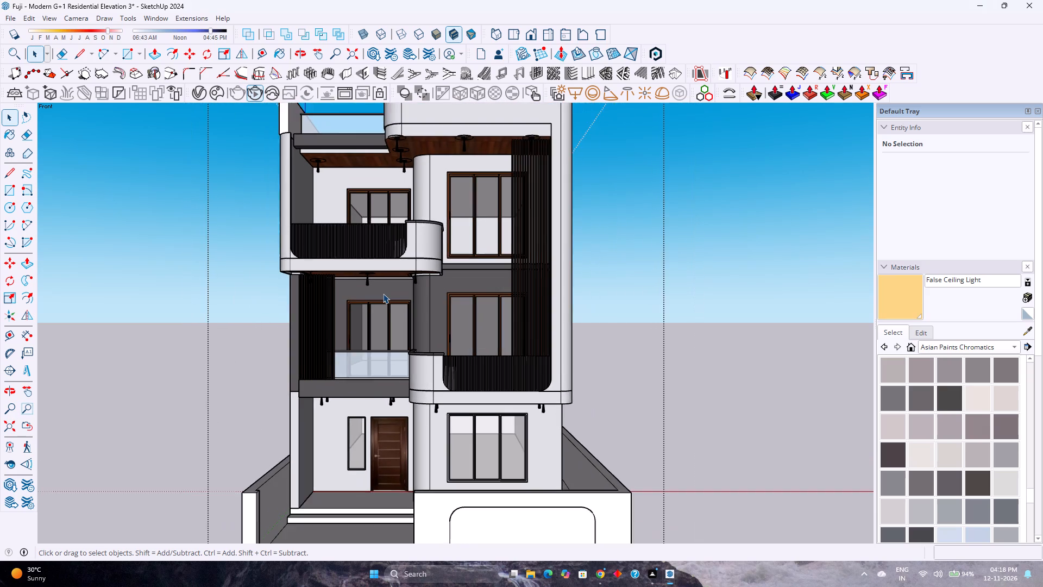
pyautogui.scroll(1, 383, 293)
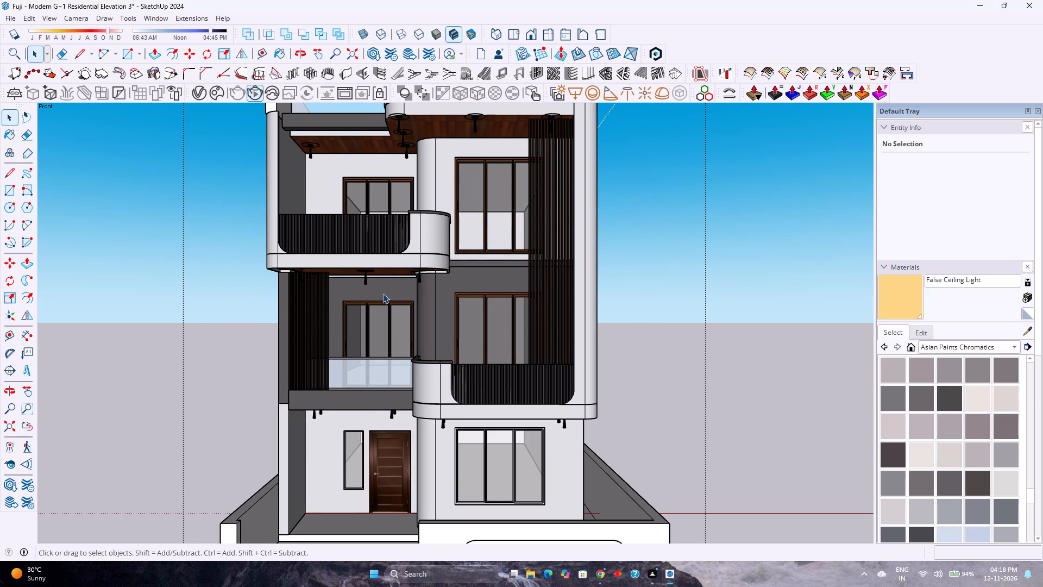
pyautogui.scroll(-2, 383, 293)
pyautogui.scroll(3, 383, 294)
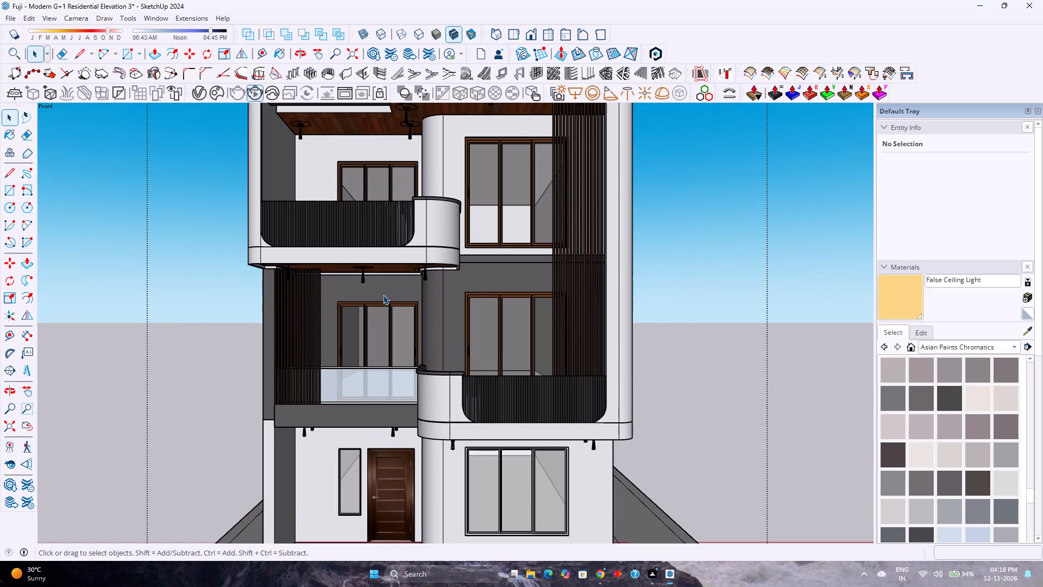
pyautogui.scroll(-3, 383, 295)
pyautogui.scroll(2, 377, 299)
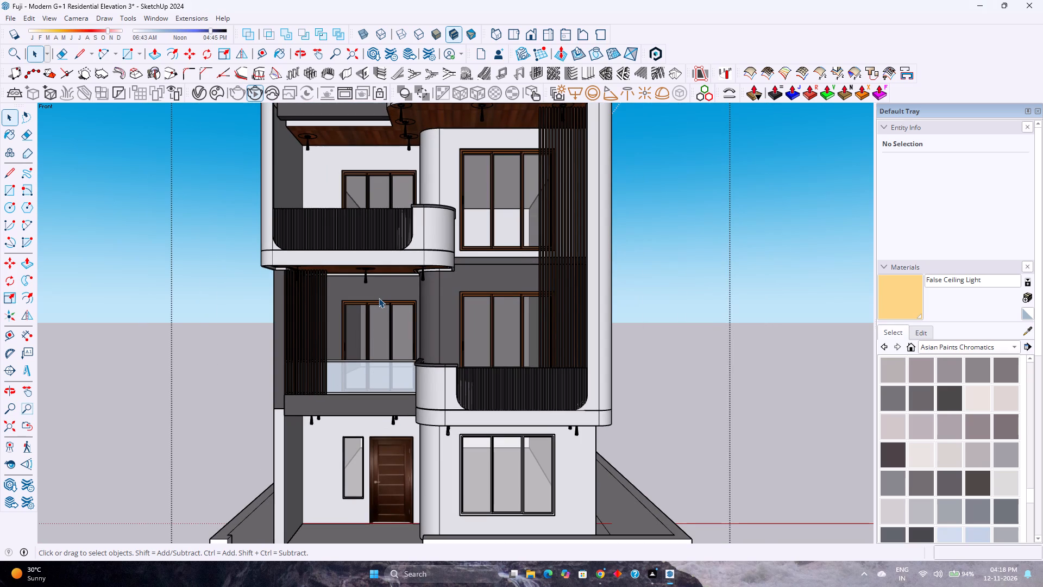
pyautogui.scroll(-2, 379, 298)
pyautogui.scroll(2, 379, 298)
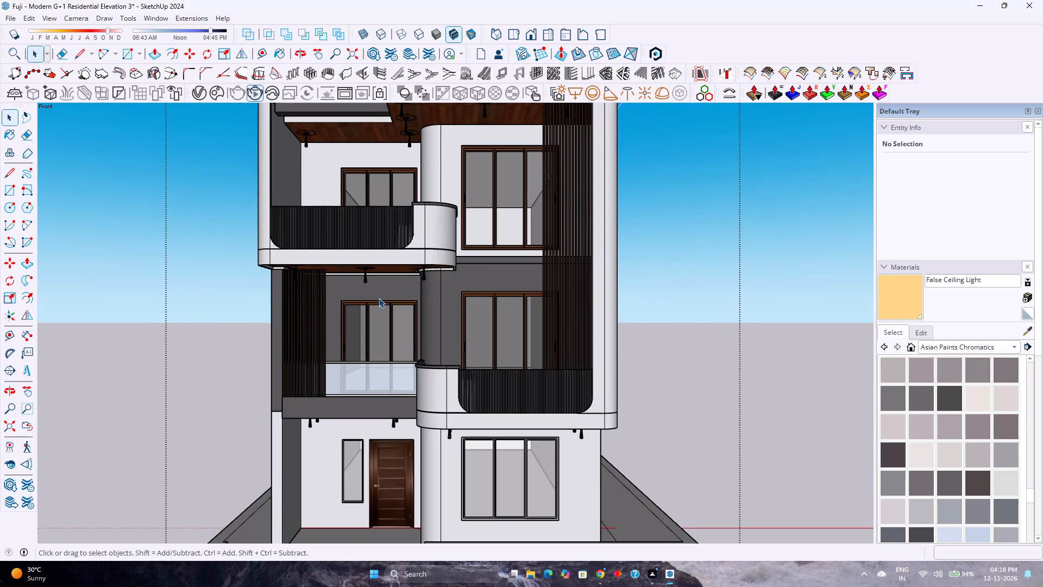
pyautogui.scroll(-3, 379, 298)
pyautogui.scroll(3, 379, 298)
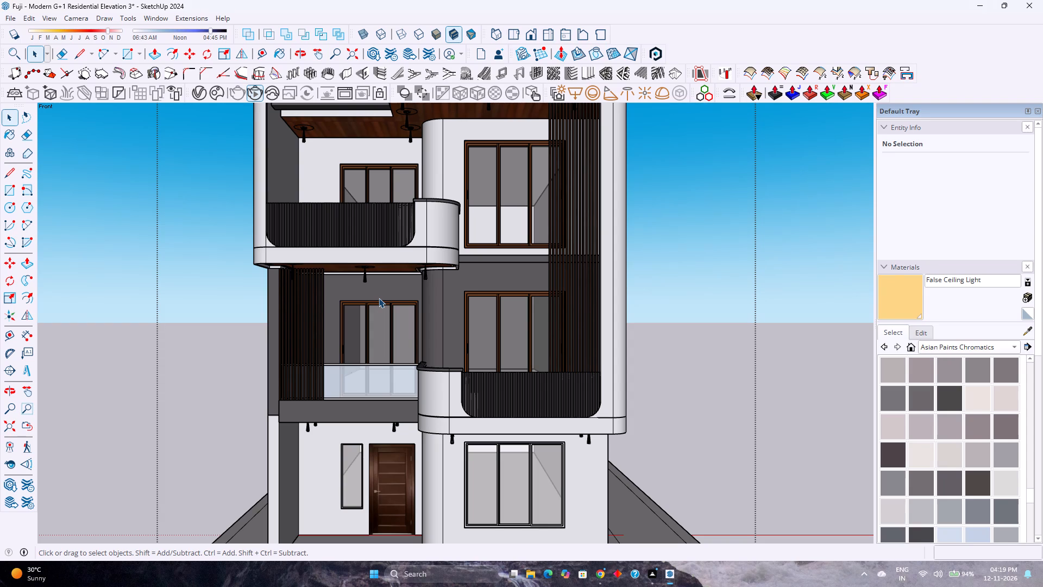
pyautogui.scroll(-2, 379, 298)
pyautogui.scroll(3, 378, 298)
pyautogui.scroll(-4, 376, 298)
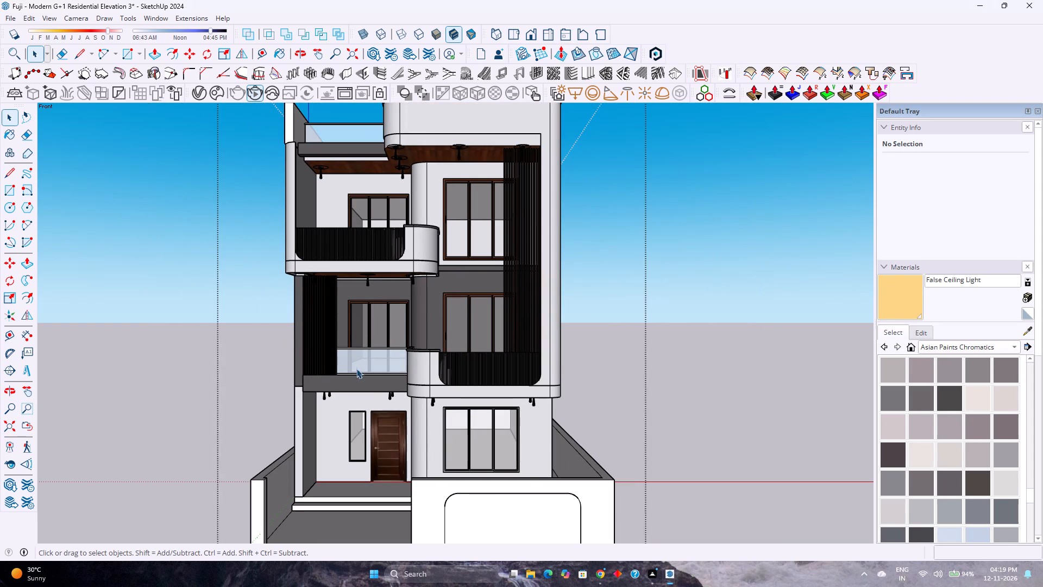
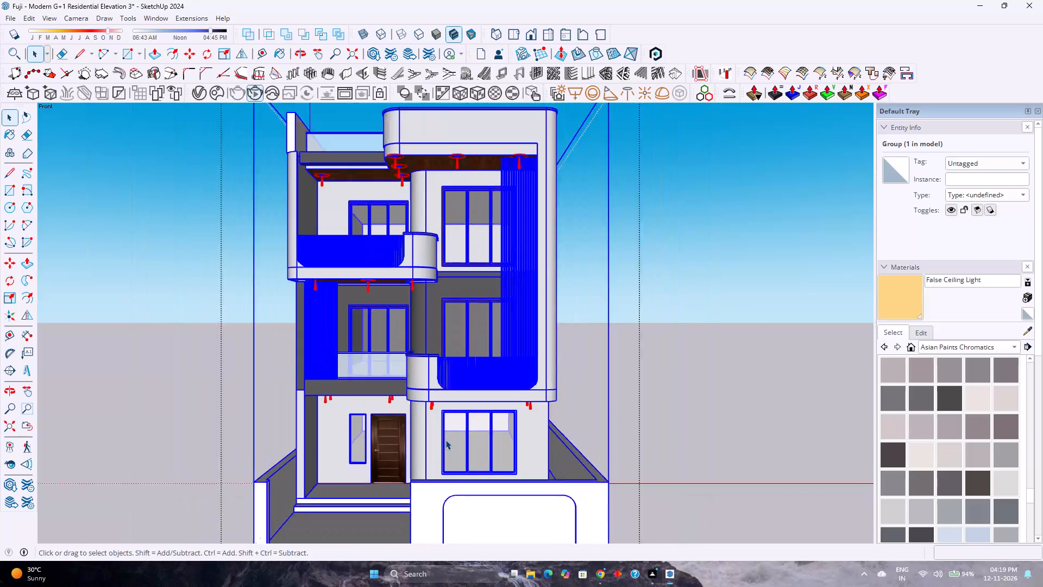
# Examine the lower facade from the front, covering the entrance door, ground-floor window, downlights and the balconies above.
pyautogui.scroll(3, 445, 440)
pyautogui.scroll(-3, 431, 430)
pyautogui.scroll(4, 431, 430)
pyautogui.scroll(-4, 431, 434)
pyautogui.scroll(3, 431, 438)
pyautogui.scroll(-1, 431, 438)
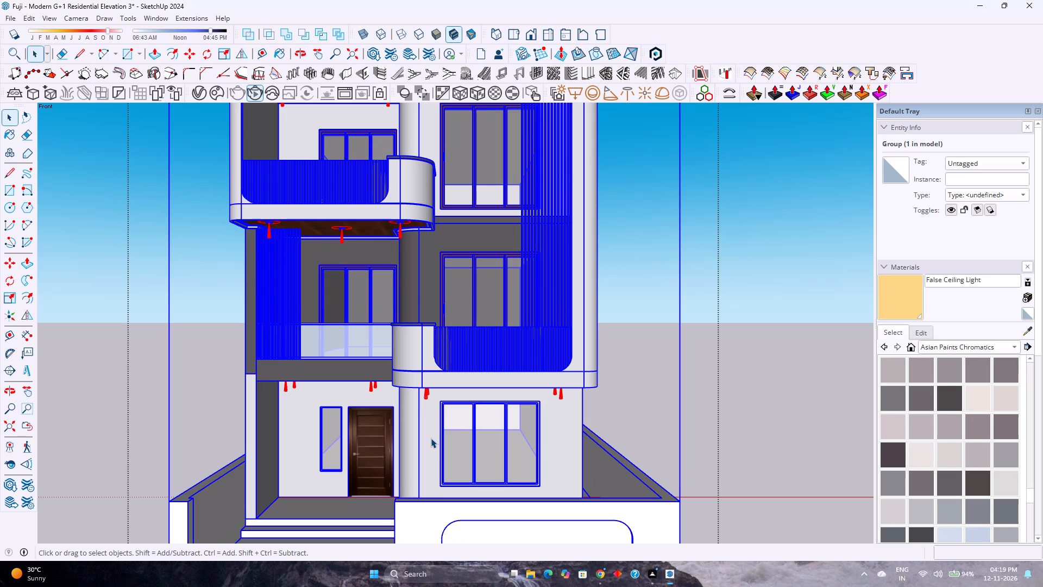
pyautogui.scroll(-4, 438, 414)
pyautogui.scroll(4, 438, 414)
pyautogui.scroll(-5, 438, 414)
pyautogui.scroll(4, 438, 414)
pyautogui.scroll(-4, 438, 414)
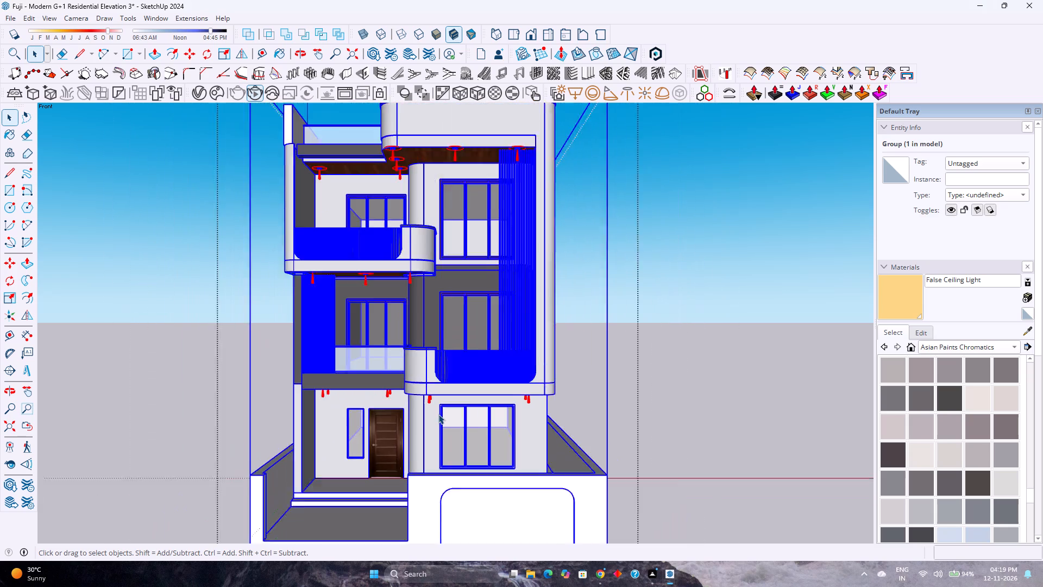
pyautogui.scroll(4, 439, 418)
pyautogui.scroll(-4, 437, 426)
pyautogui.scroll(5, 437, 426)
pyautogui.scroll(-2, 432, 445)
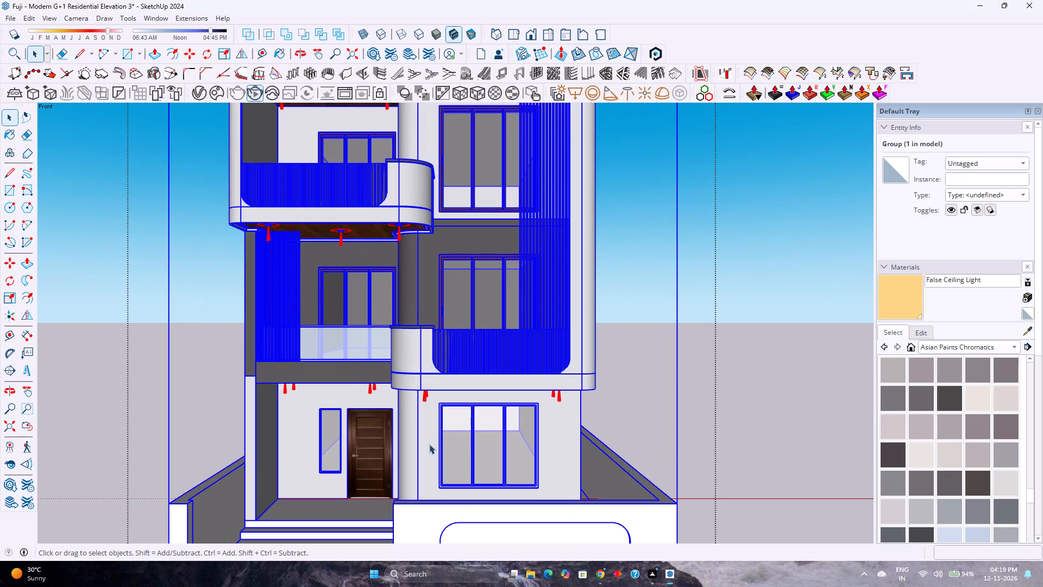
pyautogui.scroll(5, 429, 442)
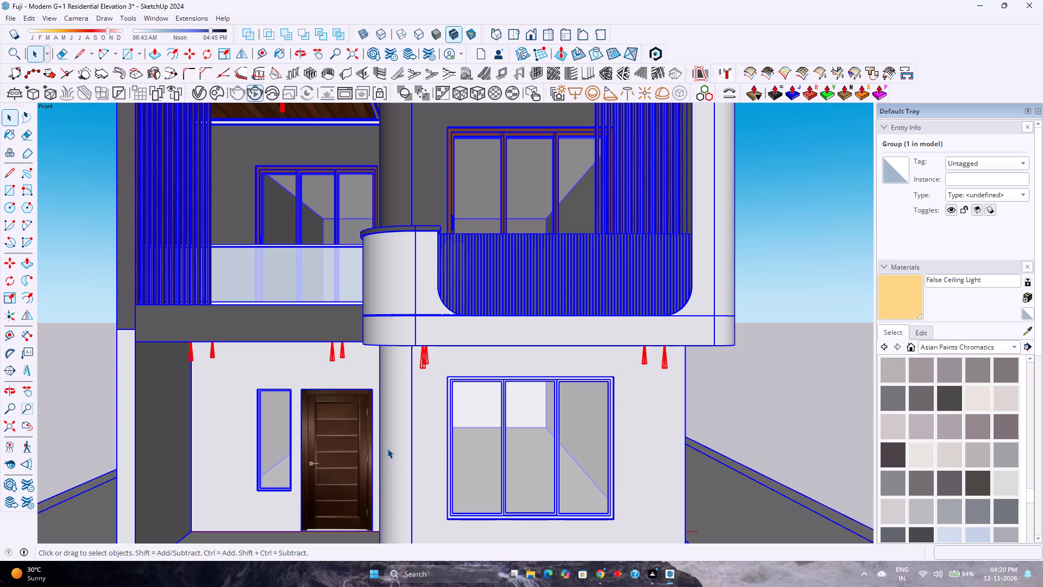
pyautogui.scroll(-3, 337, 385)
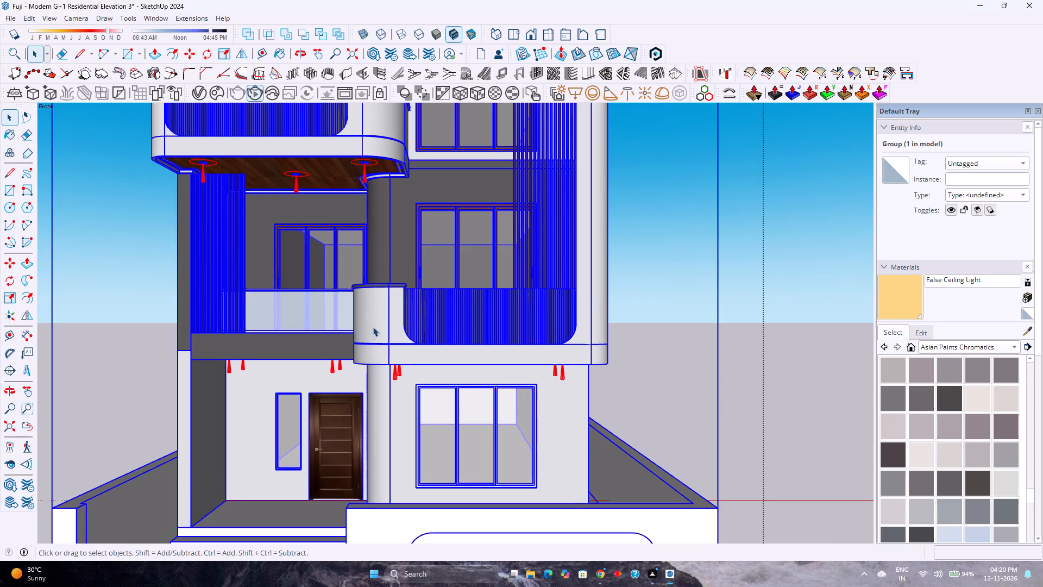
pyautogui.scroll(-2, 375, 326)
pyautogui.scroll(4, 381, 328)
pyautogui.scroll(-5, 381, 328)
pyautogui.scroll(4, 381, 328)
pyautogui.scroll(-4, 381, 328)
pyautogui.scroll(5, 380, 332)
pyautogui.scroll(-4, 379, 335)
pyautogui.scroll(5, 379, 336)
pyautogui.scroll(-5, 376, 342)
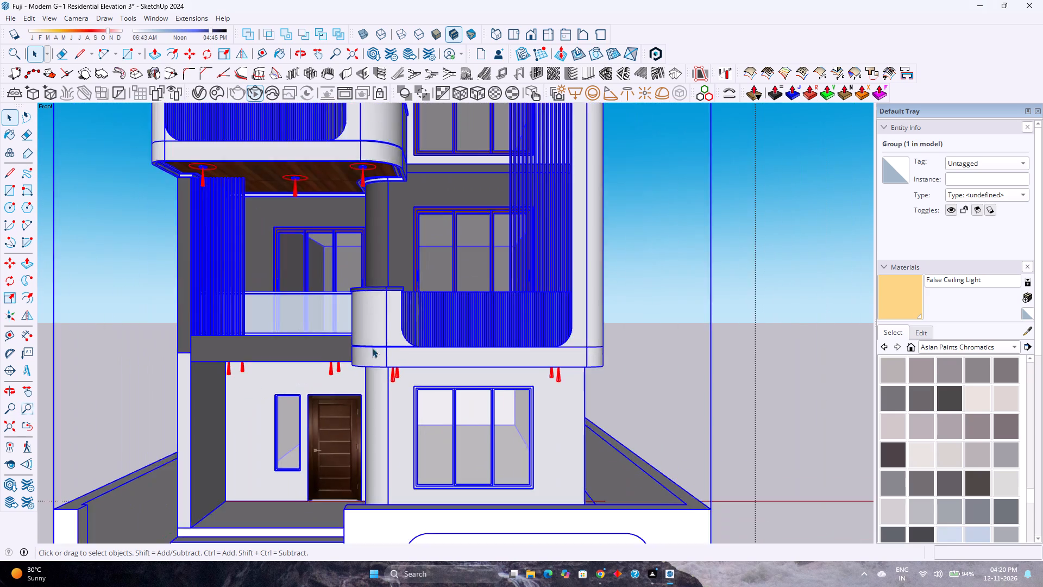
pyautogui.scroll(2, 365, 355)
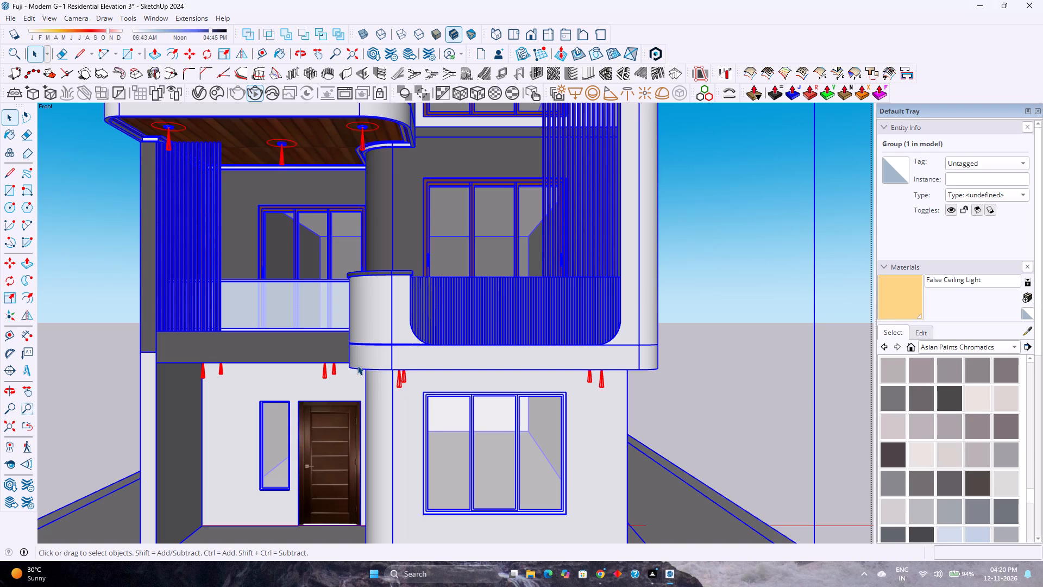
pyautogui.scroll(3, 357, 365)
pyautogui.scroll(-3, 357, 365)
pyautogui.scroll(1, 357, 365)
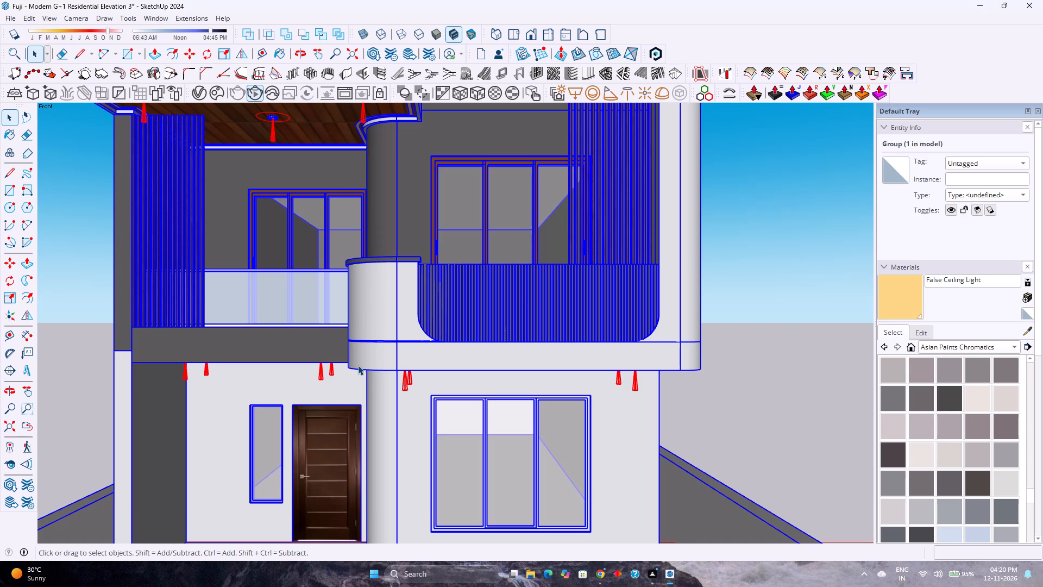
pyautogui.scroll(-4, 272, 433)
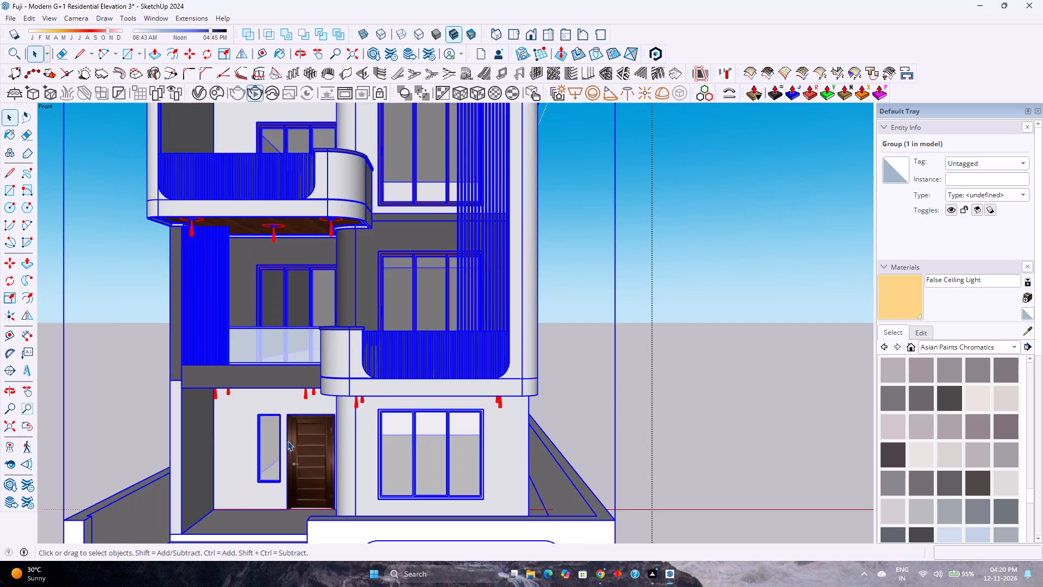
pyautogui.scroll(-4, 360, 399)
# Reset the camera to the standard Front view and fit the whole building in view.
pyautogui.click(523, 41)
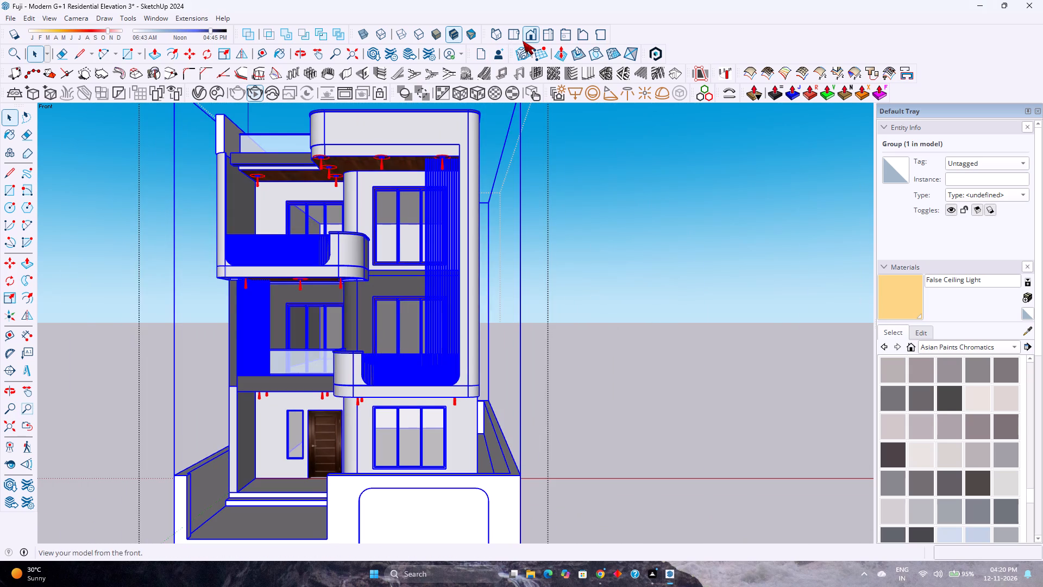
pyautogui.scroll(-4, 363, 273)
pyautogui.scroll(4, 365, 276)
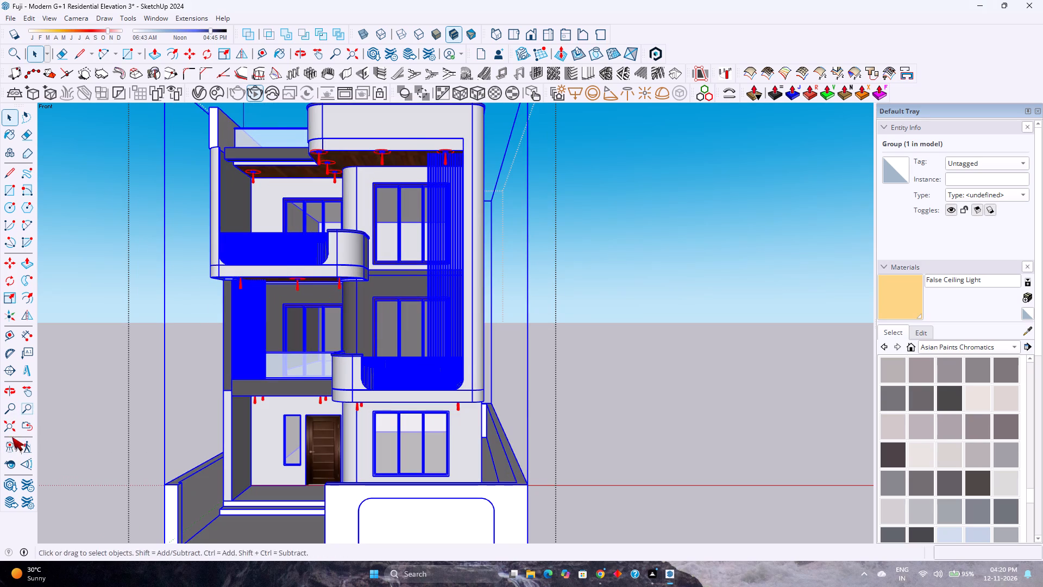
pyautogui.click(8, 432)
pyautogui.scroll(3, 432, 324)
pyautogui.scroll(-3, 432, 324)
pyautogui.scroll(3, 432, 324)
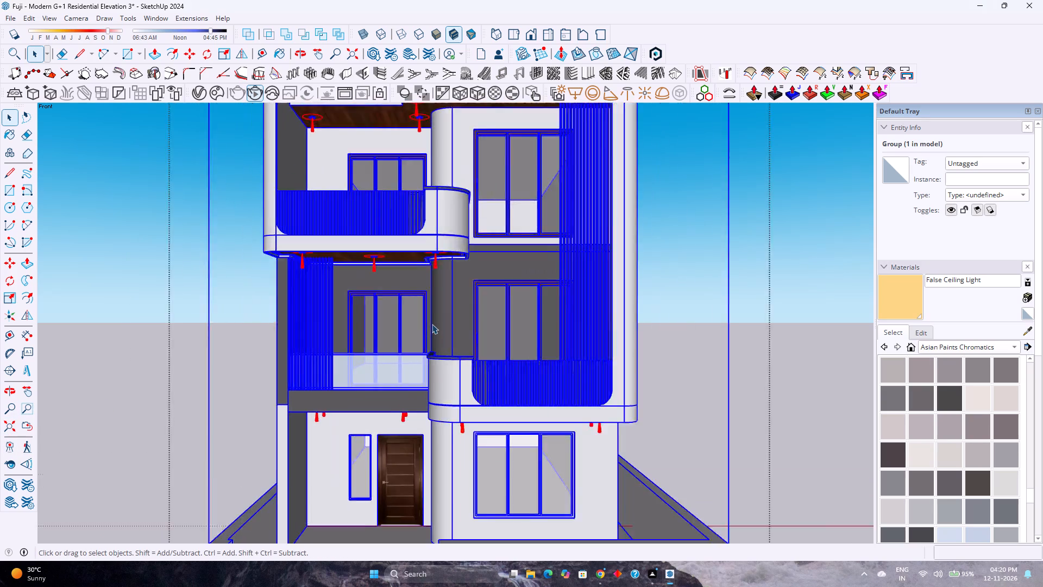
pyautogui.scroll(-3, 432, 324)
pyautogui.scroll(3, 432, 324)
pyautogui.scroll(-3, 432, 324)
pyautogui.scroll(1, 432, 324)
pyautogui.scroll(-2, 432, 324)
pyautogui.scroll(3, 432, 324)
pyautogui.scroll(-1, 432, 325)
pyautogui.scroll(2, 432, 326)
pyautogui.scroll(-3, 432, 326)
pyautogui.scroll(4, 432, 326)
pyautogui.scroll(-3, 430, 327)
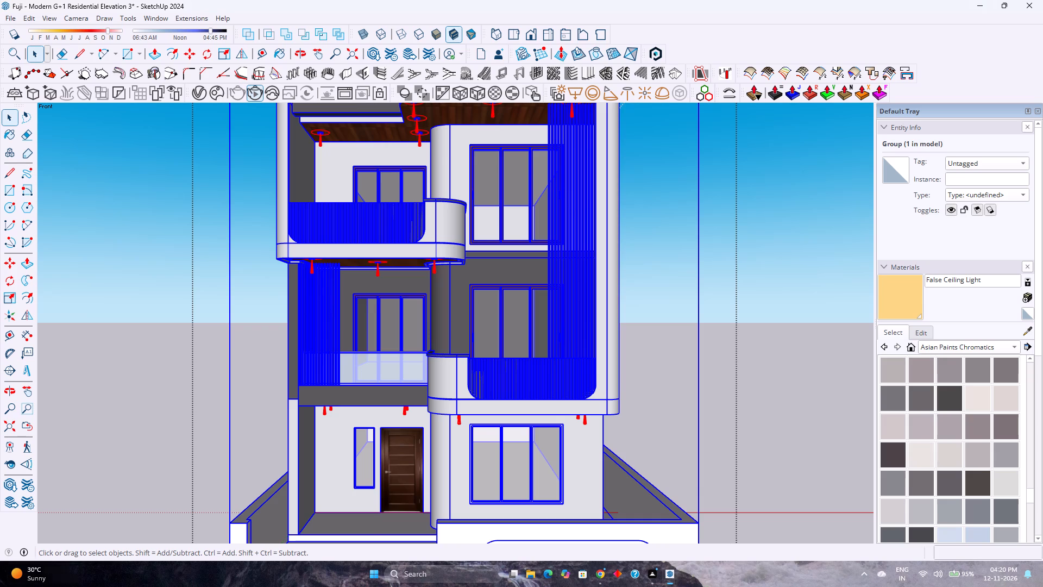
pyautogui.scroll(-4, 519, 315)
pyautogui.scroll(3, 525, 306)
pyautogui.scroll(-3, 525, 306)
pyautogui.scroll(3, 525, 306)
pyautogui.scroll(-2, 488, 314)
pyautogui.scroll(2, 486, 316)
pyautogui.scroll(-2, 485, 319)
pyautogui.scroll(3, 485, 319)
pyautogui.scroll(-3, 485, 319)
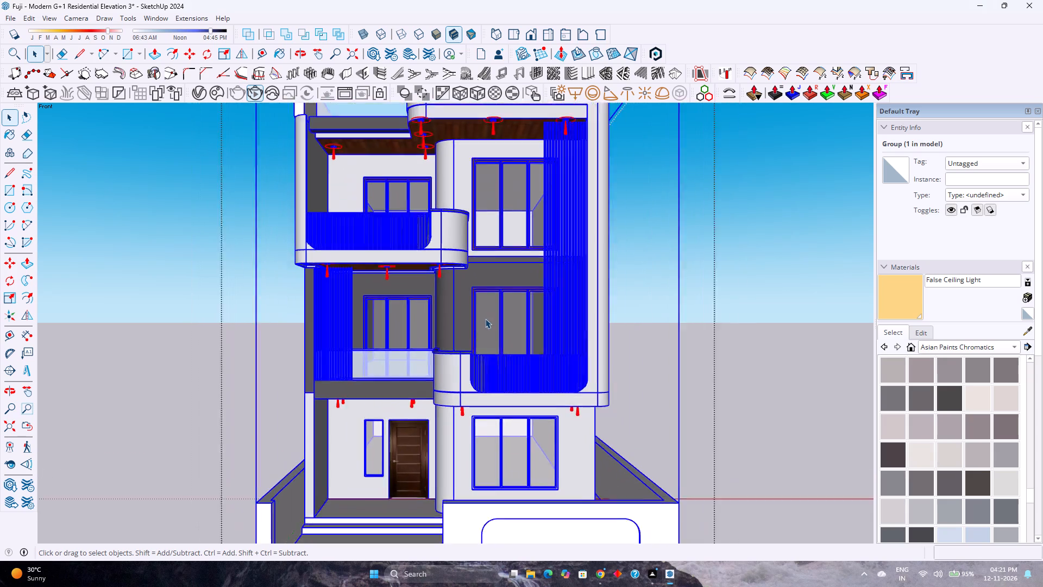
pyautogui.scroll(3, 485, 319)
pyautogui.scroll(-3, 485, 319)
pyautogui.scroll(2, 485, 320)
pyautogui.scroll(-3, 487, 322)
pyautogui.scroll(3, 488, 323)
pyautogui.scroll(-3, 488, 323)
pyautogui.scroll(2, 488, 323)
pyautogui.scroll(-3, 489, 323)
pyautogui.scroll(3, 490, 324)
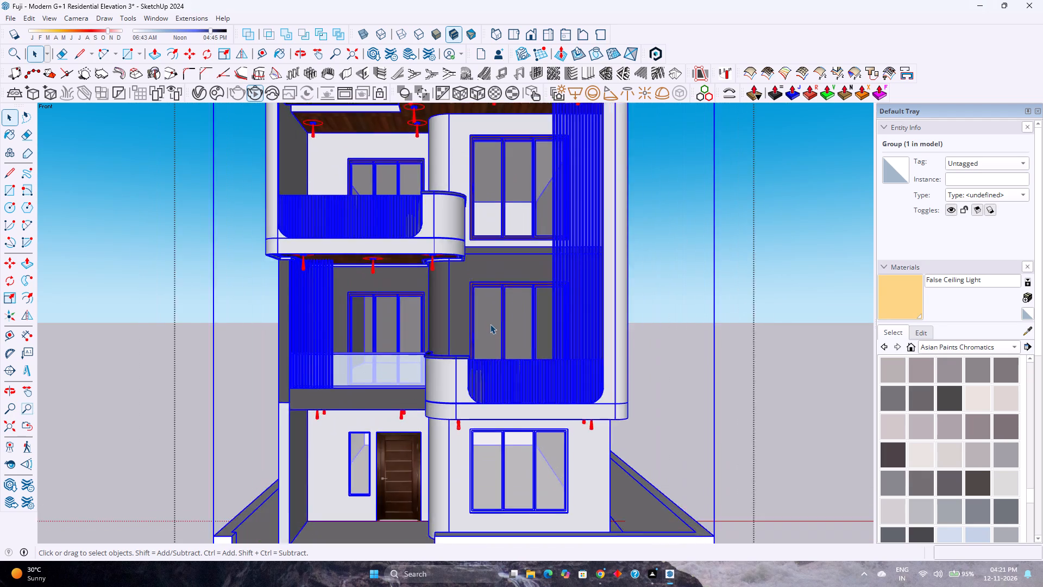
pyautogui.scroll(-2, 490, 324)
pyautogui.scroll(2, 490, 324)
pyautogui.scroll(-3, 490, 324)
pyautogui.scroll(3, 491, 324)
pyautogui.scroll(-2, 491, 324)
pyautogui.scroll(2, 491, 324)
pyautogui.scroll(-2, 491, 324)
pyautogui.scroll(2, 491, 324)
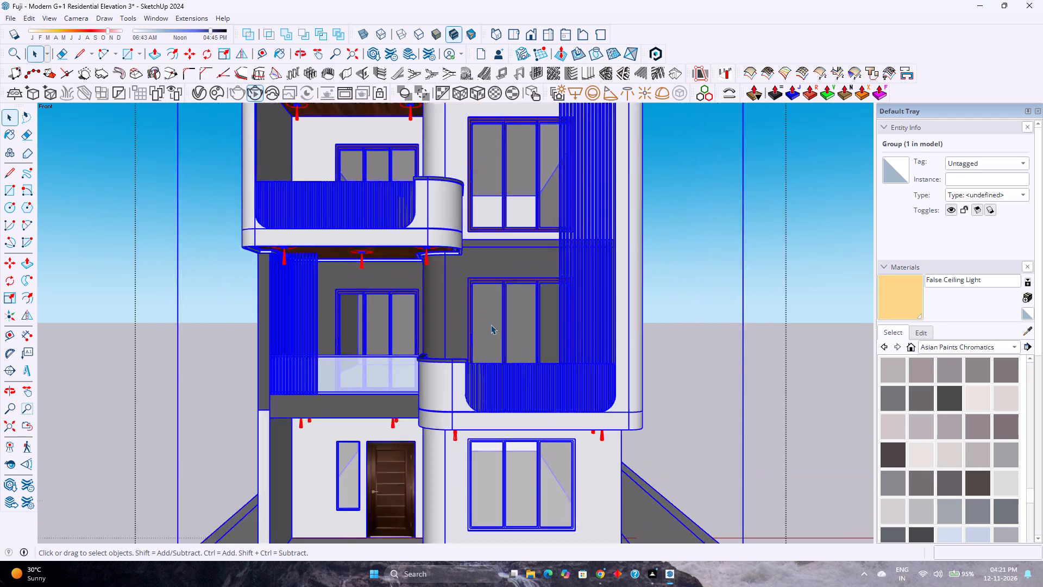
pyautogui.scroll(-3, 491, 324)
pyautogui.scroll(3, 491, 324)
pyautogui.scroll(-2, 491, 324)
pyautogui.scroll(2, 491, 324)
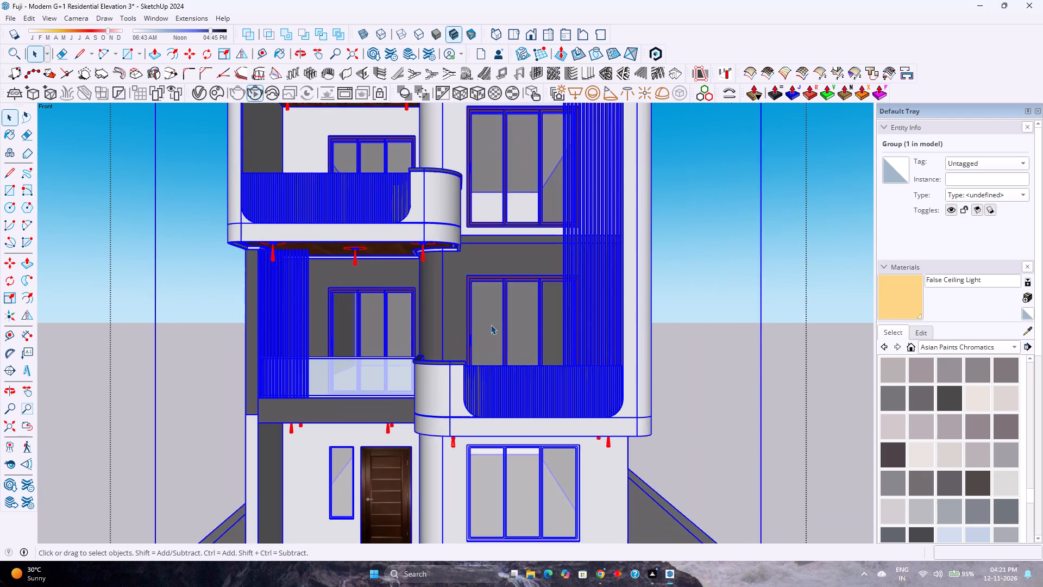
# Frame the complete building from roof parapet to compound wall and clear the selection of the building group.
pyautogui.scroll(-6, 491, 324)
pyautogui.click(680, 338)
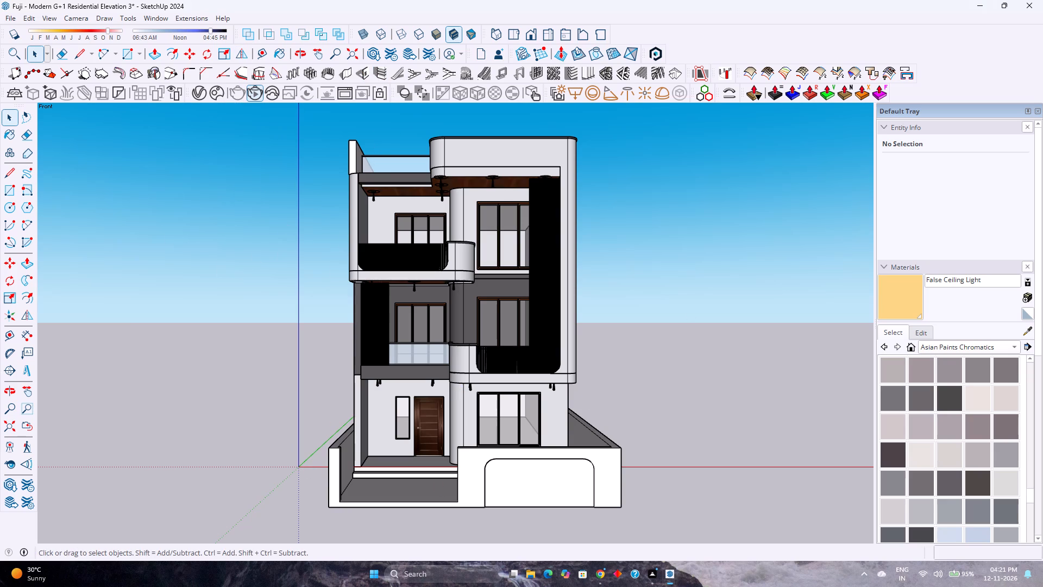
# Switch to Chrome, open the "AI render prompt writing" ChatGPT conversation and shrink the browser to a floating window over the model.
pyautogui.click(598, 576)
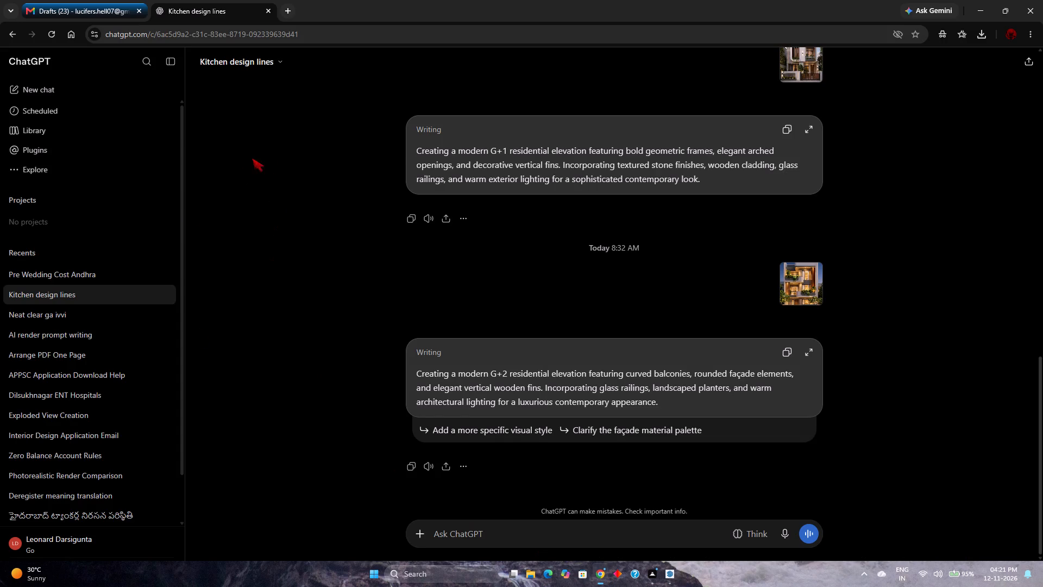
pyautogui.click(100, 332)
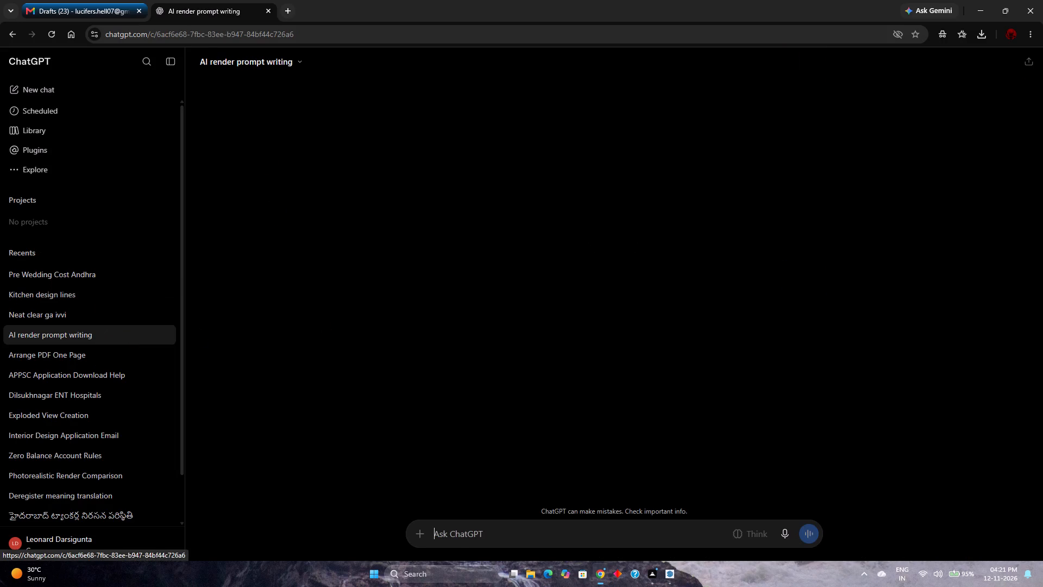
pyautogui.click(1007, 4)
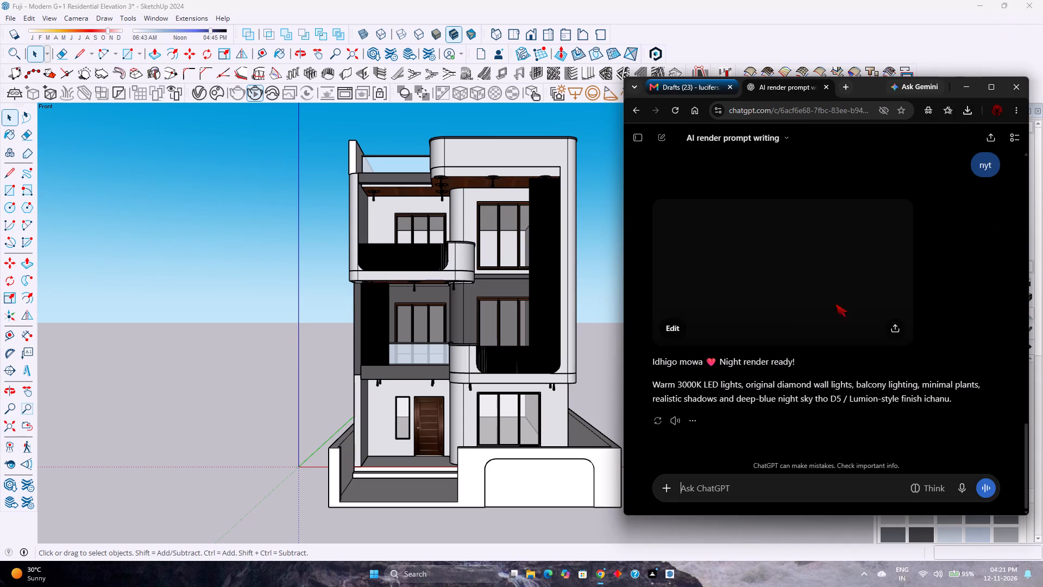
# Examine the generated night render of the house enlarged, and review the earlier prompts and daytime render in the chat.
pyautogui.scroll(2, 765, 329)
pyautogui.scroll(-1, 765, 329)
pyautogui.click(764, 306)
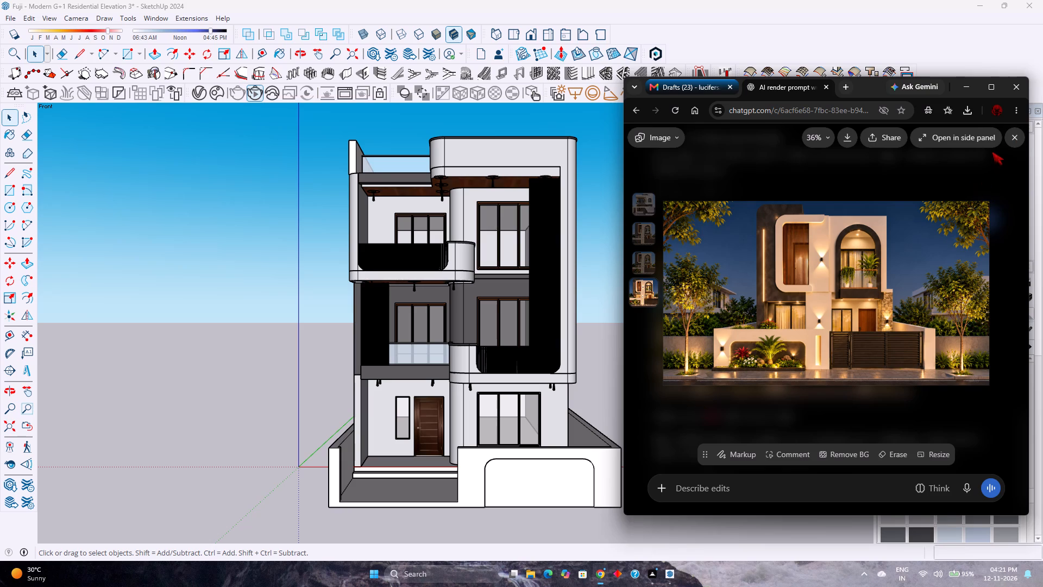
pyautogui.click(1017, 134)
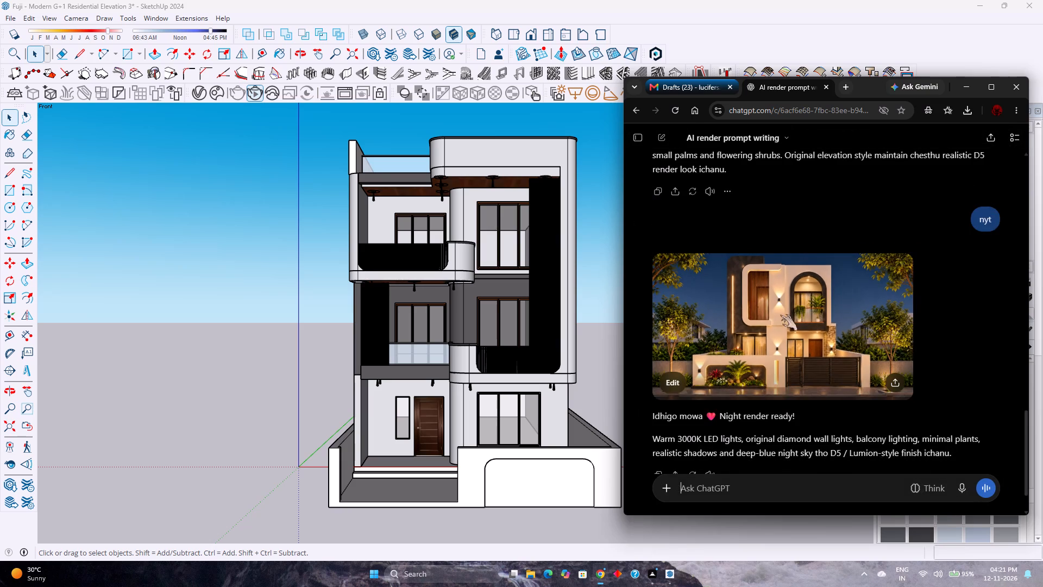
pyautogui.scroll(7, 780, 315)
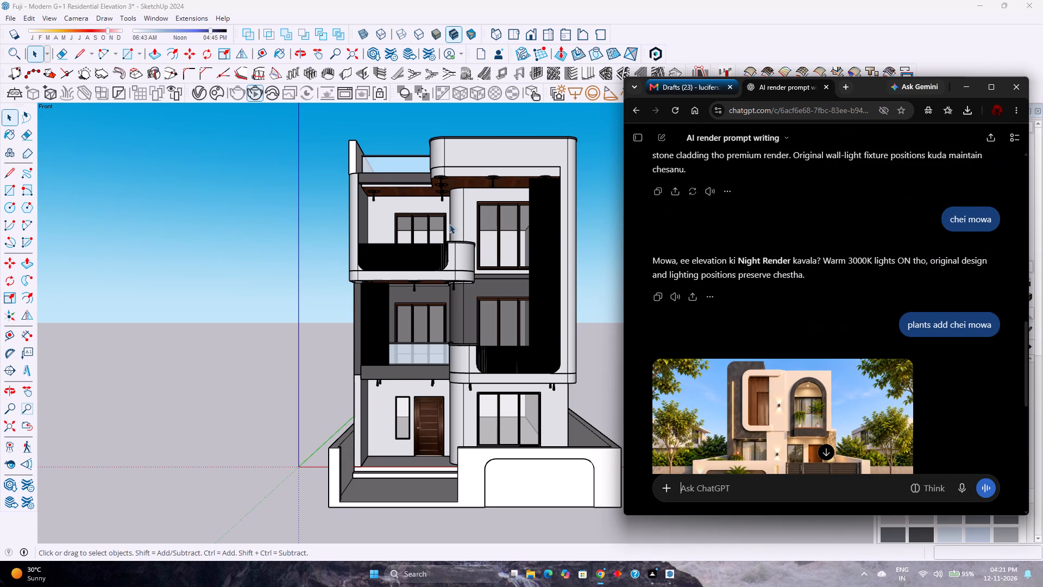
pyautogui.scroll(1, 393, 362)
# Switch back to SketchUp and examine the whole building from a slightly angled front view that shows its side wall.
pyautogui.moveTo(391, 361); pyautogui.dragTo(348, 374, button='middle')
pyautogui.scroll(-2, 347, 374)
pyautogui.scroll(2, 344, 374)
pyautogui.scroll(-4, 344, 374)
pyautogui.scroll(3, 344, 374)
pyautogui.scroll(-3, 344, 374)
pyautogui.scroll(3, 344, 374)
pyautogui.scroll(-3, 344, 374)
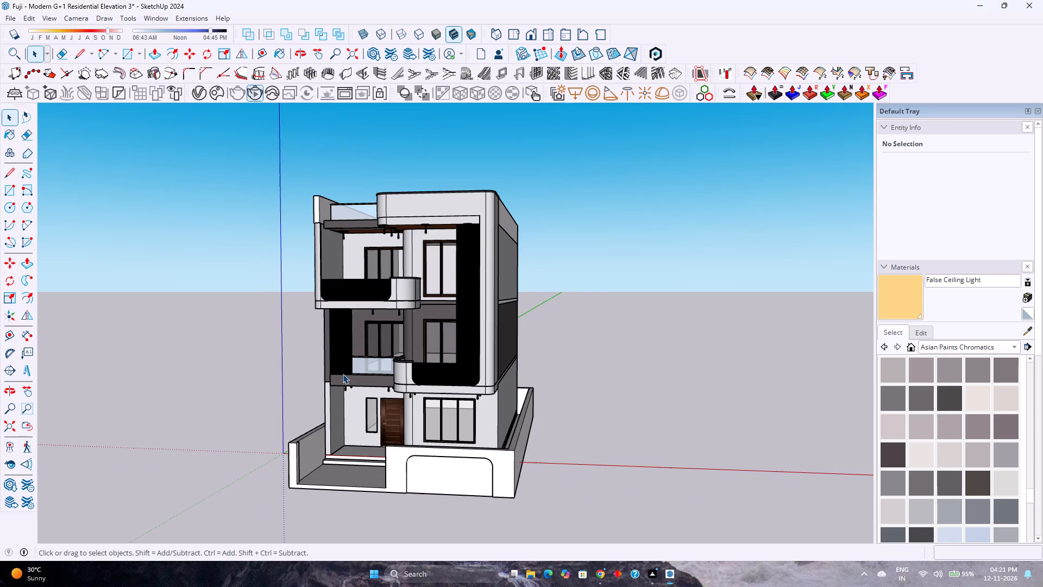
pyautogui.scroll(2, 340, 369)
pyautogui.scroll(-1, 341, 366)
pyautogui.scroll(1, 611, 468)
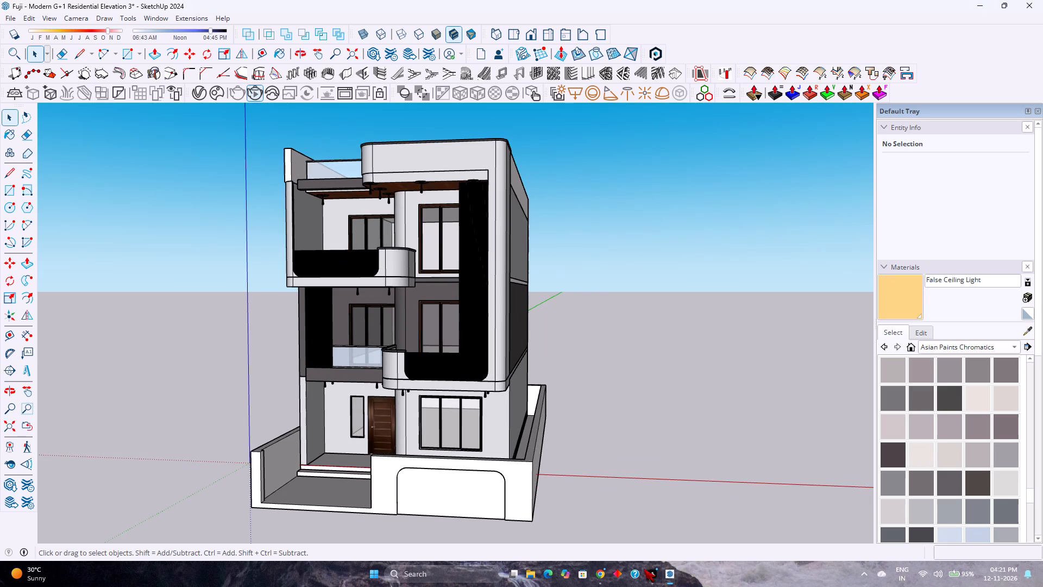
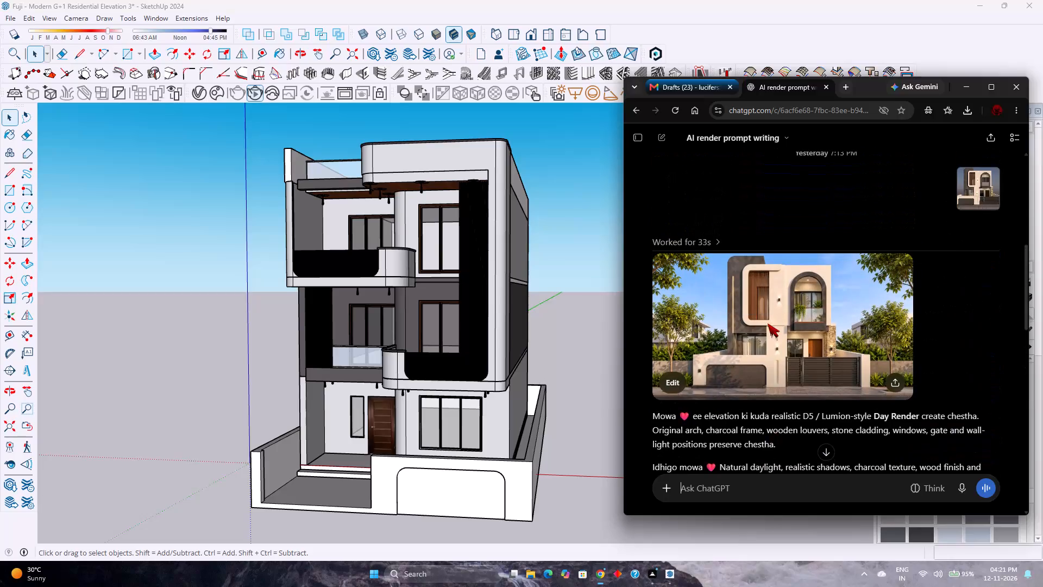
# Review the earlier day and night house renders in the ChatGPT conversation, including the prompts about preserving and correcting the wall lights.
pyautogui.scroll(-1, 768, 326)
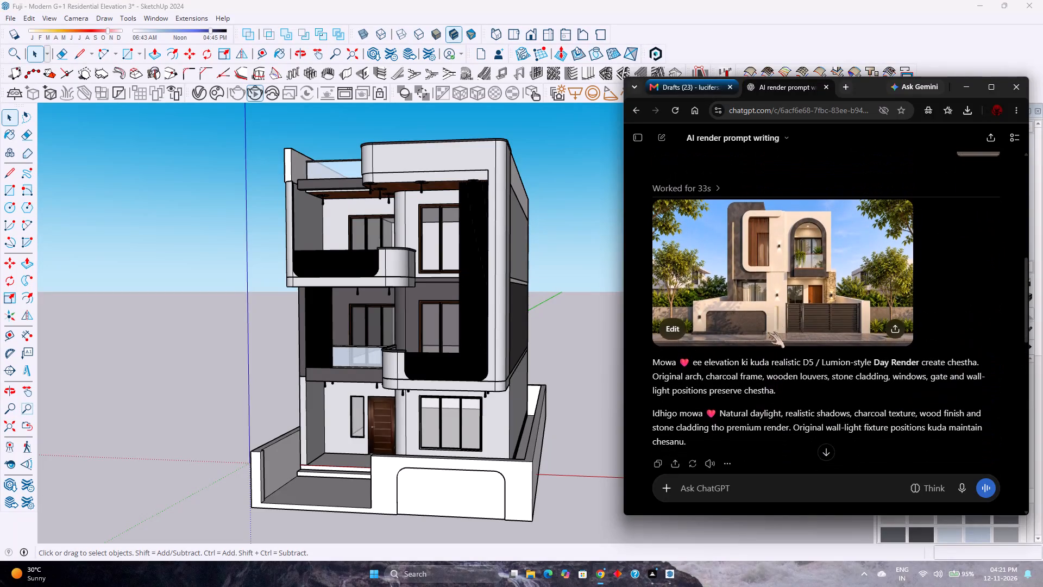
pyautogui.scroll(4, 768, 332)
pyautogui.scroll(-6, 768, 333)
pyautogui.scroll(3, 768, 333)
pyautogui.scroll(-2, 768, 333)
pyautogui.scroll(2, 768, 335)
pyautogui.scroll(-2, 768, 335)
pyautogui.scroll(3, 768, 335)
pyautogui.scroll(-3, 768, 335)
pyautogui.scroll(9, 768, 335)
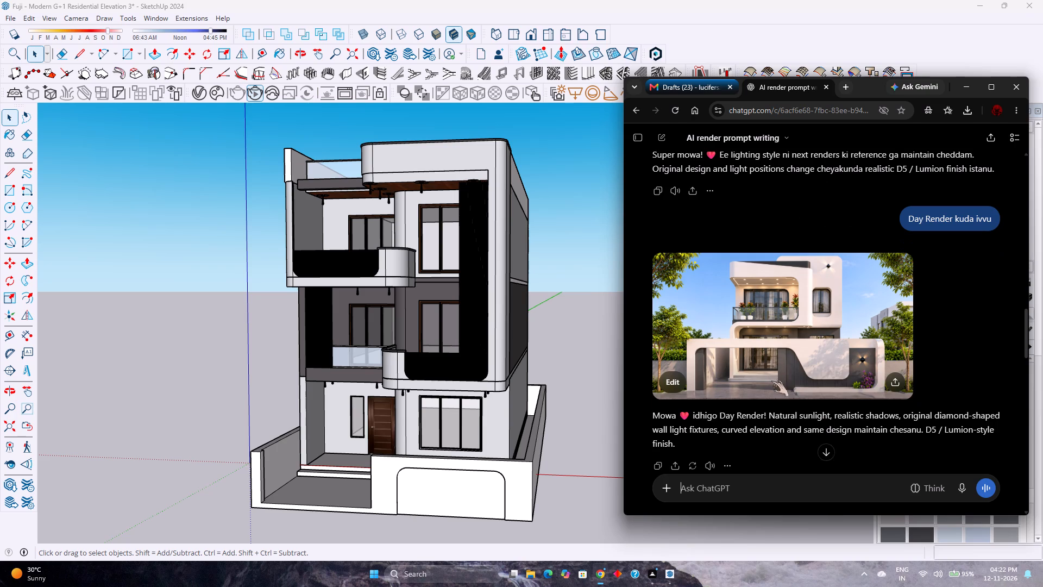
pyautogui.scroll(7, 779, 369)
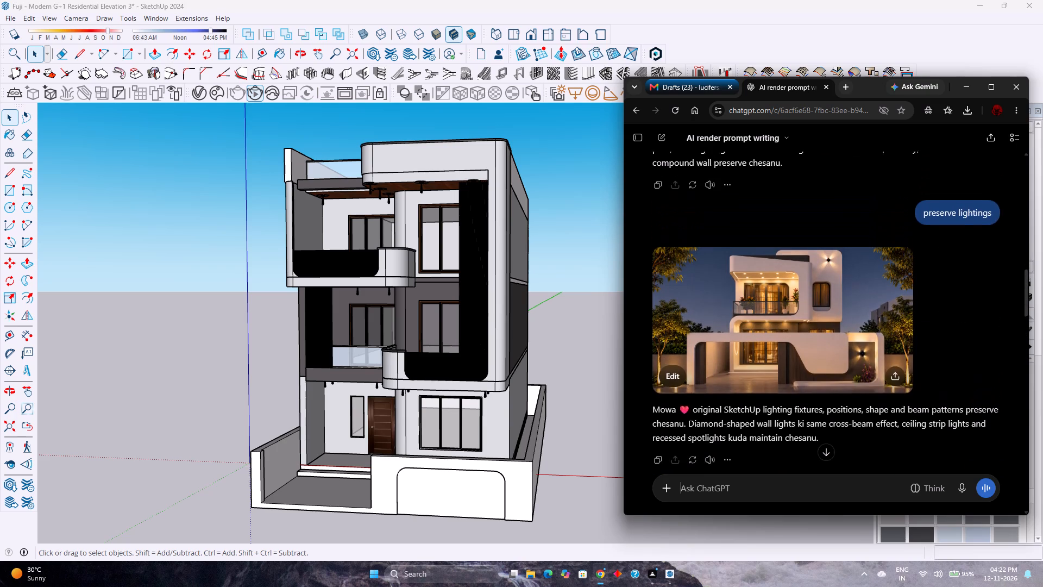
pyautogui.scroll(7, 779, 368)
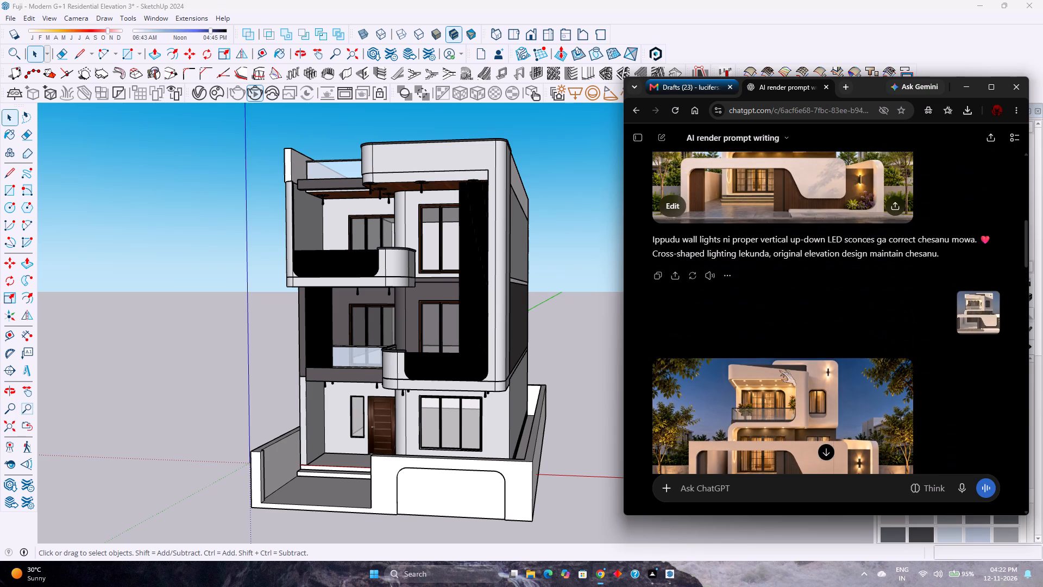
pyautogui.scroll(3, 780, 370)
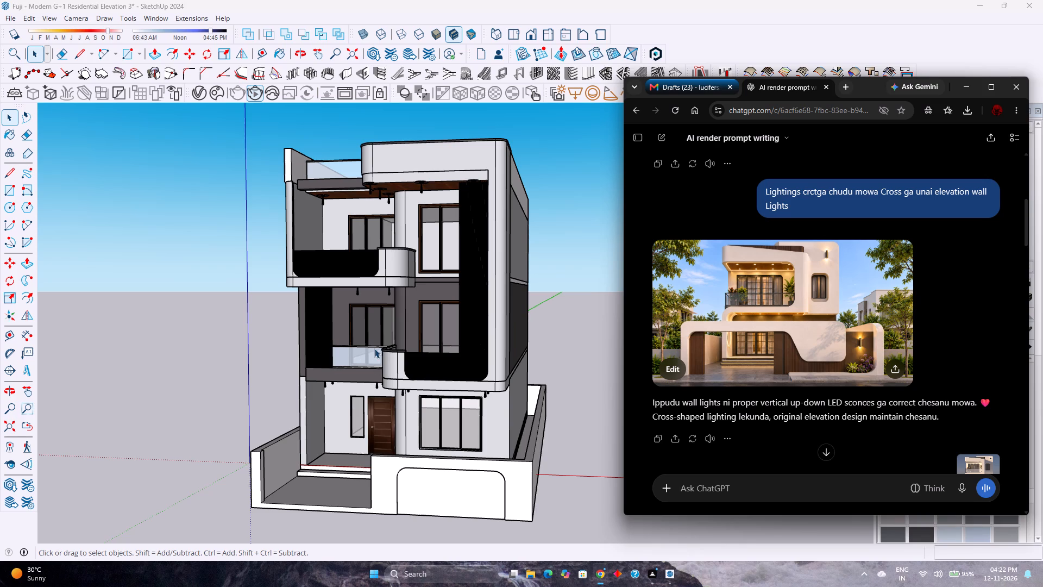
pyautogui.scroll(2, 374, 348)
# Return to SketchUp and examine the front facade's balconies, louvers and hanging lights up close and from a distance.
pyautogui.moveTo(379, 347); pyautogui.dragTo(419, 347, button='middle')
pyautogui.middleClick(419, 347)
pyautogui.scroll(-2, 416, 344)
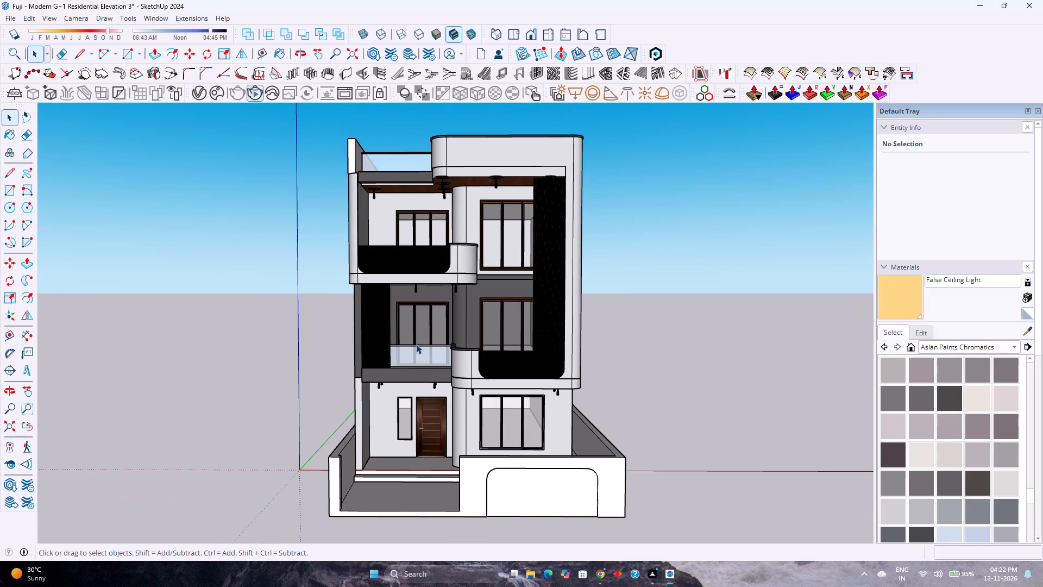
pyautogui.scroll(10, 441, 280)
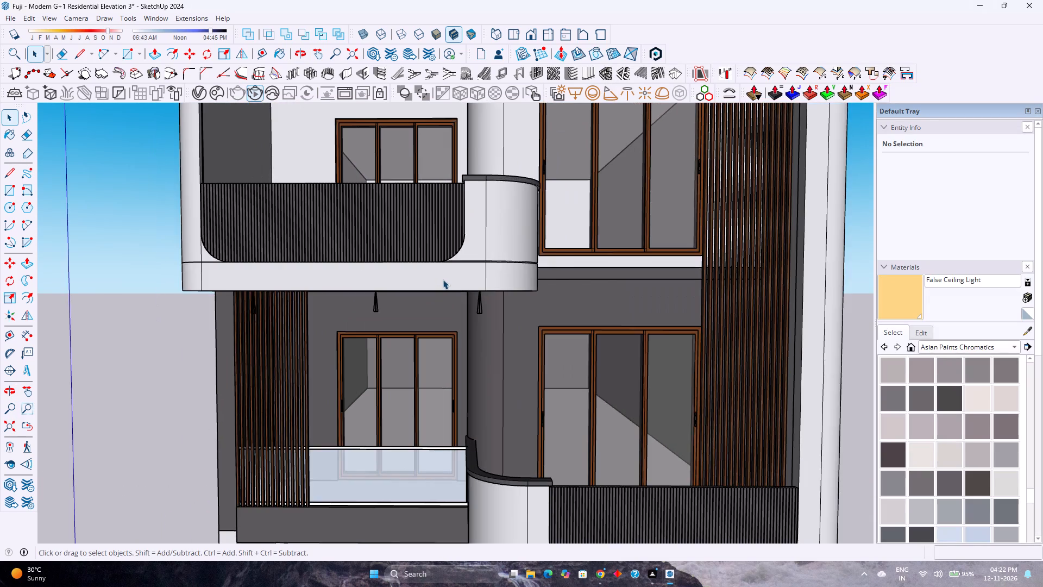
pyautogui.scroll(3, 443, 279)
pyautogui.scroll(4, 237, 326)
pyautogui.scroll(-4, 237, 326)
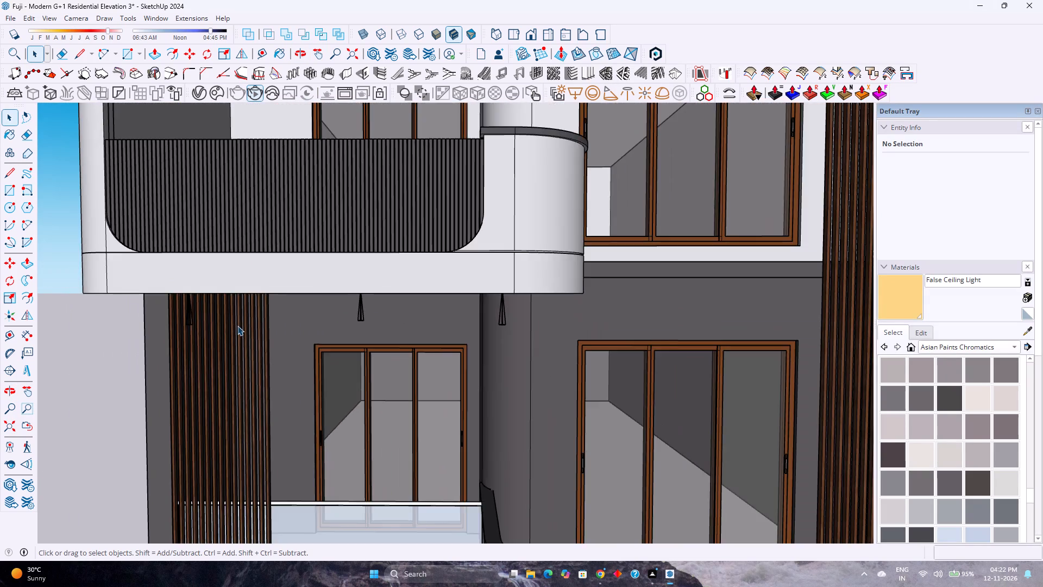
pyautogui.scroll(-12, 237, 326)
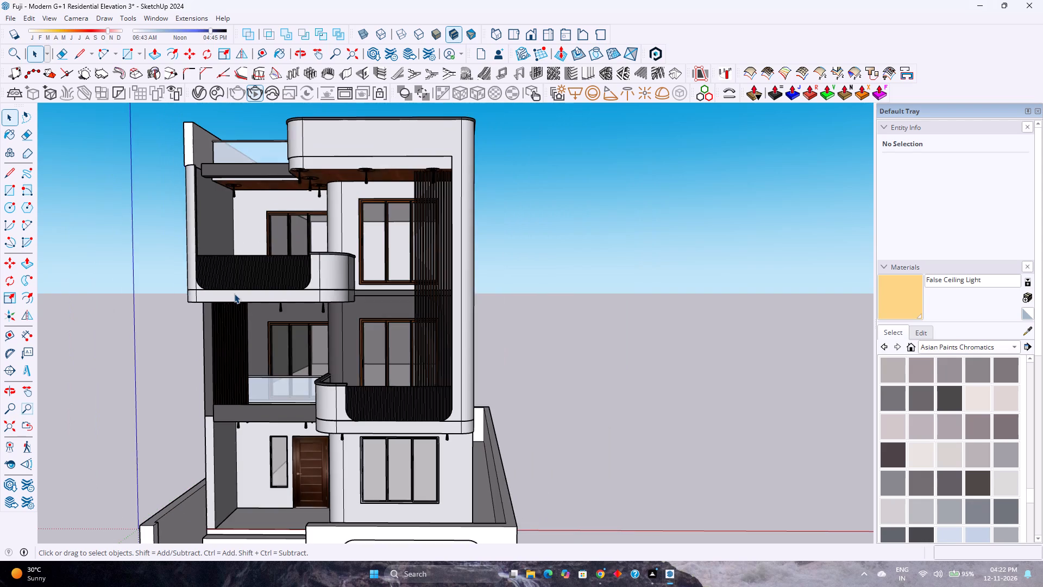
pyautogui.moveTo(234, 293); pyautogui.dragTo(243, 299, button='right')
pyautogui.moveTo(234, 293); pyautogui.dragTo(255, 302, button='middle')
pyautogui.middleClick(255, 302)
# Open the building group for editing.
pyautogui.click(564, 333)
pyautogui.doubleClick(449, 348)
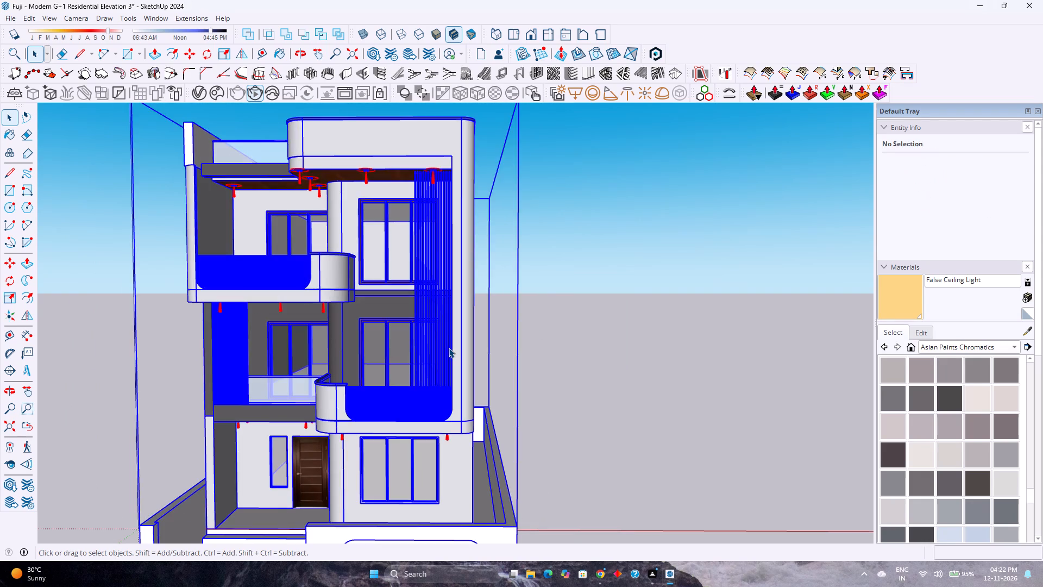
# Set the standard Front view and frame the whole building from roof parapet to compound wall.
pyautogui.scroll(-4, 449, 348)
pyautogui.scroll(5, 449, 348)
pyautogui.moveTo(433, 345); pyautogui.dragTo(490, 345, button='middle')
pyautogui.middleClick(496, 346)
pyautogui.moveTo(499, 346); pyautogui.dragTo(506, 349, button='middle')
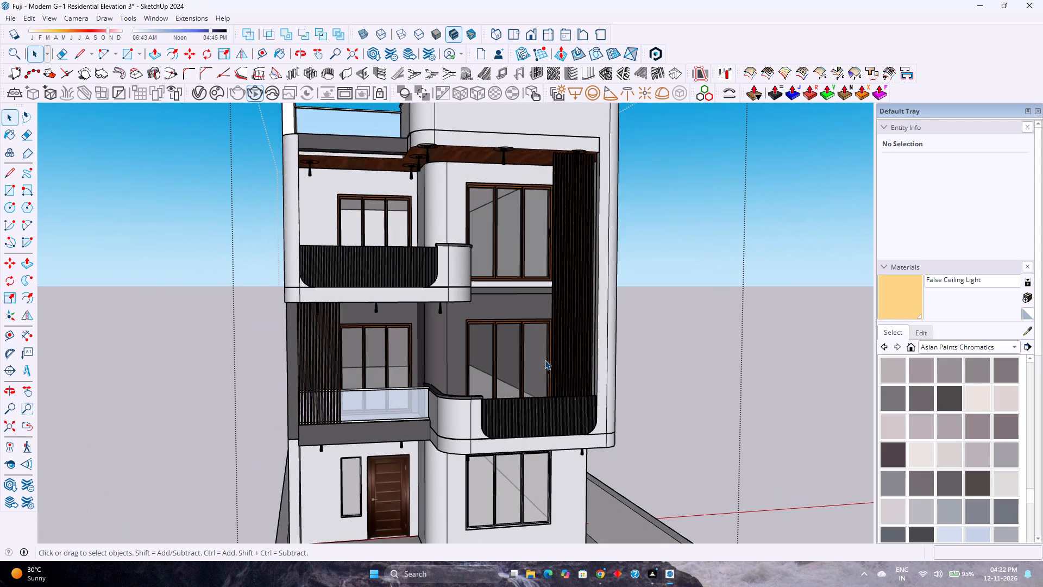
pyautogui.scroll(-6, 546, 355)
pyautogui.click(529, 34)
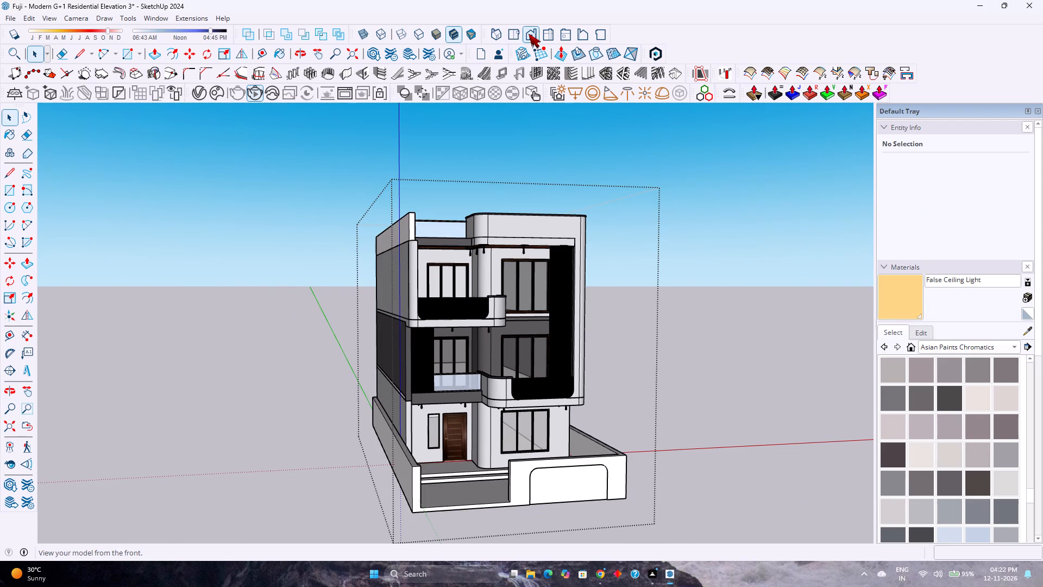
pyautogui.scroll(1, 447, 266)
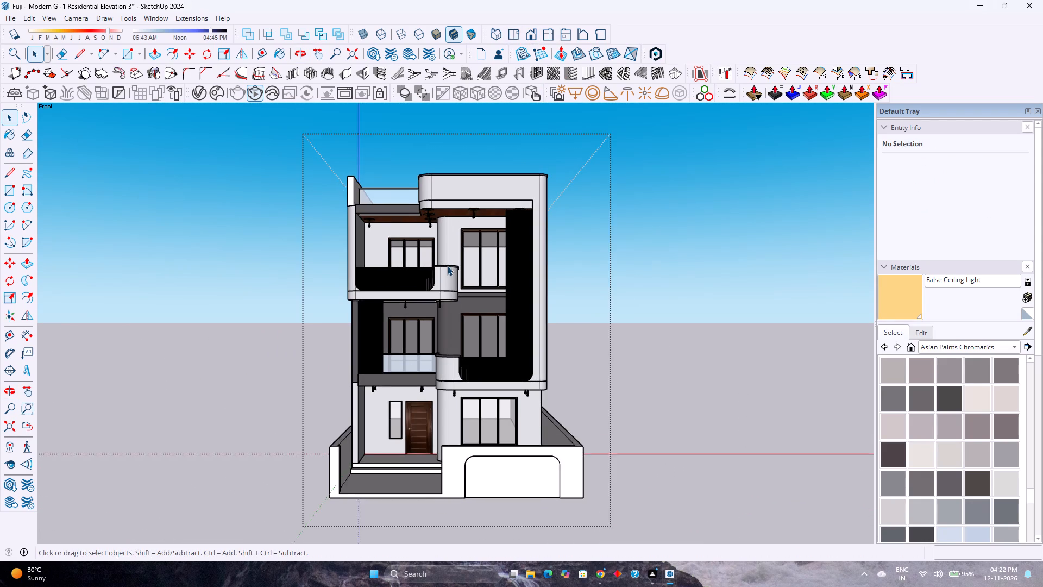
pyautogui.scroll(1, 447, 266)
pyautogui.scroll(2, 449, 348)
pyautogui.scroll(-2, 451, 376)
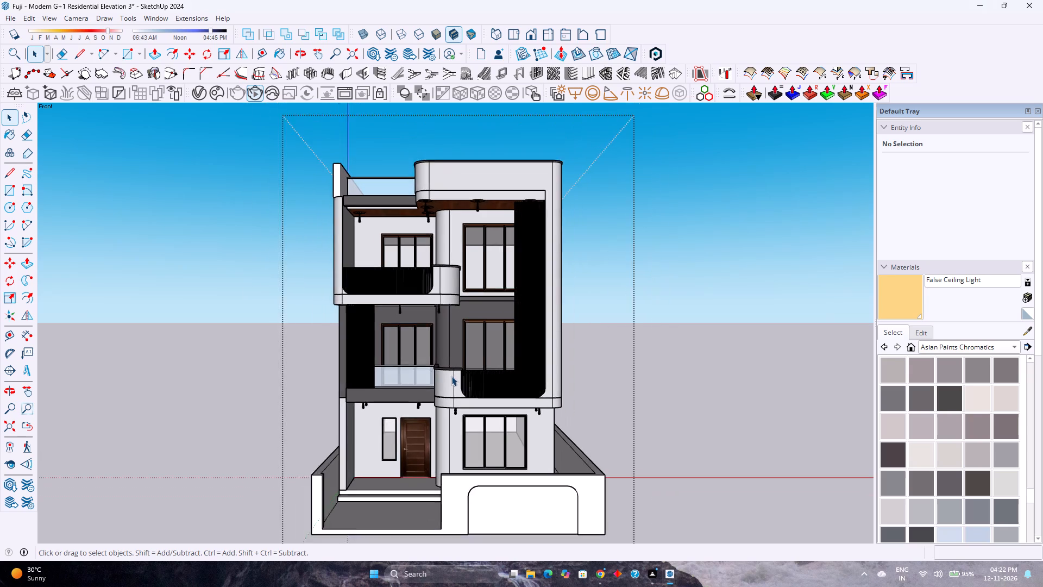
pyautogui.scroll(-1, 451, 376)
pyautogui.scroll(2, 452, 477)
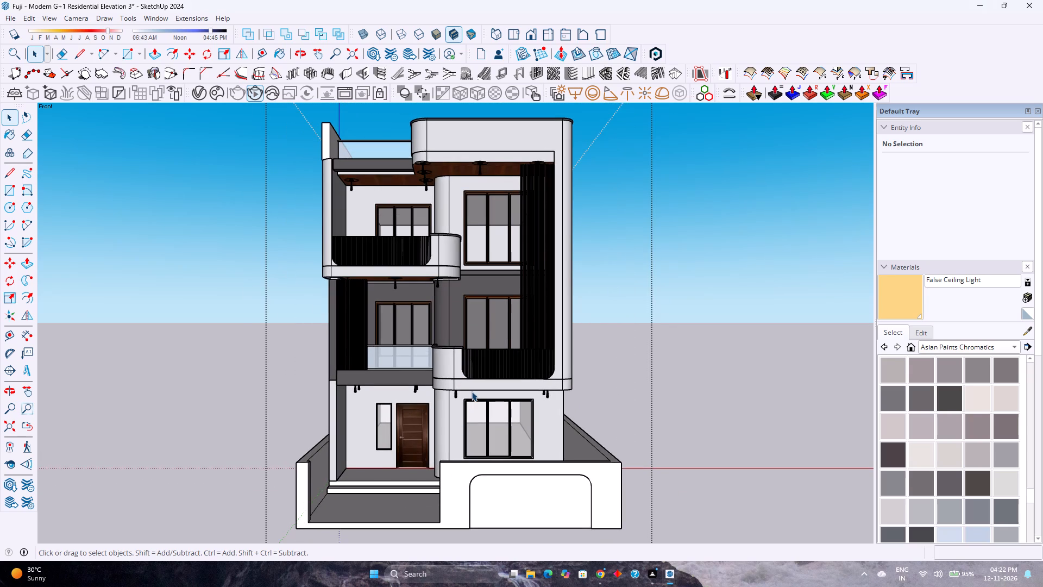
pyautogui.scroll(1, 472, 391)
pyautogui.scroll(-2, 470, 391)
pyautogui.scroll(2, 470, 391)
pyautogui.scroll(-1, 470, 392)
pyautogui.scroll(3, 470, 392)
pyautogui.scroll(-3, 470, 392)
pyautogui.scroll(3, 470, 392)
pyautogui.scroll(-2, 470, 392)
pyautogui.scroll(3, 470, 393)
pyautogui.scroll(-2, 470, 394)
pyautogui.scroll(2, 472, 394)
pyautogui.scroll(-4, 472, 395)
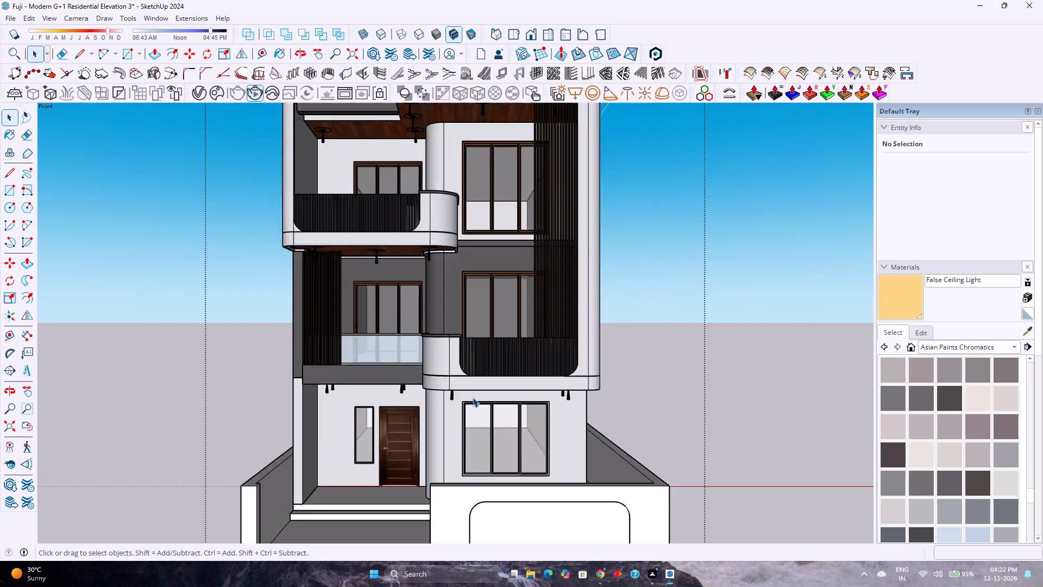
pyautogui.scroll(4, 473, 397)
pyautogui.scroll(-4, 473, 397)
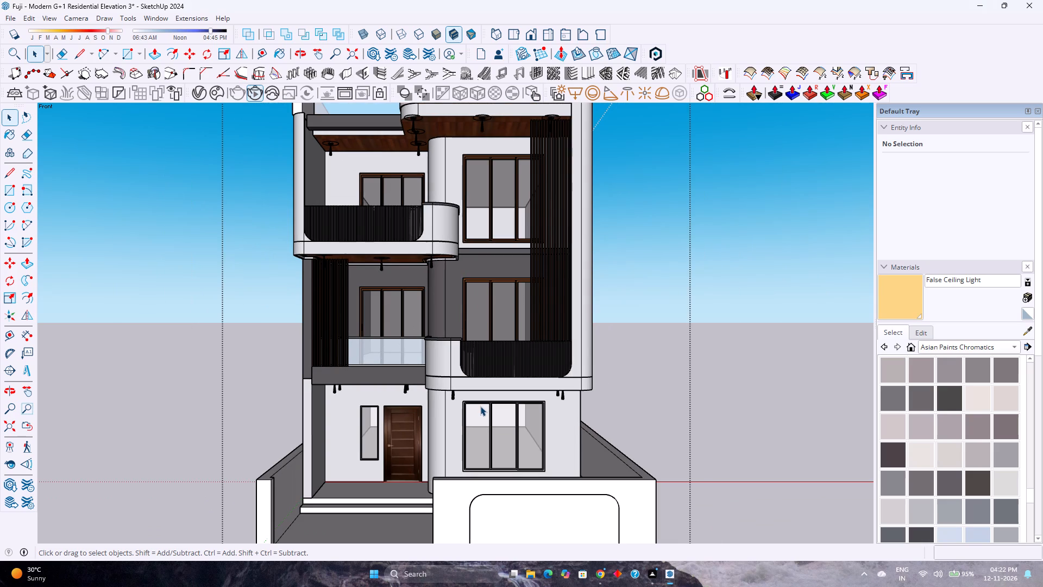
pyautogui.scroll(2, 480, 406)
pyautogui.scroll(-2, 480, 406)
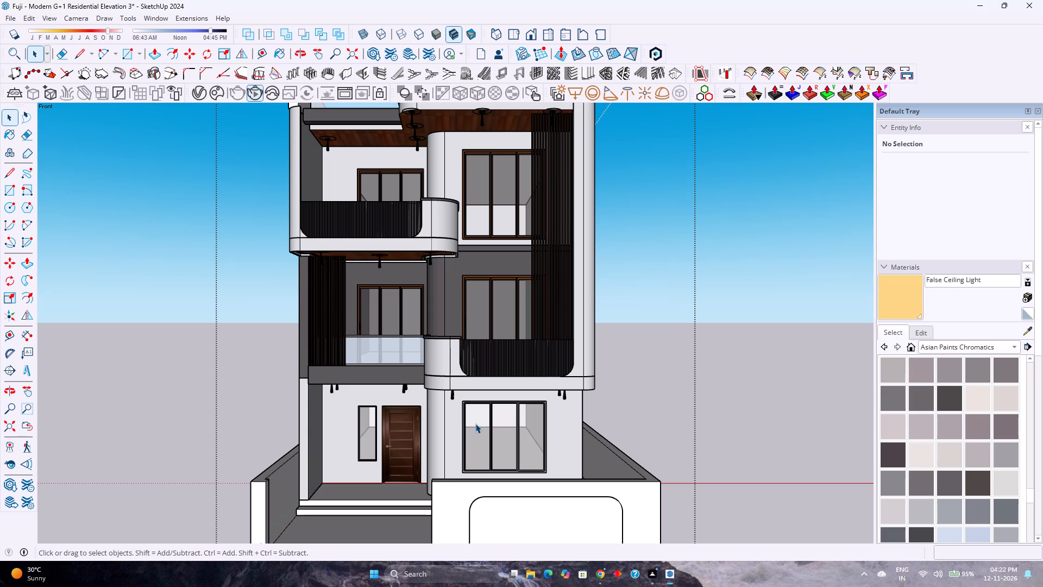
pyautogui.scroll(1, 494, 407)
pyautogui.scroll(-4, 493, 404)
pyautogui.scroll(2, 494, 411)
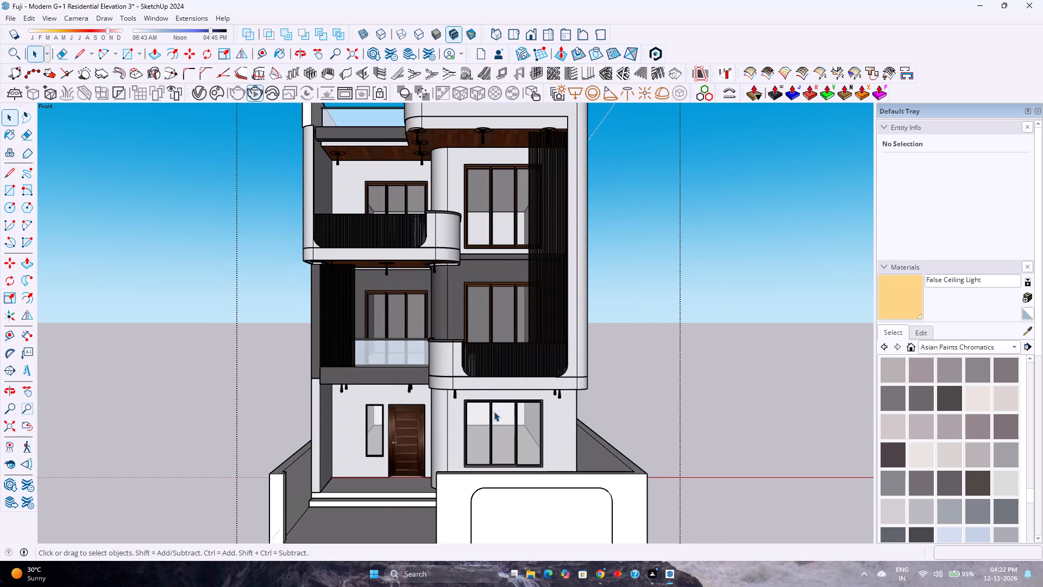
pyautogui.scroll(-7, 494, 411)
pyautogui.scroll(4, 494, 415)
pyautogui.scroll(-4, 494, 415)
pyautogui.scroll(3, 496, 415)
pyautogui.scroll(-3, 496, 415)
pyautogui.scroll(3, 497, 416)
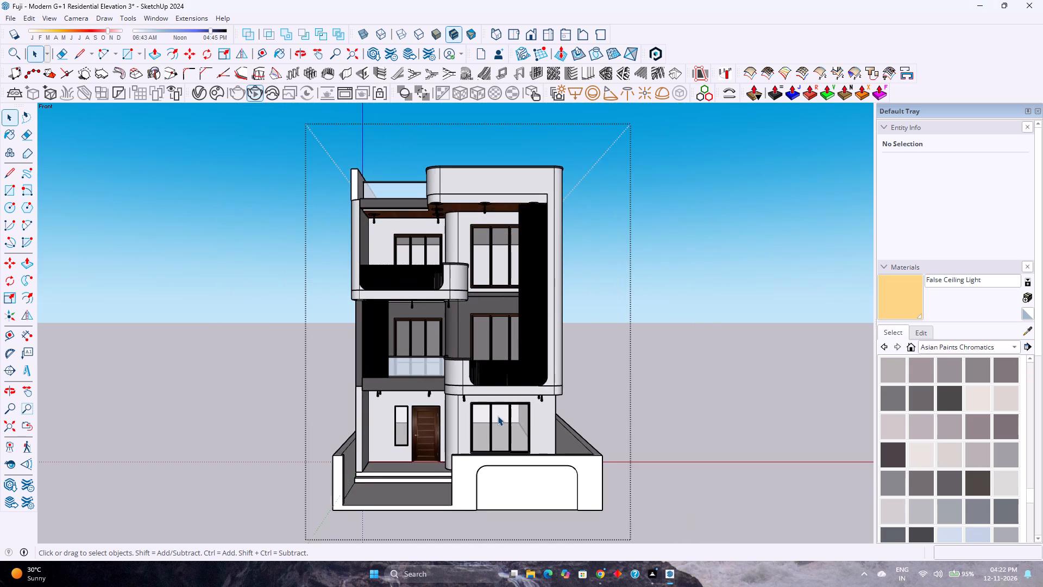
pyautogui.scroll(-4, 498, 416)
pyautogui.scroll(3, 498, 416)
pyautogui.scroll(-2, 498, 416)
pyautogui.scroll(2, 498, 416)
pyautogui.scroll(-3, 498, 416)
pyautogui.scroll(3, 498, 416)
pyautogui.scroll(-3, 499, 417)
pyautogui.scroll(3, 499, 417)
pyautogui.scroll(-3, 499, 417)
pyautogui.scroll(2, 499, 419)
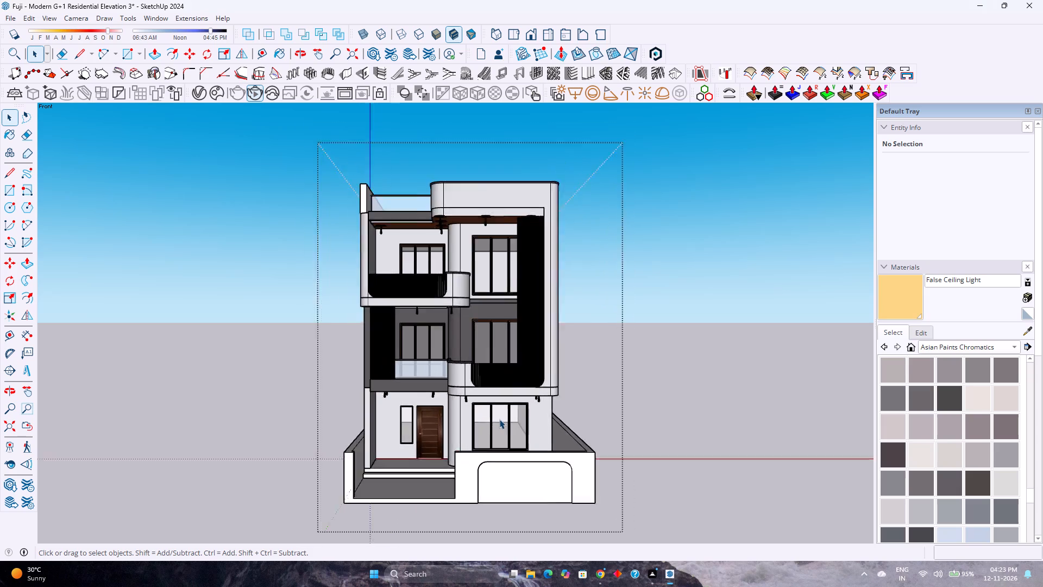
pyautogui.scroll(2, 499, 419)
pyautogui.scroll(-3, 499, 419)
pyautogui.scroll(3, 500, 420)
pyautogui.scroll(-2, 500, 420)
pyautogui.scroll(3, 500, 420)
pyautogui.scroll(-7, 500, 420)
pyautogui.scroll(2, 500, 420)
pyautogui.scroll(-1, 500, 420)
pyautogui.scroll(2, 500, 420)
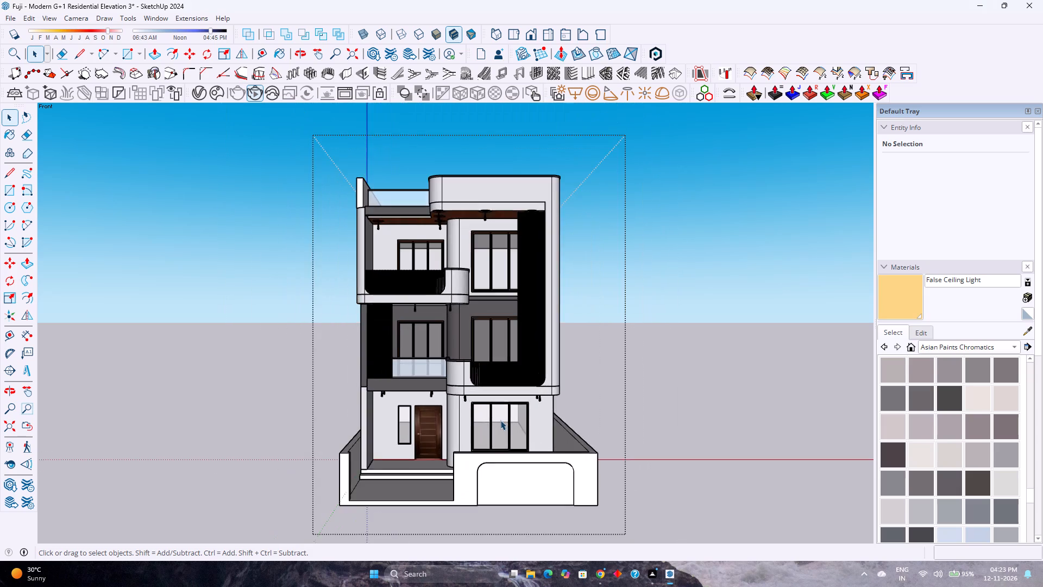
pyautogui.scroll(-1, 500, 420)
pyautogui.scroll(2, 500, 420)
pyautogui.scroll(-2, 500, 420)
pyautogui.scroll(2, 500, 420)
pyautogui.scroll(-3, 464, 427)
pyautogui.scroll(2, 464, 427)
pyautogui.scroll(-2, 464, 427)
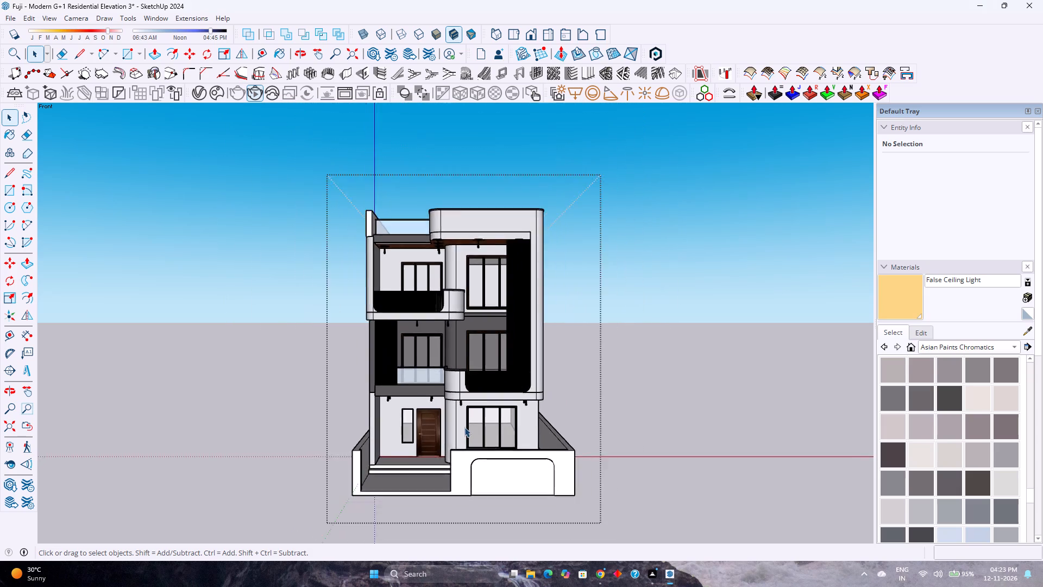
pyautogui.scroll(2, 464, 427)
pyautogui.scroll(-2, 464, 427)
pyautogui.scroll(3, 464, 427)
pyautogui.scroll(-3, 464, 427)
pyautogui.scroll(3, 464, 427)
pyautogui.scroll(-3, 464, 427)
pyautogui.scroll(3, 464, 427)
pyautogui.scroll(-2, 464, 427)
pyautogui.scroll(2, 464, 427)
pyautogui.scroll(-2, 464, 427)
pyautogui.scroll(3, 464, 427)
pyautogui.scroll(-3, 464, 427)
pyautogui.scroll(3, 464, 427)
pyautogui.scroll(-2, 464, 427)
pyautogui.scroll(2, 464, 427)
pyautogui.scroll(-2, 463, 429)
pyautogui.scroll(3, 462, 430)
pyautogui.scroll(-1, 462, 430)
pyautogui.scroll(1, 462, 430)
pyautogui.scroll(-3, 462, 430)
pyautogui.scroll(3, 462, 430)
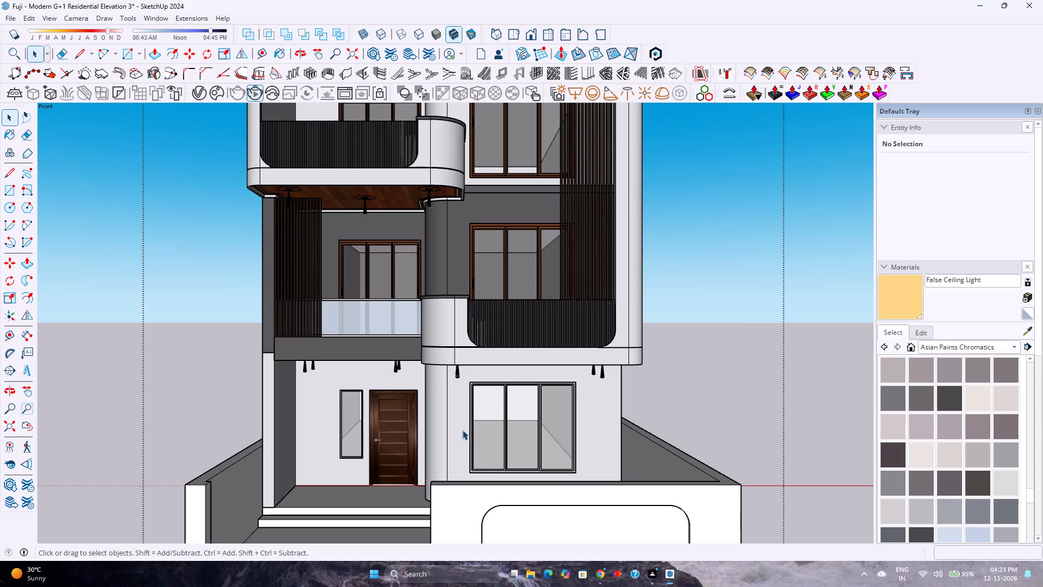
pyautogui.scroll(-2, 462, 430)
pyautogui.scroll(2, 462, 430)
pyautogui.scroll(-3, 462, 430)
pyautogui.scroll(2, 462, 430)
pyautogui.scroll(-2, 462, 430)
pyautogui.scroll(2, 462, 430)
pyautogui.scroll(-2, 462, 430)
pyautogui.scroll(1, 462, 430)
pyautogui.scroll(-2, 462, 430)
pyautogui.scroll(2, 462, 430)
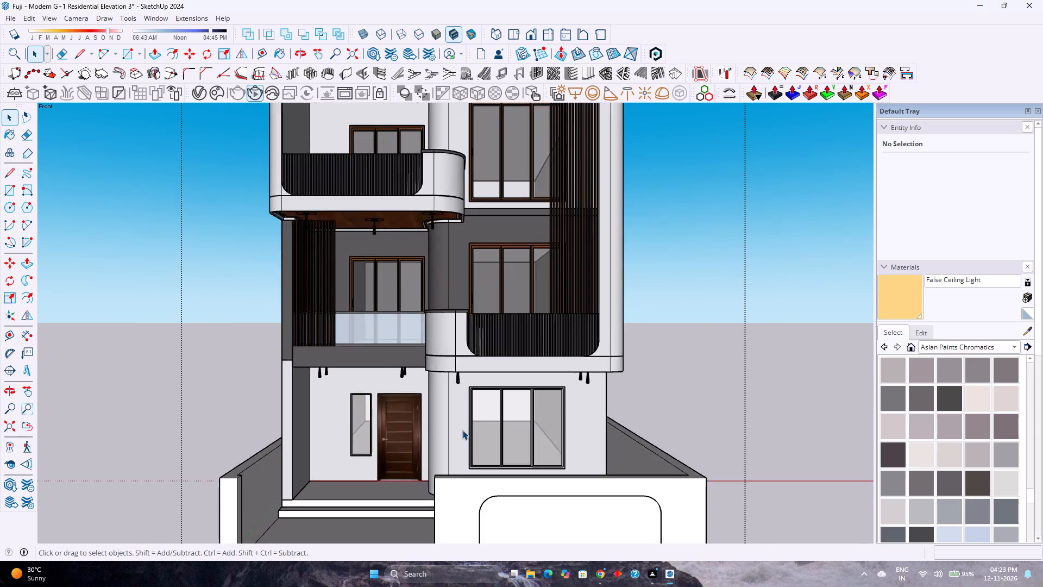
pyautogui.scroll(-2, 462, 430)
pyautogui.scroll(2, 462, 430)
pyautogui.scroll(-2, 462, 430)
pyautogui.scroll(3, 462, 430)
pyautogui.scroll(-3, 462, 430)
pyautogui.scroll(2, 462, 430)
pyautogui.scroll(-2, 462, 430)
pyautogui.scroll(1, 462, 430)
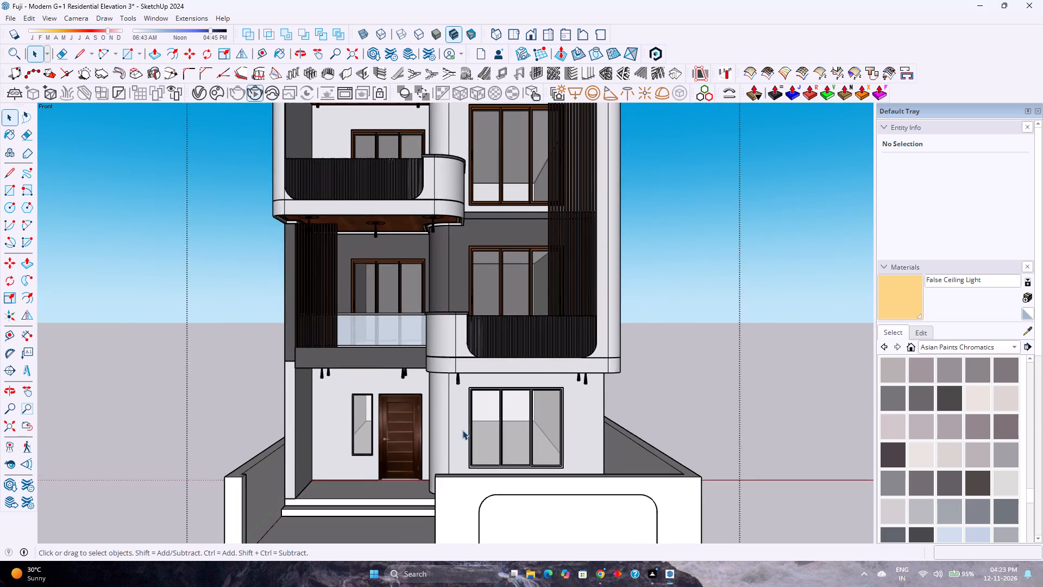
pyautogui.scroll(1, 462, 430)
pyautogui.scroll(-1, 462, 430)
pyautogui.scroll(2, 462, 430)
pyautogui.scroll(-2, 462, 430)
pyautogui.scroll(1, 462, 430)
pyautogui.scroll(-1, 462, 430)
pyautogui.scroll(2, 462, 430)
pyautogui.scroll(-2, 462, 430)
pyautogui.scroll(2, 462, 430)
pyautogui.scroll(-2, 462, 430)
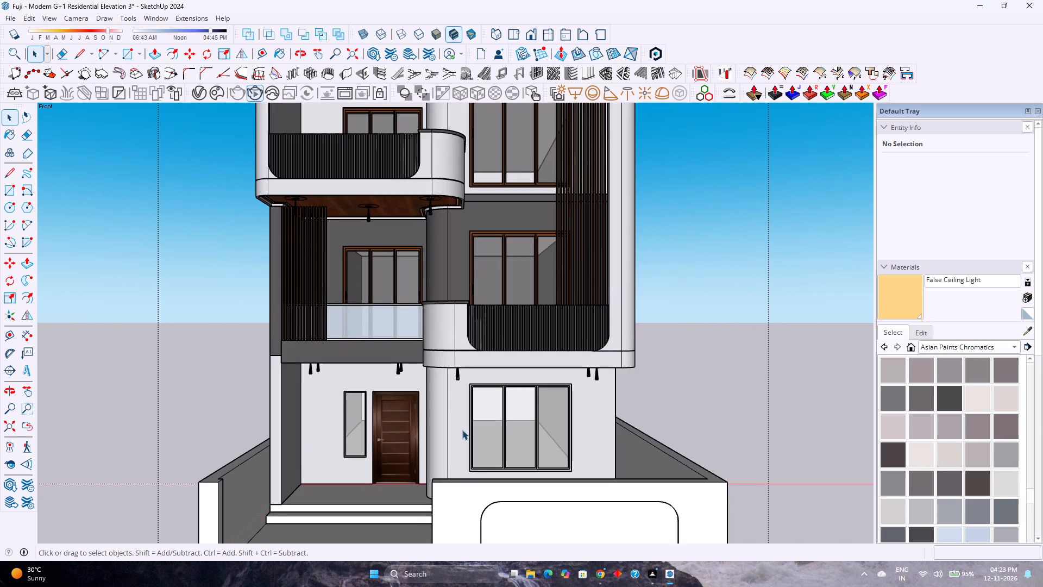
# Examine the ground-floor entrance, window, hanging lights and first-floor balconies up close in Front view, returning to the whole building.
pyautogui.scroll(2, 462, 430)
pyautogui.scroll(-1, 462, 430)
pyautogui.scroll(3, 462, 430)
pyautogui.scroll(-3, 462, 430)
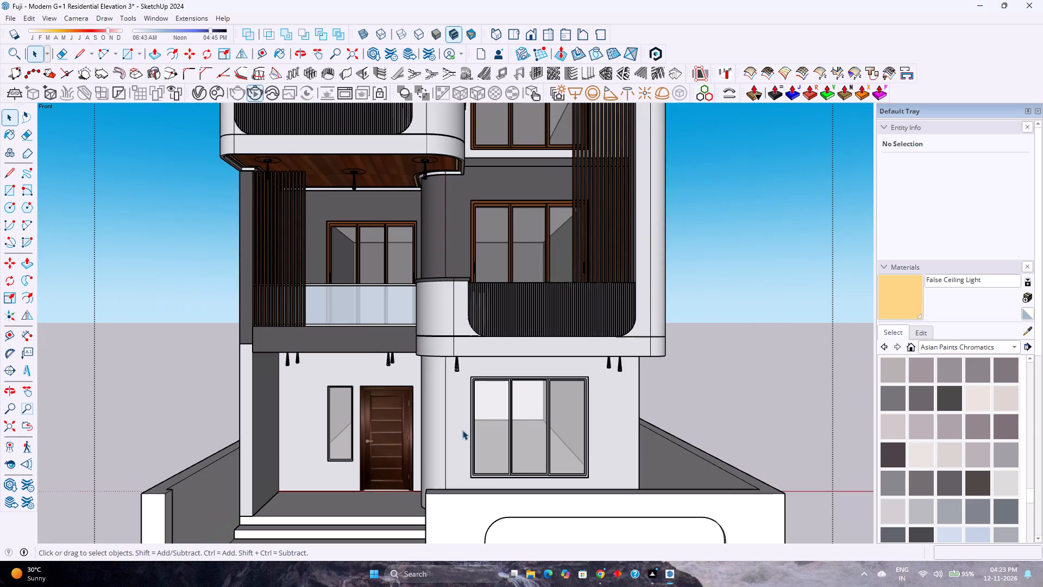
pyautogui.scroll(3, 462, 430)
pyautogui.scroll(-3, 462, 430)
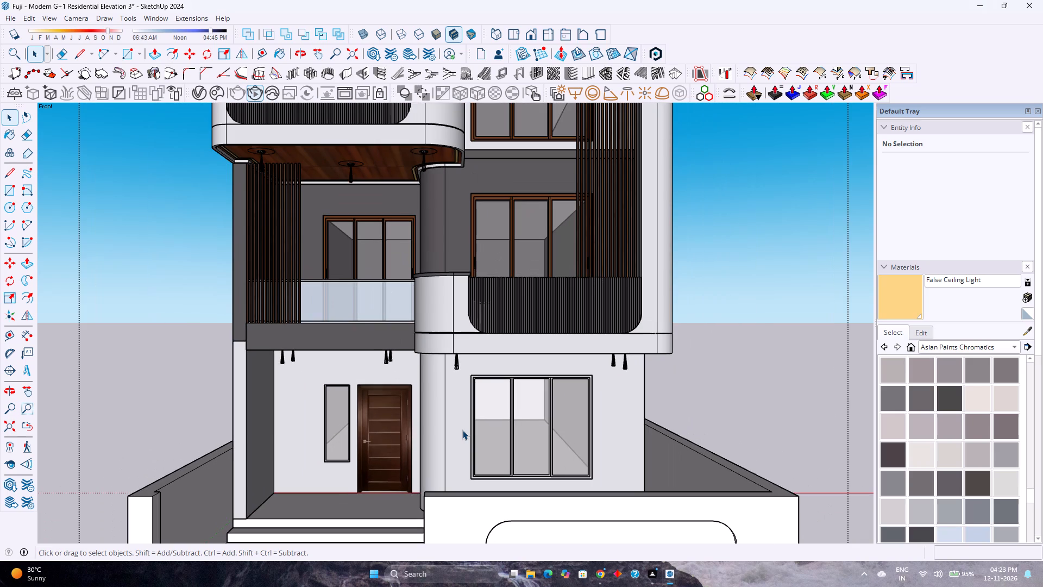
pyautogui.scroll(2, 462, 430)
pyautogui.scroll(-2, 462, 430)
pyautogui.scroll(3, 462, 430)
pyautogui.scroll(-3, 462, 430)
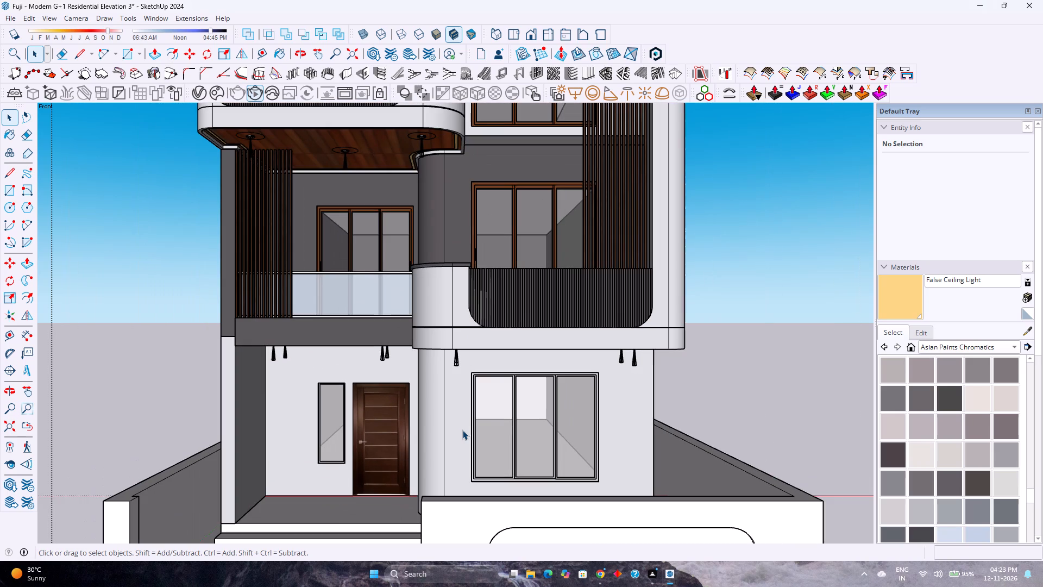
pyautogui.scroll(2, 462, 430)
pyautogui.scroll(-2, 462, 430)
pyautogui.scroll(2, 462, 430)
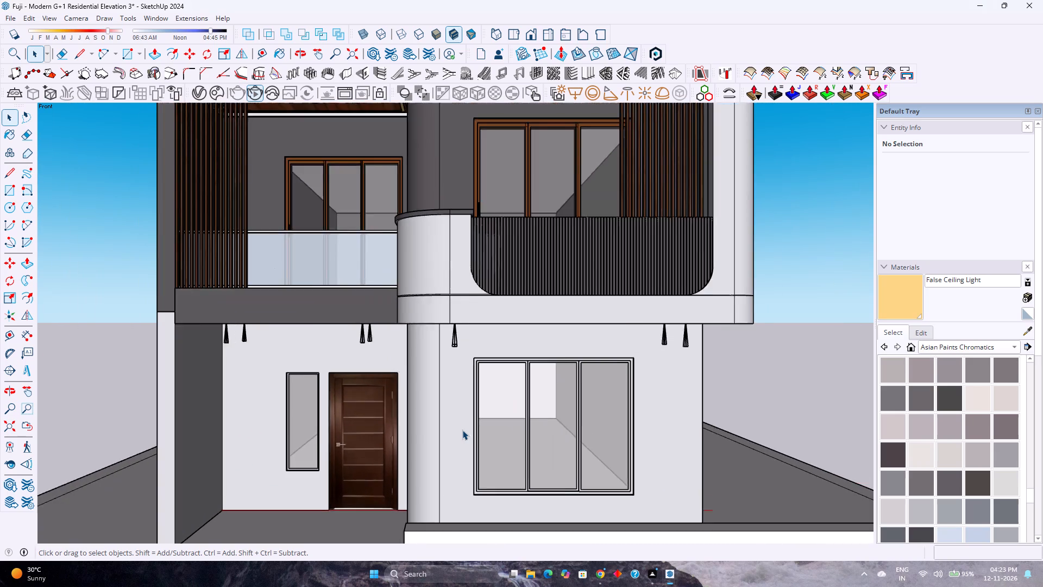
pyautogui.scroll(1, 462, 430)
pyautogui.scroll(-3, 462, 430)
pyautogui.scroll(2, 462, 430)
pyautogui.scroll(-2, 462, 430)
pyautogui.scroll(2, 463, 430)
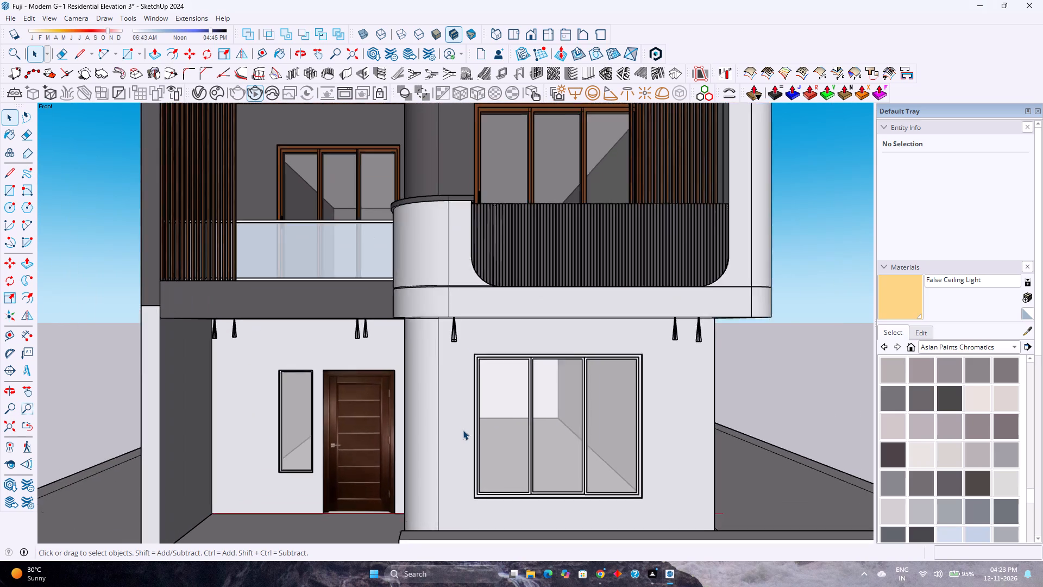
pyautogui.scroll(-1, 463, 430)
pyautogui.scroll(2, 464, 430)
pyautogui.scroll(-2, 464, 430)
pyautogui.scroll(2, 464, 430)
pyautogui.scroll(-2, 464, 430)
pyautogui.scroll(2, 464, 431)
pyautogui.scroll(-2, 464, 431)
pyautogui.scroll(2, 464, 431)
pyautogui.scroll(-2, 464, 431)
pyautogui.scroll(2, 464, 431)
pyautogui.scroll(-1, 464, 431)
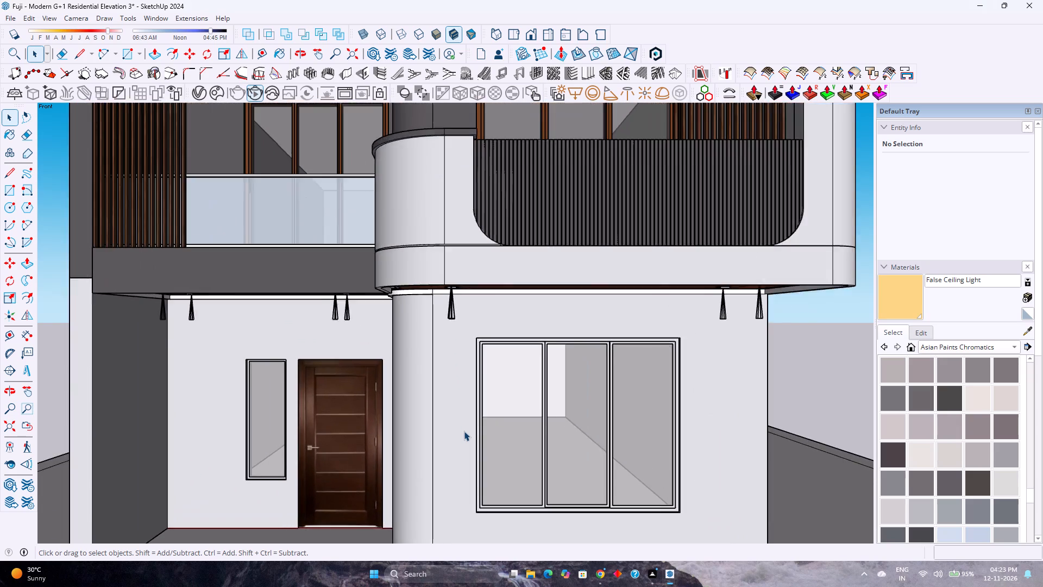
pyautogui.scroll(1, 464, 431)
pyautogui.scroll(-2, 464, 431)
pyautogui.scroll(2, 464, 431)
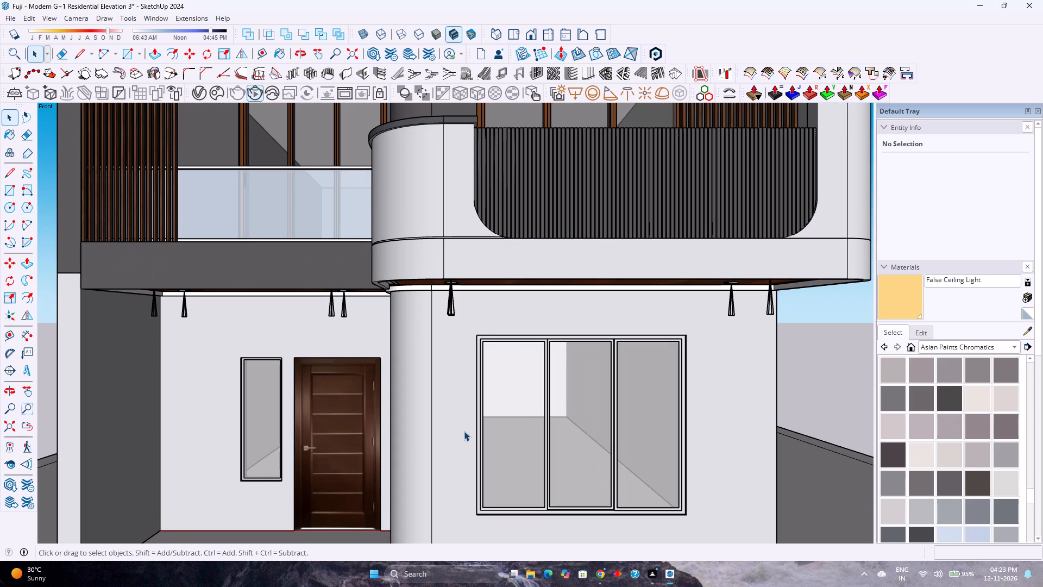
pyautogui.scroll(-1, 464, 431)
pyautogui.scroll(1, 464, 431)
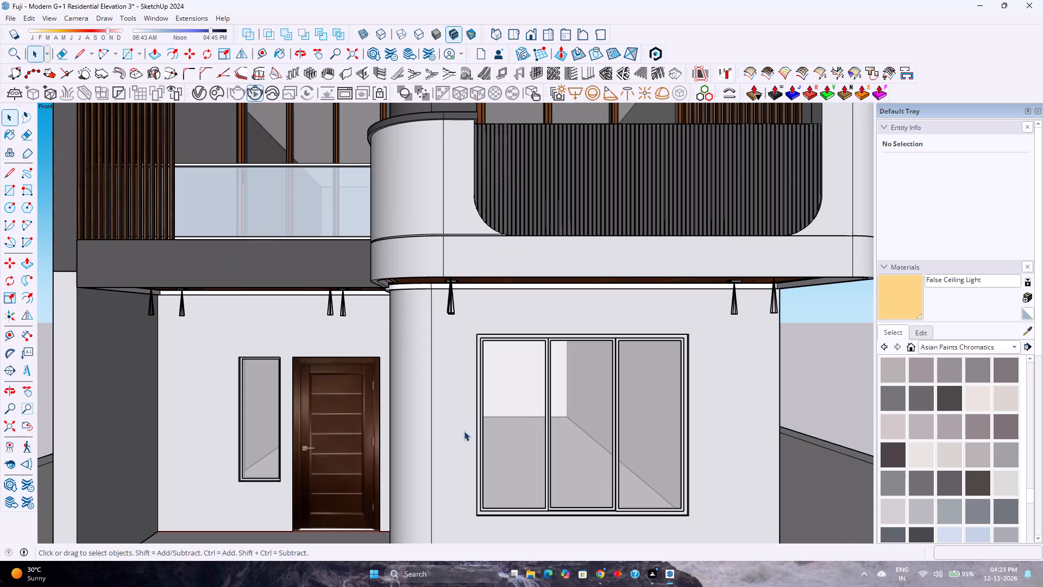
pyautogui.scroll(-3, 464, 431)
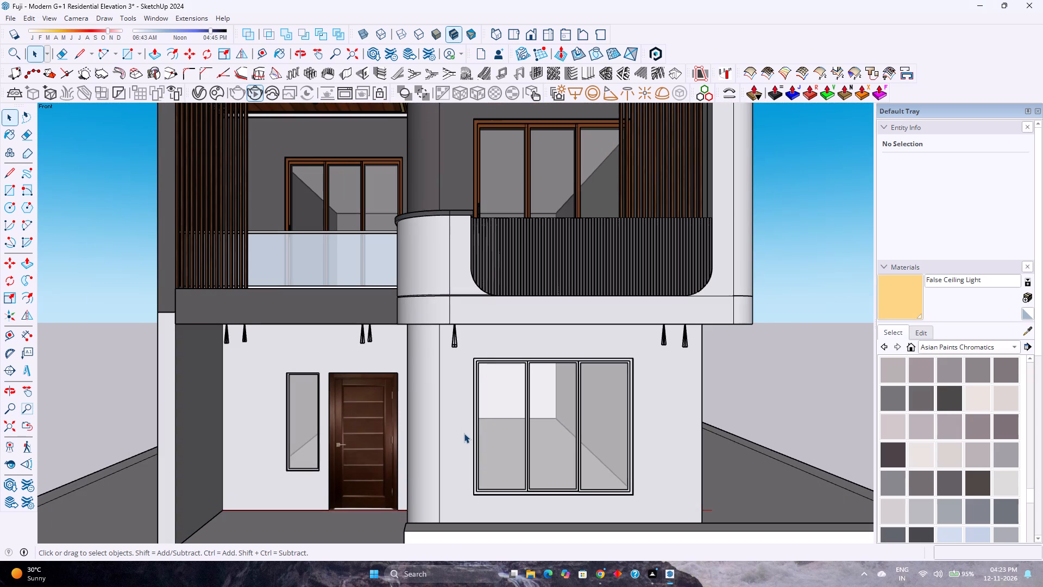
pyautogui.scroll(-2, 464, 433)
pyautogui.scroll(2, 464, 433)
pyautogui.scroll(-2, 464, 433)
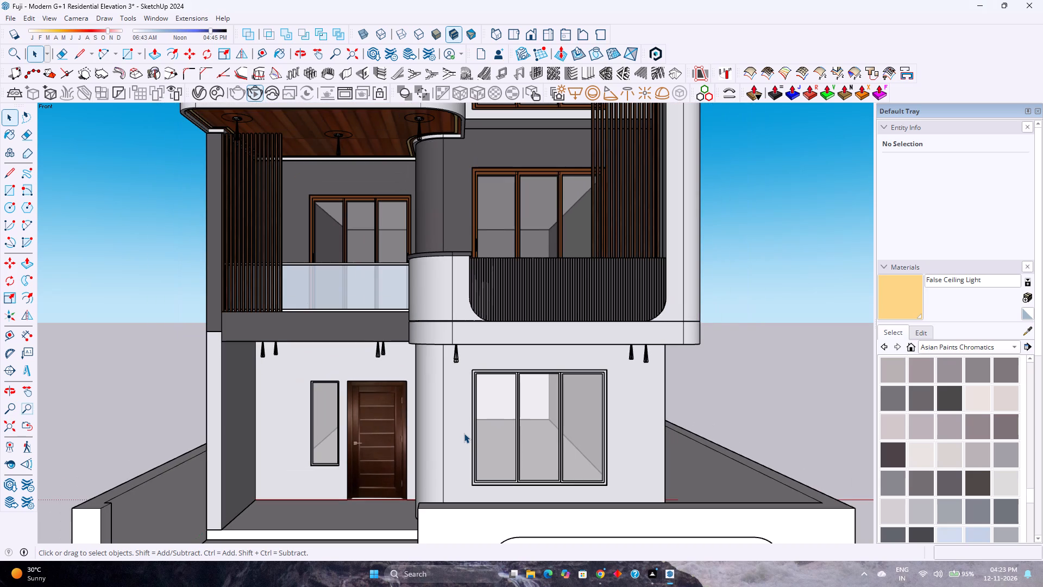
pyautogui.scroll(2, 464, 433)
pyautogui.scroll(-2, 464, 433)
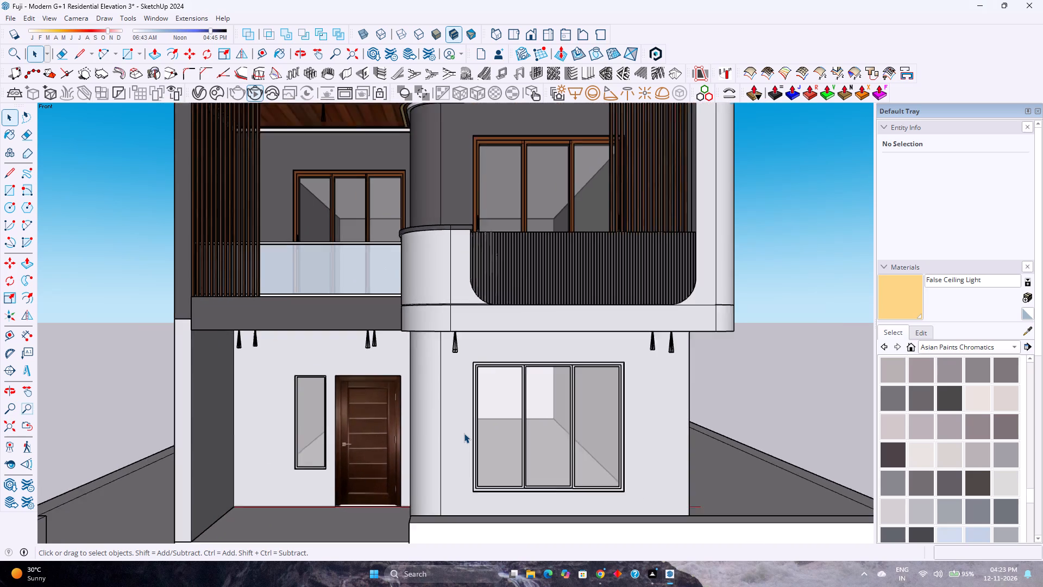
pyautogui.scroll(-1, 464, 433)
pyautogui.scroll(3, 464, 433)
pyautogui.scroll(-3, 464, 433)
pyautogui.scroll(3, 464, 435)
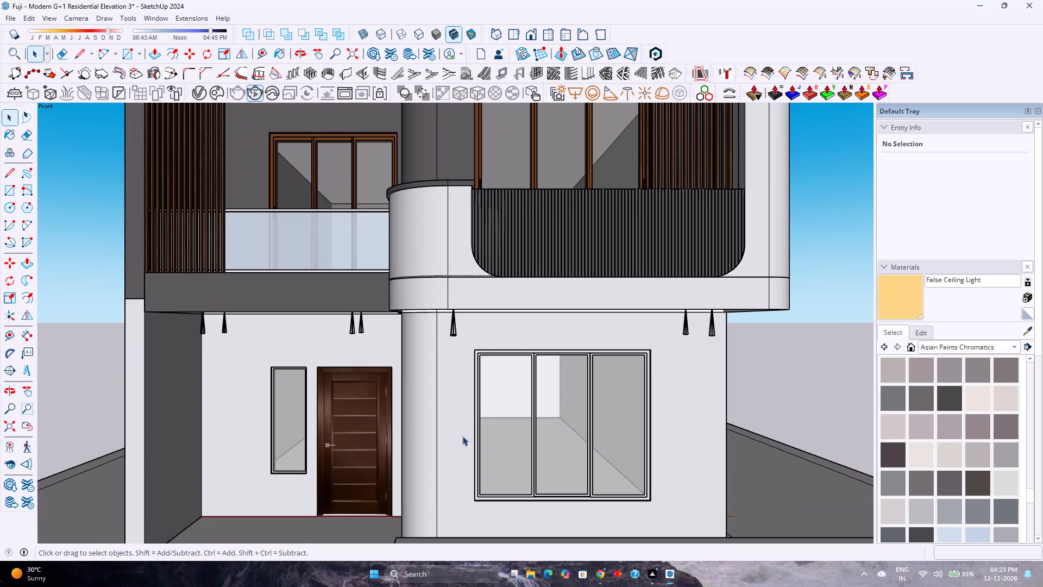
pyautogui.scroll(-3, 461, 436)
pyautogui.scroll(2, 461, 436)
pyautogui.scroll(-9, 461, 436)
pyautogui.scroll(3, 463, 438)
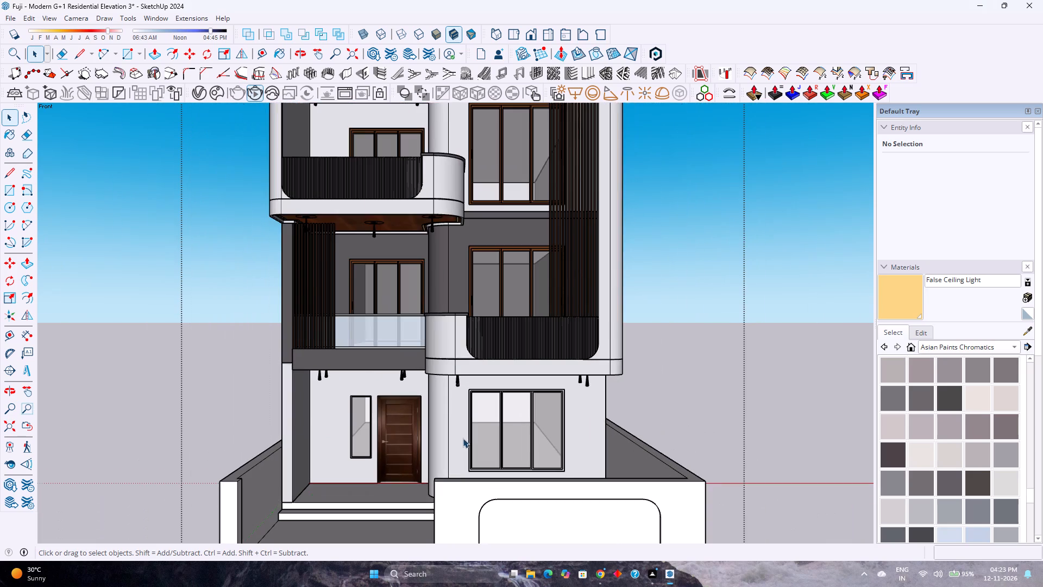
pyautogui.scroll(-2, 460, 443)
pyautogui.scroll(2, 460, 444)
pyautogui.scroll(-1, 460, 444)
pyautogui.scroll(1, 460, 444)
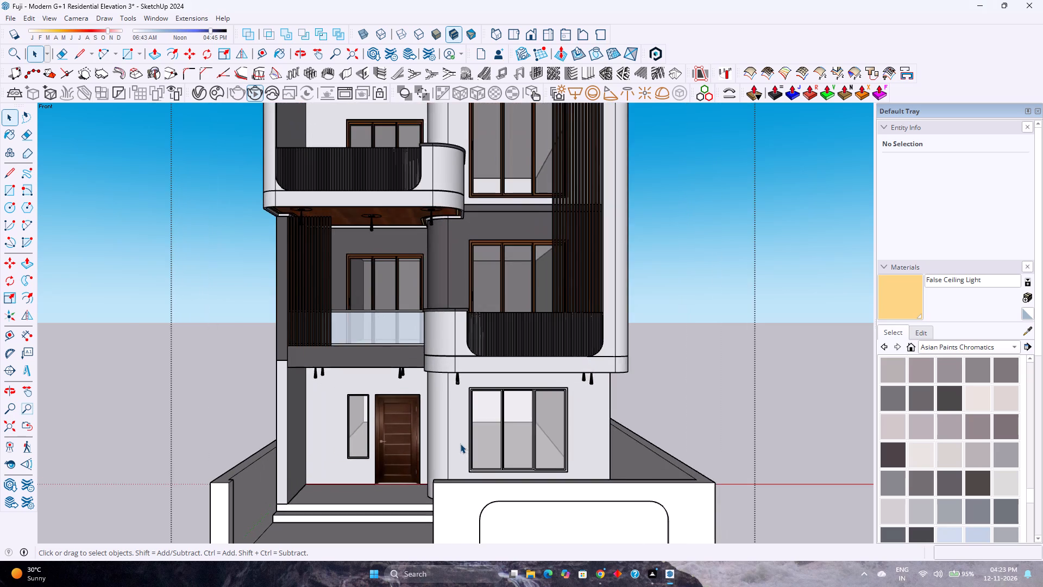
pyautogui.scroll(1, 460, 444)
pyautogui.scroll(-2, 460, 444)
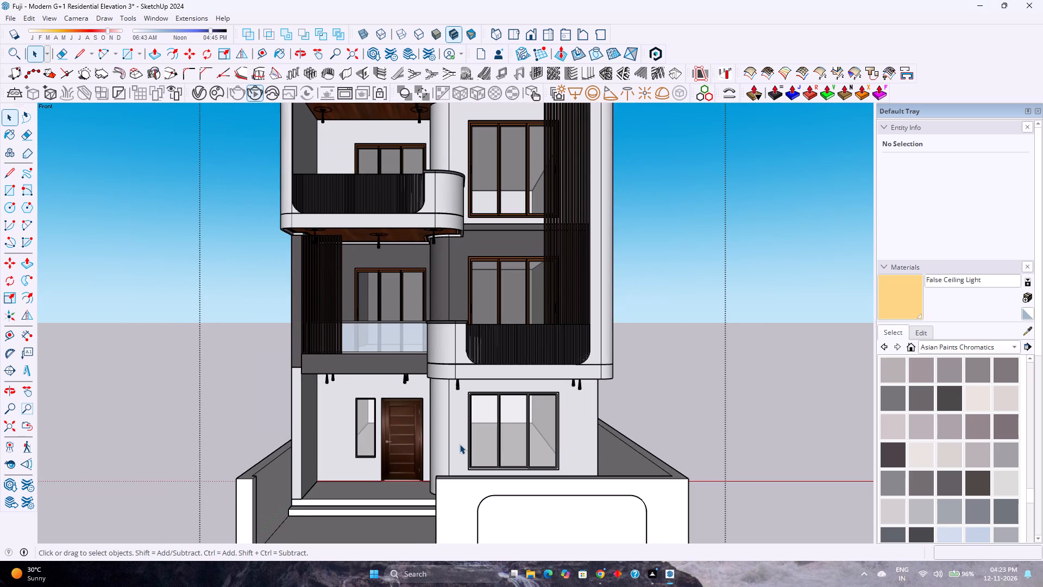
pyautogui.scroll(2, 460, 444)
pyautogui.scroll(-4, 460, 444)
pyautogui.scroll(1, 459, 448)
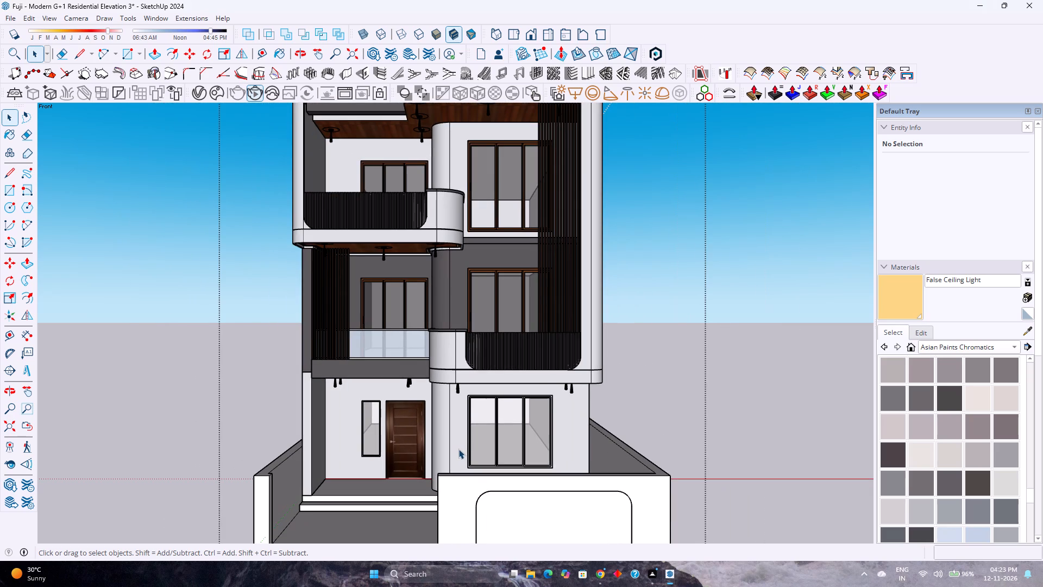
pyautogui.scroll(-3, 454, 447)
pyautogui.scroll(1, 454, 447)
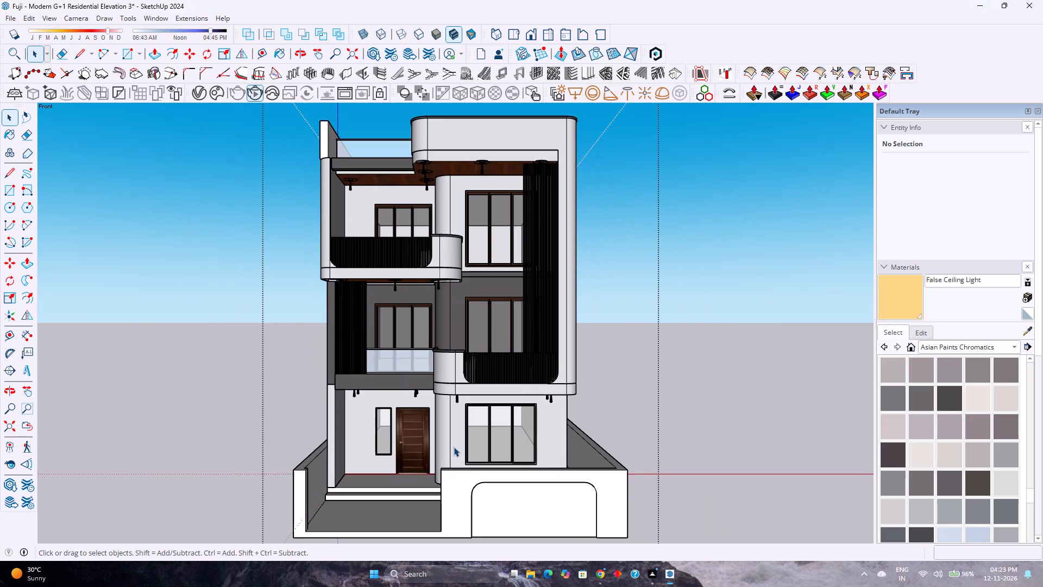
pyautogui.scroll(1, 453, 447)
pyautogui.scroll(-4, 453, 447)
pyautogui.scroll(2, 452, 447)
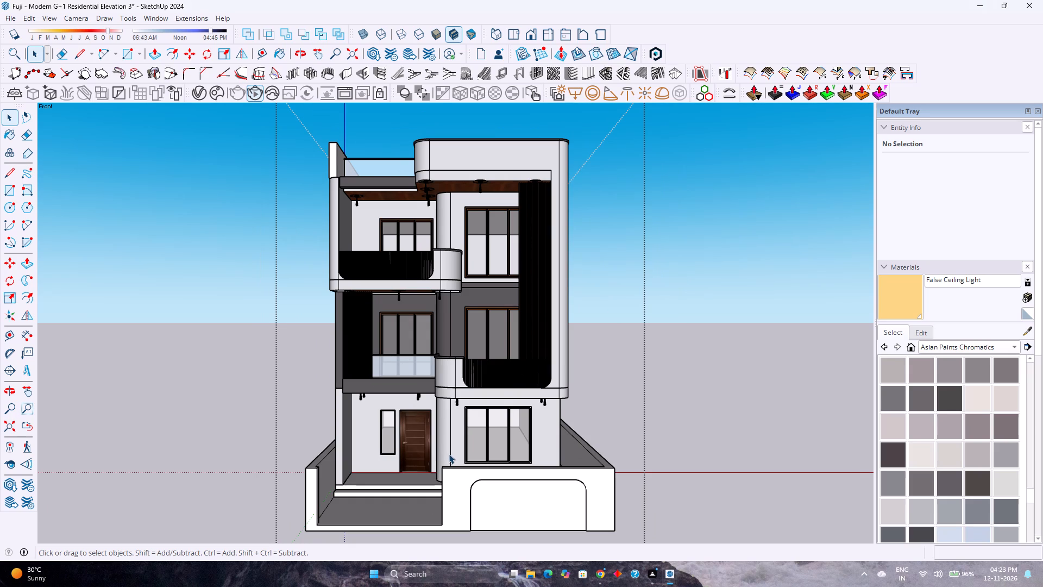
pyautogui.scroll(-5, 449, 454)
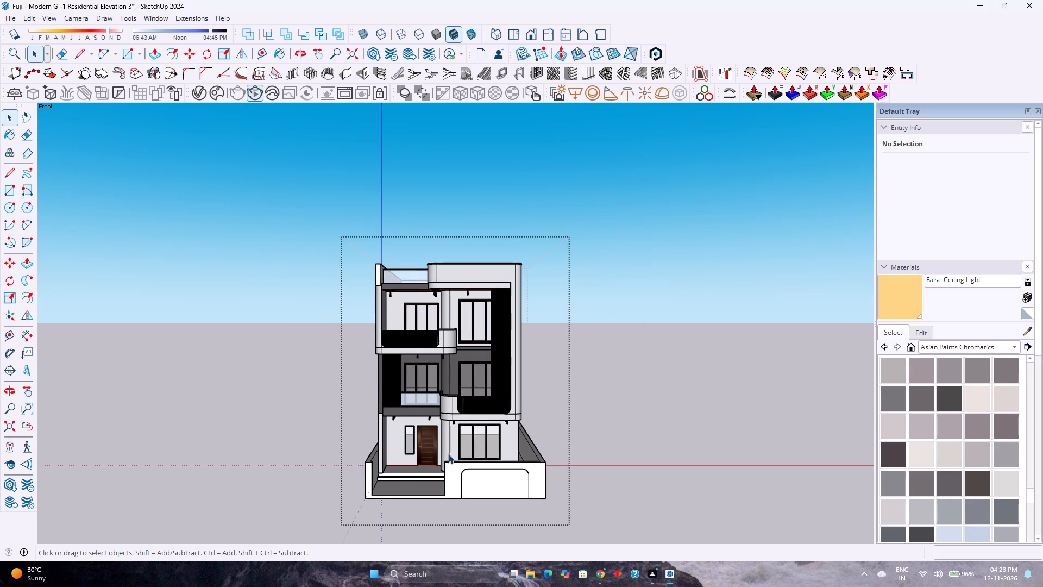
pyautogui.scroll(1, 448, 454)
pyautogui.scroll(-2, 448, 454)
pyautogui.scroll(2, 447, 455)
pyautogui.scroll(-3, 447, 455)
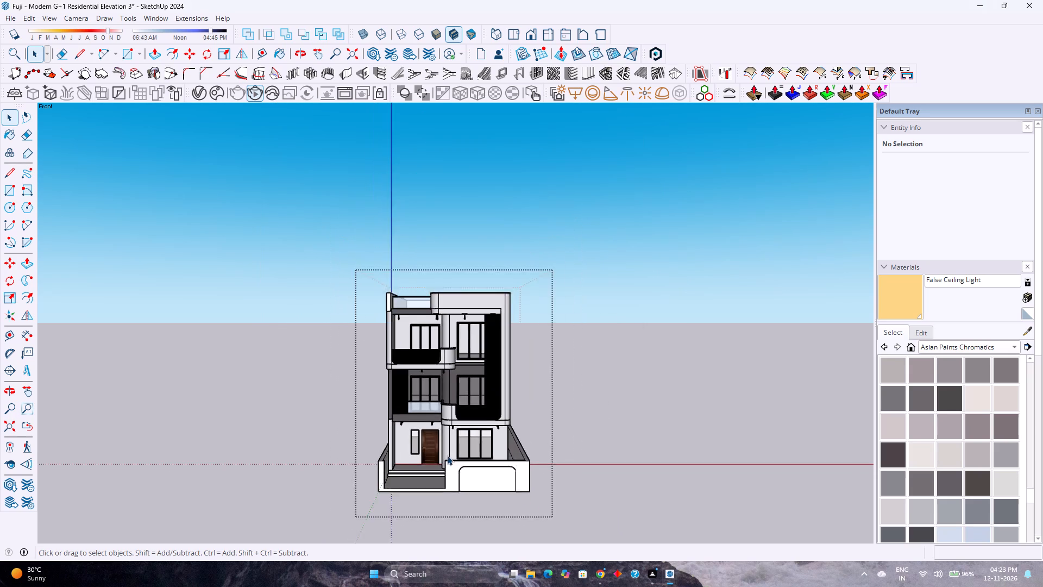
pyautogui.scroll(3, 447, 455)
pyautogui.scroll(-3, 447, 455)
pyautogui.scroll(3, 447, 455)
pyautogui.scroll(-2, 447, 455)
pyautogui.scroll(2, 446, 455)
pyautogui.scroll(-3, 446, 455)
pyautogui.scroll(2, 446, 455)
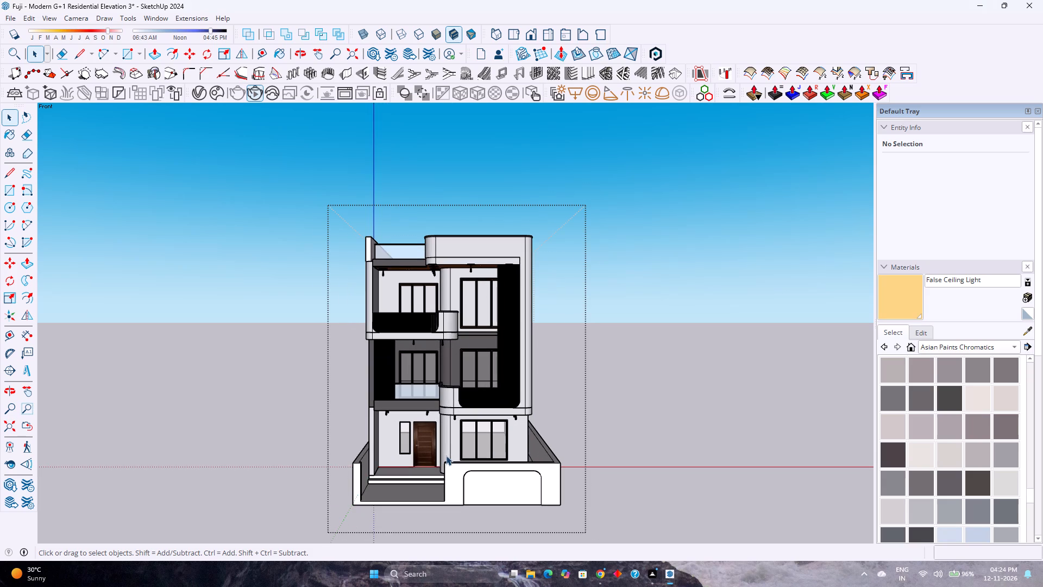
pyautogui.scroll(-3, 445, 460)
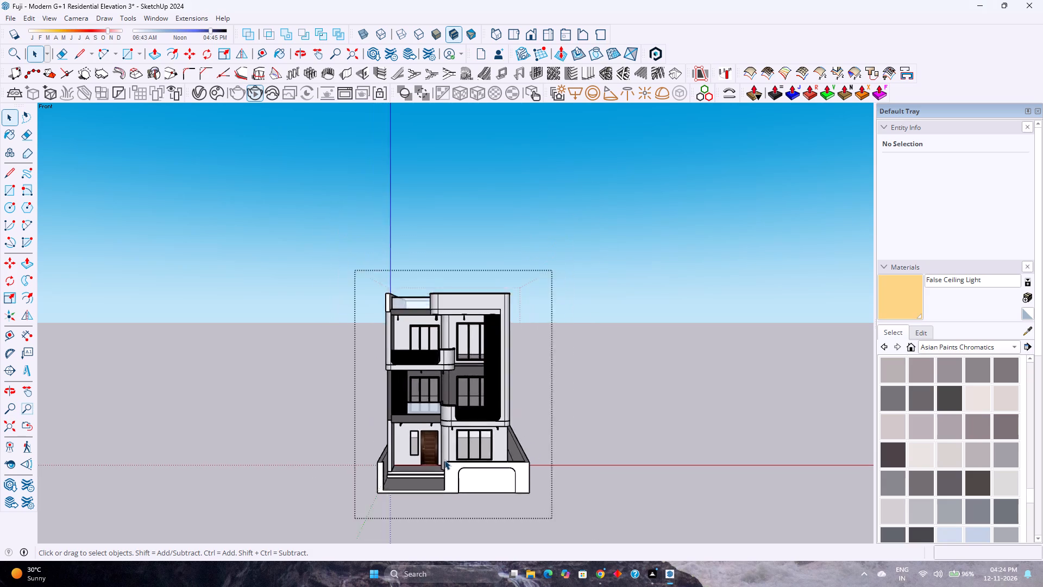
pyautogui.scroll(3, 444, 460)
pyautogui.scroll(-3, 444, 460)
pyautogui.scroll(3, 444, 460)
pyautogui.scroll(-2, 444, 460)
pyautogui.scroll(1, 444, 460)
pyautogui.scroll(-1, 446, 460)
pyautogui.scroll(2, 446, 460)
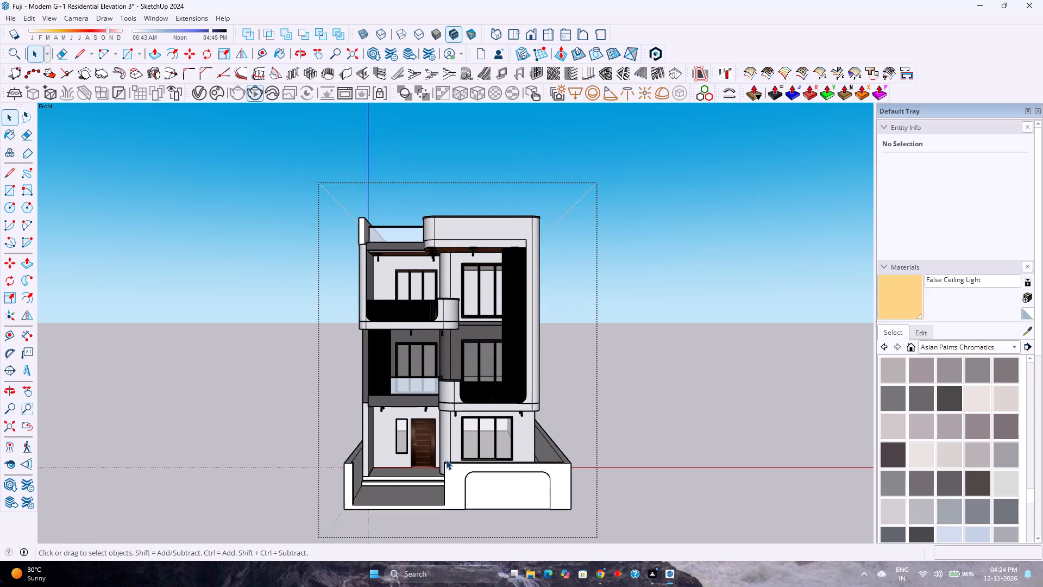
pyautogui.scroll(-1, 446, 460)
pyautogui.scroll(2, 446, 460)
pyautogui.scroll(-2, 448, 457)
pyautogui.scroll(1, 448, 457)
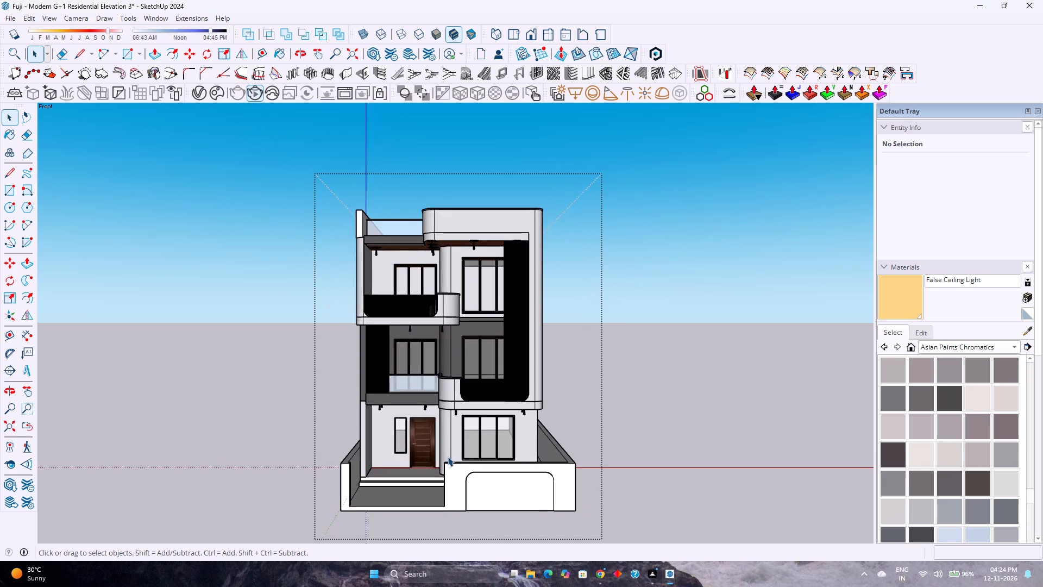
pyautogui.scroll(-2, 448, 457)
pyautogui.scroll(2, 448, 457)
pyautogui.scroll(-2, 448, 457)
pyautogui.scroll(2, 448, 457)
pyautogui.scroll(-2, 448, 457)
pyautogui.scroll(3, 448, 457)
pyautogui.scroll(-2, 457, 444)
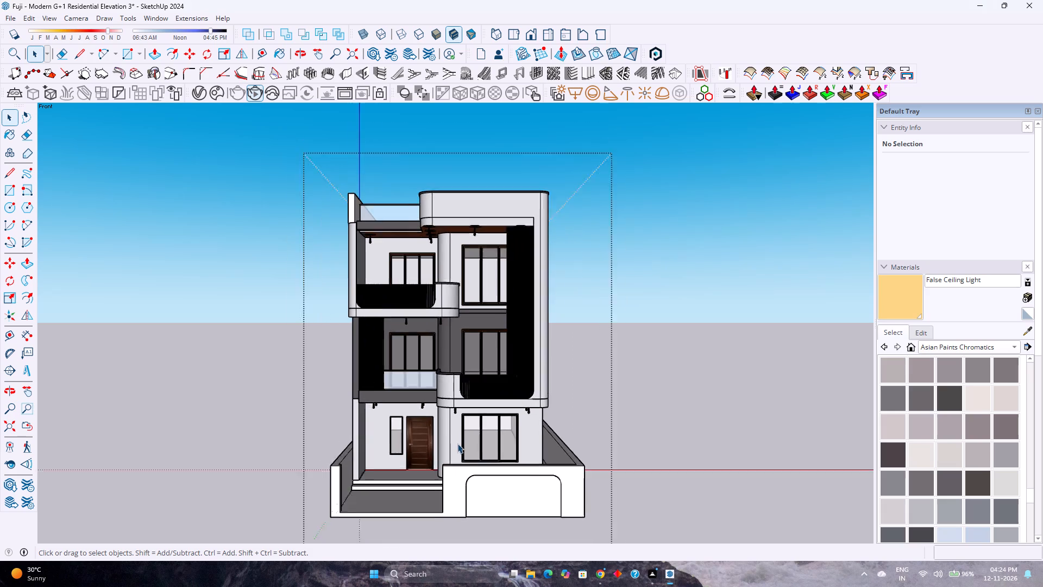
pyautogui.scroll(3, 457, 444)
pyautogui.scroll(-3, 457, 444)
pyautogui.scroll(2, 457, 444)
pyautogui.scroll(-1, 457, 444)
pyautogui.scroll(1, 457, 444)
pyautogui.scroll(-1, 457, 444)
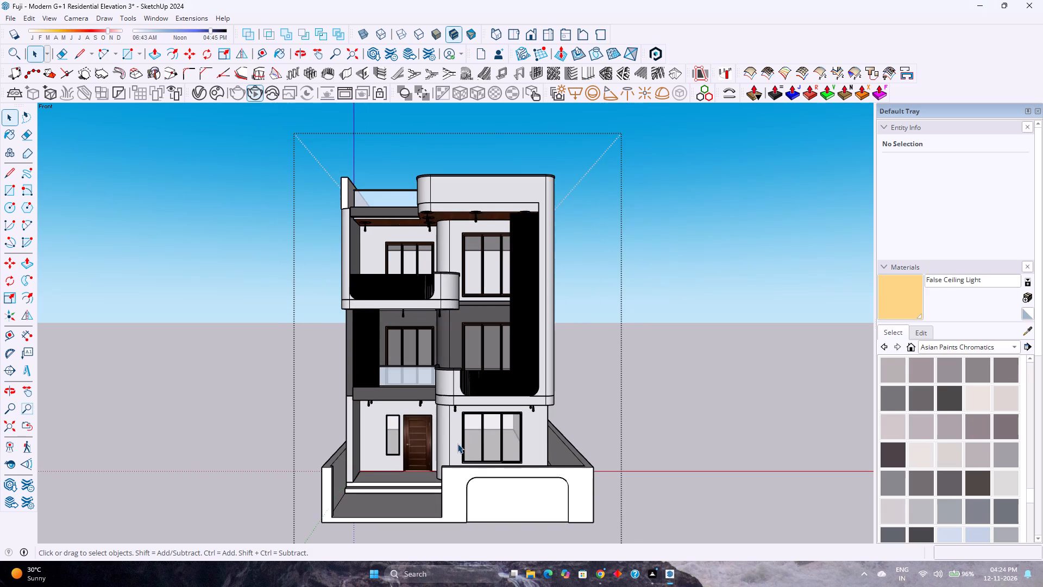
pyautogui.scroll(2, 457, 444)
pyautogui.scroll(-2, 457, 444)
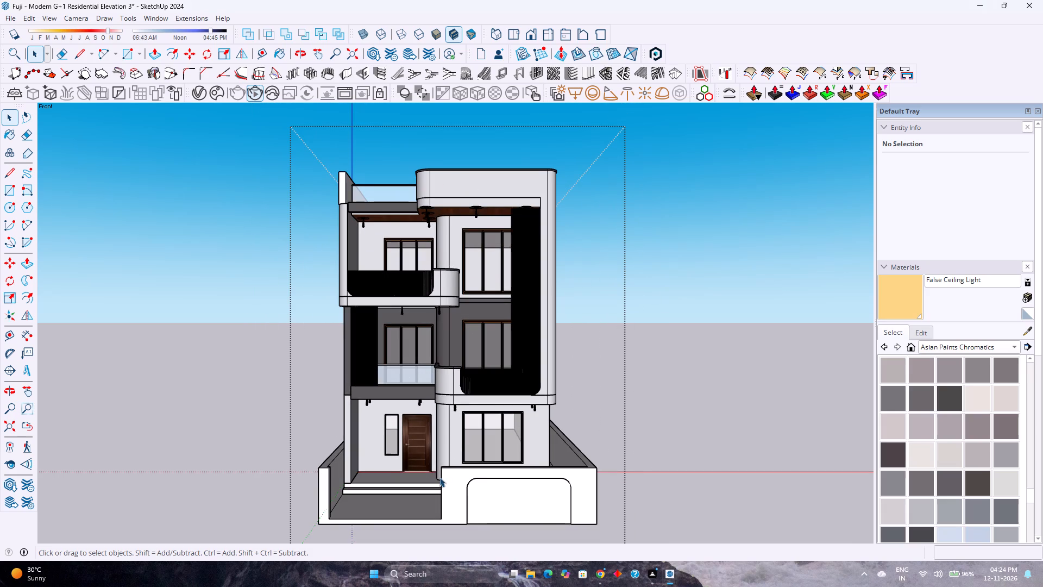
# Check the straight-on framing of the whole front elevation from the roof parapet to the compound wall.
pyautogui.scroll(2, 449, 494)
pyautogui.scroll(-1, 451, 488)
pyautogui.scroll(1, 441, 404)
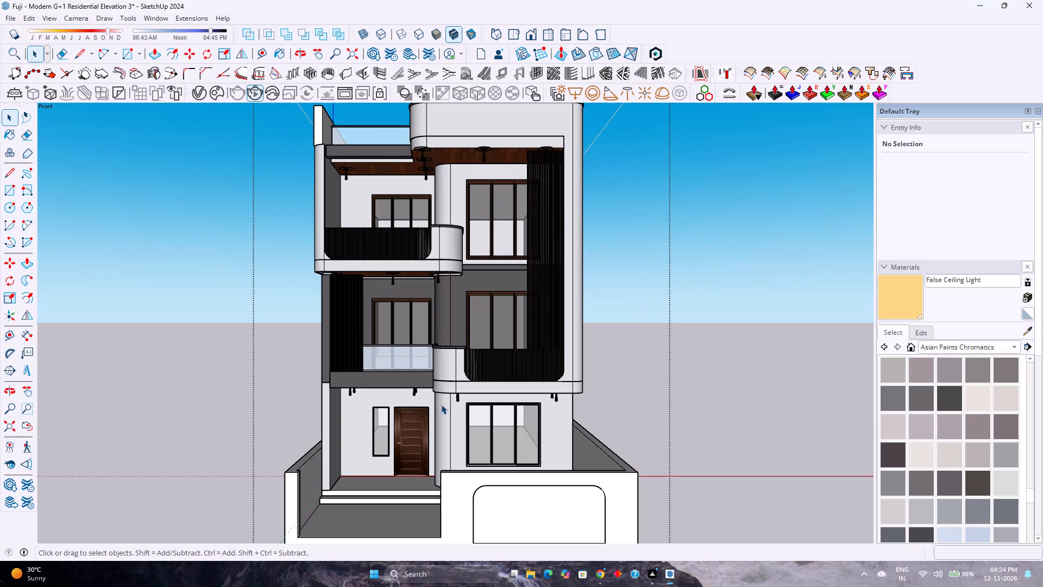
pyautogui.scroll(-1, 441, 404)
pyautogui.click(4, 426)
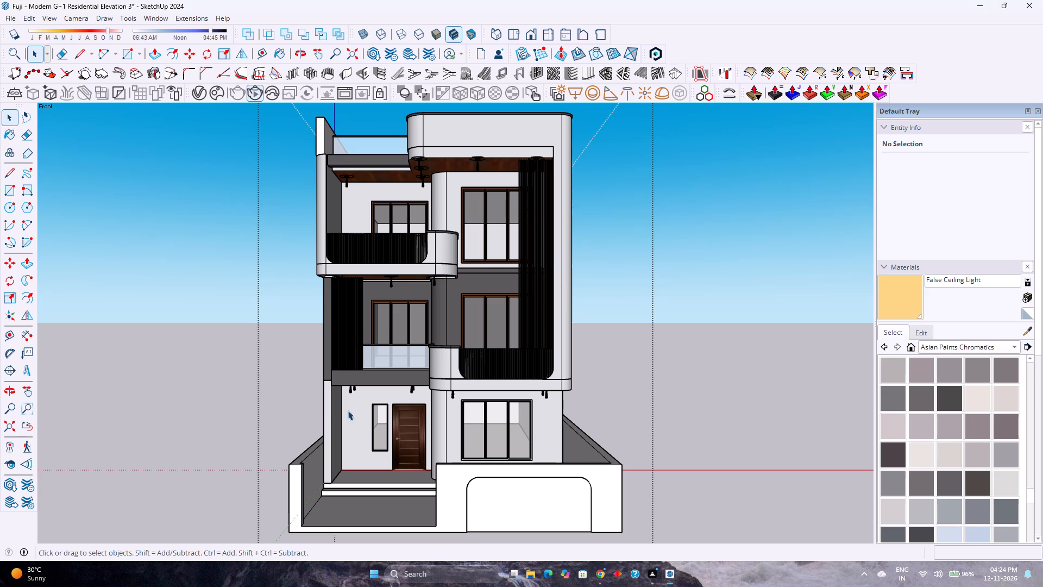
pyautogui.scroll(1, 347, 411)
pyautogui.scroll(-1, 347, 411)
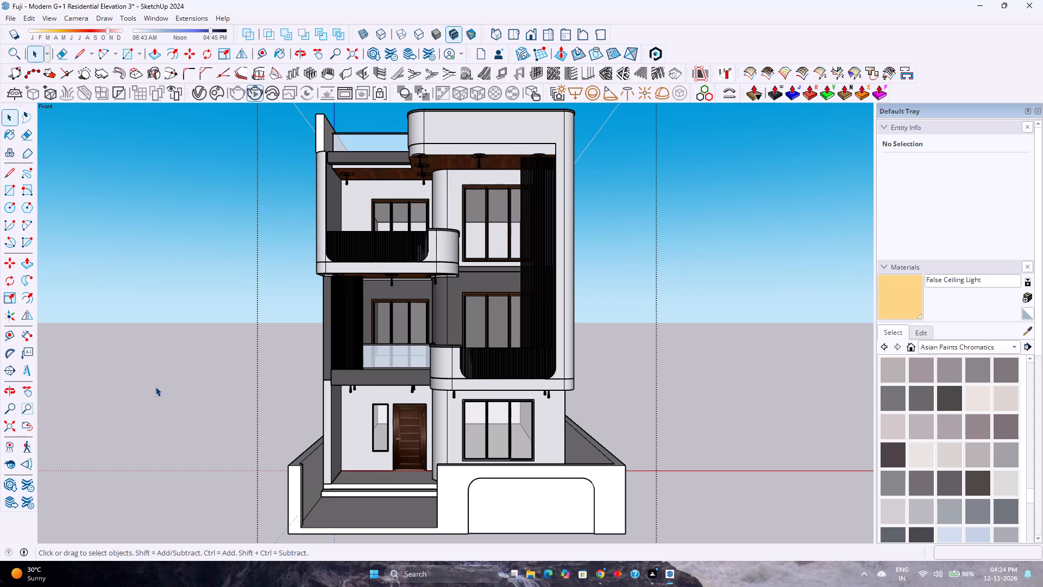
pyautogui.scroll(-1, 254, 385)
pyautogui.scroll(3, 254, 386)
pyautogui.scroll(-2, 254, 386)
pyautogui.scroll(1, 254, 386)
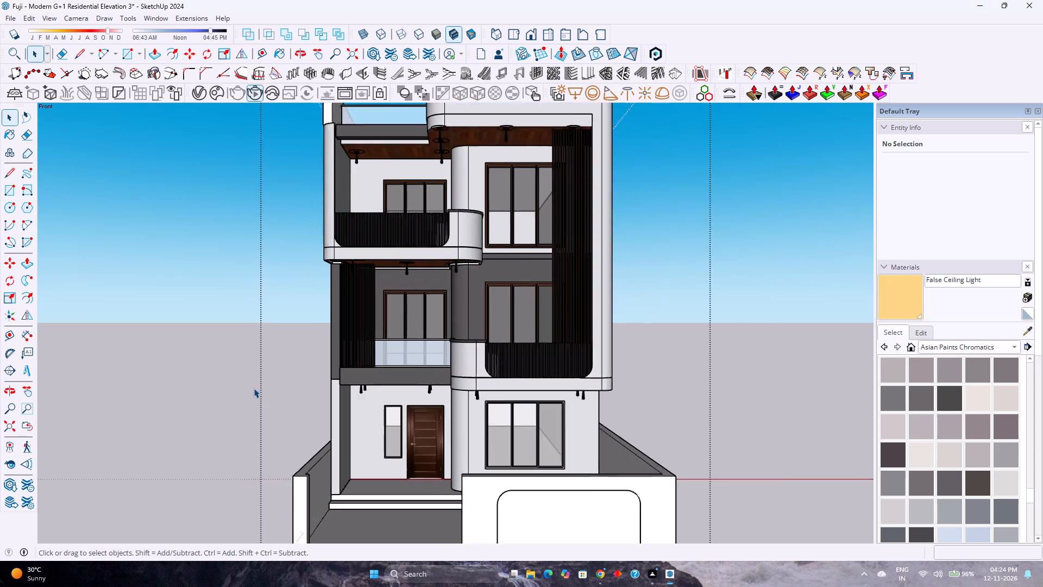
pyautogui.scroll(1, 254, 388)
pyautogui.scroll(-2, 254, 390)
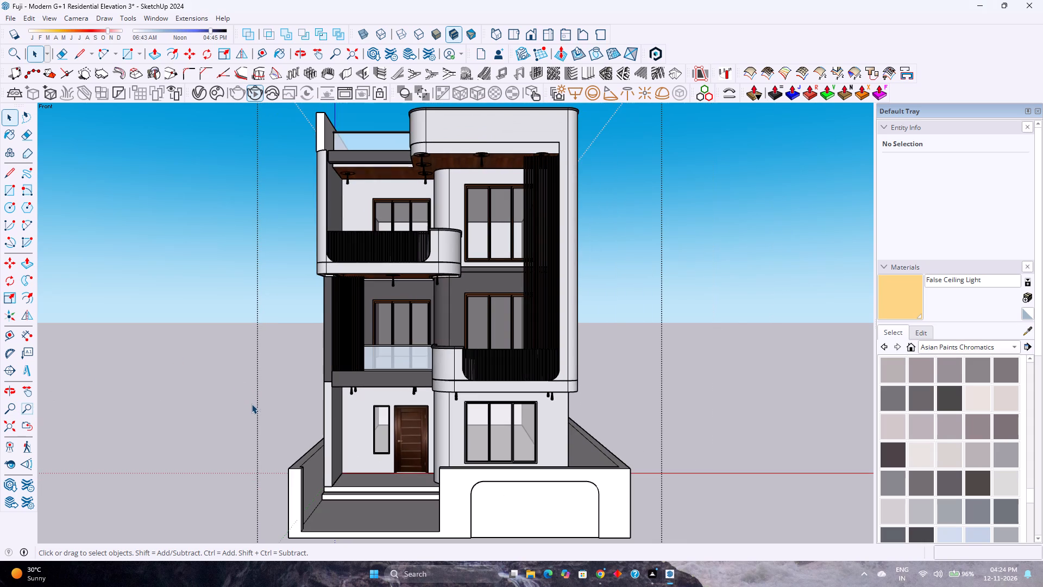
pyautogui.scroll(-1, 661, 386)
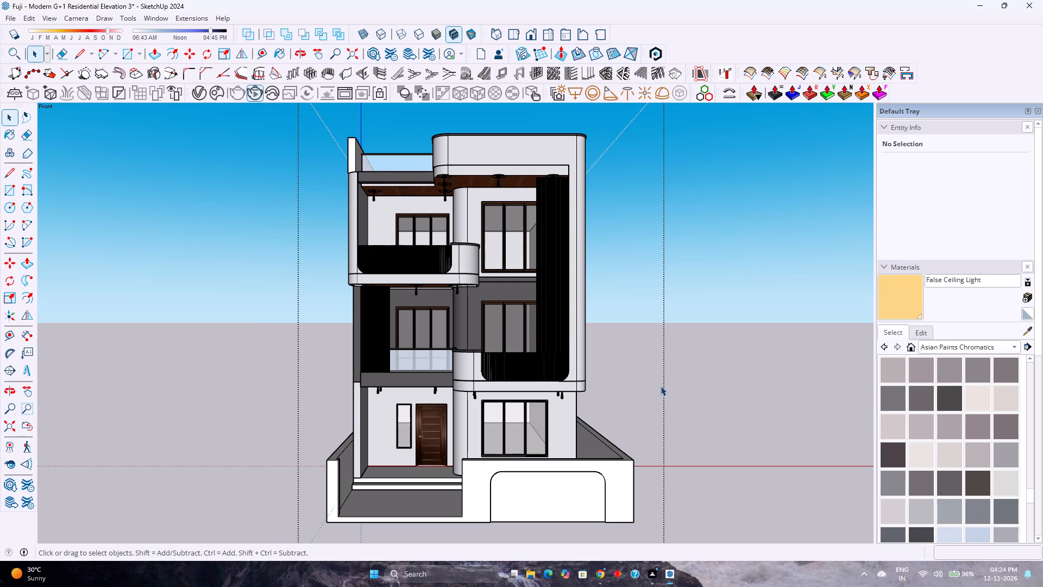
pyautogui.scroll(1, 482, 342)
pyautogui.scroll(-1, 482, 342)
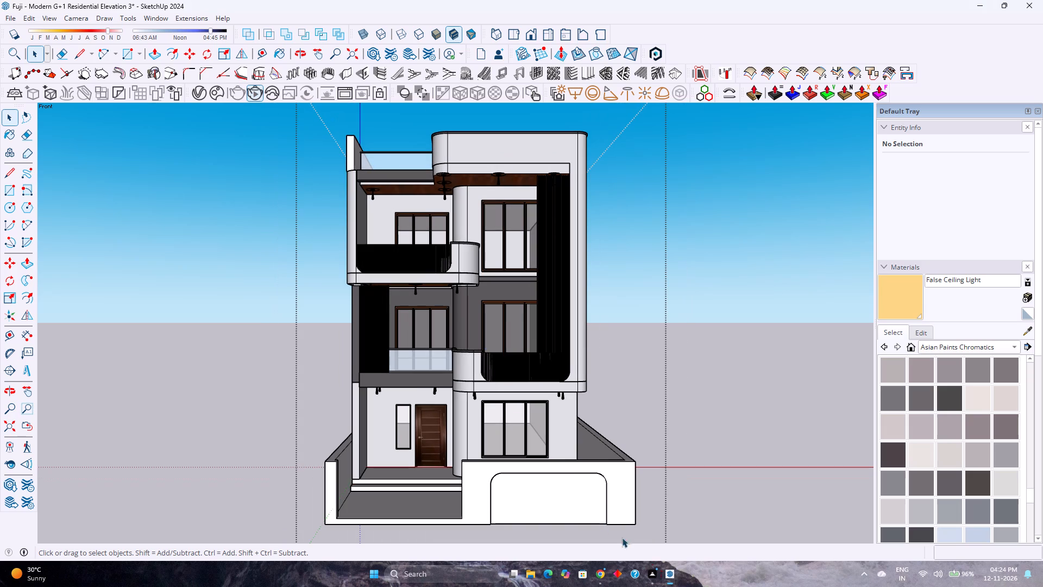
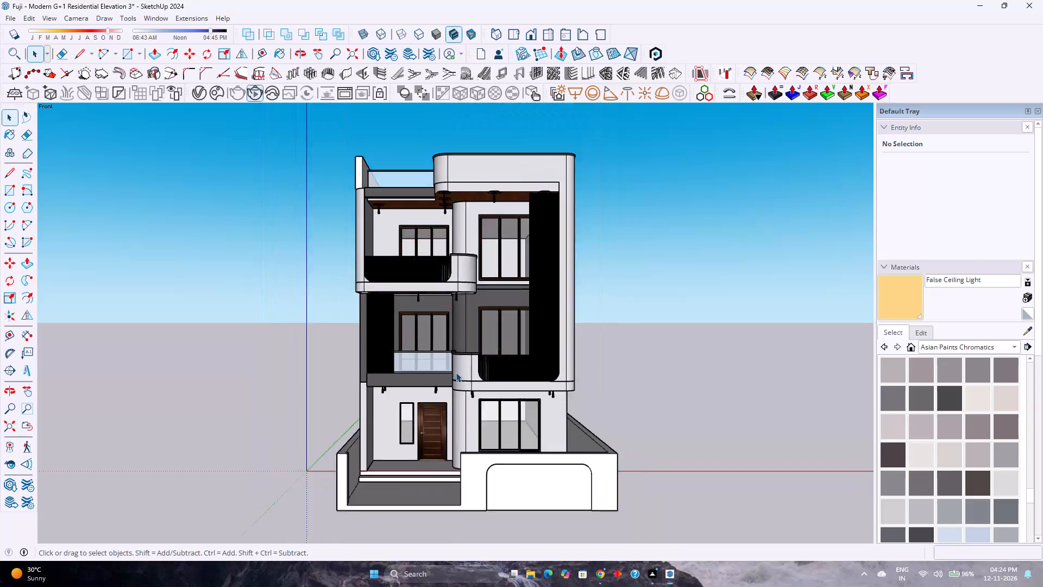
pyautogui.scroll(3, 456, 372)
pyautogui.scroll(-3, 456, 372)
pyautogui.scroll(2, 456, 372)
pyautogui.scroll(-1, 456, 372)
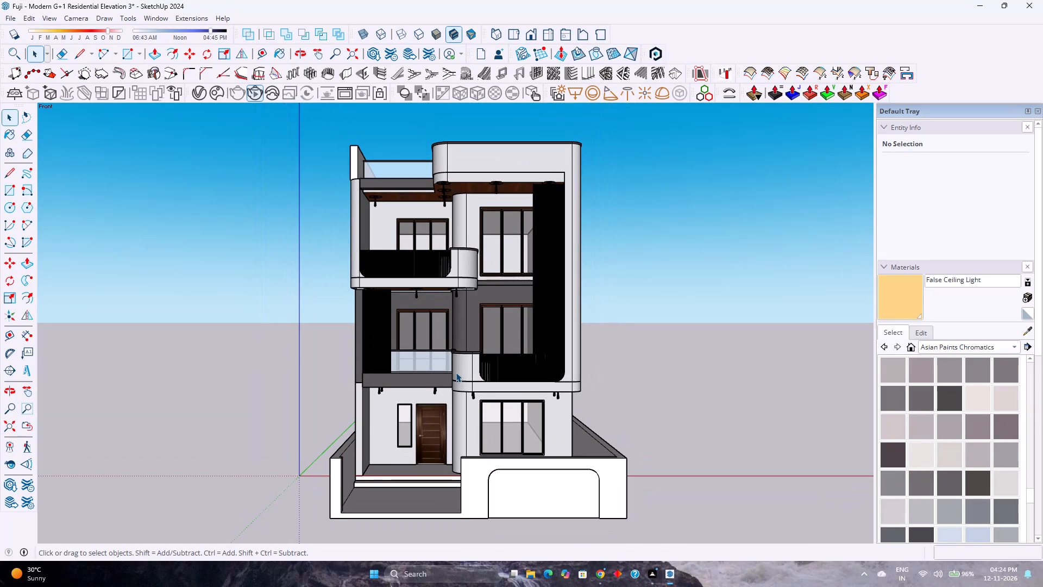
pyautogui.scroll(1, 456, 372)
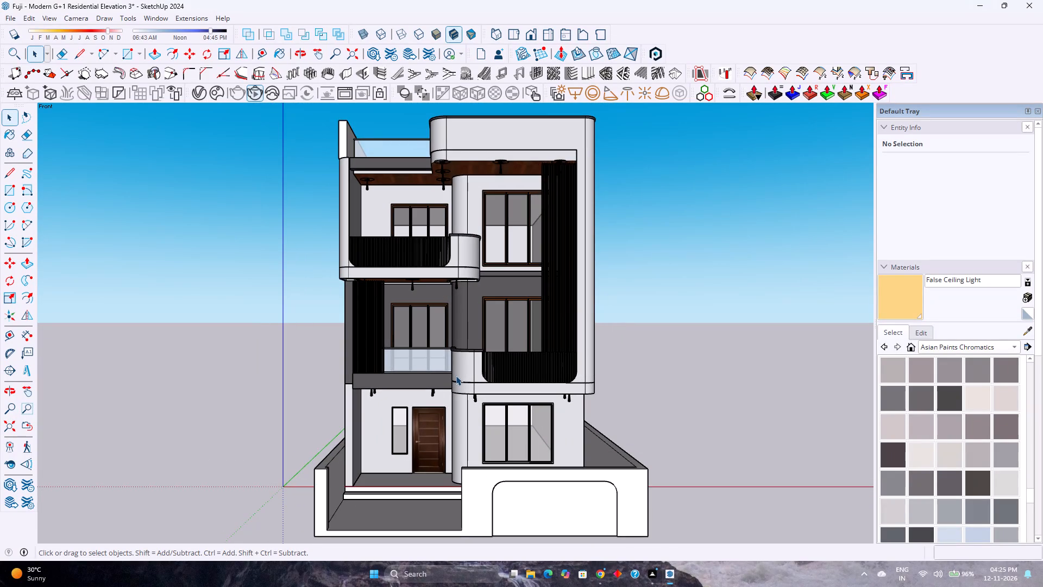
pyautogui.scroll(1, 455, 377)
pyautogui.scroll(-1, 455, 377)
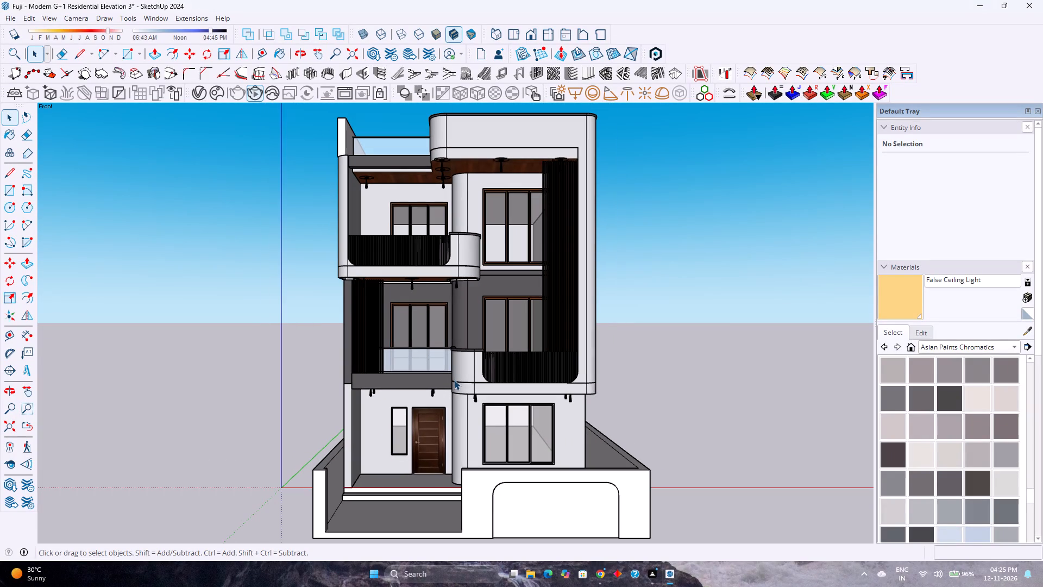
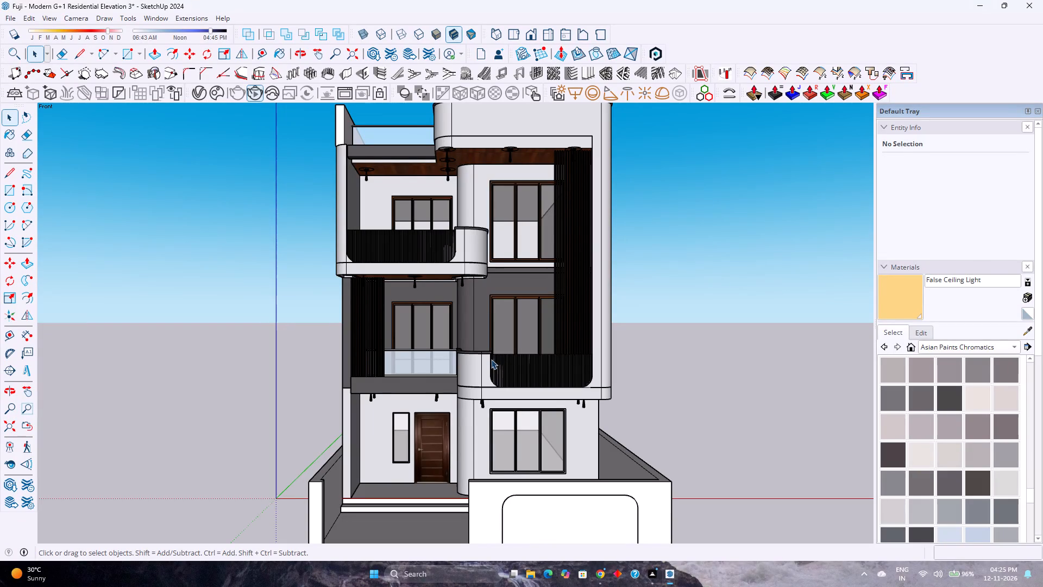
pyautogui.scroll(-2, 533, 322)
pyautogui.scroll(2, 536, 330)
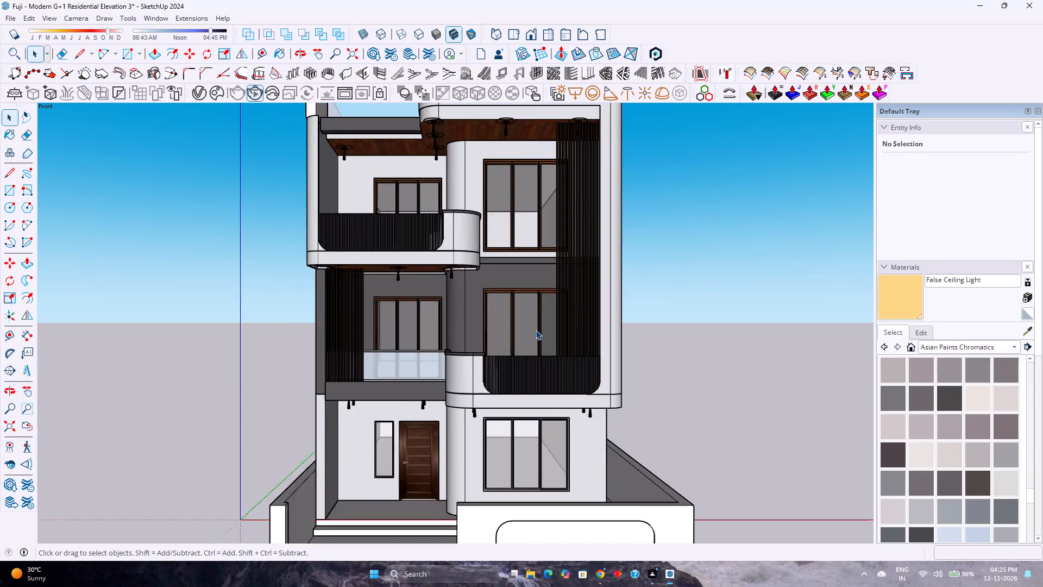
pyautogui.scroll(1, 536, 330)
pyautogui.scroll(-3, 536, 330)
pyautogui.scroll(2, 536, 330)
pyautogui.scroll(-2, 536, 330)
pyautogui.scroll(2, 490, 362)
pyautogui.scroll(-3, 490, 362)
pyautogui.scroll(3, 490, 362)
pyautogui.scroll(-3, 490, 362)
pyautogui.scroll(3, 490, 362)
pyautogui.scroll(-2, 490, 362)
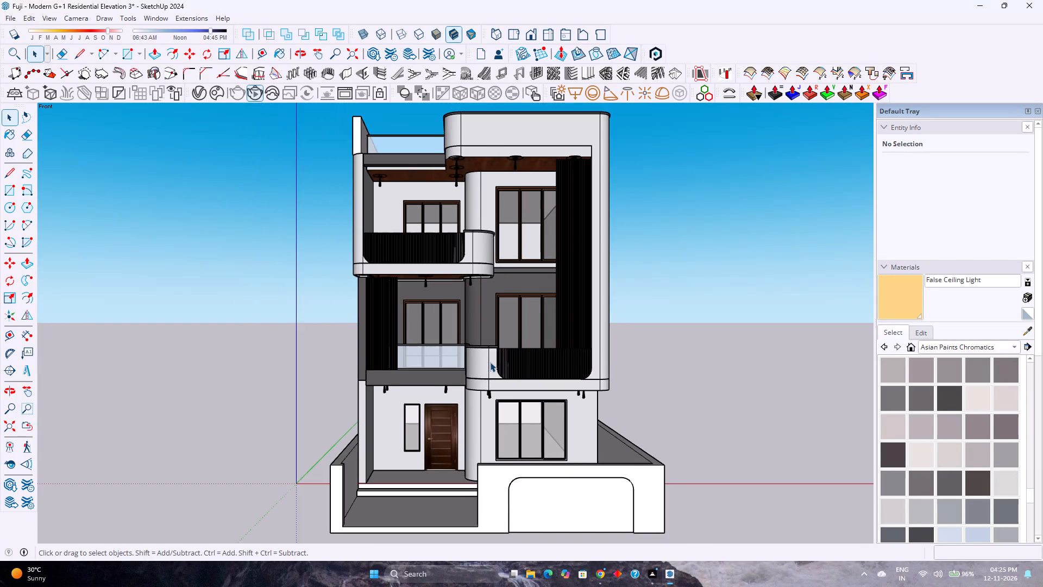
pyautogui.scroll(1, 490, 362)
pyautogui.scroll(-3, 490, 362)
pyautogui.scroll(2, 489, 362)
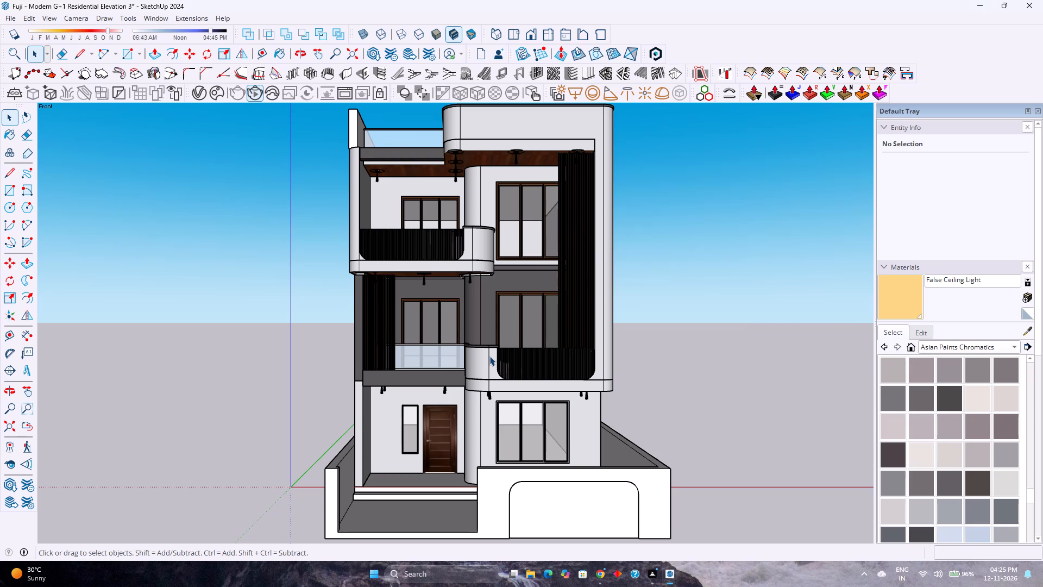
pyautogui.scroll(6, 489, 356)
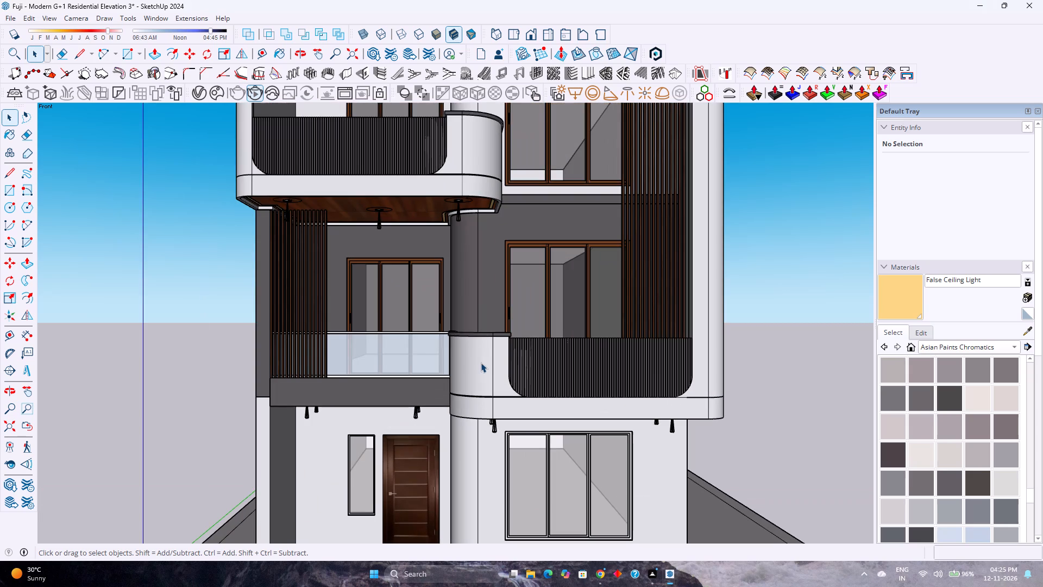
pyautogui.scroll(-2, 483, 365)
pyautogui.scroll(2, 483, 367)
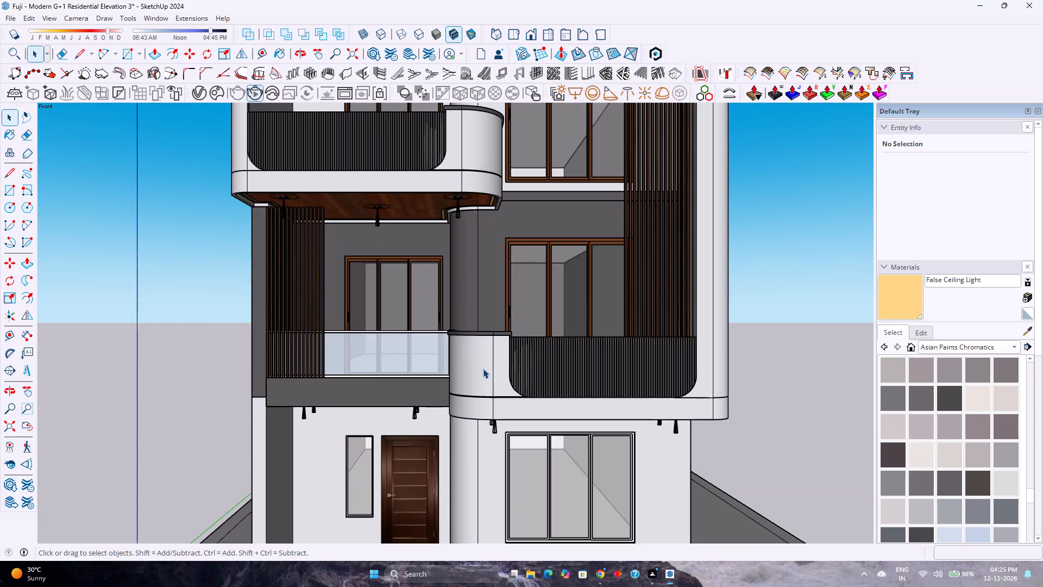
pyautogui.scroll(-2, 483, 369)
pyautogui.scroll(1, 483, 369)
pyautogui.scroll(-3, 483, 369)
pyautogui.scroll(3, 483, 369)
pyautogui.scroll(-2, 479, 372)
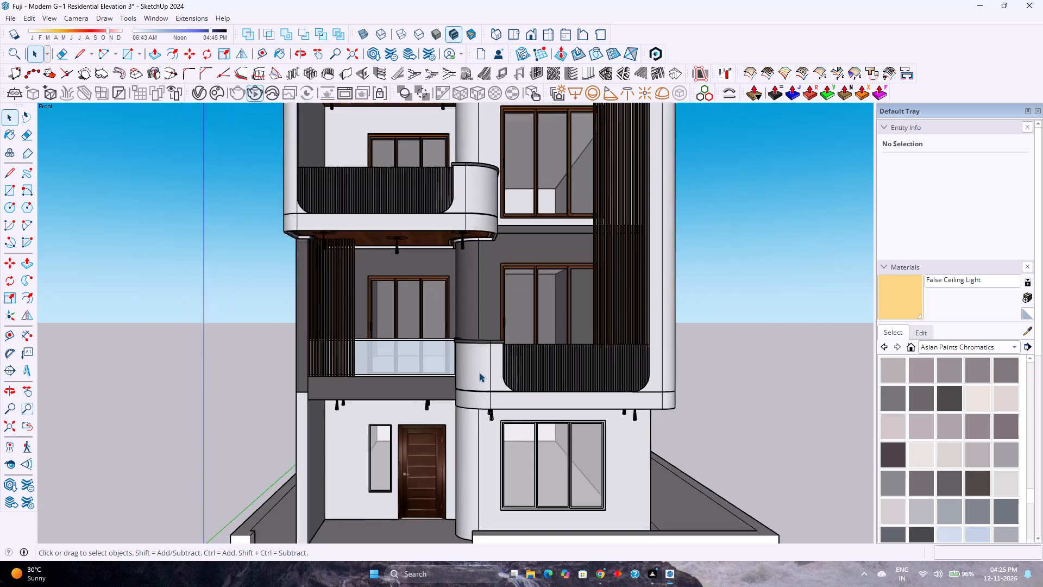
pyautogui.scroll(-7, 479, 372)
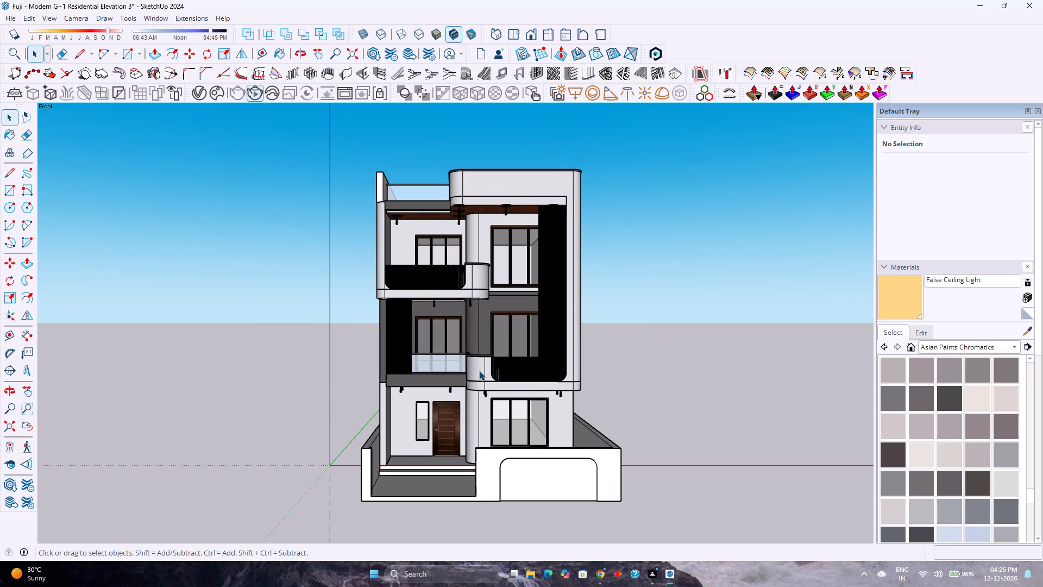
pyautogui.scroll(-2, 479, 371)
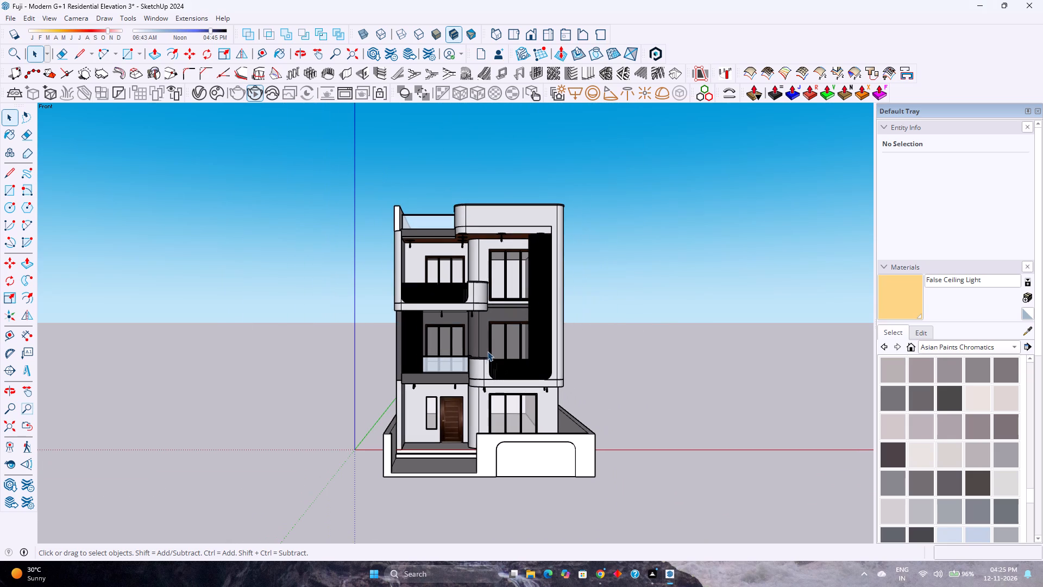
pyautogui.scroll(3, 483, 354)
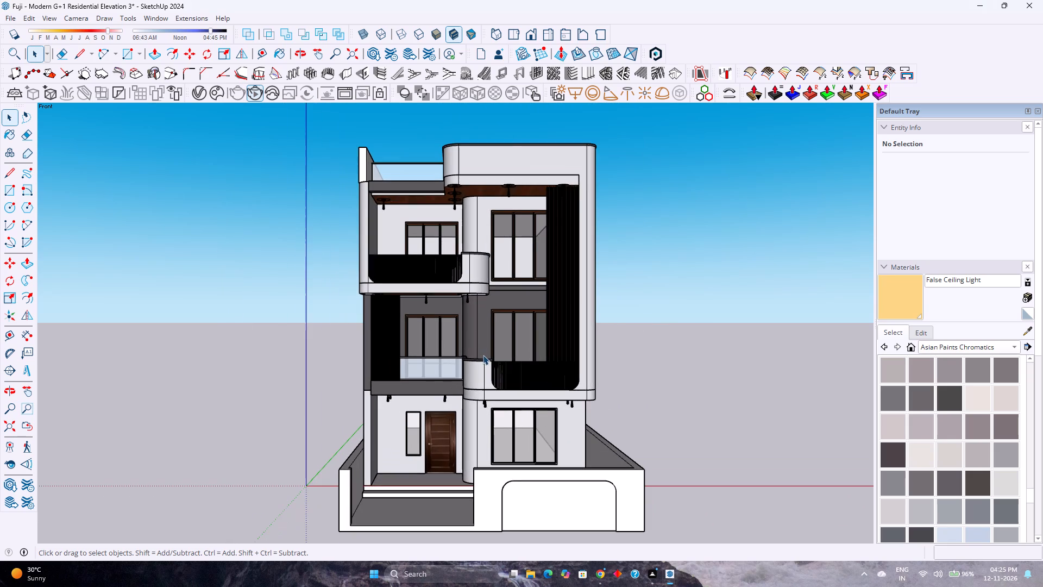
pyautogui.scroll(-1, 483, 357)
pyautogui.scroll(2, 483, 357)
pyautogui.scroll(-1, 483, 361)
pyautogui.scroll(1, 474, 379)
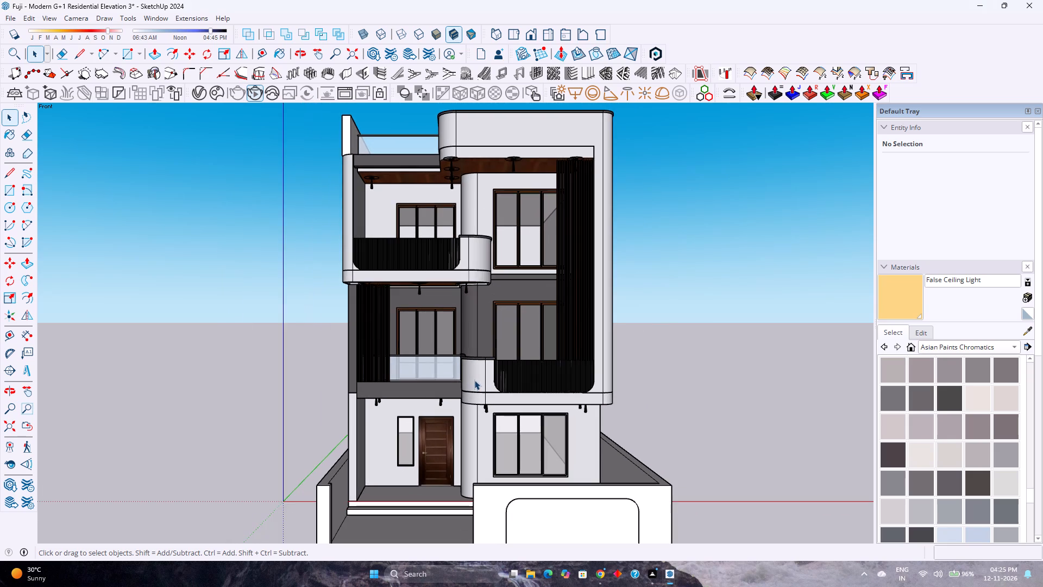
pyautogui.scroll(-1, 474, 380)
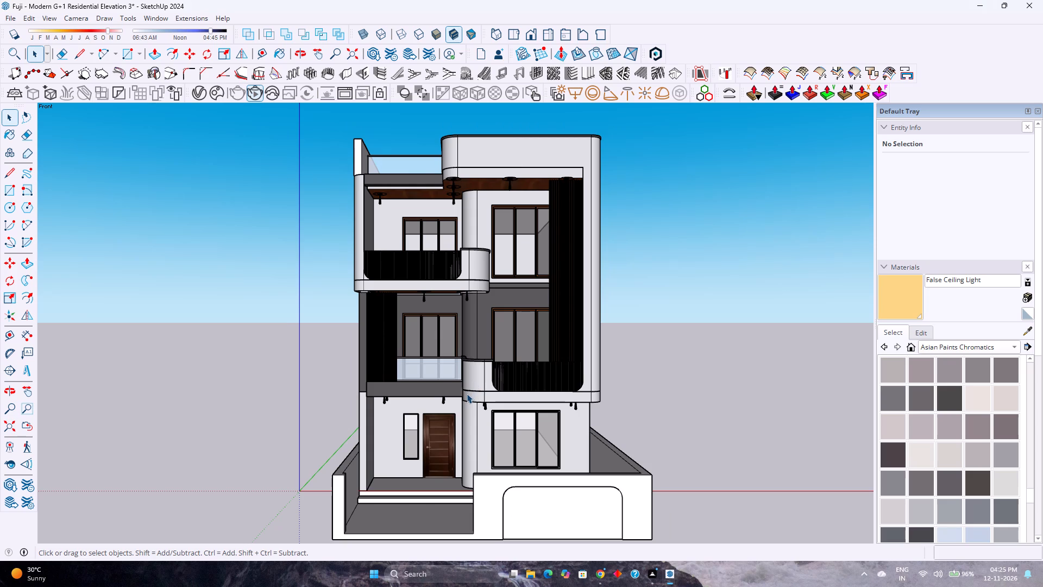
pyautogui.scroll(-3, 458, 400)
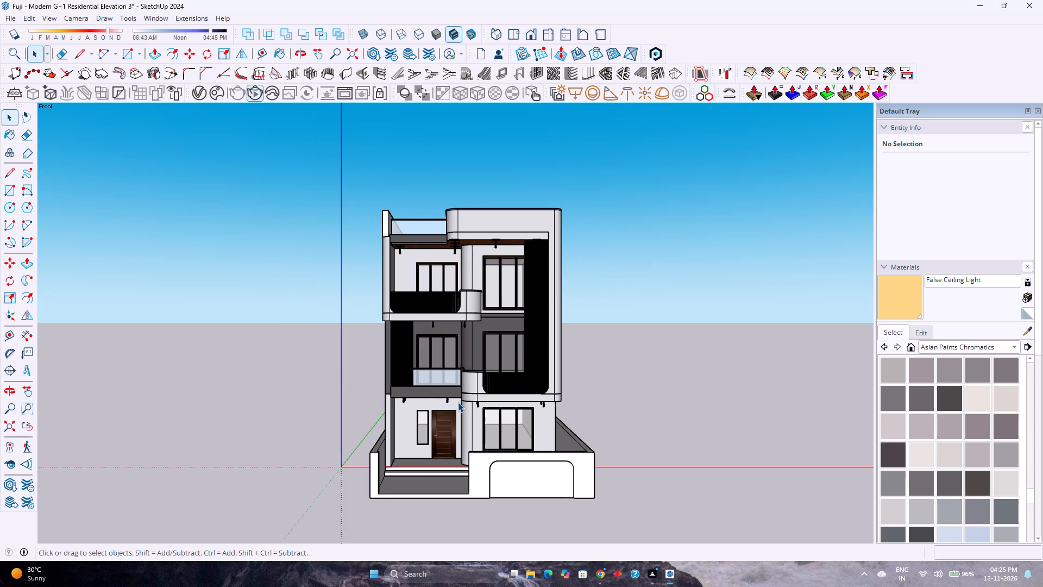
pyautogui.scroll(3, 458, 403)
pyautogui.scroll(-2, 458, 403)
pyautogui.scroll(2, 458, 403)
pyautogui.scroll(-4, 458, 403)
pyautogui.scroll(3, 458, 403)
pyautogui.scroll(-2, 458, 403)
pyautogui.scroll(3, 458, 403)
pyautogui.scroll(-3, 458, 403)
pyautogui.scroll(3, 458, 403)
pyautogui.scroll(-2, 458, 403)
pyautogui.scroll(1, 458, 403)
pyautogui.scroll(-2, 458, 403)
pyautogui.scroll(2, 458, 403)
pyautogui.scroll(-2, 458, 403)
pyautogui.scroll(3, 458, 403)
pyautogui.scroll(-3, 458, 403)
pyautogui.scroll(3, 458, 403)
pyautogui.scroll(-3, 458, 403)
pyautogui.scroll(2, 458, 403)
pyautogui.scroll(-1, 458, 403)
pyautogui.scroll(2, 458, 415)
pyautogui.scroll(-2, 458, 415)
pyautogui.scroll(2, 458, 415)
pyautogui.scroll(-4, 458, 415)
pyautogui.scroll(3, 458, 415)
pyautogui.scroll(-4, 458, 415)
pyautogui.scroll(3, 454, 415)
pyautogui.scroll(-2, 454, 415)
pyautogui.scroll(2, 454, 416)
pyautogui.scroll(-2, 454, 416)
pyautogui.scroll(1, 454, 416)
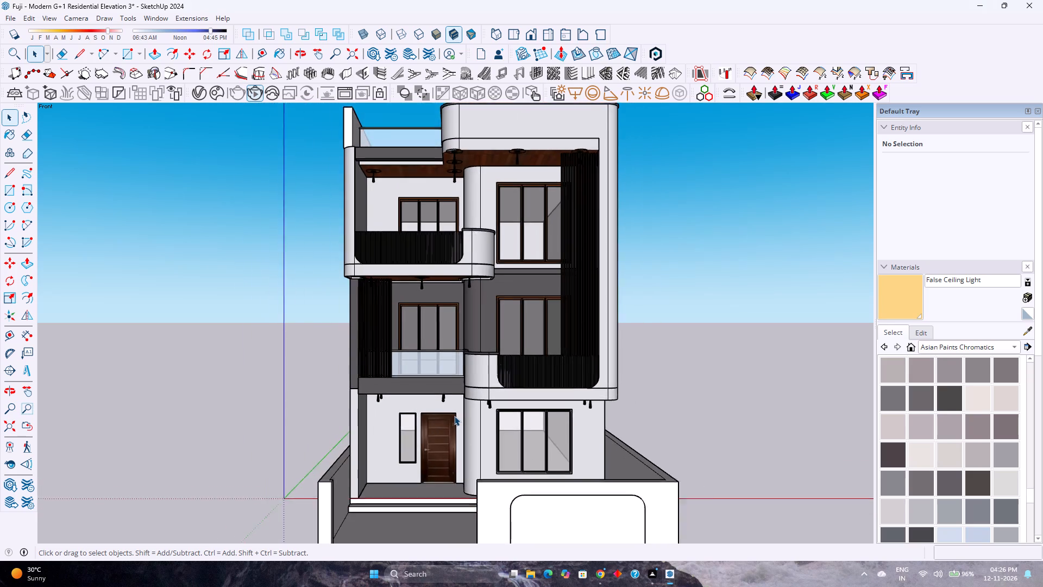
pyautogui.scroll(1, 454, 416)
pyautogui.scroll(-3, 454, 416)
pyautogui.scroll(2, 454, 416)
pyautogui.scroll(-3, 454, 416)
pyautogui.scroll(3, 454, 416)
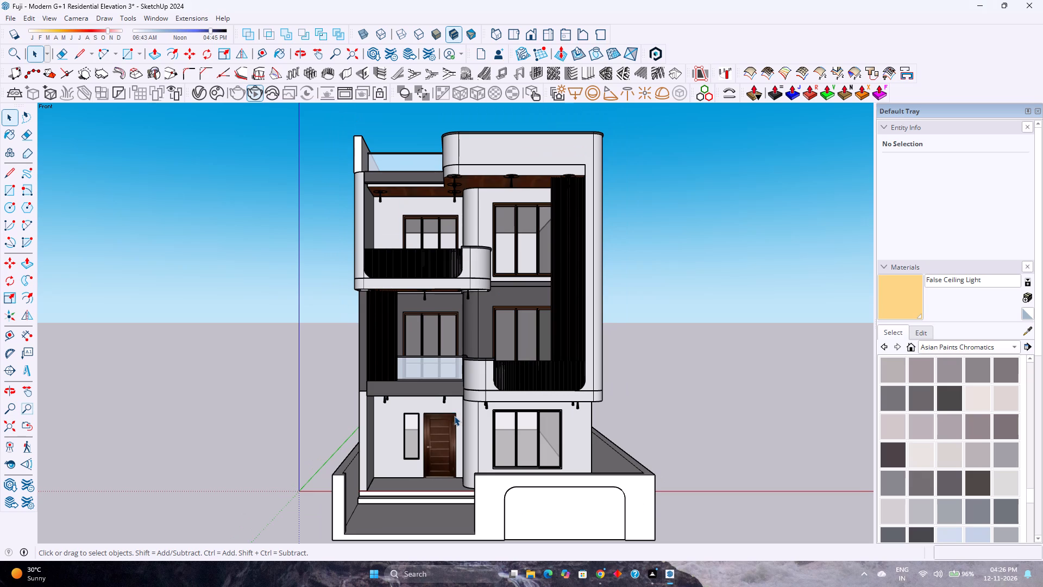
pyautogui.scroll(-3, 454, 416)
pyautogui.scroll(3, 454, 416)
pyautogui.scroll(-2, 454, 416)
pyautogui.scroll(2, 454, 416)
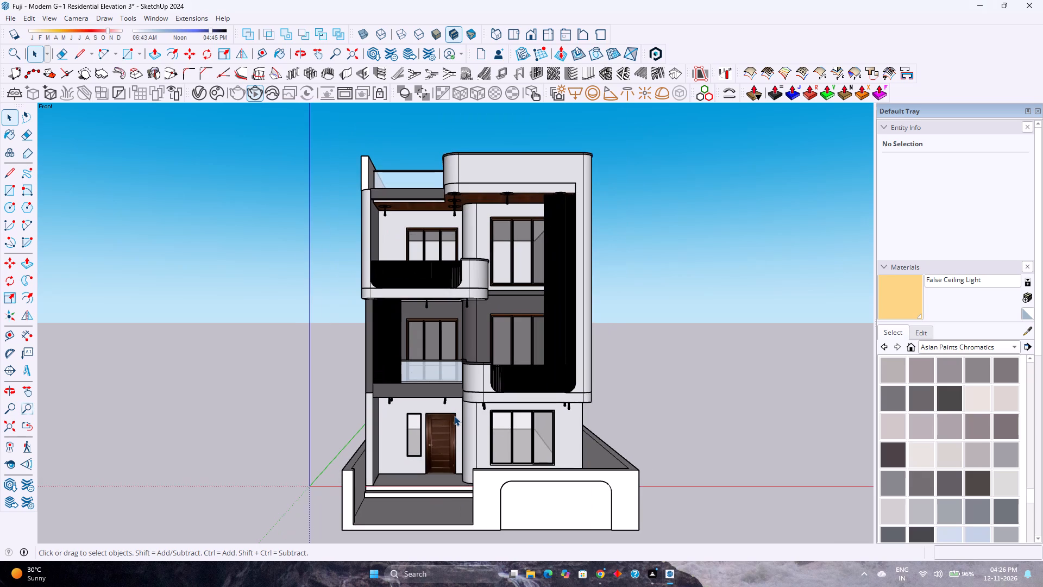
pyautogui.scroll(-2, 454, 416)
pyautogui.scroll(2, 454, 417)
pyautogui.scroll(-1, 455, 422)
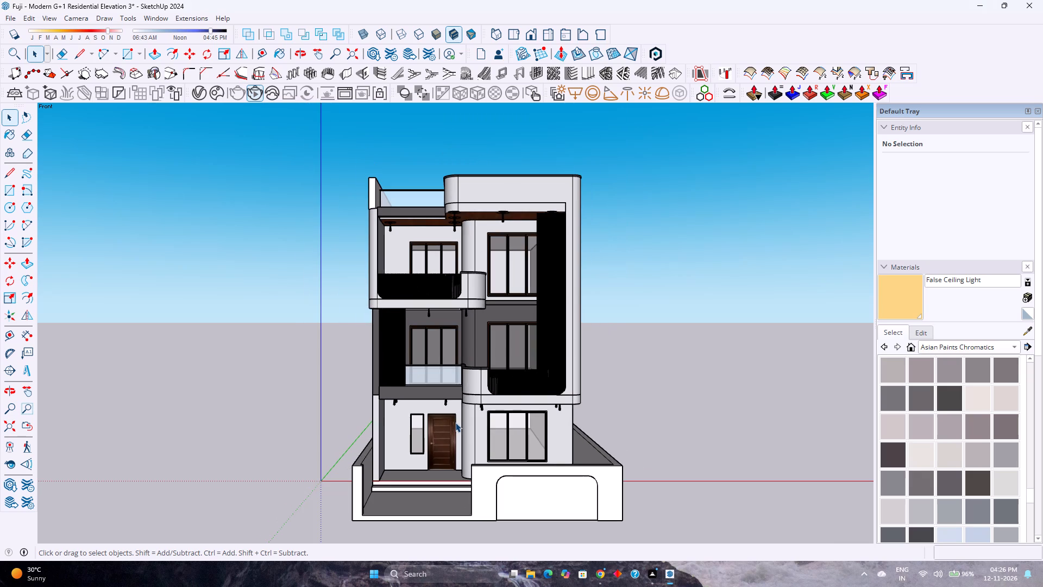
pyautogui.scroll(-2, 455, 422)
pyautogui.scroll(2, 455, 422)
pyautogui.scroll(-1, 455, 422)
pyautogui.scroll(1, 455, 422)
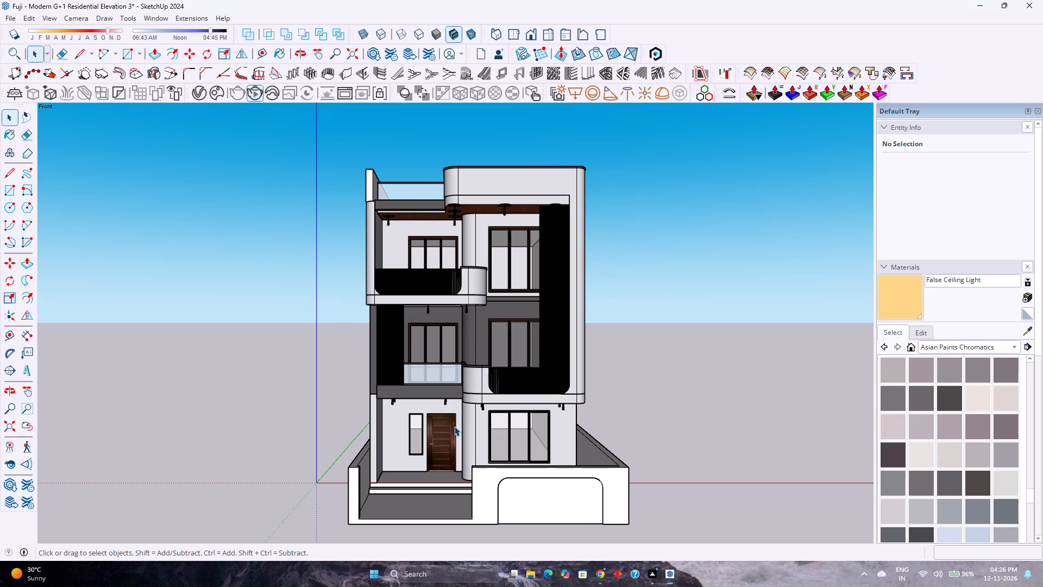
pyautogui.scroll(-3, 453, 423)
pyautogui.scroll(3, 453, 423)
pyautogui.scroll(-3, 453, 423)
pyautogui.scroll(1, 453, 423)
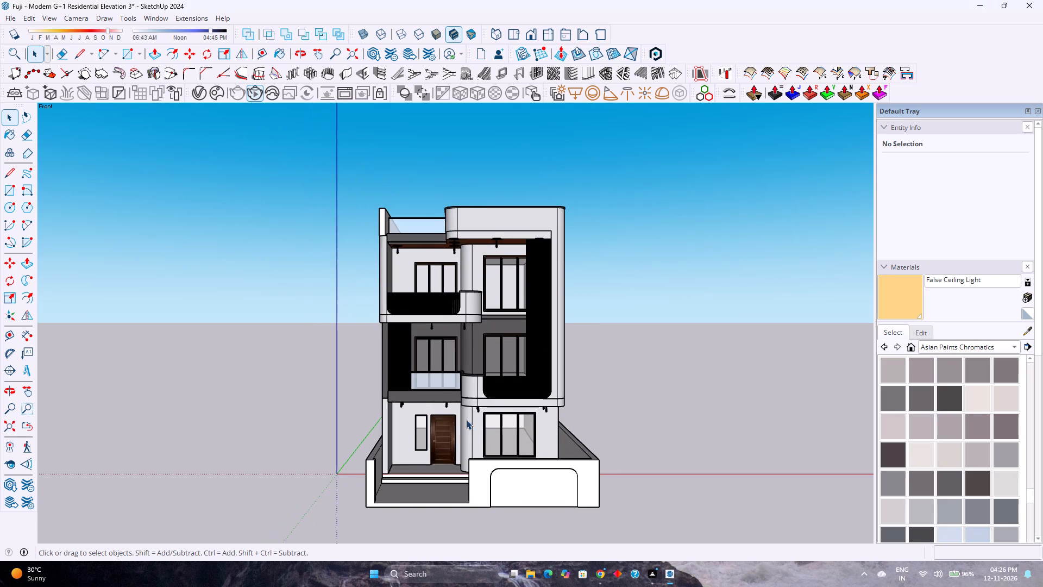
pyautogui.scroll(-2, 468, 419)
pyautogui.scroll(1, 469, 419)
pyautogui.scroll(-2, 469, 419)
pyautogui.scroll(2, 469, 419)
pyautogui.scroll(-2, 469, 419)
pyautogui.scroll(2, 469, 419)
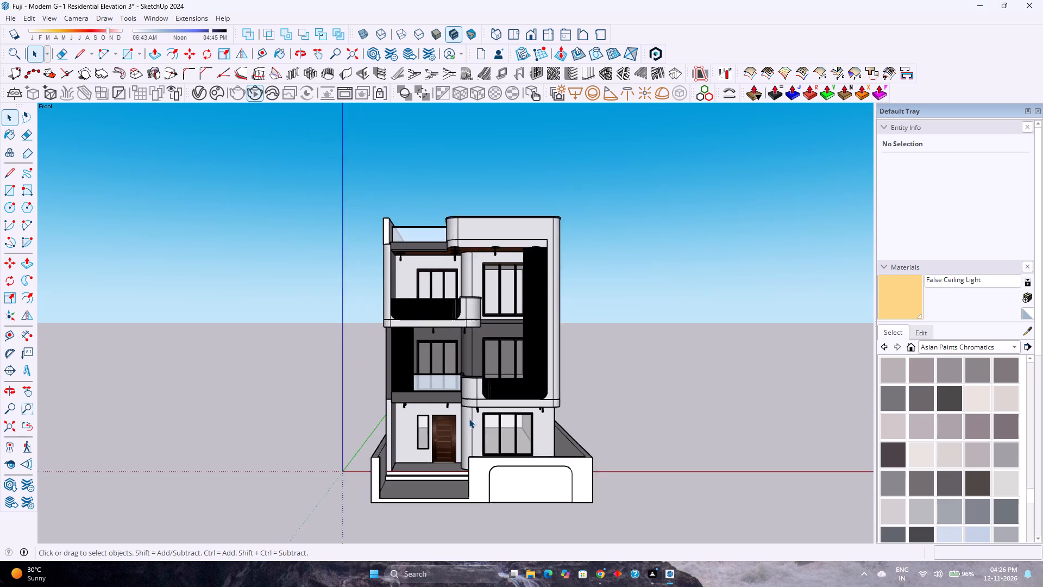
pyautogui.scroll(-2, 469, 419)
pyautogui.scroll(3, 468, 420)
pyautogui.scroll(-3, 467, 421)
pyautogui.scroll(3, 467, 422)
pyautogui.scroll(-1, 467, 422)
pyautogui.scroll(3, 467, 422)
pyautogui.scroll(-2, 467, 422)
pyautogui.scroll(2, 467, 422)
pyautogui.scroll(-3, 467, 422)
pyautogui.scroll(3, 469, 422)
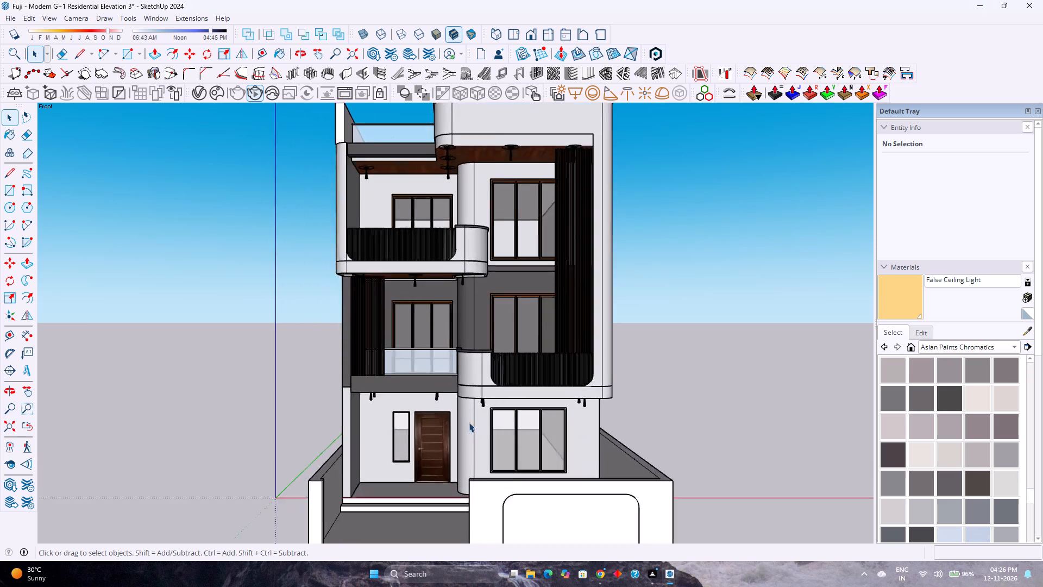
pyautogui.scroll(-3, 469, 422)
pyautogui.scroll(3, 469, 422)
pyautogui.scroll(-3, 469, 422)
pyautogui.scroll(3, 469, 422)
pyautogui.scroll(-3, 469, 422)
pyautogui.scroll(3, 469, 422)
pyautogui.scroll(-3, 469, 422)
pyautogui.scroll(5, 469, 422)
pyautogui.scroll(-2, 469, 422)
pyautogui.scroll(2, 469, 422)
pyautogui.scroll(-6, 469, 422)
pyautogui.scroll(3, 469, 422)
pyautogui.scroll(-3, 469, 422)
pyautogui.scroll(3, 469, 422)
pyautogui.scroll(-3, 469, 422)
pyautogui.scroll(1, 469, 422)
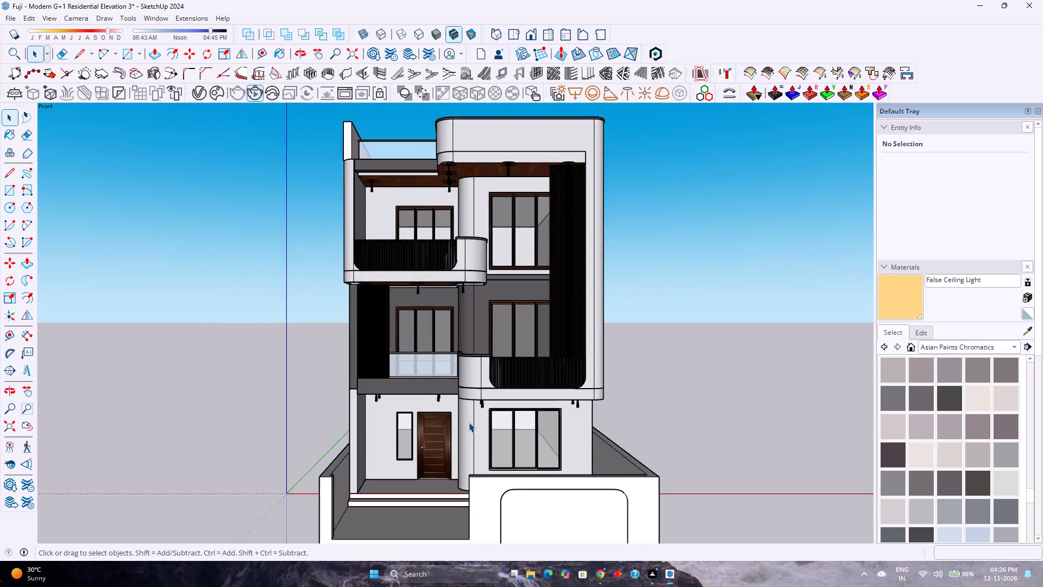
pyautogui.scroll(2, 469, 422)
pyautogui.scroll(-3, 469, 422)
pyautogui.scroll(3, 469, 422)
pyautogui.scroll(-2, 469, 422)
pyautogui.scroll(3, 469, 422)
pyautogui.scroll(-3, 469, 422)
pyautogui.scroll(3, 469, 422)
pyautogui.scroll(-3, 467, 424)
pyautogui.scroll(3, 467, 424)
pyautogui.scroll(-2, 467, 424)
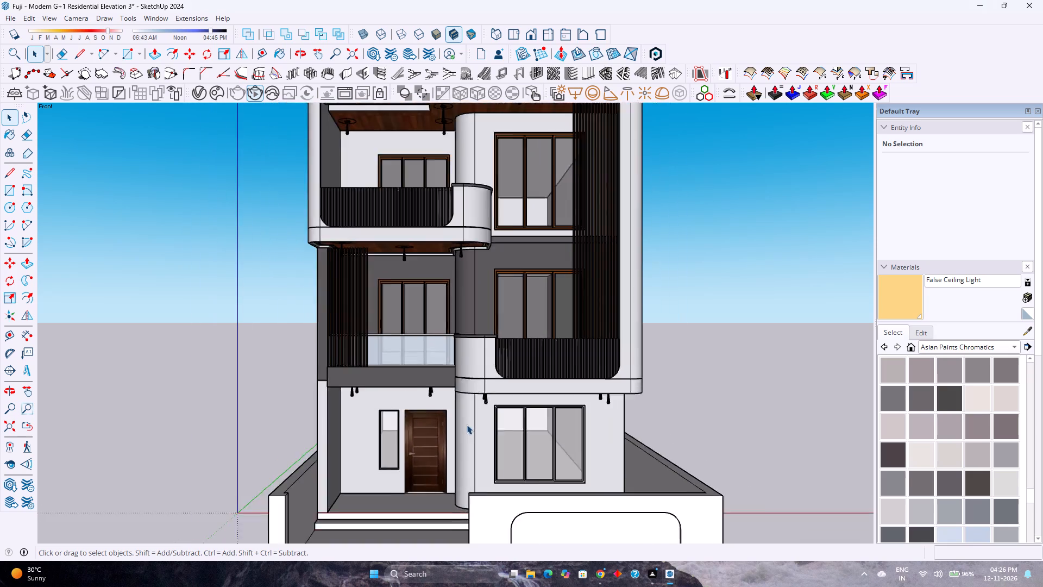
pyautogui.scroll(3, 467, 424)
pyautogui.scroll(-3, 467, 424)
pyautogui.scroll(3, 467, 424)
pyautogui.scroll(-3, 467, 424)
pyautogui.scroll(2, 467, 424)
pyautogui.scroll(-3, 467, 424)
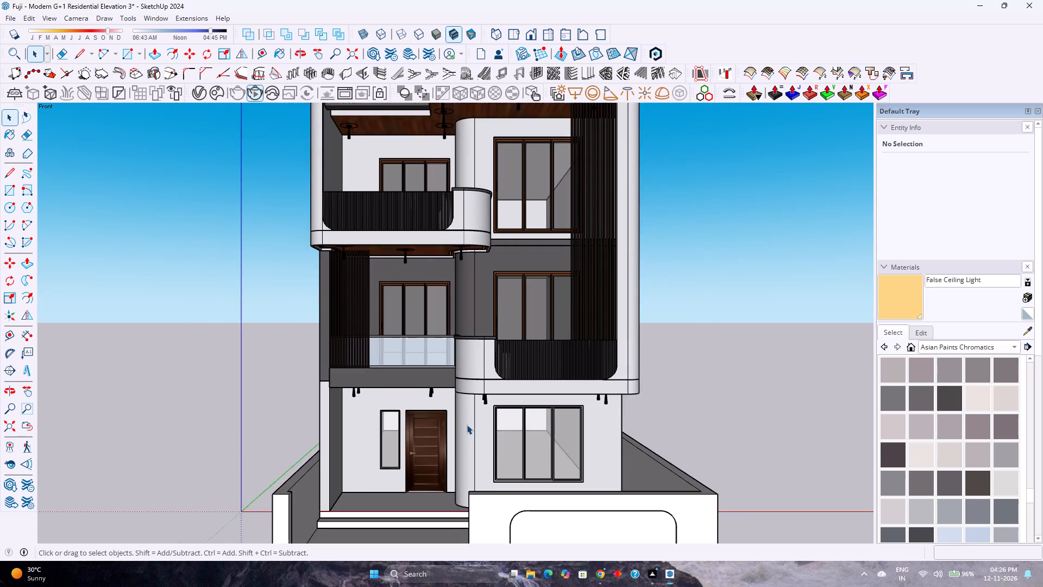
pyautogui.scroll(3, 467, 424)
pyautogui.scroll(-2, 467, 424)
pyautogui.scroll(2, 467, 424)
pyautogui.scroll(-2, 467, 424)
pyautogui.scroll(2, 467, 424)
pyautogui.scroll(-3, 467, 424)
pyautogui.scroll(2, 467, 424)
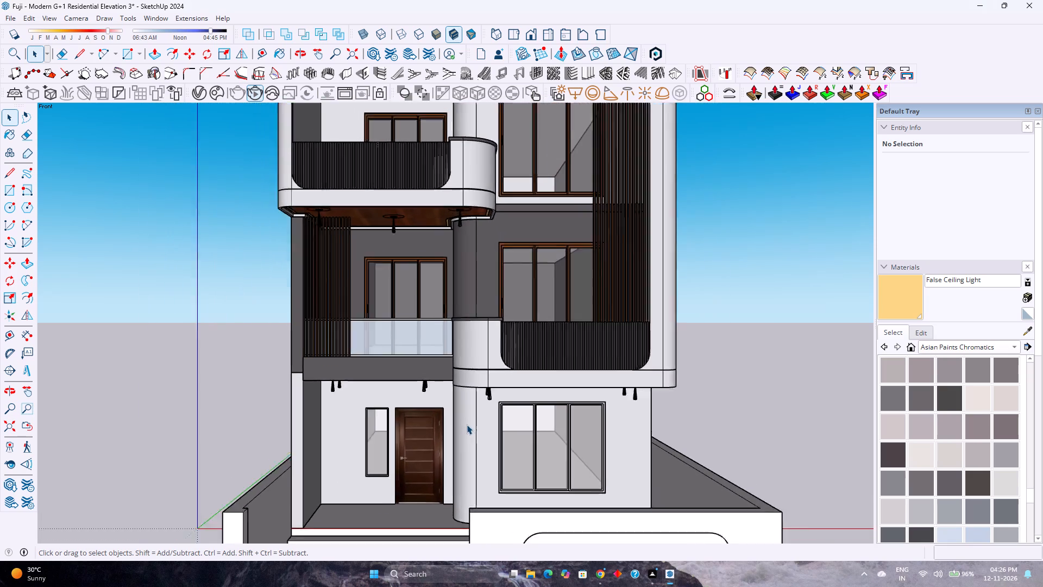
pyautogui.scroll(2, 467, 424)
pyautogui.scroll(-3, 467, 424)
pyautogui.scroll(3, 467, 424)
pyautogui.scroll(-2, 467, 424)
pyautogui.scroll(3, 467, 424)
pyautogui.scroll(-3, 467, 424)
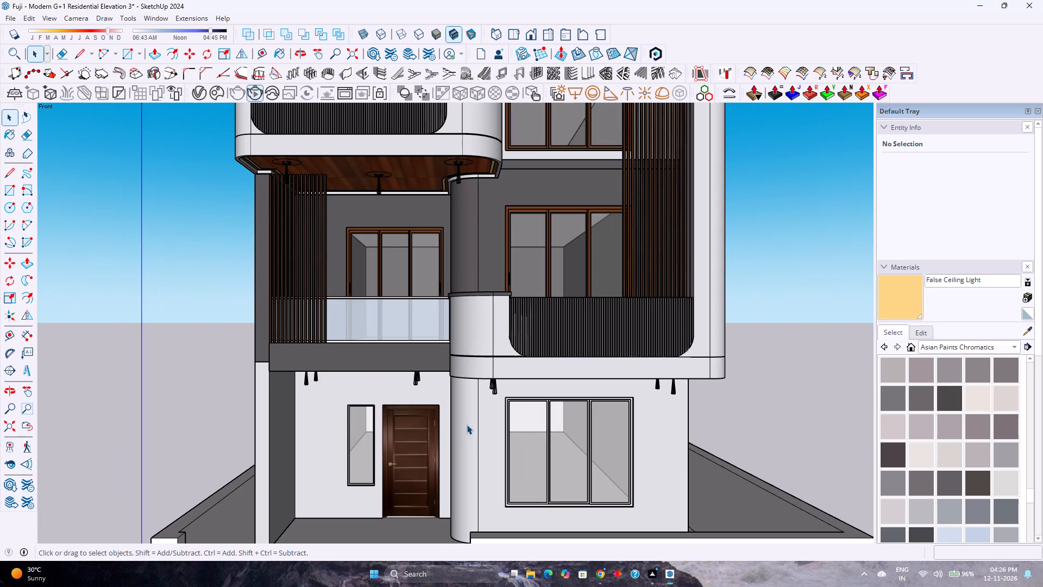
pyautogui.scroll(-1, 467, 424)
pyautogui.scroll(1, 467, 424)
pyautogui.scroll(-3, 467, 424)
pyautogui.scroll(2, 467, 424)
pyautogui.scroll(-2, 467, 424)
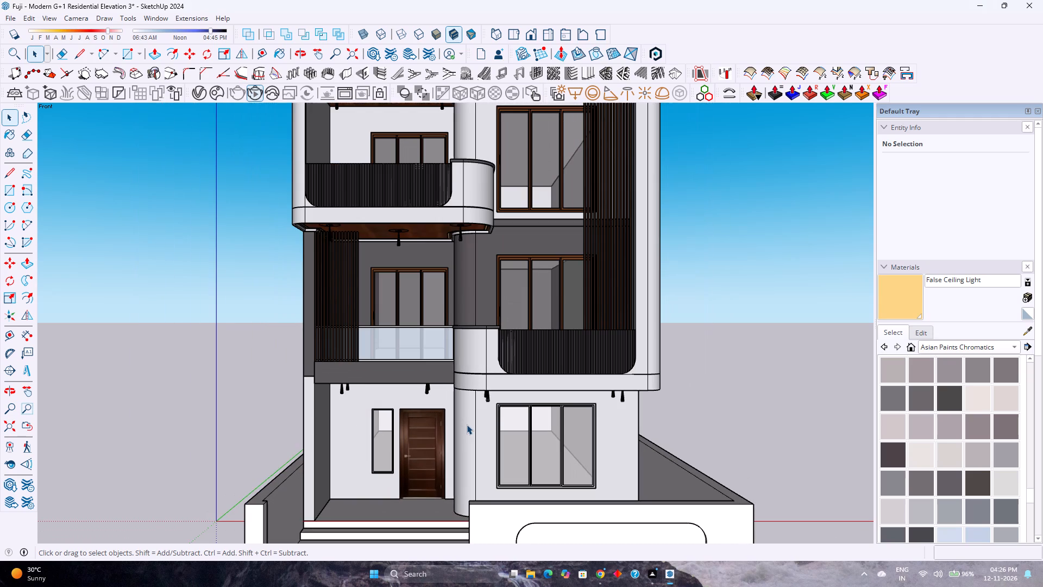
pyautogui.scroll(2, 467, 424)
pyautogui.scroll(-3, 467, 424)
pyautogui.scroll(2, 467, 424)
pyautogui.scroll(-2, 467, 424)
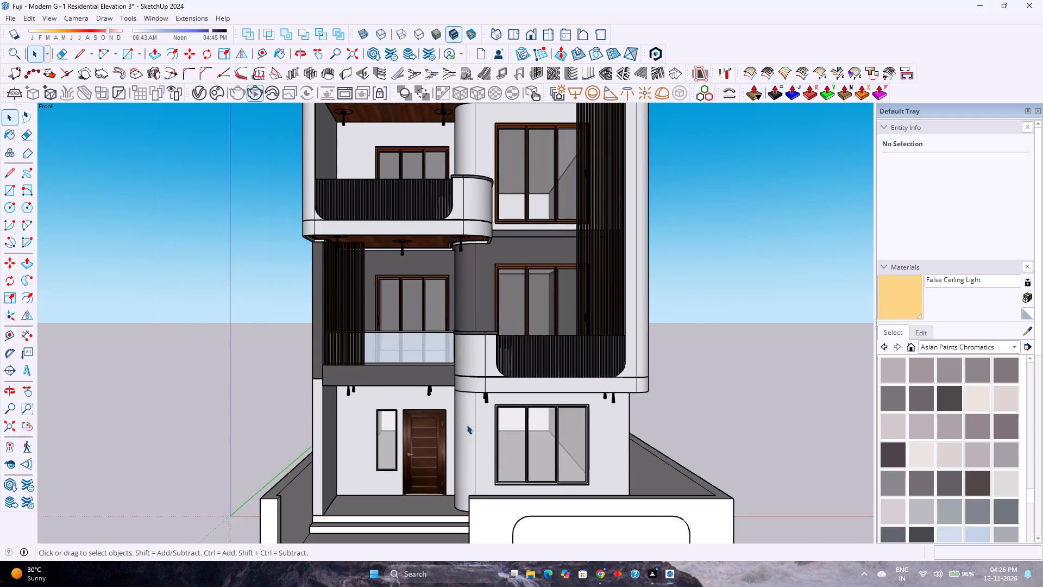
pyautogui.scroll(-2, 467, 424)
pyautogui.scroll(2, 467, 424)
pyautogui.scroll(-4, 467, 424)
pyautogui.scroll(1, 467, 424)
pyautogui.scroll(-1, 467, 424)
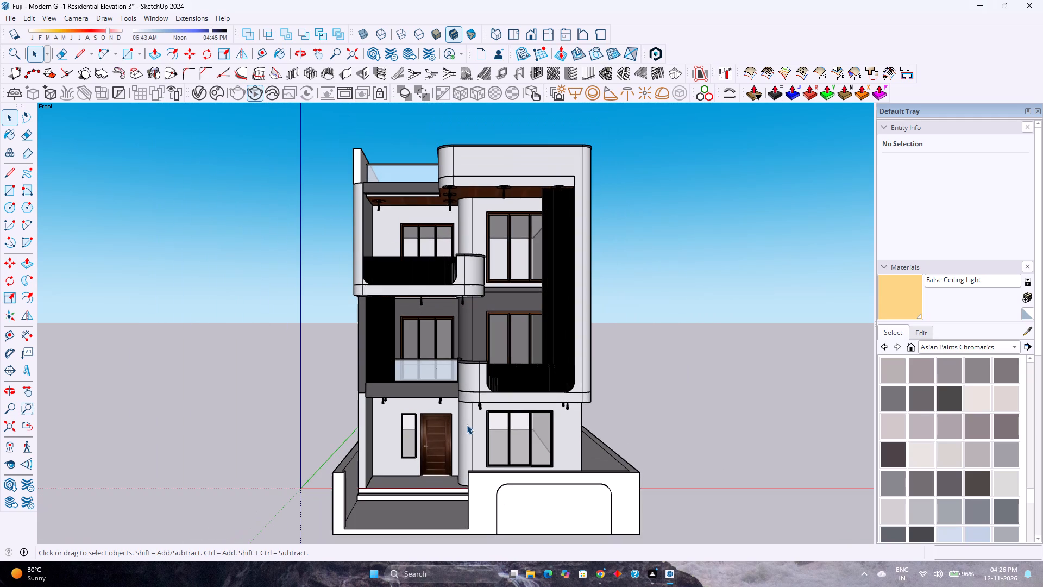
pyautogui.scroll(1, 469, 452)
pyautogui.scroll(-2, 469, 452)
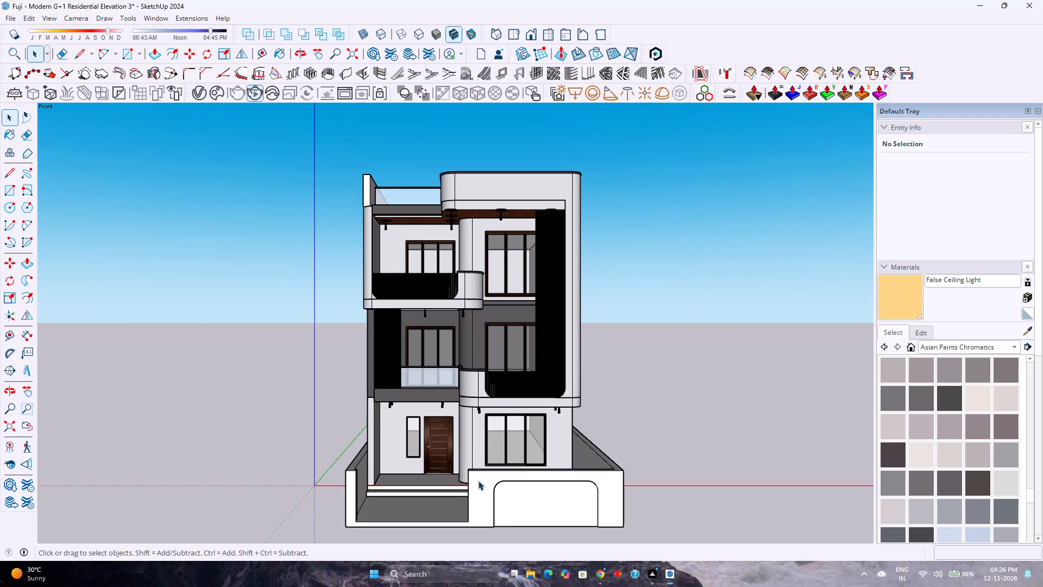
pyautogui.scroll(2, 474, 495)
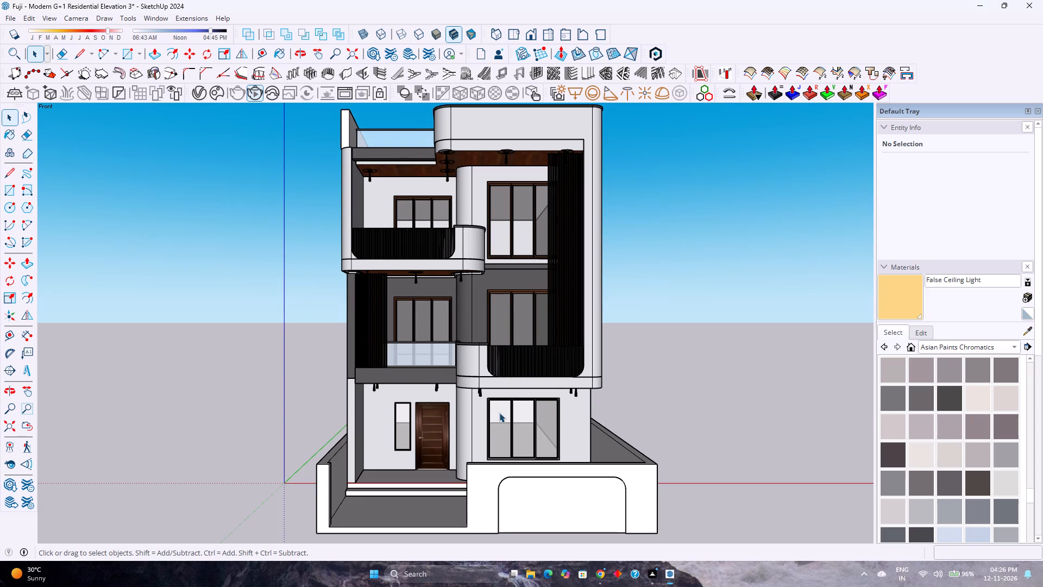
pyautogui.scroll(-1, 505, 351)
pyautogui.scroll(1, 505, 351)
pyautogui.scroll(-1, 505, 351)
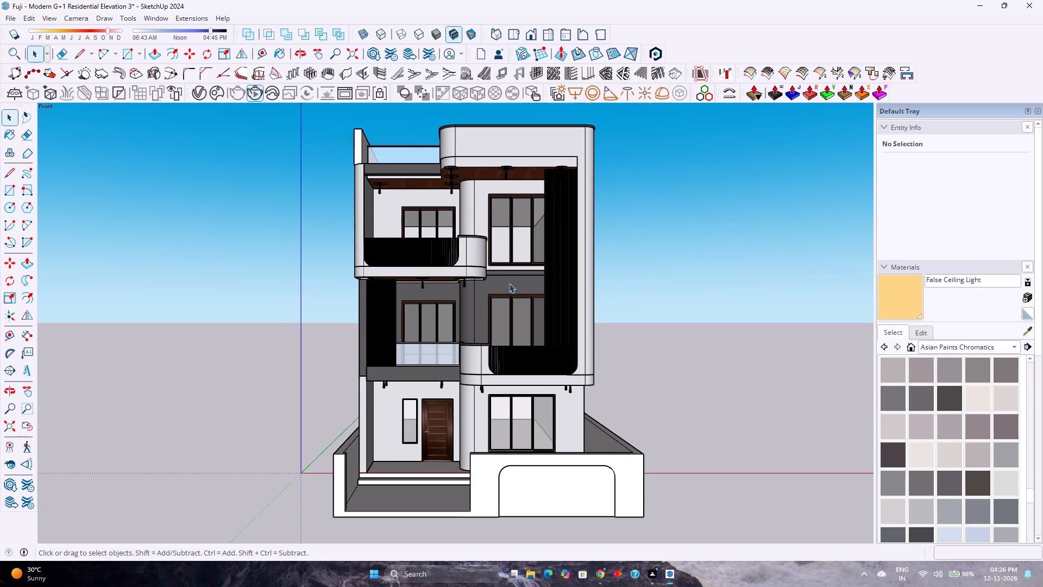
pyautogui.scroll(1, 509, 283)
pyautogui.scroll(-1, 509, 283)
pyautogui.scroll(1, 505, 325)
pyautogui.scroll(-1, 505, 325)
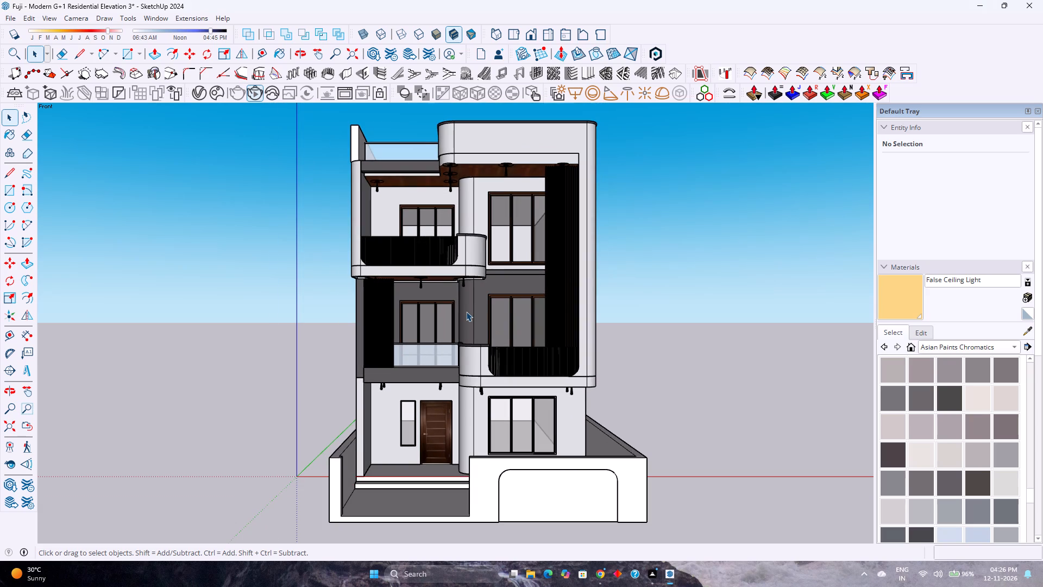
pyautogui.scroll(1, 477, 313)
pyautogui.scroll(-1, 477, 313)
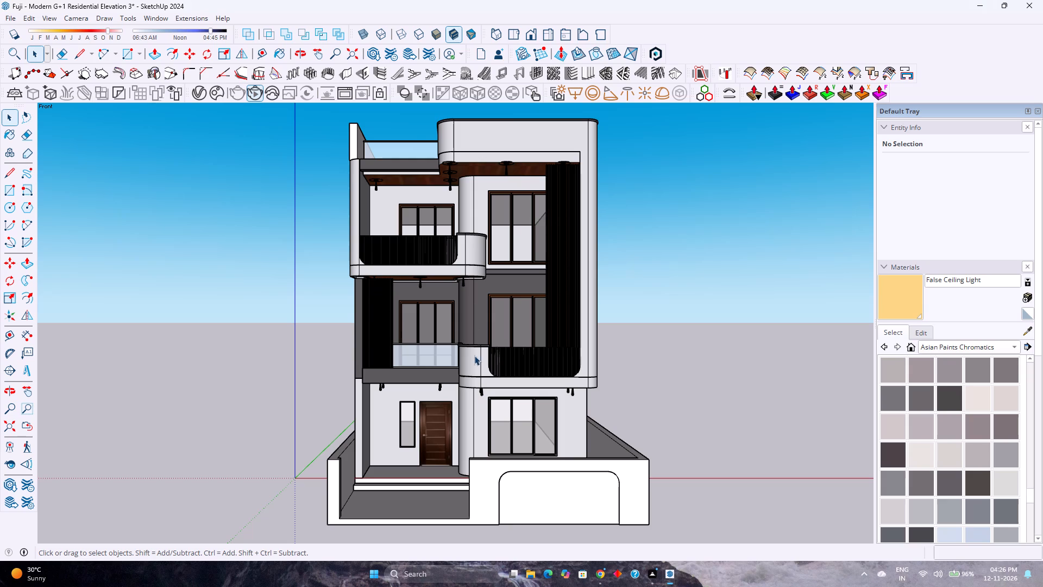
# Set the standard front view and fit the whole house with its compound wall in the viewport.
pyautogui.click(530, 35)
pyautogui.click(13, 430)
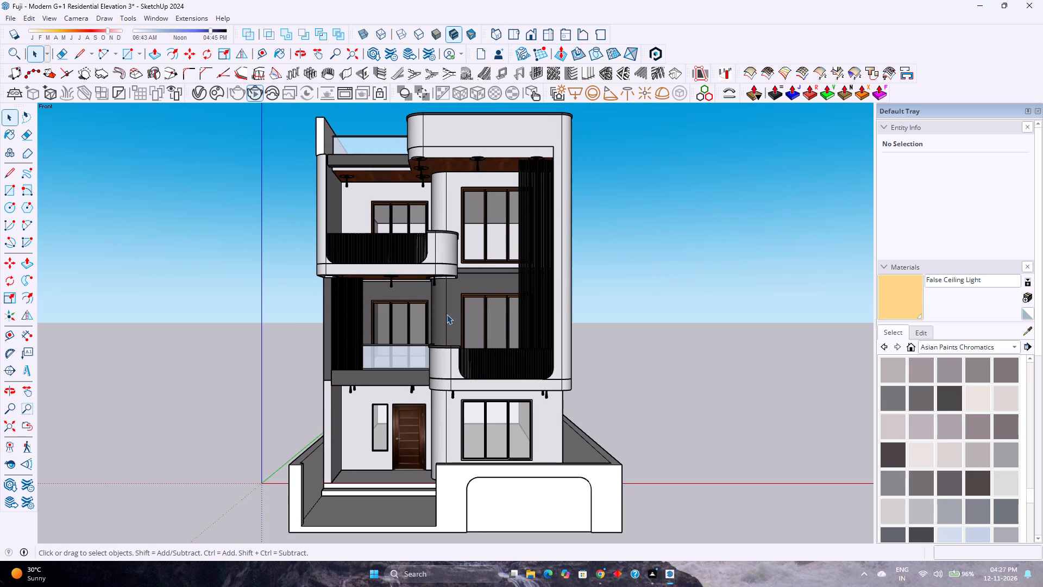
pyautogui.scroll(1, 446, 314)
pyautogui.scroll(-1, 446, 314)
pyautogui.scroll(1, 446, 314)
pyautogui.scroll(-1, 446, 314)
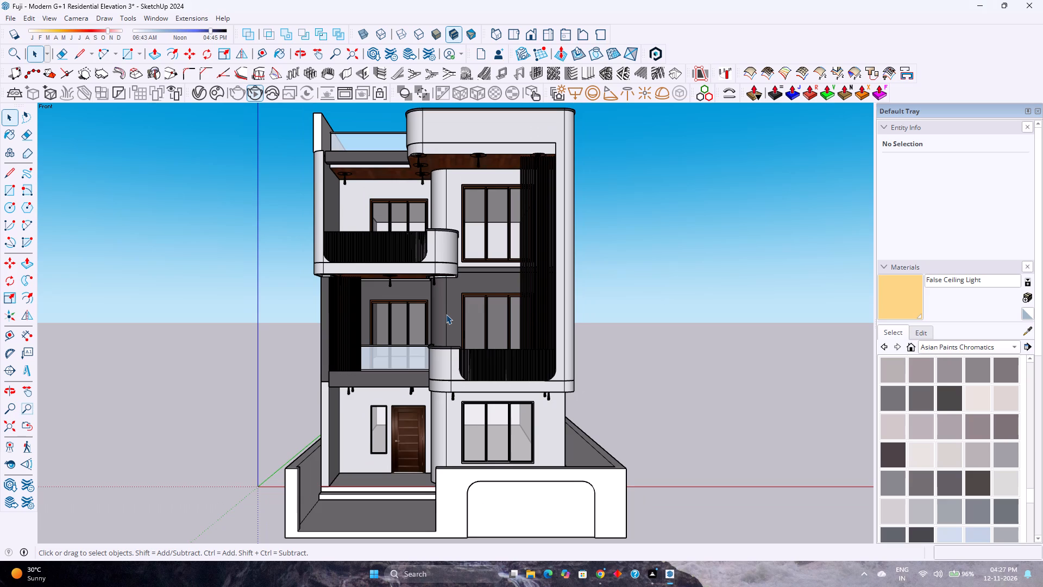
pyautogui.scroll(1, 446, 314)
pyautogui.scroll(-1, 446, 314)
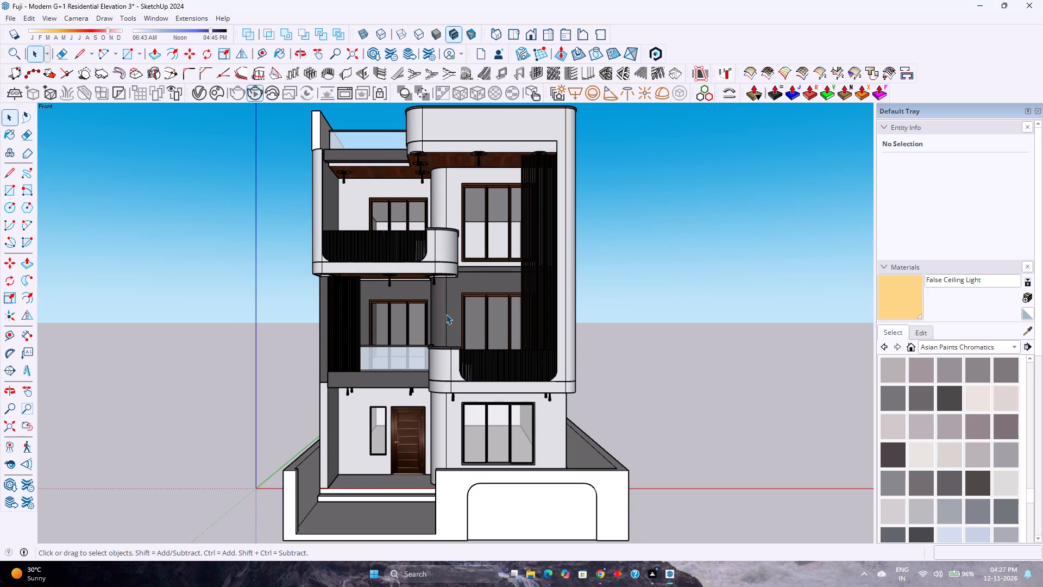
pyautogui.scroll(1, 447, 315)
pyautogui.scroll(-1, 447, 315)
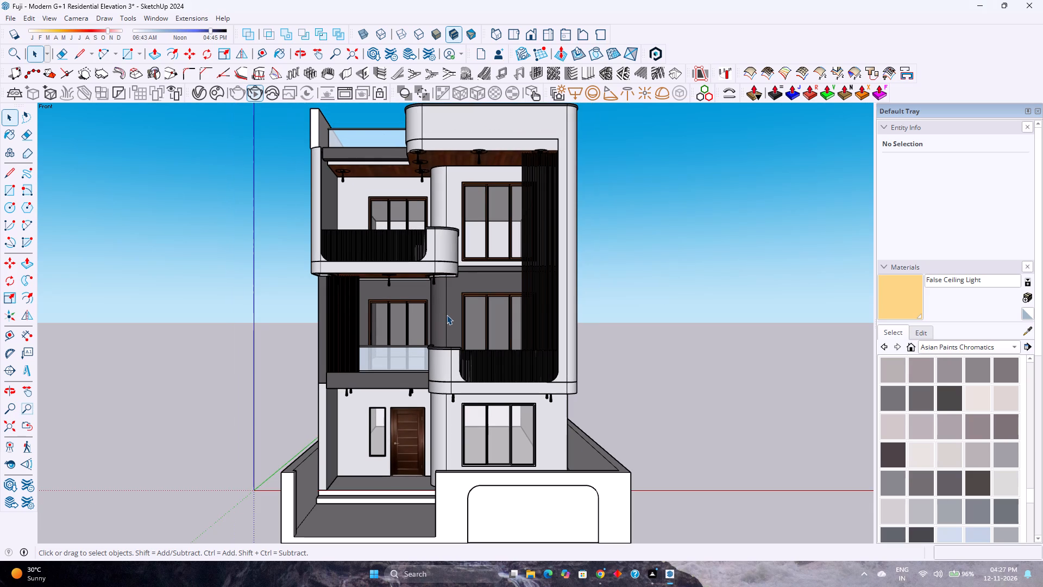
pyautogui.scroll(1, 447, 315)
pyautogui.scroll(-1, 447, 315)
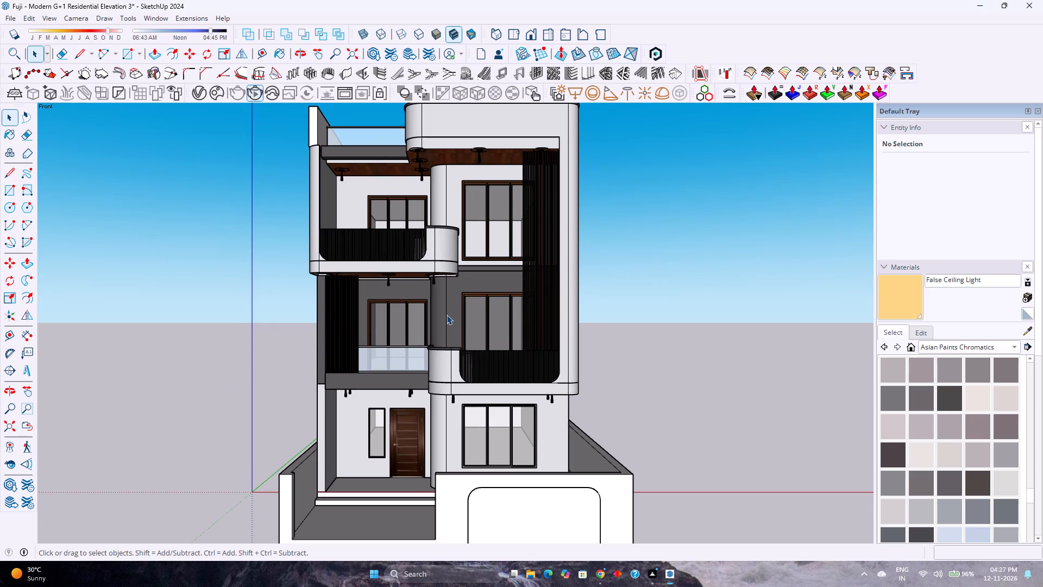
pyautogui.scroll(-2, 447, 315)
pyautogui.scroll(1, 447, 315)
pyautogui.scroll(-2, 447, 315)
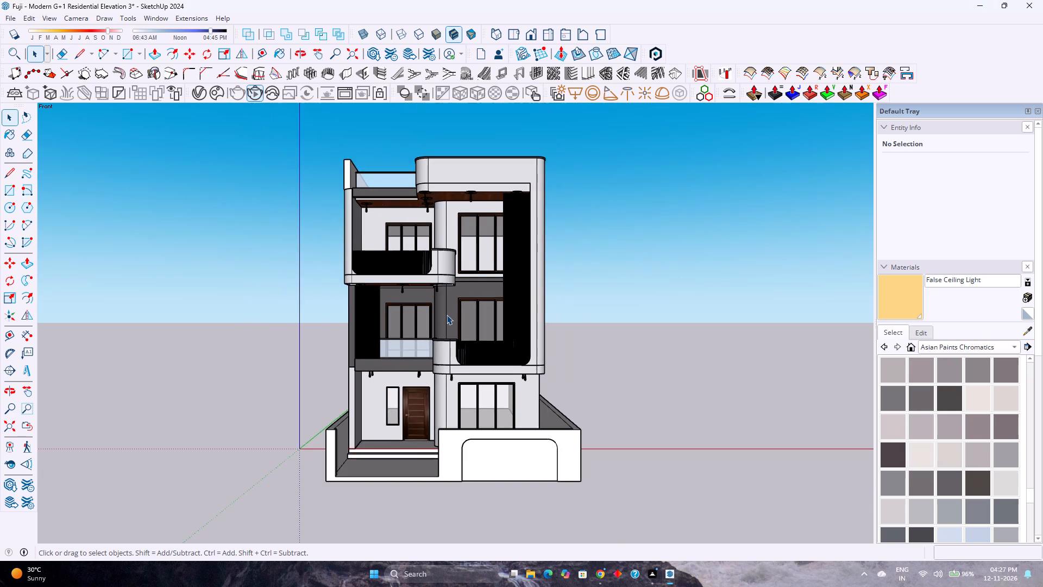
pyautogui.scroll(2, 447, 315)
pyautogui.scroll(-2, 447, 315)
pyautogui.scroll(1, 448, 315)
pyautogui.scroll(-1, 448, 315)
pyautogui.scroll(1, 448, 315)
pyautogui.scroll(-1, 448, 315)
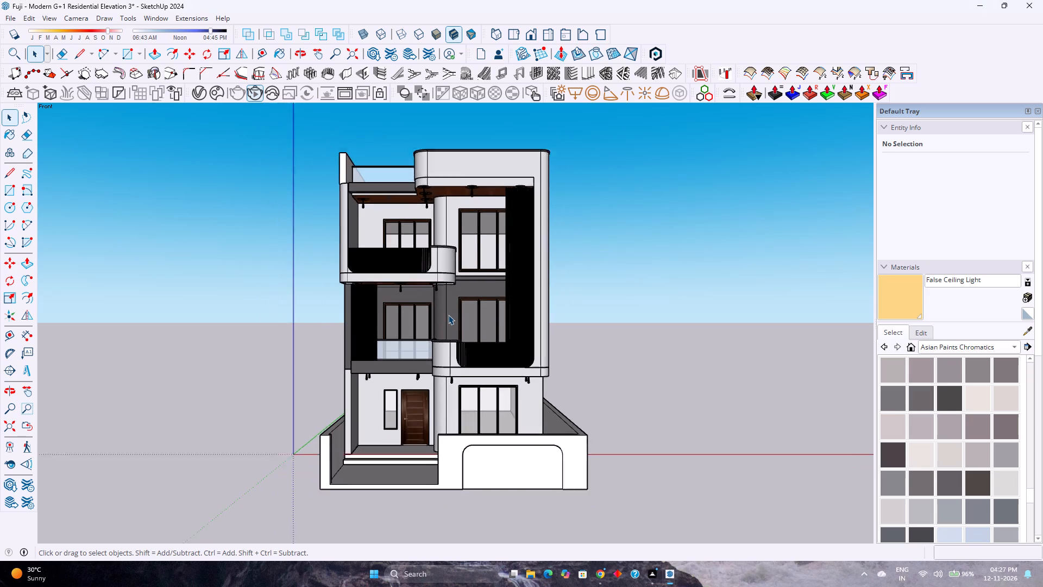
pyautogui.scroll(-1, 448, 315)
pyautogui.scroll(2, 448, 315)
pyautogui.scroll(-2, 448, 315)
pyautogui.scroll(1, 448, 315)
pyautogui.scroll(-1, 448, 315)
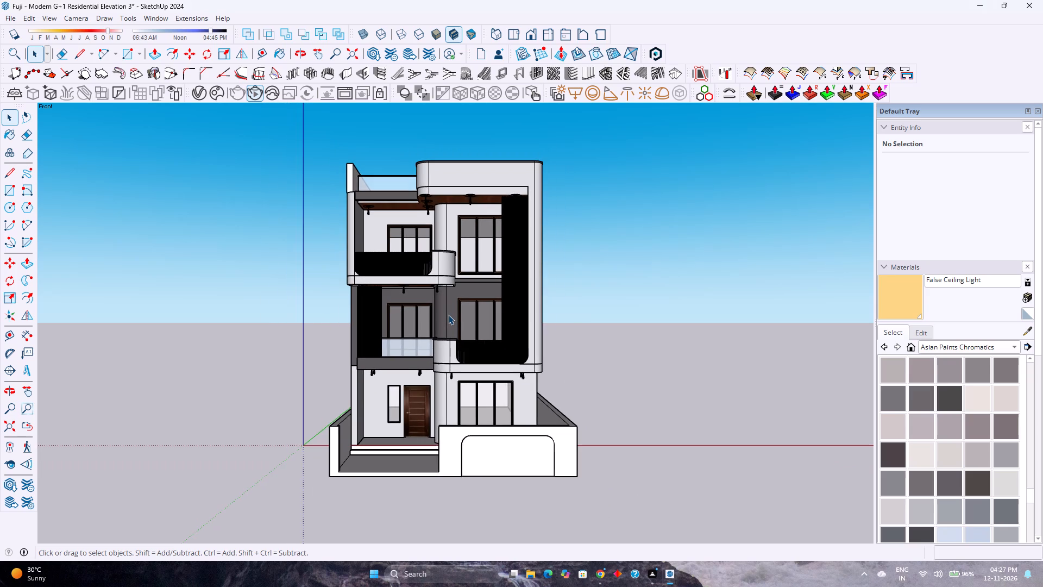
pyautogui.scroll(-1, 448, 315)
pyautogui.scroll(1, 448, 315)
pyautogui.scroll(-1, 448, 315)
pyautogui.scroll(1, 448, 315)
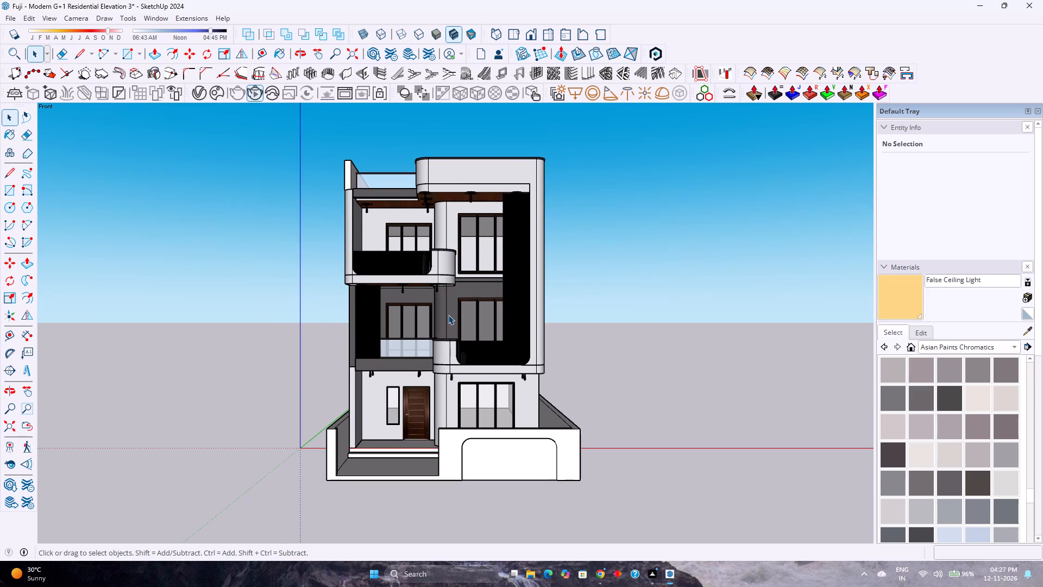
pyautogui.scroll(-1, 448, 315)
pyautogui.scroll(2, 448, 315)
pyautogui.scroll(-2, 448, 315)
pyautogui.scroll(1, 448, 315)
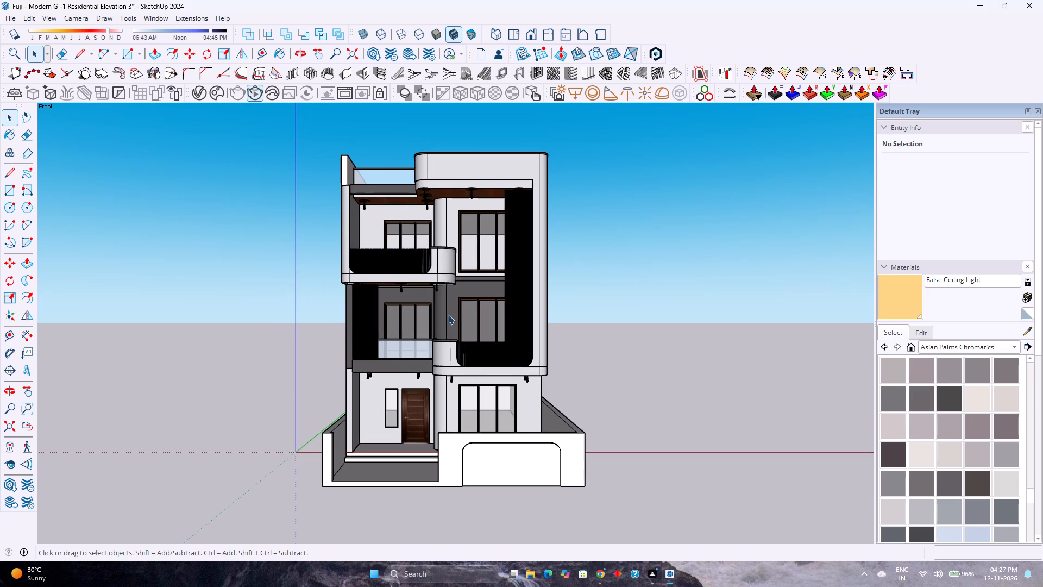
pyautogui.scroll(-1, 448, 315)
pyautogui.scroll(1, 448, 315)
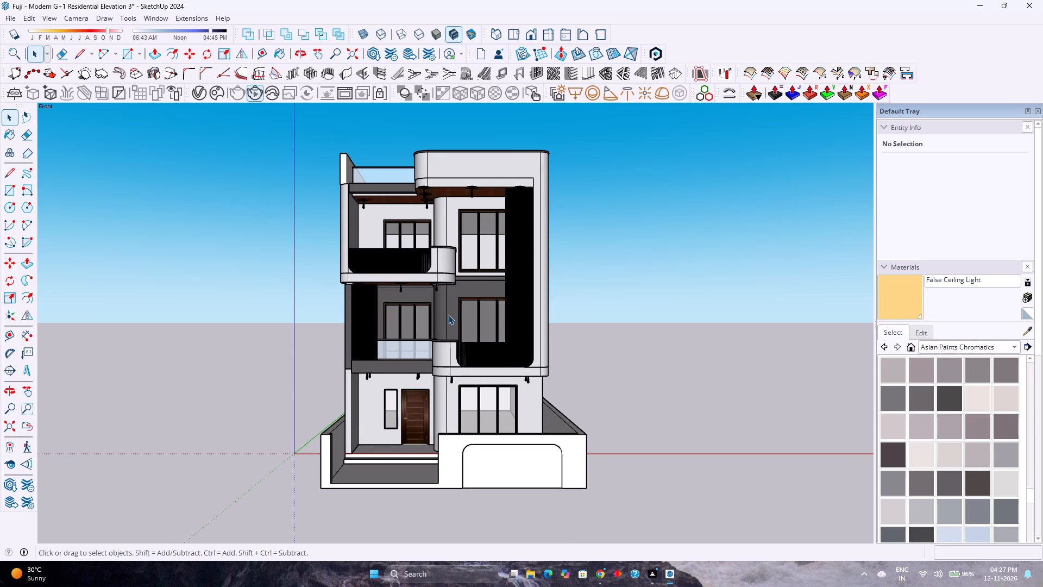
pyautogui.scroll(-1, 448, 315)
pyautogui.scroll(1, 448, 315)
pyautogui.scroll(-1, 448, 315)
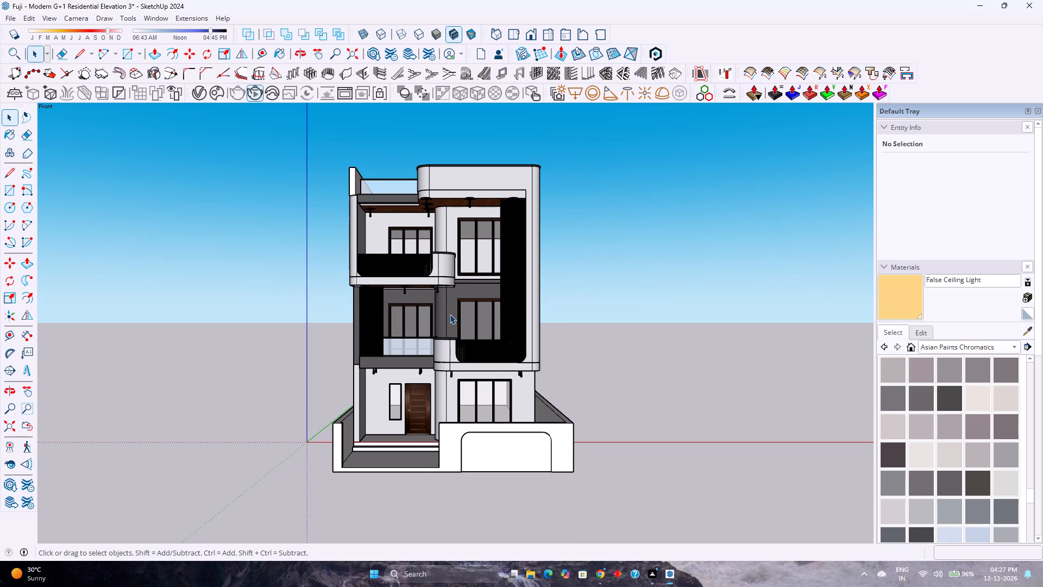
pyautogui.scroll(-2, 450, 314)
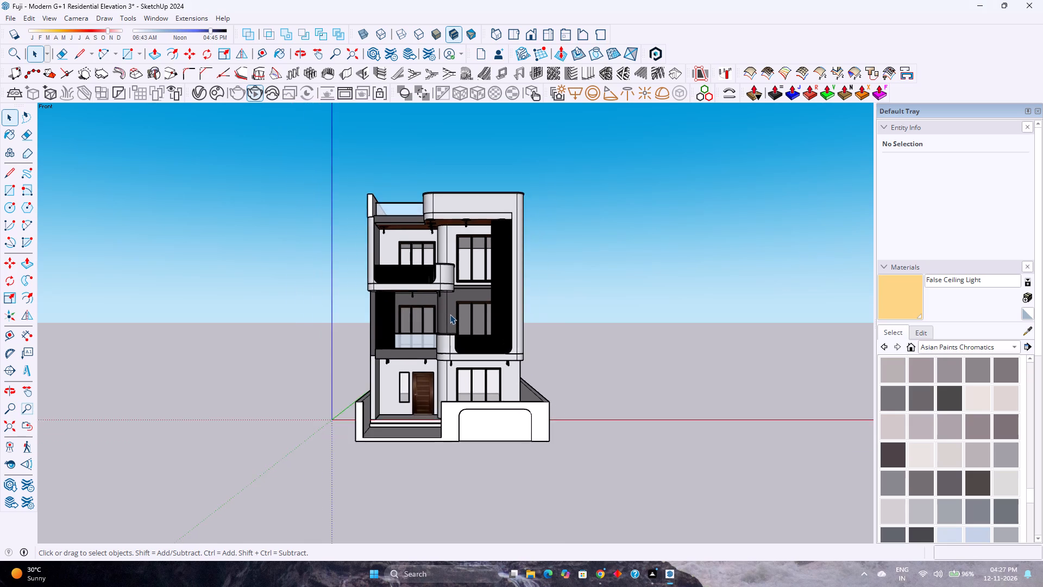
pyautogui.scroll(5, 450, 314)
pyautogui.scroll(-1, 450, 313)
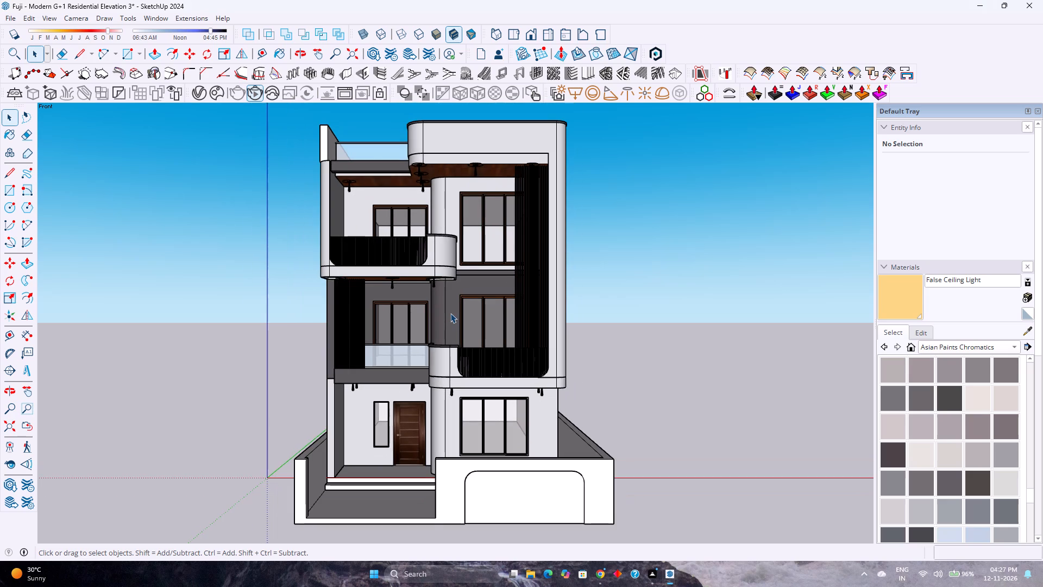
# Reset the model to the standard front view and fit the full elevation in the viewport.
pyautogui.click(529, 28)
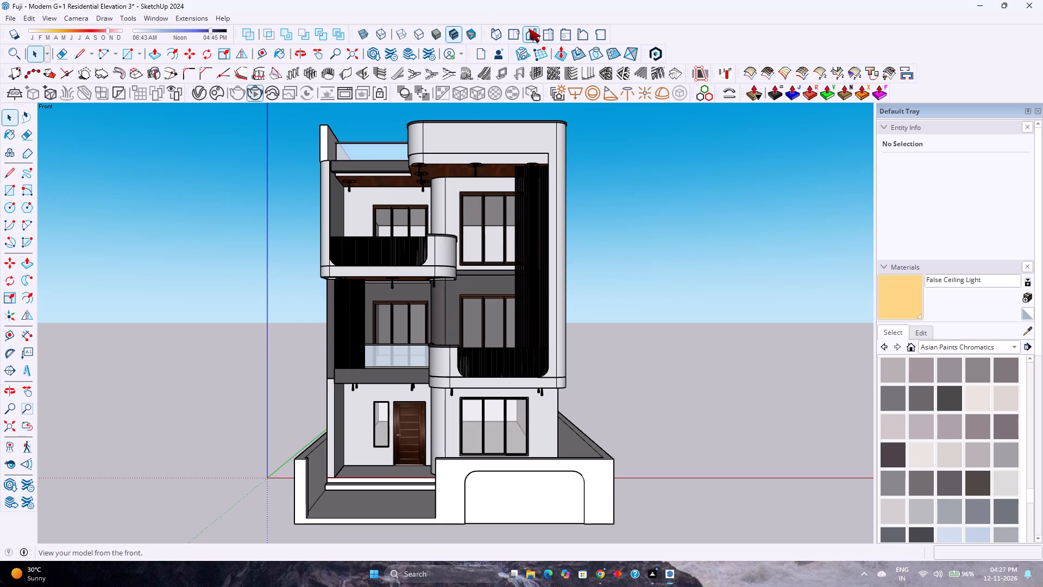
pyautogui.click(5, 430)
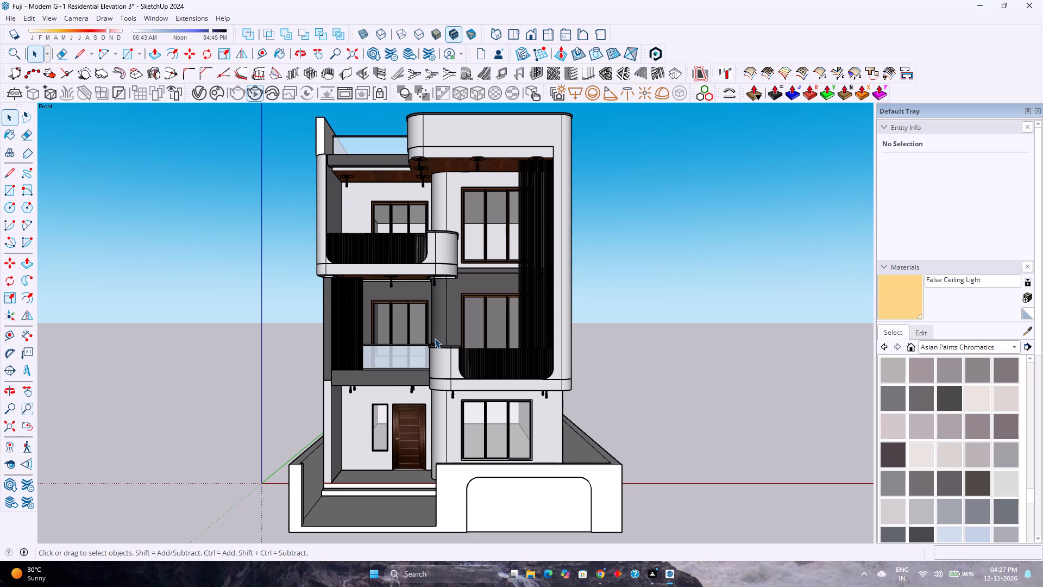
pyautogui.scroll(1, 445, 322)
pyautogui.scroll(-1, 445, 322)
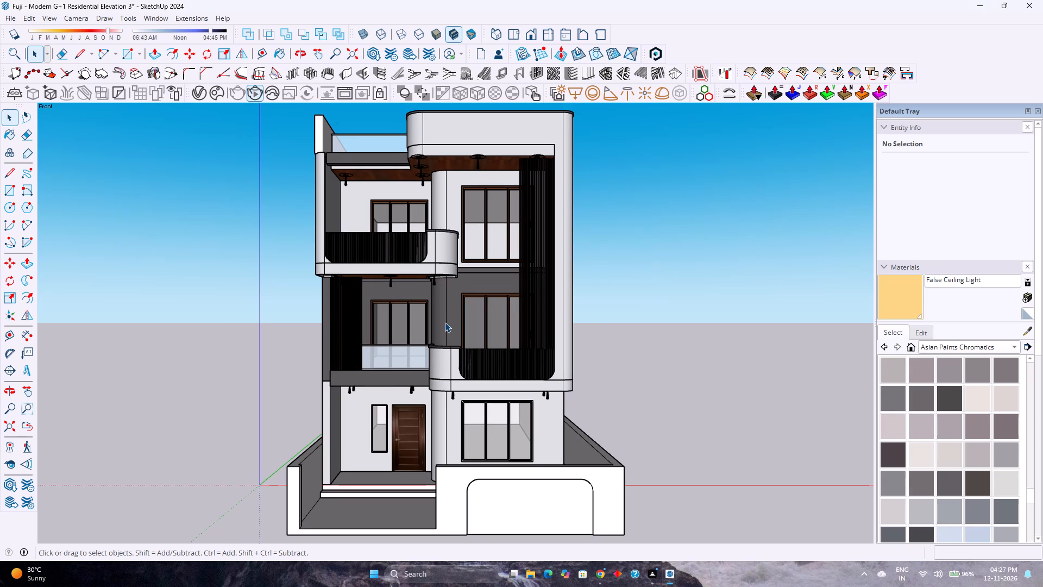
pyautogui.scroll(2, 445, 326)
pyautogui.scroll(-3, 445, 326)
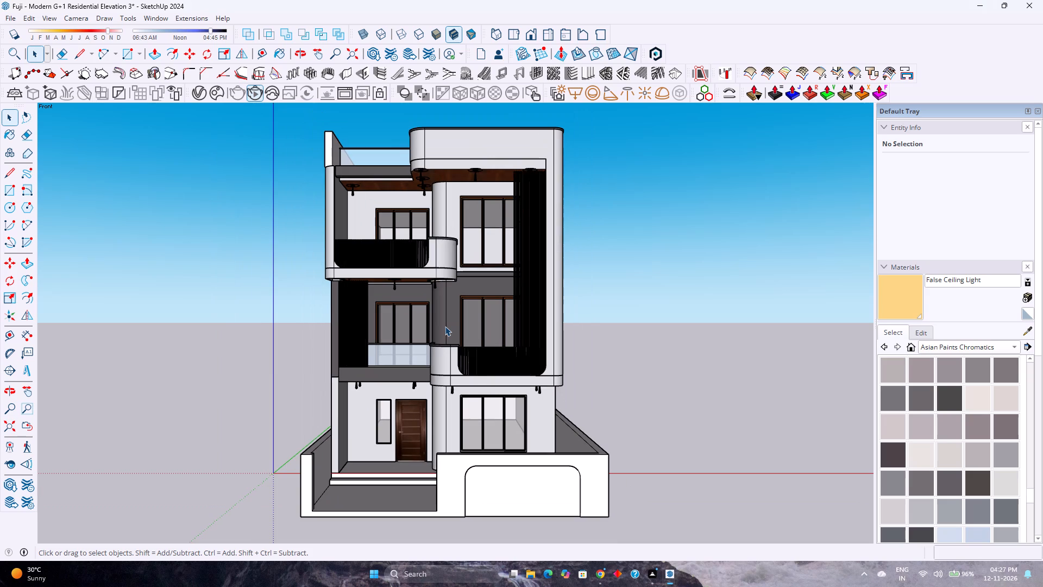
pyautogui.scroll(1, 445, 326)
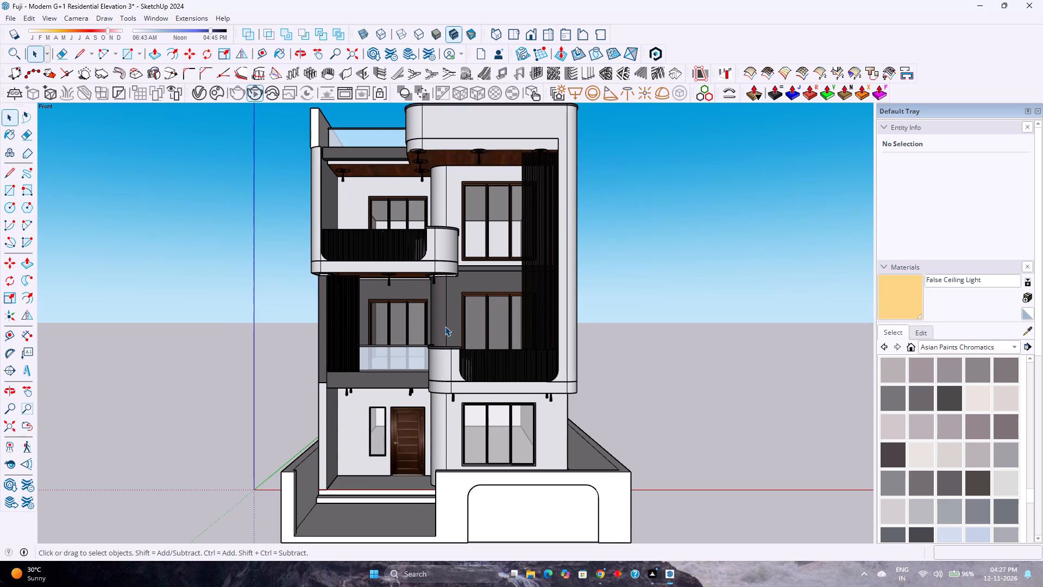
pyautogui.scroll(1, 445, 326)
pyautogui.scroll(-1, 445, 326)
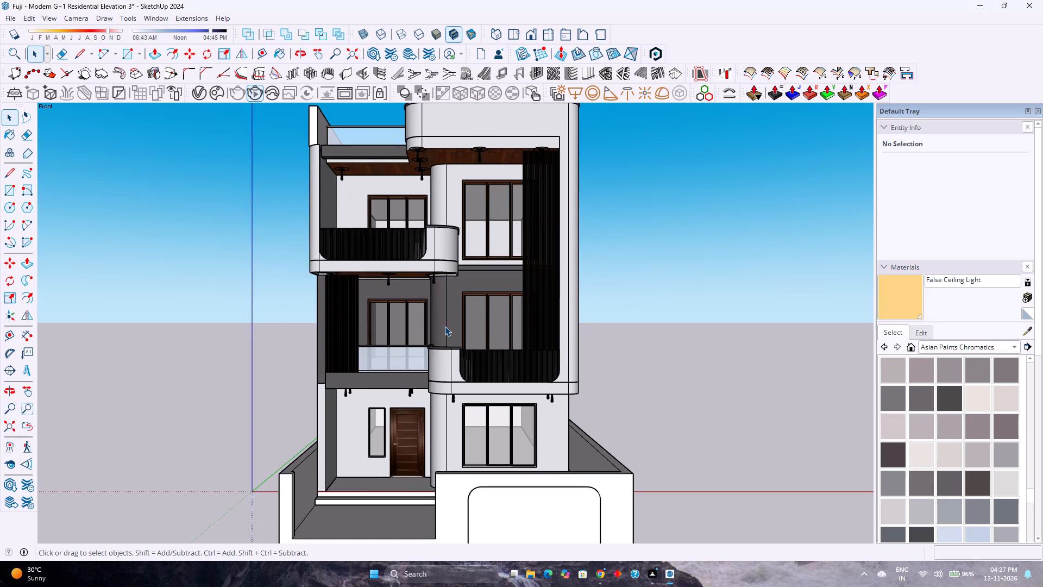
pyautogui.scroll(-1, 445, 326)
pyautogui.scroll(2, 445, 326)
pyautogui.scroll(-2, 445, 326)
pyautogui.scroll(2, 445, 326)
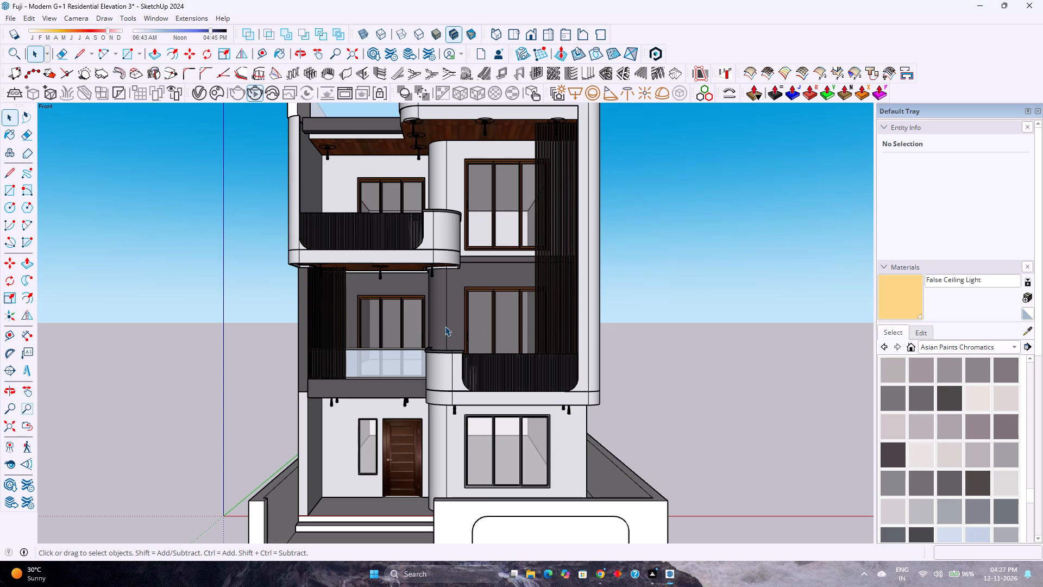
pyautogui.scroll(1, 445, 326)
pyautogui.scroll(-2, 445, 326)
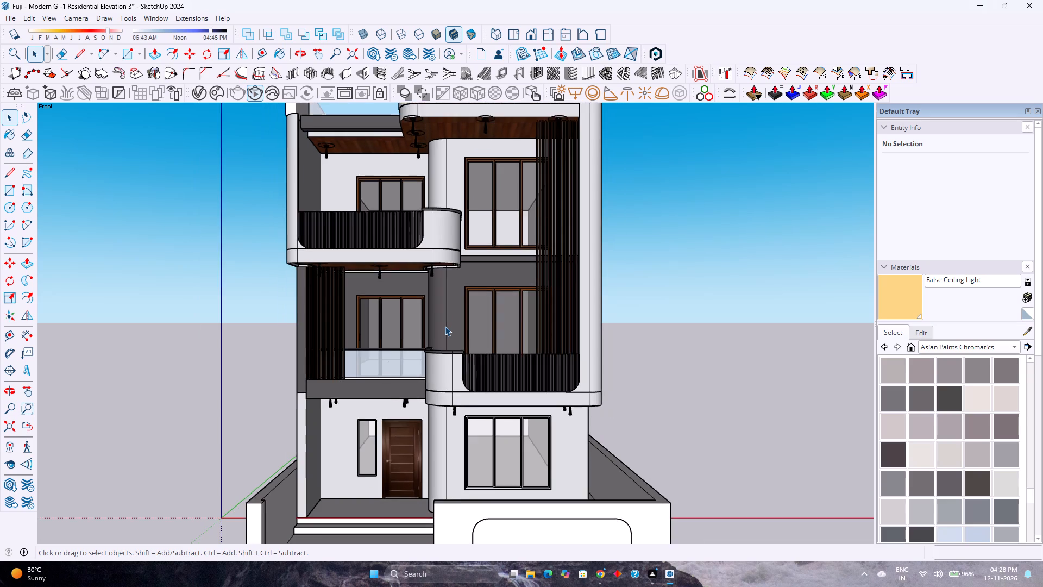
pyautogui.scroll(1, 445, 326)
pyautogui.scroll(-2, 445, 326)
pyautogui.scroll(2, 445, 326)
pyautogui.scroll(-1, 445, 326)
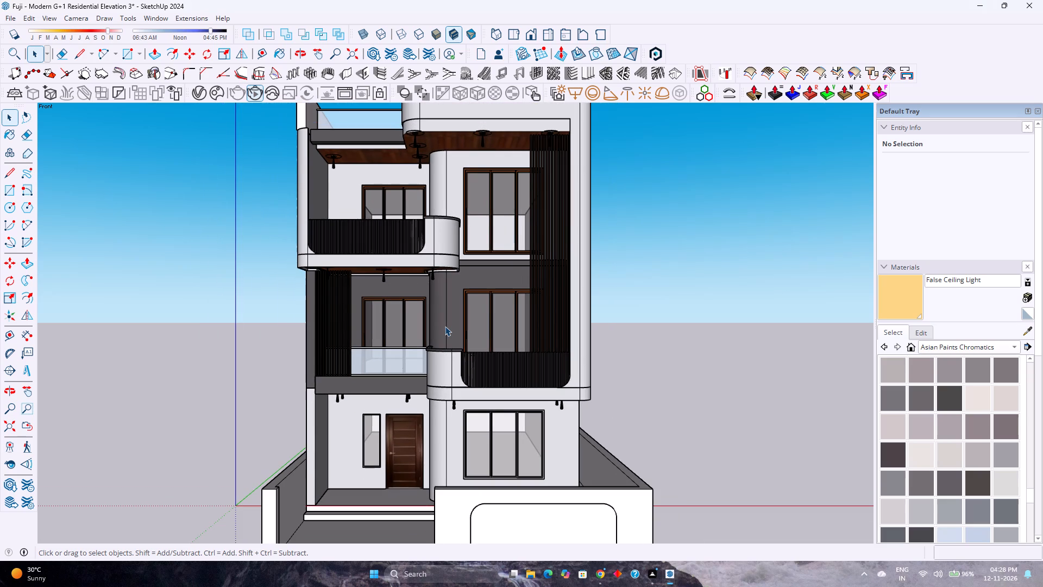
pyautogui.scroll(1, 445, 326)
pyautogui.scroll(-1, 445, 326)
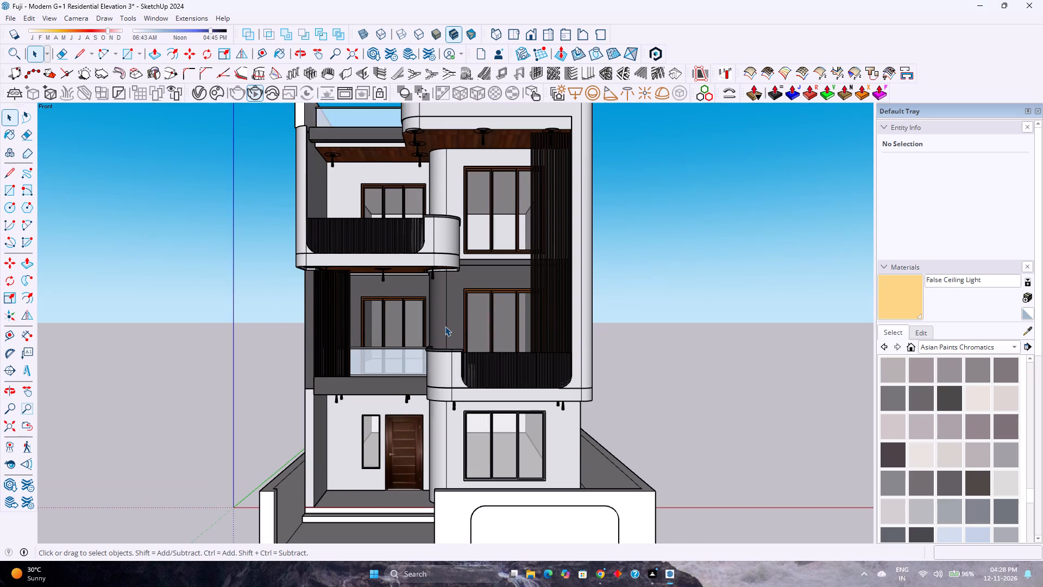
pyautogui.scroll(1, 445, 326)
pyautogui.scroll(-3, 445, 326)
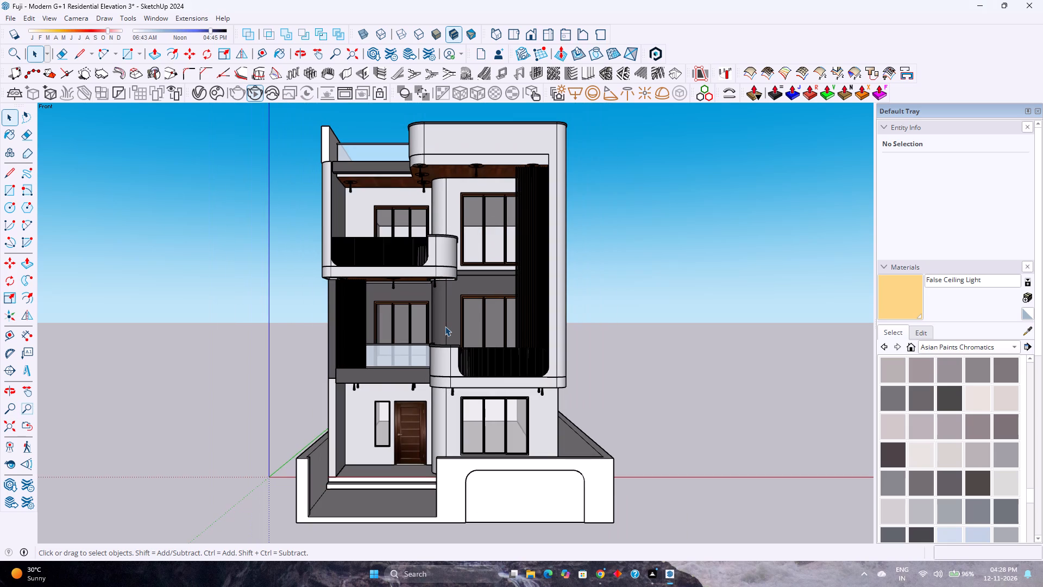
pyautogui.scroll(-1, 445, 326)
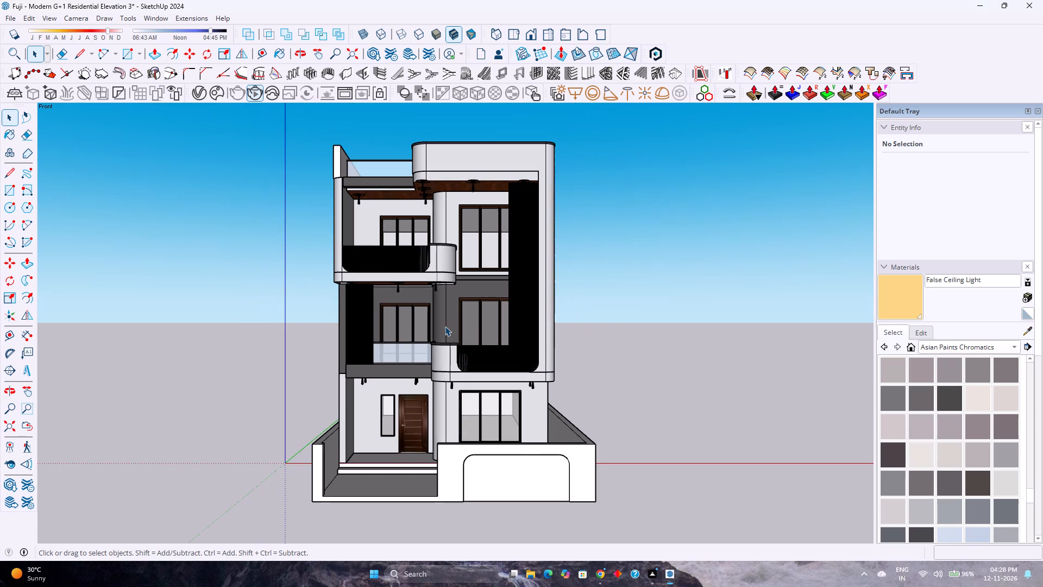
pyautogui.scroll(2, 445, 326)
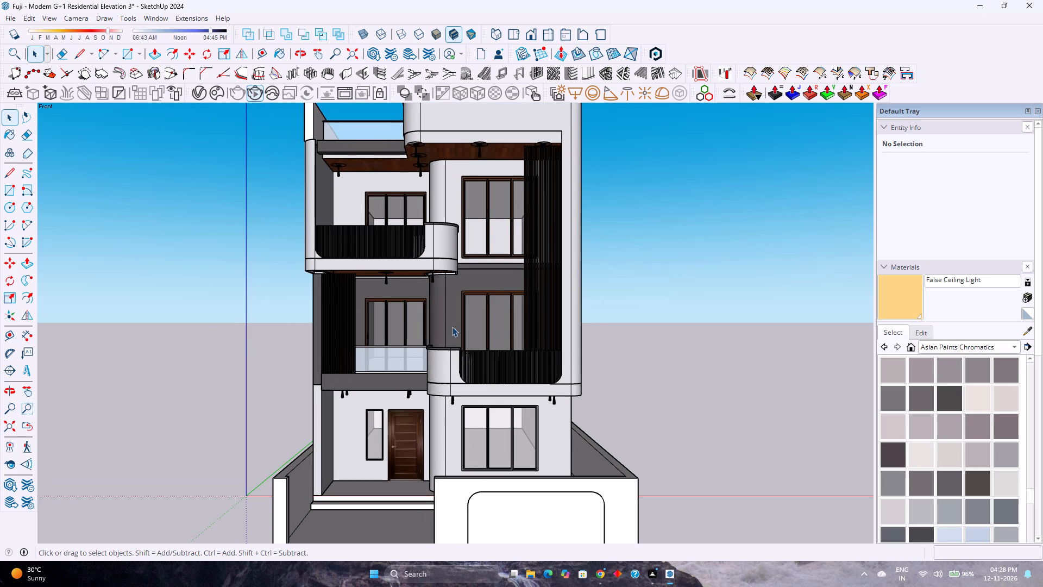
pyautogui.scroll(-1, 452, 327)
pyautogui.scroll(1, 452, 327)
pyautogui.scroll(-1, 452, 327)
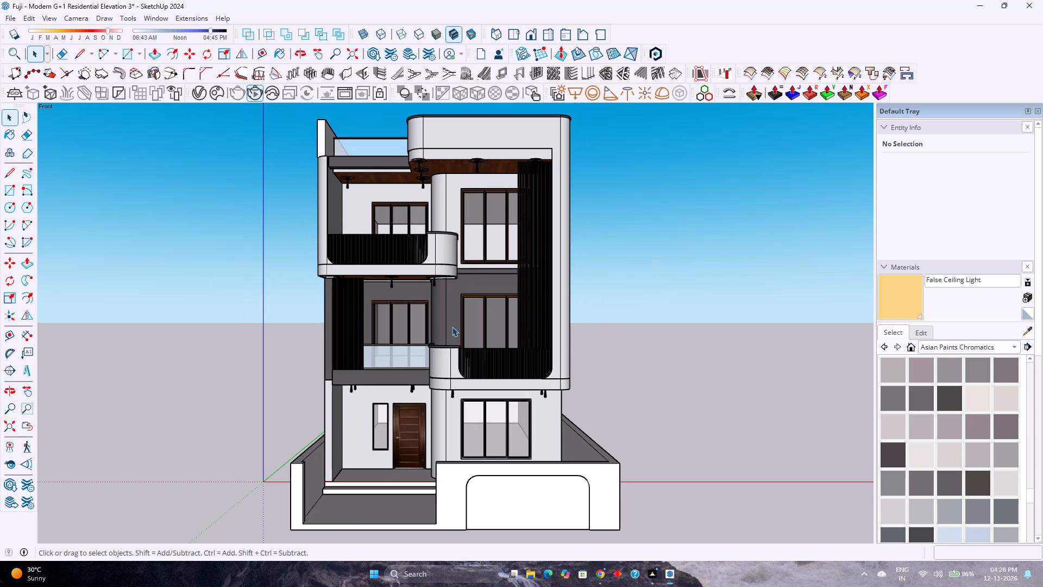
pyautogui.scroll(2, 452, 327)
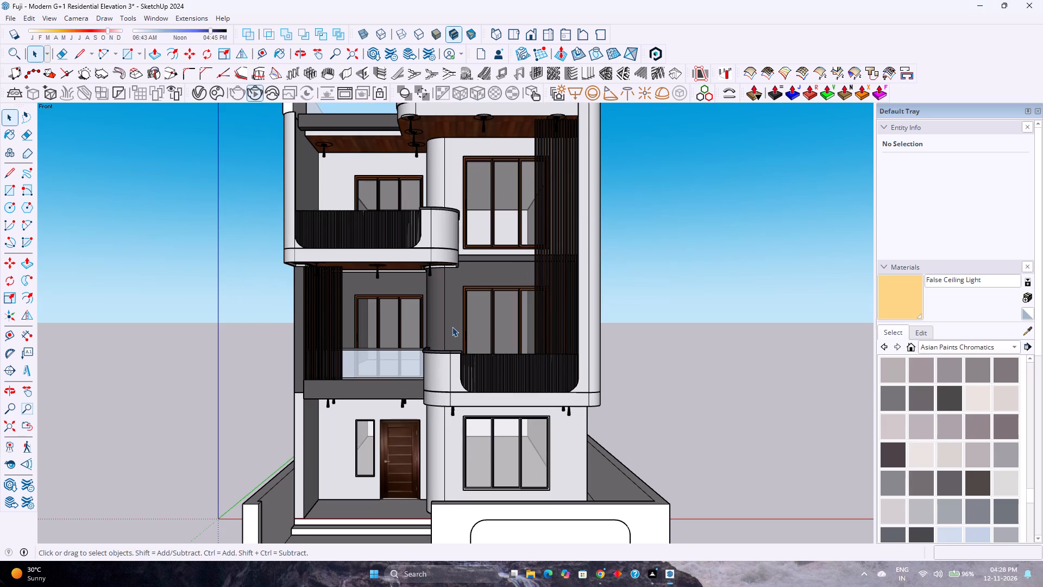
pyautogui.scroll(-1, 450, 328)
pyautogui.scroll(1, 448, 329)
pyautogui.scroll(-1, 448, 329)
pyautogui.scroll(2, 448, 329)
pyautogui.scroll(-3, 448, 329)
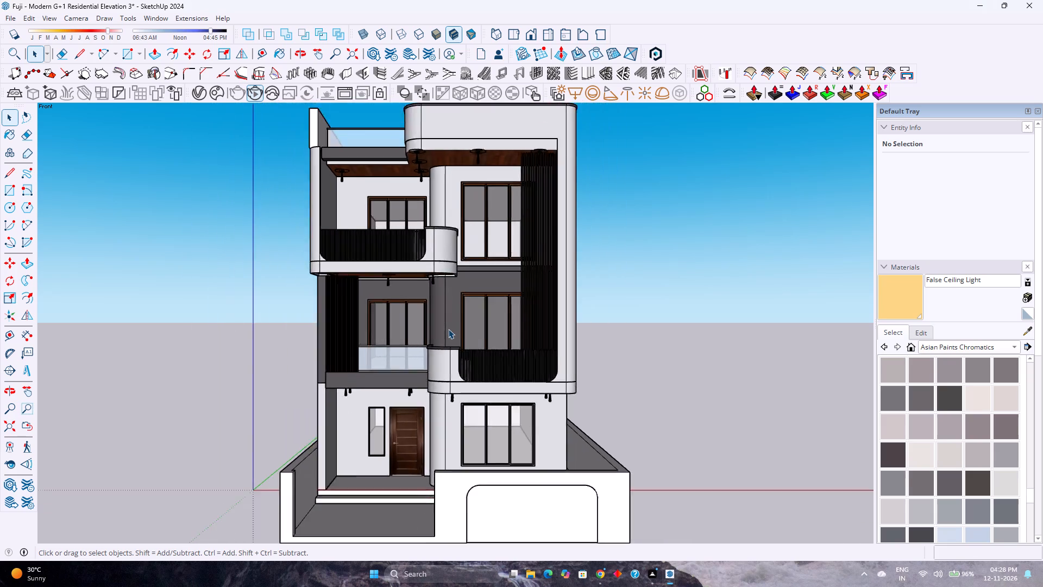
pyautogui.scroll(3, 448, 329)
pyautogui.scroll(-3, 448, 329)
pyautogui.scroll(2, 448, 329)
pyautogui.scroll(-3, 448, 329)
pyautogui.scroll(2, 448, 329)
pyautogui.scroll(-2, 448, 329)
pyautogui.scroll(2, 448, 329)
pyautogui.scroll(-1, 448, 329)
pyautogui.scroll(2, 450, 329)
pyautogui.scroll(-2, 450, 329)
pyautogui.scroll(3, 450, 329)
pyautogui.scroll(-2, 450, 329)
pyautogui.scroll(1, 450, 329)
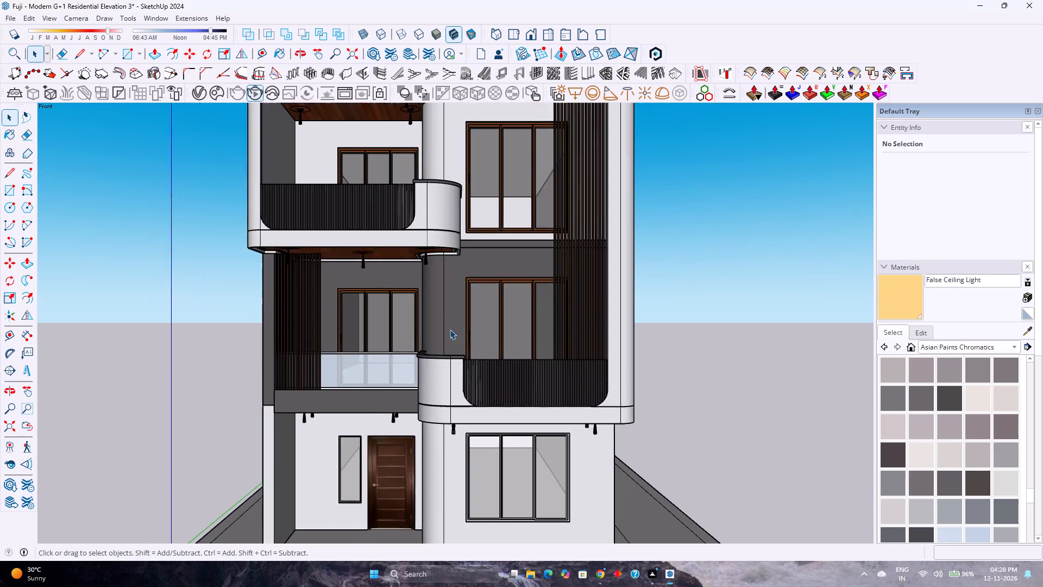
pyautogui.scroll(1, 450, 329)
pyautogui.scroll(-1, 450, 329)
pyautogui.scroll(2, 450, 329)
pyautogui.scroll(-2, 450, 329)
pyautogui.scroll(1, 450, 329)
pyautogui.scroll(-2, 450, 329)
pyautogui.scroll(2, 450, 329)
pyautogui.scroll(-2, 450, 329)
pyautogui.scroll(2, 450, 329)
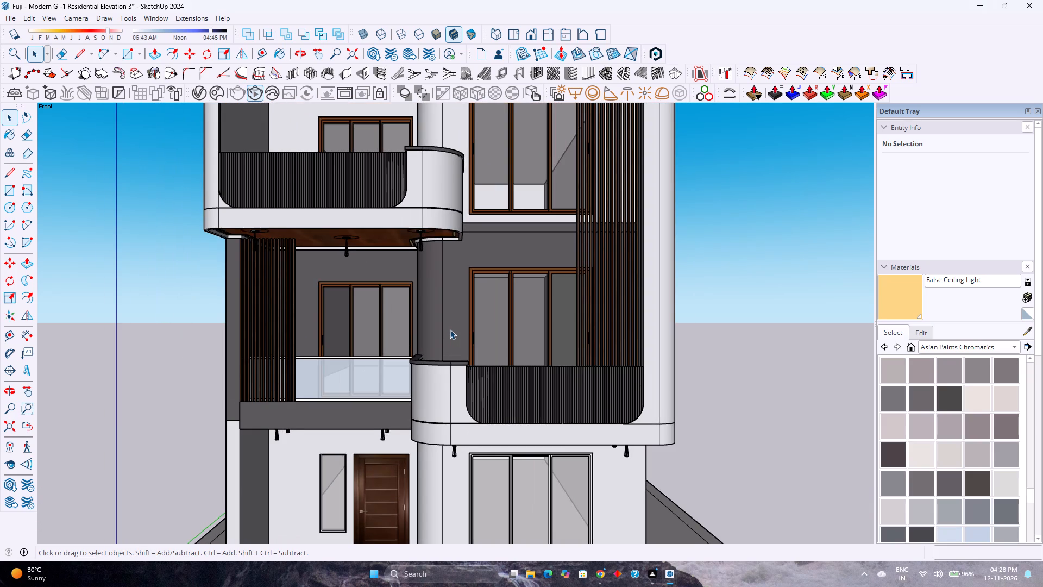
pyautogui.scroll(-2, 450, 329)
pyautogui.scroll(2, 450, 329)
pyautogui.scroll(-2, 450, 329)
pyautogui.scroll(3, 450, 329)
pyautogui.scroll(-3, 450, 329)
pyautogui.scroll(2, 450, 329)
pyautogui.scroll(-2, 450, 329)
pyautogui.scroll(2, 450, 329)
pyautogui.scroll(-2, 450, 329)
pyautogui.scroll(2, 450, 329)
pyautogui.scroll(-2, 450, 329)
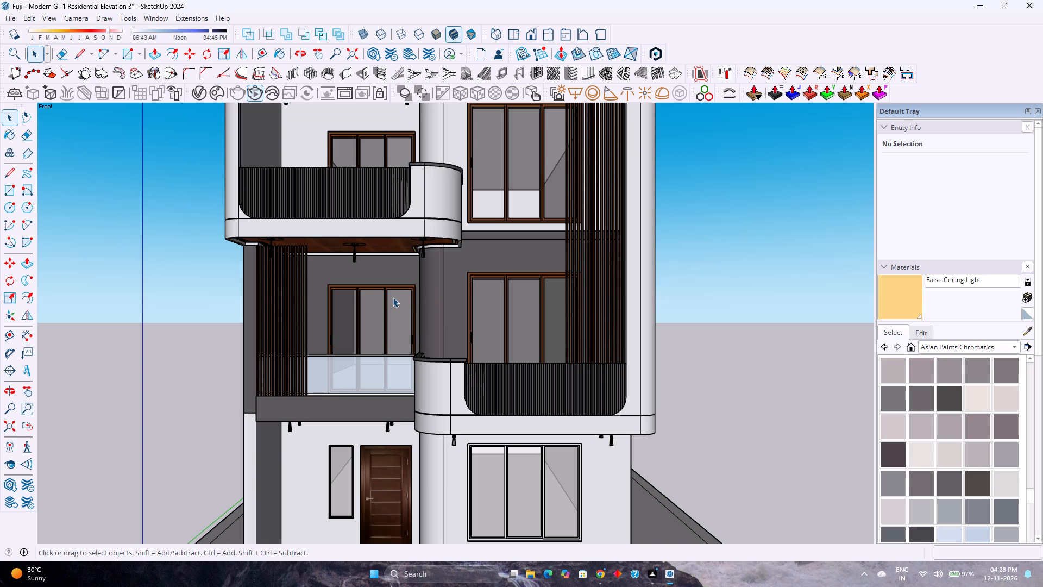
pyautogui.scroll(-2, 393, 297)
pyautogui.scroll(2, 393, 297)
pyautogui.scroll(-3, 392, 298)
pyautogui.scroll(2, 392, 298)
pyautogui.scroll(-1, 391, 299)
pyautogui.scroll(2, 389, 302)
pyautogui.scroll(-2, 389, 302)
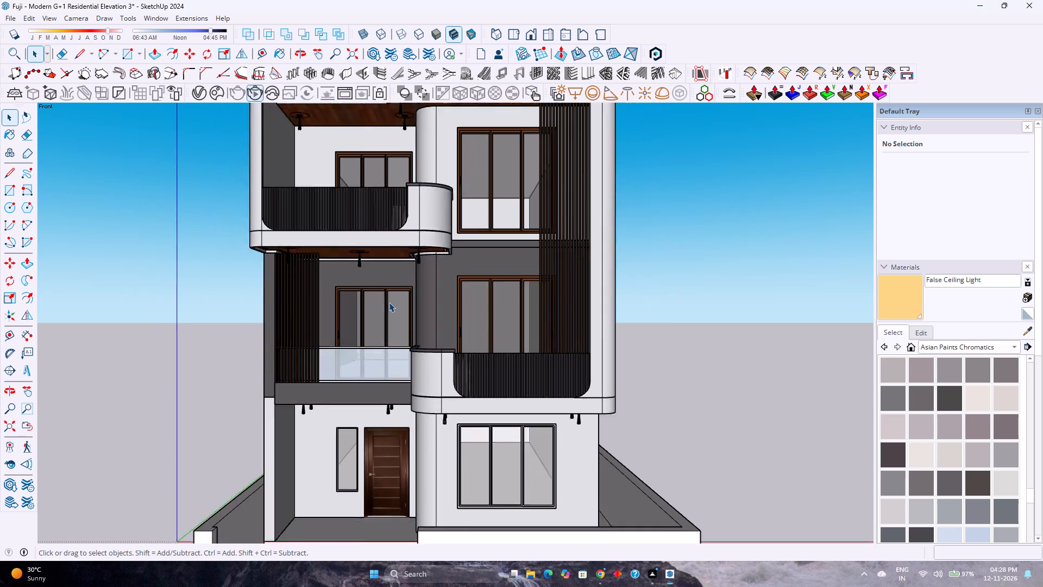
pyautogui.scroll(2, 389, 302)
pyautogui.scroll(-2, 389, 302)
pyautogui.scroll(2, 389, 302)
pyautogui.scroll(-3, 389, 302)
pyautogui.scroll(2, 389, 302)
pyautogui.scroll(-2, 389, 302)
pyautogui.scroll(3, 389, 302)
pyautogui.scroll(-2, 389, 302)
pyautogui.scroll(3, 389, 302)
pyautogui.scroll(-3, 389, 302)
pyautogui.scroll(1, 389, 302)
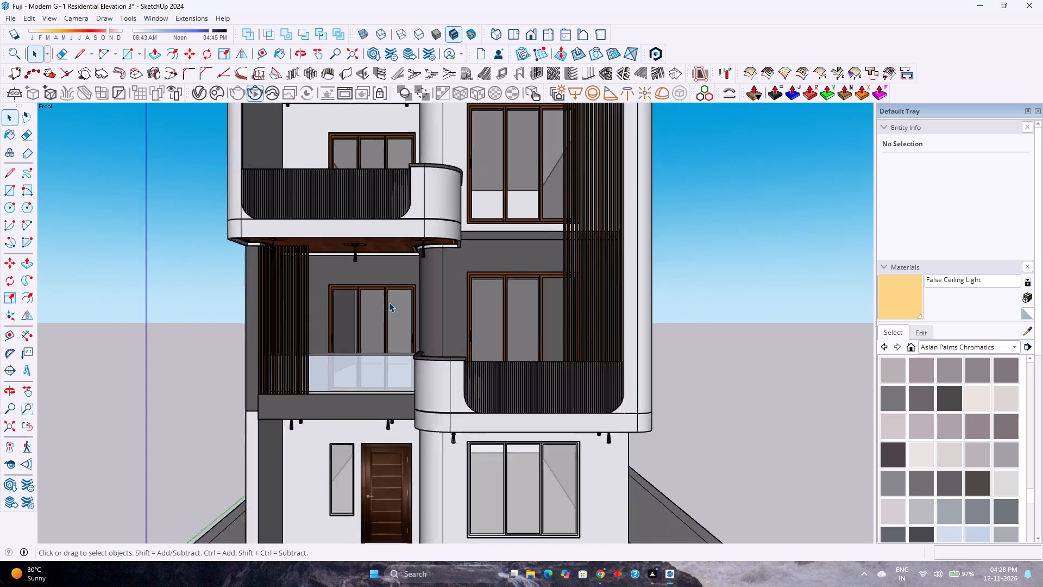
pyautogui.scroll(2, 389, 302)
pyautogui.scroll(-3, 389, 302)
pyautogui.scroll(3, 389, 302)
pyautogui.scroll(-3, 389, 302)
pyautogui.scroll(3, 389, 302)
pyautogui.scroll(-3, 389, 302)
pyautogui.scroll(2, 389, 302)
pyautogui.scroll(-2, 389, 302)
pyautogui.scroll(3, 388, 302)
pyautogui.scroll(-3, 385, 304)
# Examine the first-floor balcony up close, including its glass railing, vertical louvers, sliding doors and wooden ceiling with lights.
pyautogui.scroll(3, 382, 305)
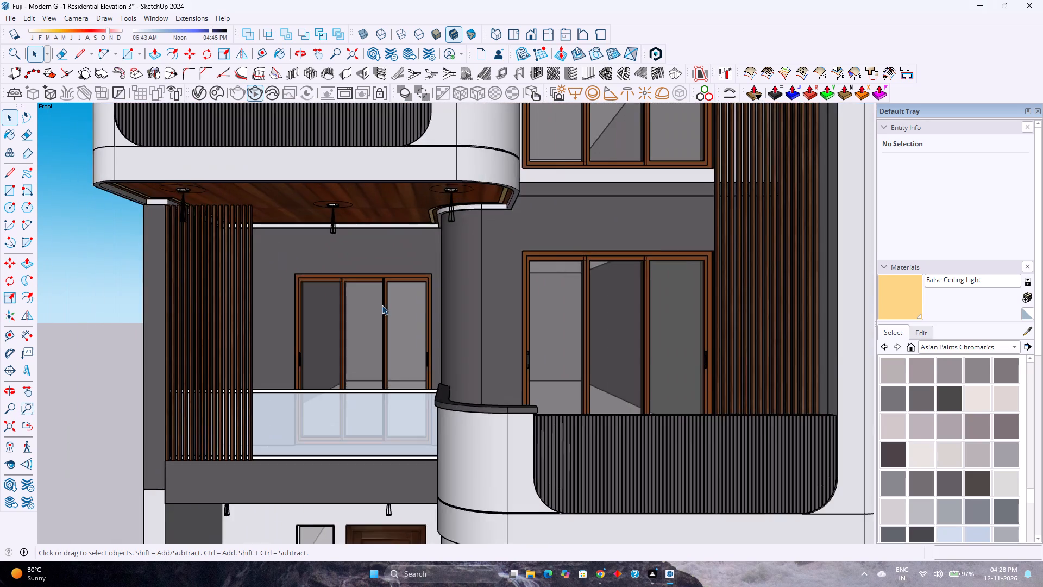
pyautogui.scroll(-1, 379, 306)
pyautogui.scroll(3, 379, 306)
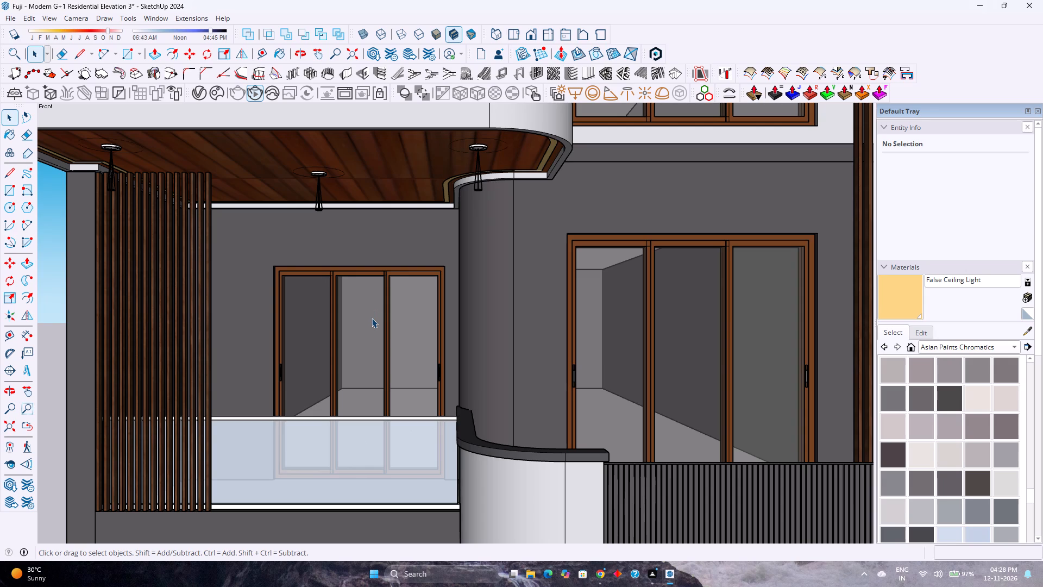
pyautogui.scroll(-2, 378, 318)
pyautogui.scroll(2, 378, 318)
pyautogui.scroll(-2, 378, 318)
pyautogui.scroll(2, 378, 318)
pyautogui.scroll(-2, 378, 318)
pyautogui.scroll(2, 378, 318)
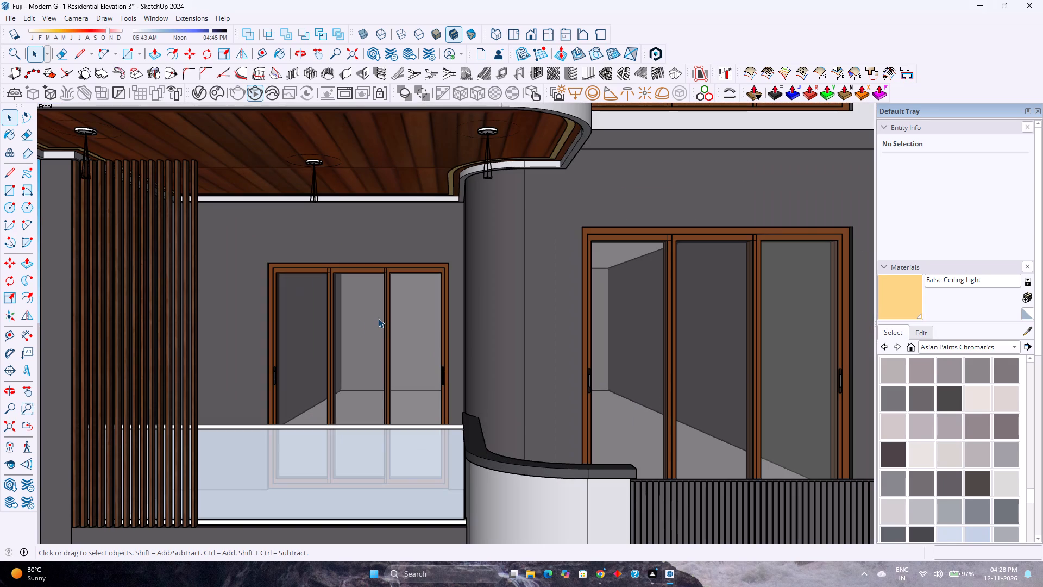
pyautogui.scroll(-2, 378, 318)
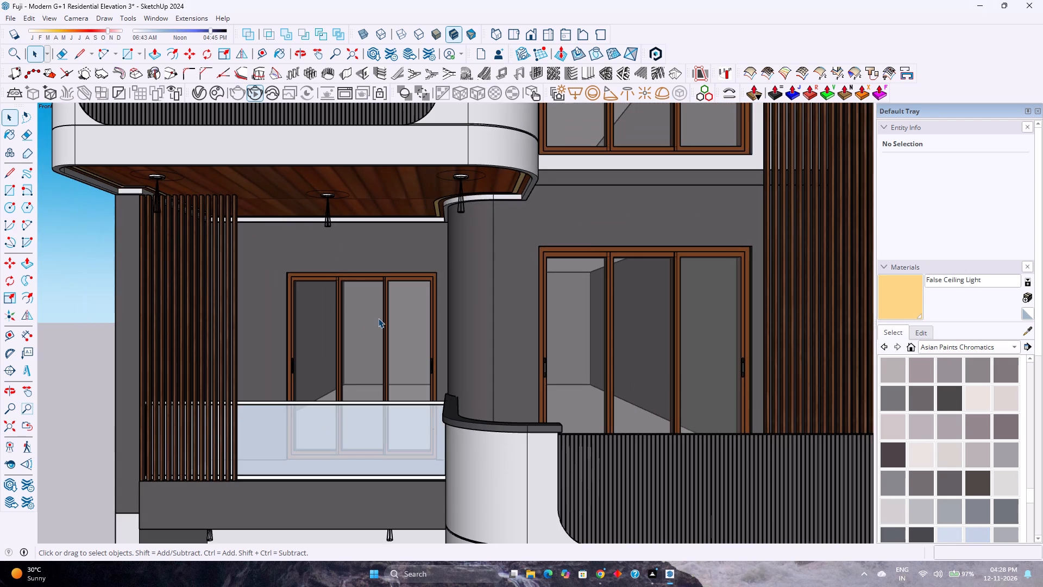
pyautogui.scroll(2, 378, 318)
pyautogui.scroll(-2, 378, 318)
pyautogui.scroll(3, 378, 318)
pyautogui.scroll(-4, 380, 321)
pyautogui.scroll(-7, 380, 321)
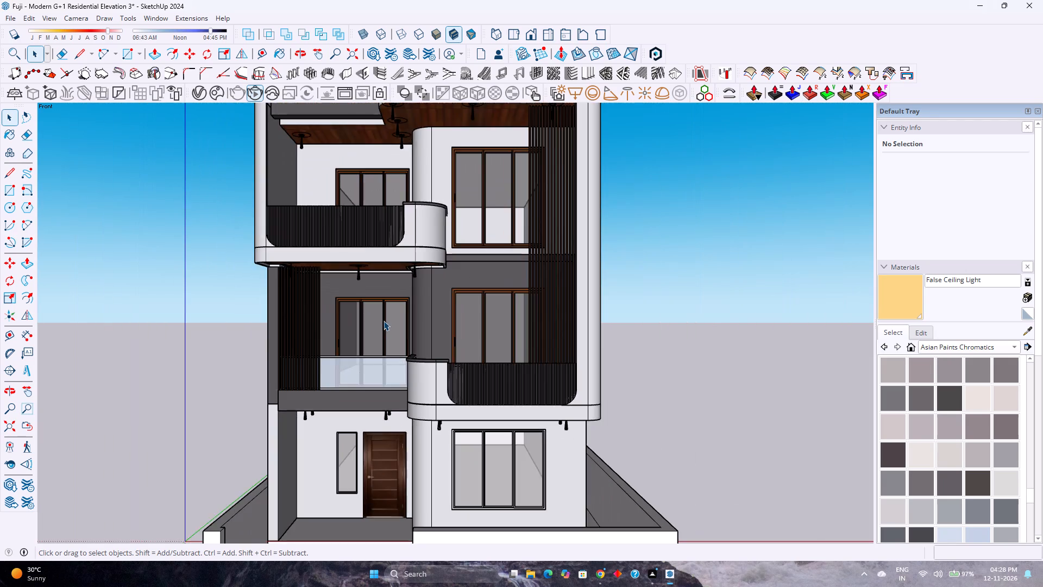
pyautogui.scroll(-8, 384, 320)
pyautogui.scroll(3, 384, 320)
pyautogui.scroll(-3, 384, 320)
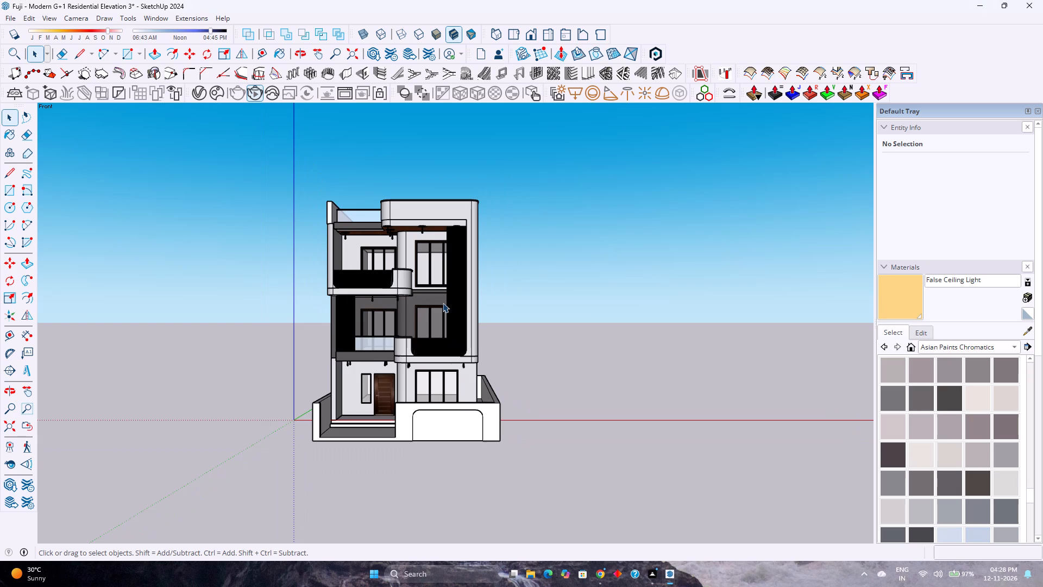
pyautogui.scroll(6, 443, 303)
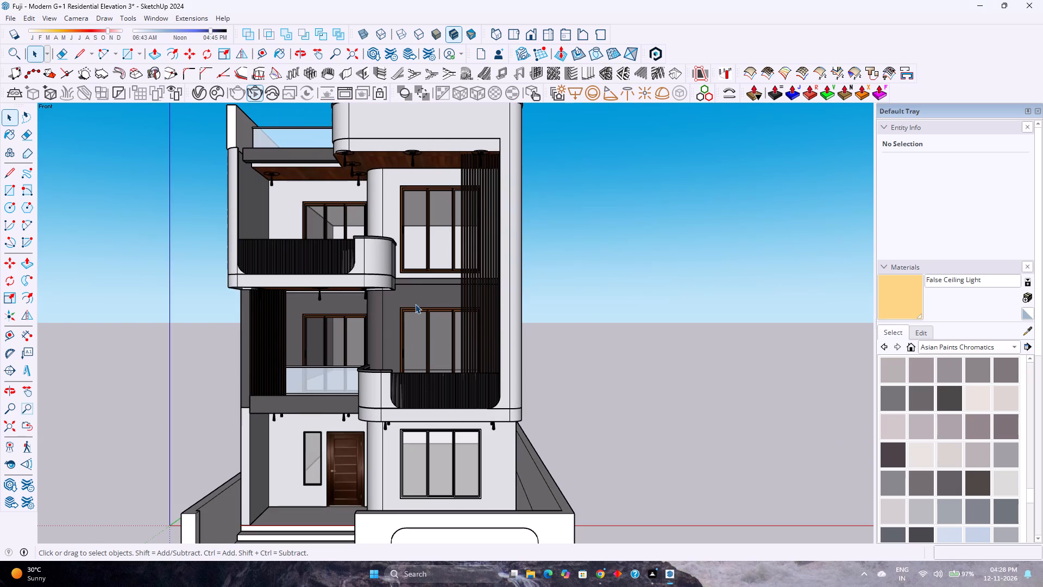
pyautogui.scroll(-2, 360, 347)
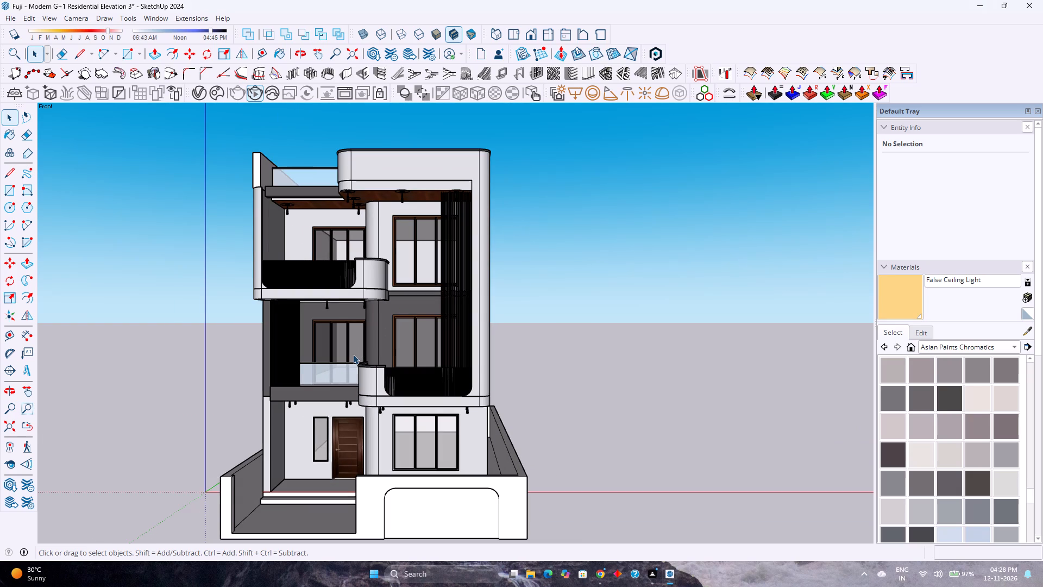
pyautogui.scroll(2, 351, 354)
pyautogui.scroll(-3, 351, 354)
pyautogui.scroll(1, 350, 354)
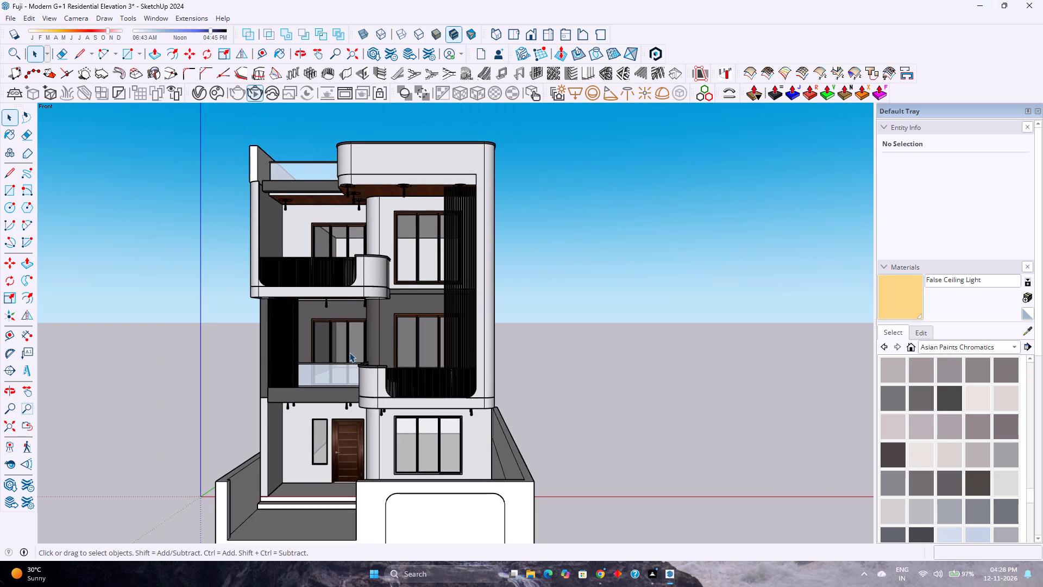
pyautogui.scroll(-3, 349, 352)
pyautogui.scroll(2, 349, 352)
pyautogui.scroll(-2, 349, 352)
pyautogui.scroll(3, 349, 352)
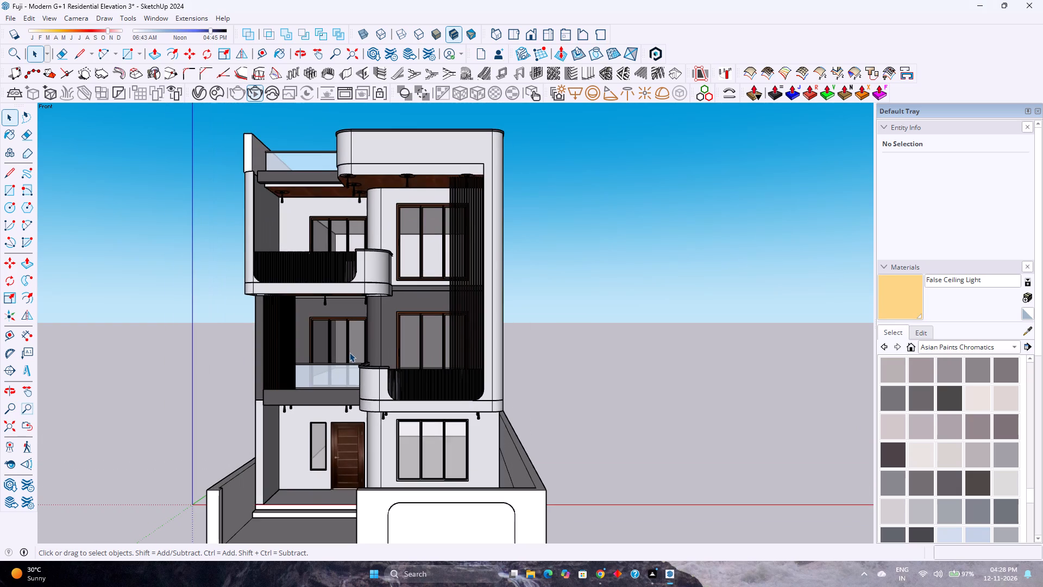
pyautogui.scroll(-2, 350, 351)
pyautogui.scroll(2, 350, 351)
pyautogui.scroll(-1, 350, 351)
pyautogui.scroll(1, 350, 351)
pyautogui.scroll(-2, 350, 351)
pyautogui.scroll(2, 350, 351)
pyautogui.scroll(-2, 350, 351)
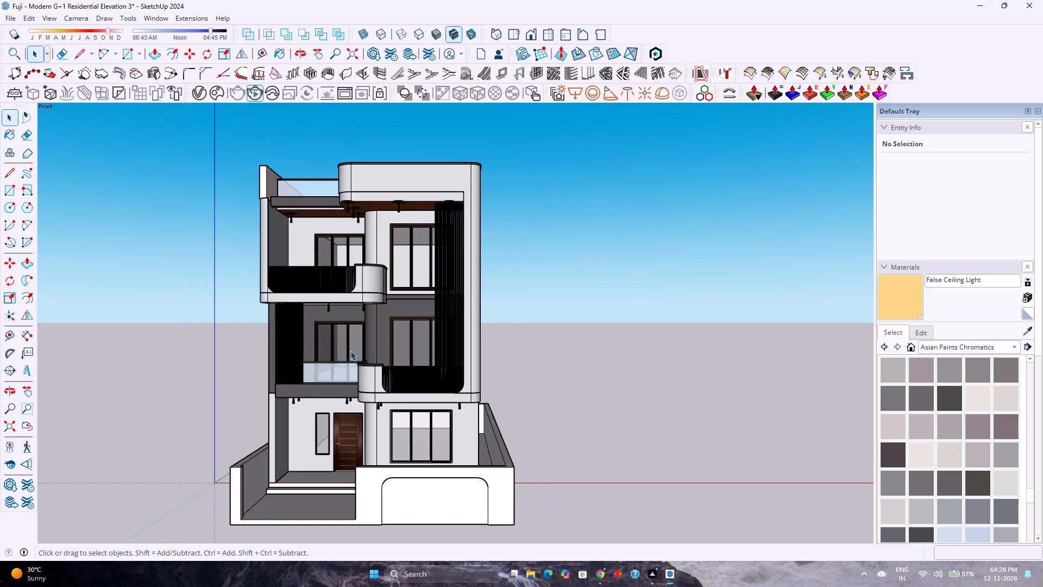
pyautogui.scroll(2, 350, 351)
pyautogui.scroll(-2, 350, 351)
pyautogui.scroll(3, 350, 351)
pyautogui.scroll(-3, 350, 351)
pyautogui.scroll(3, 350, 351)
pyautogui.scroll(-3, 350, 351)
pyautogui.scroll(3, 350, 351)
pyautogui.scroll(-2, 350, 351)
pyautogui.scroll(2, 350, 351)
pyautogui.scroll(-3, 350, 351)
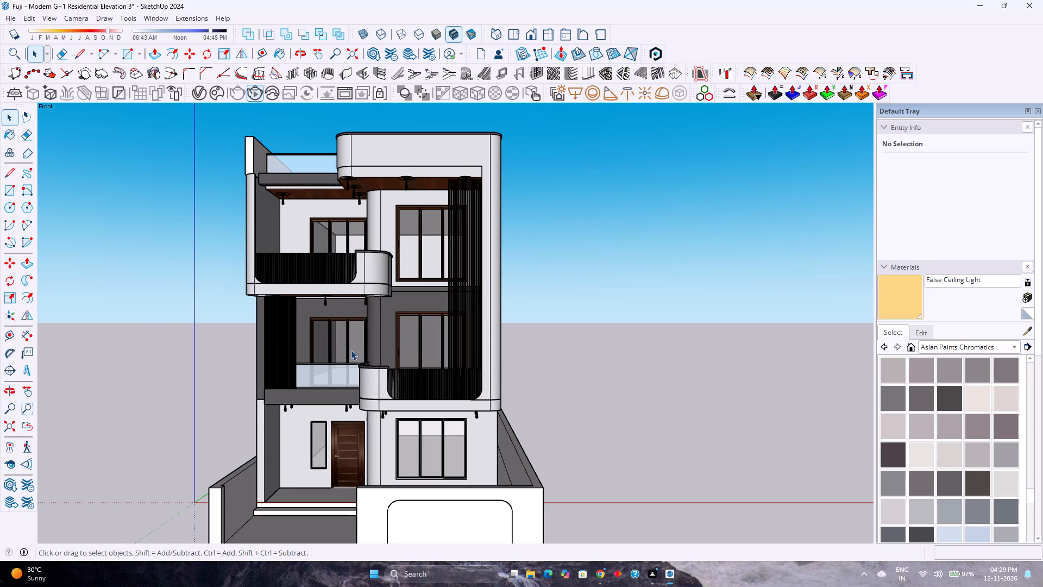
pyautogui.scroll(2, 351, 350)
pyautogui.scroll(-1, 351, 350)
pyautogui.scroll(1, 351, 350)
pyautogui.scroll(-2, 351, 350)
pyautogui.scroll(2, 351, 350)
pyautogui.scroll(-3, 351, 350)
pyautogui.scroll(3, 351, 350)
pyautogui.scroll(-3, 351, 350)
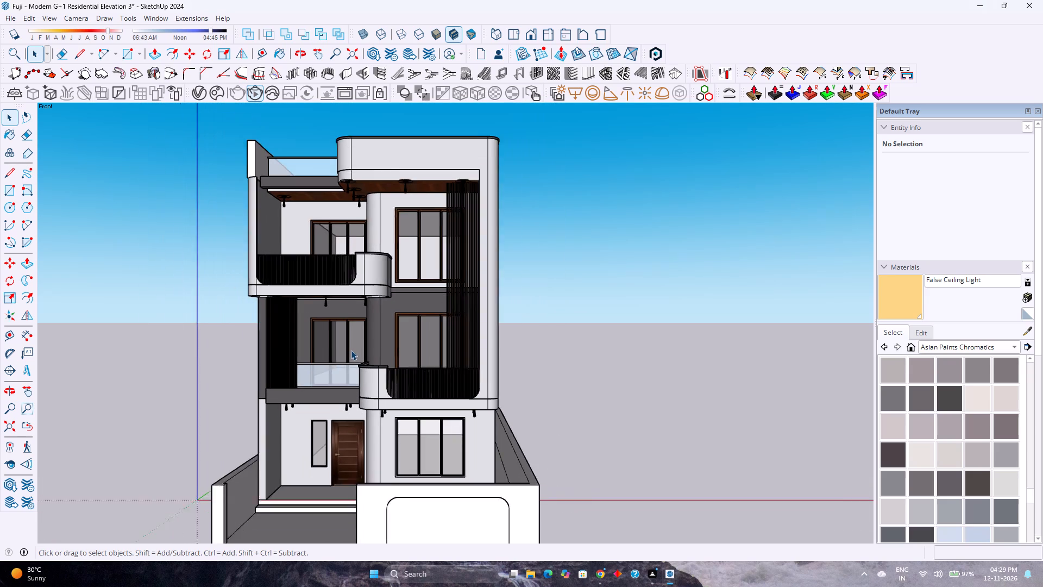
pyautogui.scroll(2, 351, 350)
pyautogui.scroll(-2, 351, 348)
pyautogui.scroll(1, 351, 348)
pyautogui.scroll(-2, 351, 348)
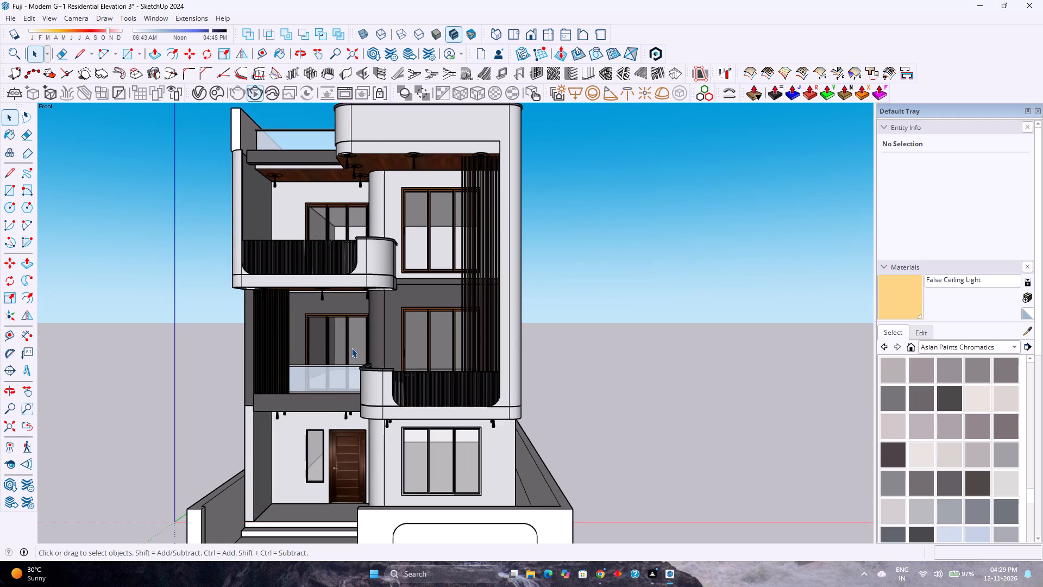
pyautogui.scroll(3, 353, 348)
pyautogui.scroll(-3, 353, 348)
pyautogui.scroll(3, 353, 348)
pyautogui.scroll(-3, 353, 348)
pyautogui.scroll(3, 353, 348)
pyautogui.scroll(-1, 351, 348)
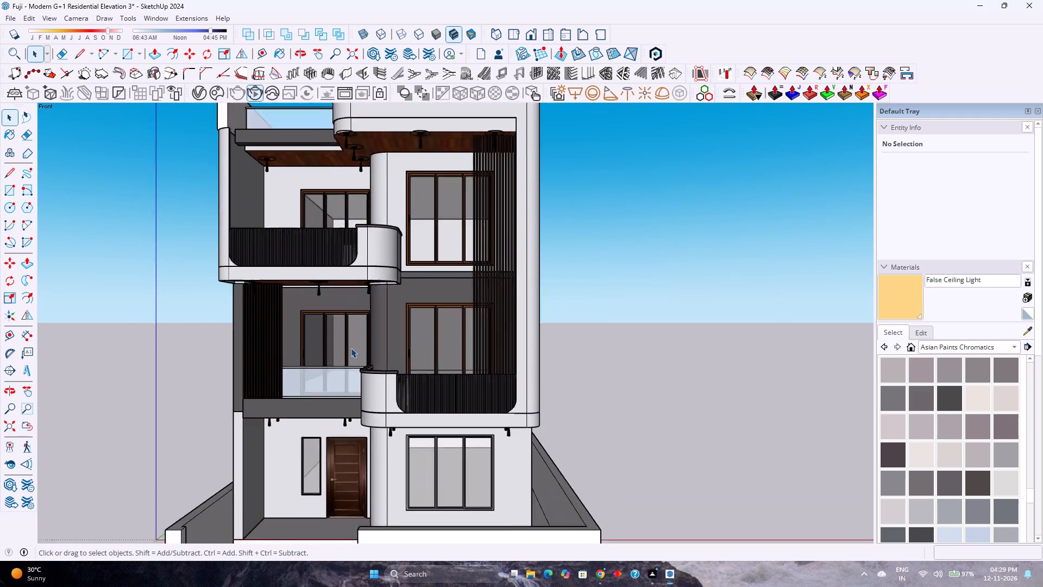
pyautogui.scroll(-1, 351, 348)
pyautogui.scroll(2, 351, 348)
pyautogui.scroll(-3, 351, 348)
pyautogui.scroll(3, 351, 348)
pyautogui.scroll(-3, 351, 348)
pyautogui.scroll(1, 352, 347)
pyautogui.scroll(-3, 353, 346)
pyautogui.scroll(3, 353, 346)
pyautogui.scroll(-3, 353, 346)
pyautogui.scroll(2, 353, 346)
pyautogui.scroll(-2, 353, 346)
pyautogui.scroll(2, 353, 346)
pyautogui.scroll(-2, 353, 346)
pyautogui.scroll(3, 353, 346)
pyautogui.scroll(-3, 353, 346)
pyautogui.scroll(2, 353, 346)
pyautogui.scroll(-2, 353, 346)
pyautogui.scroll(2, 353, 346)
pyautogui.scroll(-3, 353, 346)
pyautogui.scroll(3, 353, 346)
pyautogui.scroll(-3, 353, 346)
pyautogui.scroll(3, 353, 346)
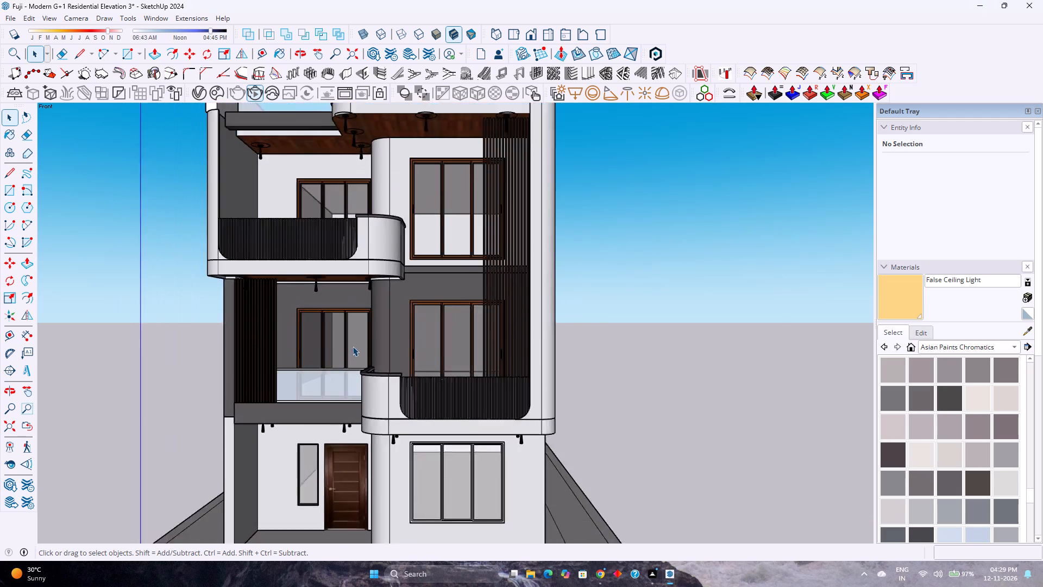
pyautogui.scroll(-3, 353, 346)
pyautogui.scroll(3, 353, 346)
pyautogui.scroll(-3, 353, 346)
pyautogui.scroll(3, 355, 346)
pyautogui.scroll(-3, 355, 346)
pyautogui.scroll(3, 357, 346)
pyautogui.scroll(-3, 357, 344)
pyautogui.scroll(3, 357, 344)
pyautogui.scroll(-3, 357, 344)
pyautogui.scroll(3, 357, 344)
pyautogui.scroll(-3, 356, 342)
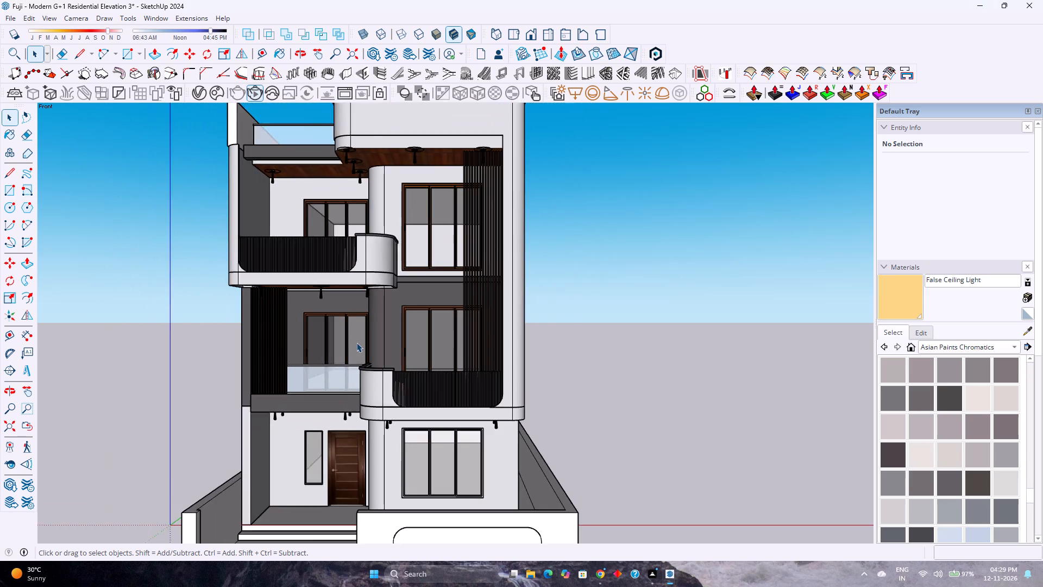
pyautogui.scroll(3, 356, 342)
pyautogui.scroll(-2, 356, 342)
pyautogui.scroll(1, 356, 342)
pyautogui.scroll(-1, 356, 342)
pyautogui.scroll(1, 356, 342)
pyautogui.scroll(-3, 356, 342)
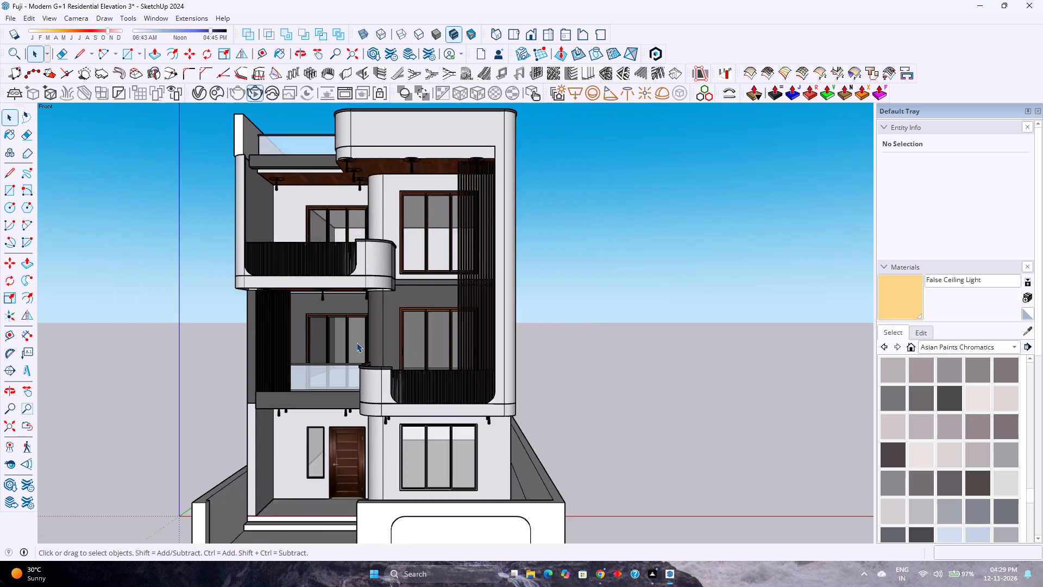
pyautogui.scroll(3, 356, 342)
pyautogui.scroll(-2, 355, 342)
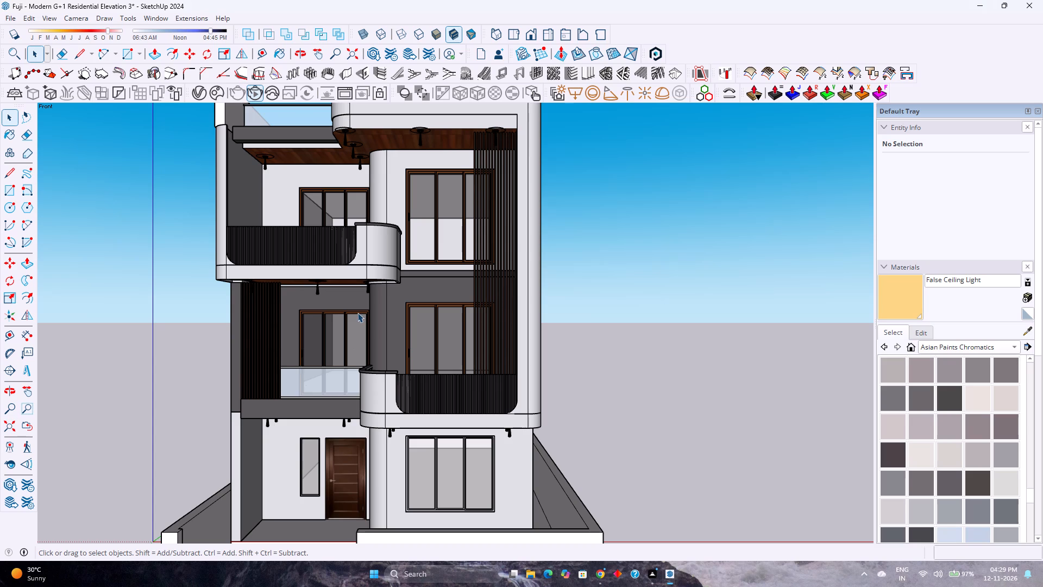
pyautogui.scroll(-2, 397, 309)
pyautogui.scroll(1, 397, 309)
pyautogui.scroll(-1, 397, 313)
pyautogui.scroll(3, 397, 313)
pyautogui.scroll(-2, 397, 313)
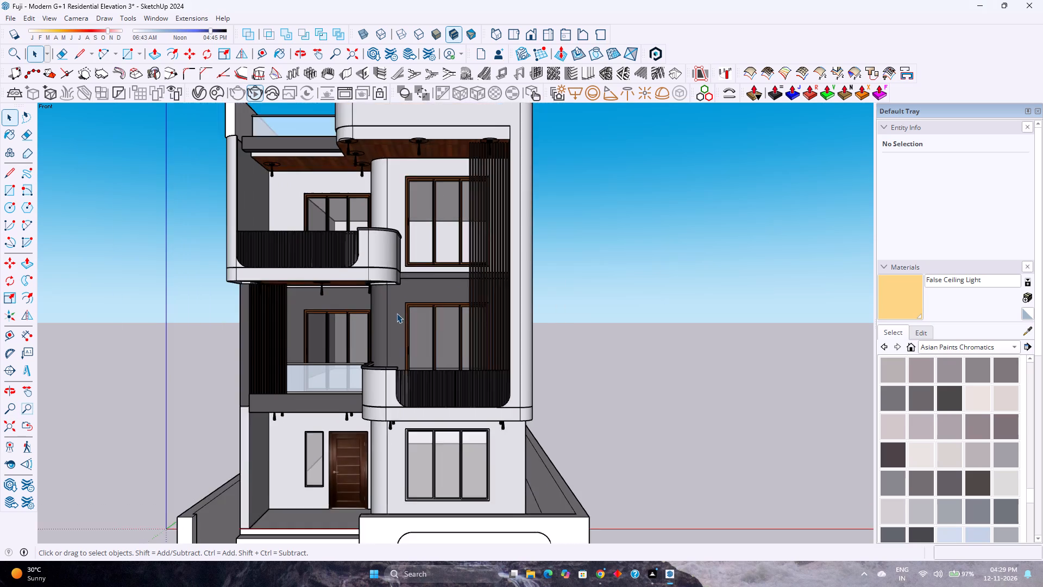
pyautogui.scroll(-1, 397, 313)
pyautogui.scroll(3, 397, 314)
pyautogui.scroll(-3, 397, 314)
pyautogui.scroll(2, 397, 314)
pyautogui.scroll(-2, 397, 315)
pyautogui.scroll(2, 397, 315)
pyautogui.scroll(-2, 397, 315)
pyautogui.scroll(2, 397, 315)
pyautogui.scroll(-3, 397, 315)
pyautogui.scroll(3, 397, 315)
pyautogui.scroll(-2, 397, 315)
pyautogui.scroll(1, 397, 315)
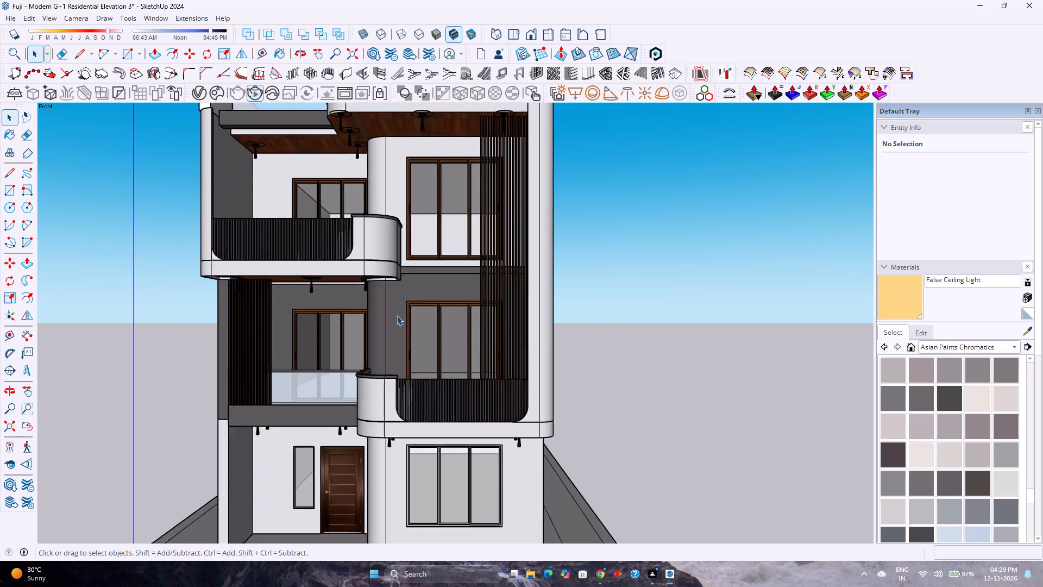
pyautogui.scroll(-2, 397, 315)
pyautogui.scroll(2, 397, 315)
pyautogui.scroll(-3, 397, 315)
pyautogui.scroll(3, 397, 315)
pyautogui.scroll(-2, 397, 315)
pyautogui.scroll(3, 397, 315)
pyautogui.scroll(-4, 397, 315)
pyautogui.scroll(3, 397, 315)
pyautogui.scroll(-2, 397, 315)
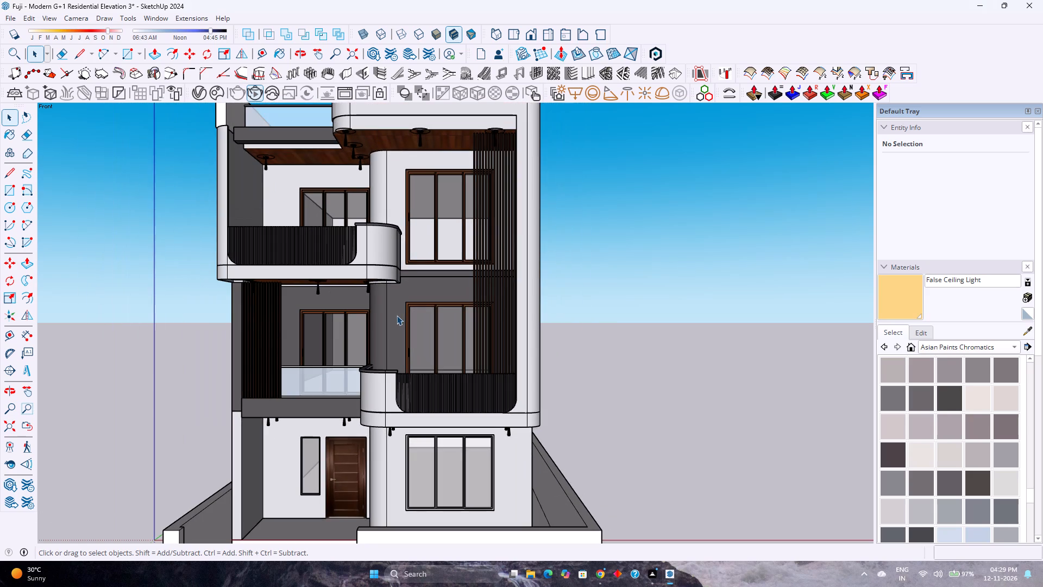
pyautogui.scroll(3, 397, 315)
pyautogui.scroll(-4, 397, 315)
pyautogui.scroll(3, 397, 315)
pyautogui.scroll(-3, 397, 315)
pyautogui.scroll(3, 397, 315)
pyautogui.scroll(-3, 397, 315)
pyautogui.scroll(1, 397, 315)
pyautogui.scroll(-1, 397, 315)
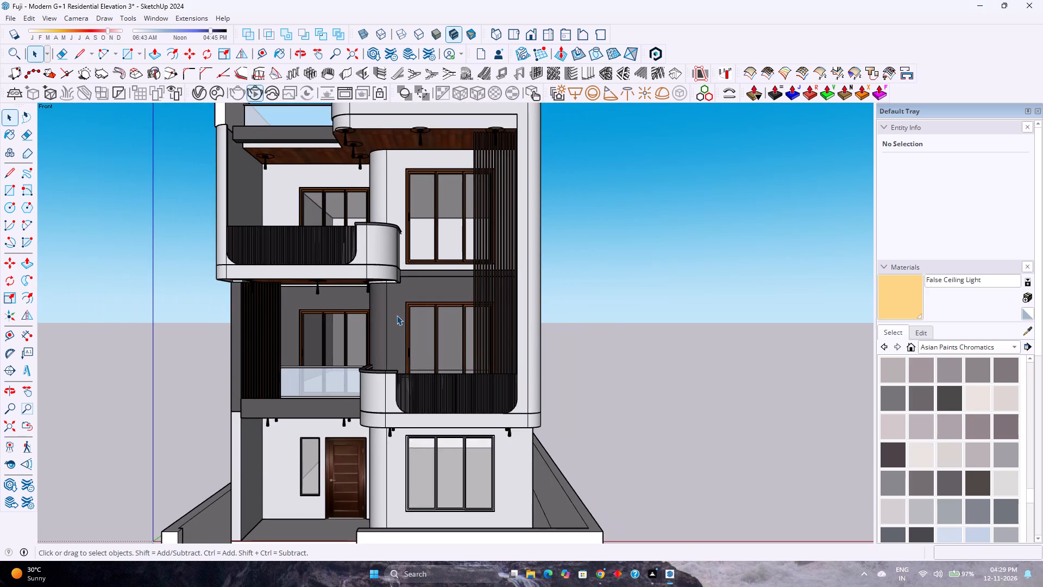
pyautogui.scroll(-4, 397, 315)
# Reset the model to the standard front view and fit the whole house with its compound wall in the viewport.
pyautogui.click(538, 33)
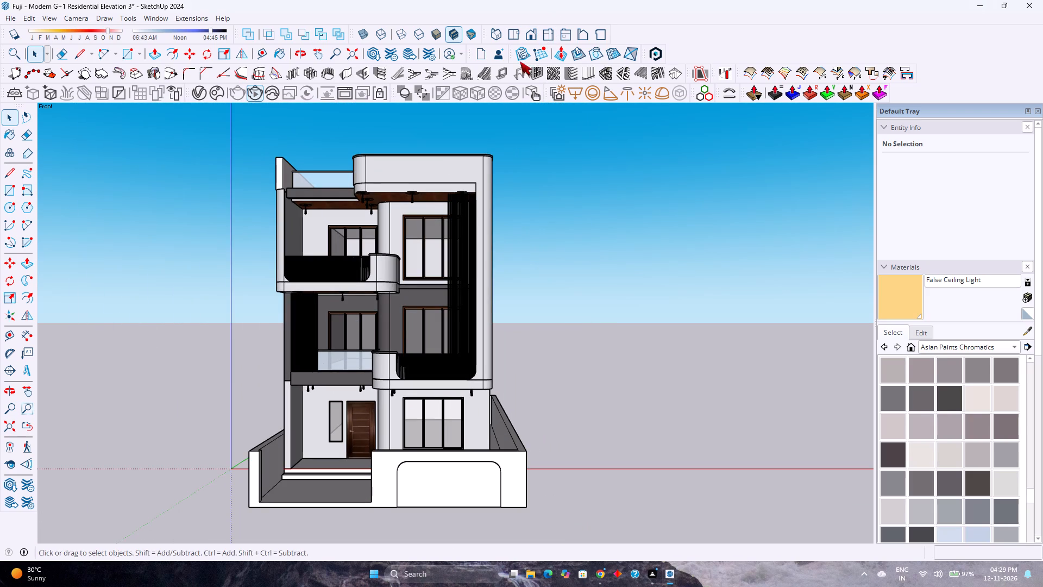
pyautogui.click(16, 426)
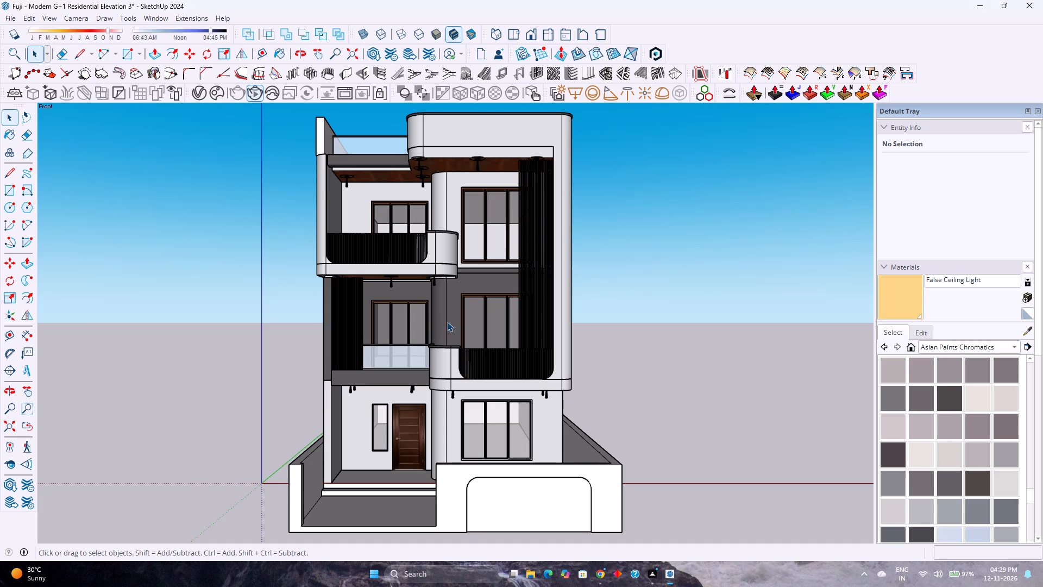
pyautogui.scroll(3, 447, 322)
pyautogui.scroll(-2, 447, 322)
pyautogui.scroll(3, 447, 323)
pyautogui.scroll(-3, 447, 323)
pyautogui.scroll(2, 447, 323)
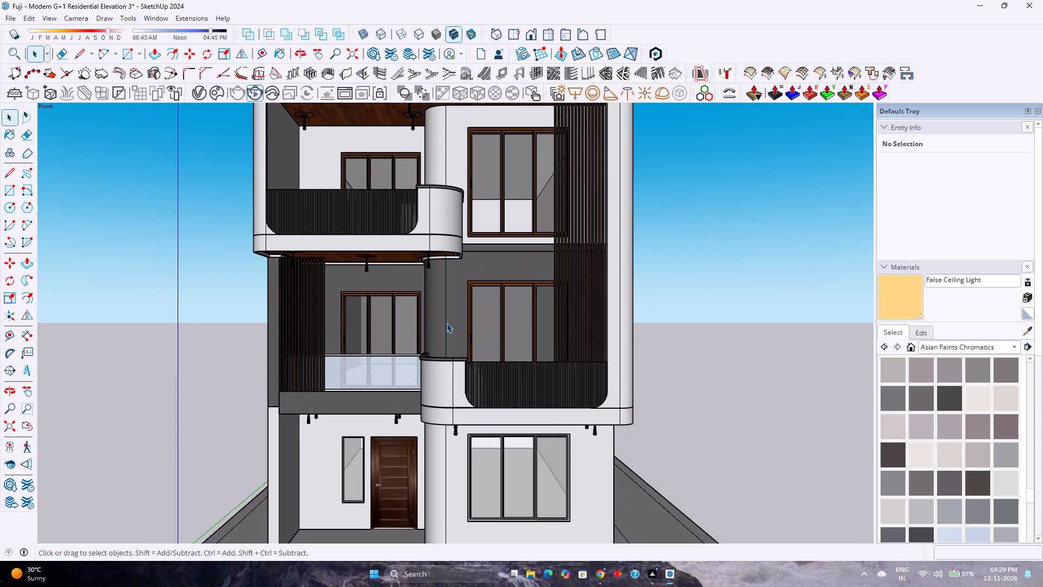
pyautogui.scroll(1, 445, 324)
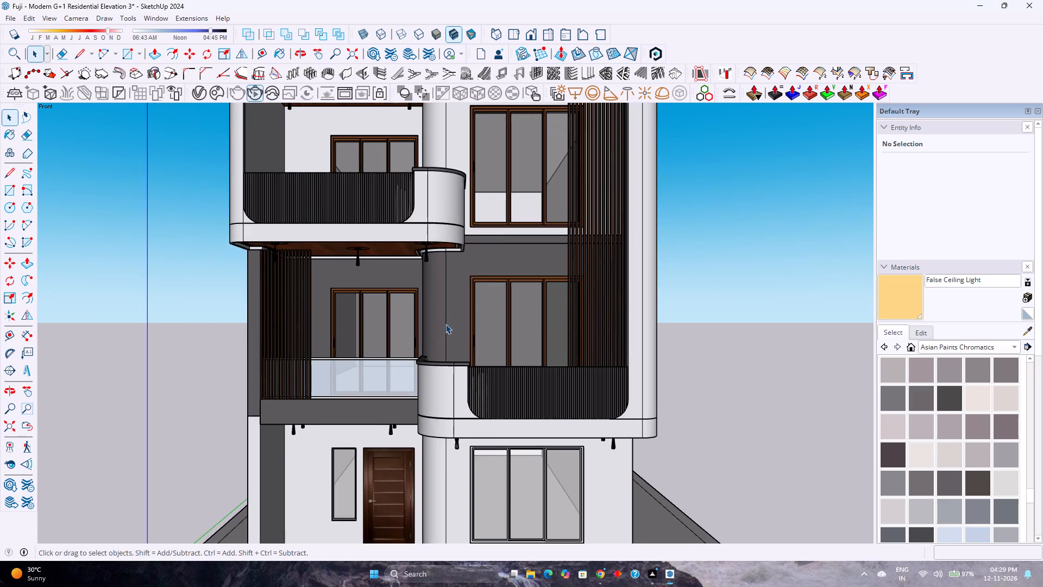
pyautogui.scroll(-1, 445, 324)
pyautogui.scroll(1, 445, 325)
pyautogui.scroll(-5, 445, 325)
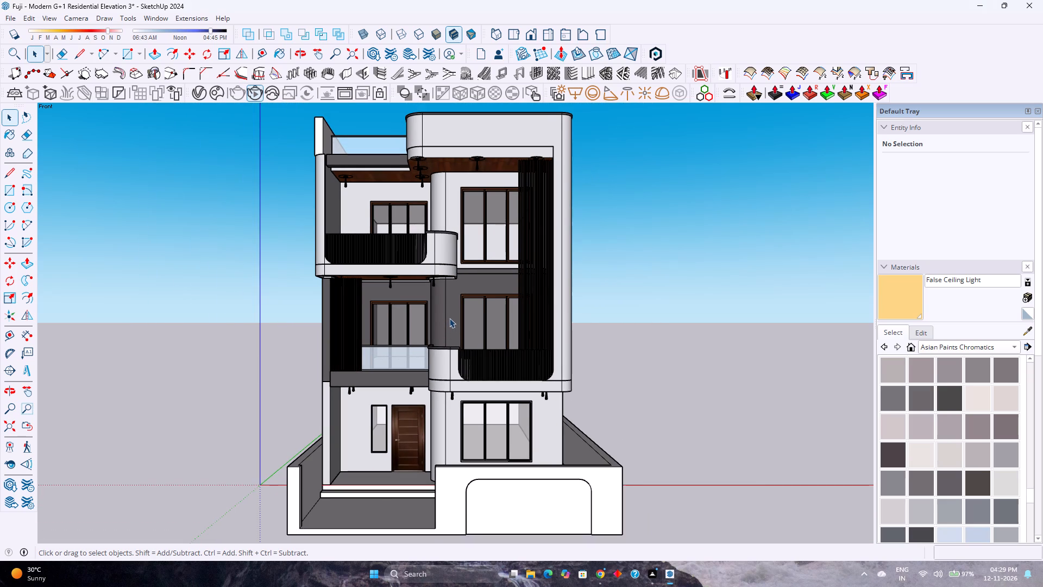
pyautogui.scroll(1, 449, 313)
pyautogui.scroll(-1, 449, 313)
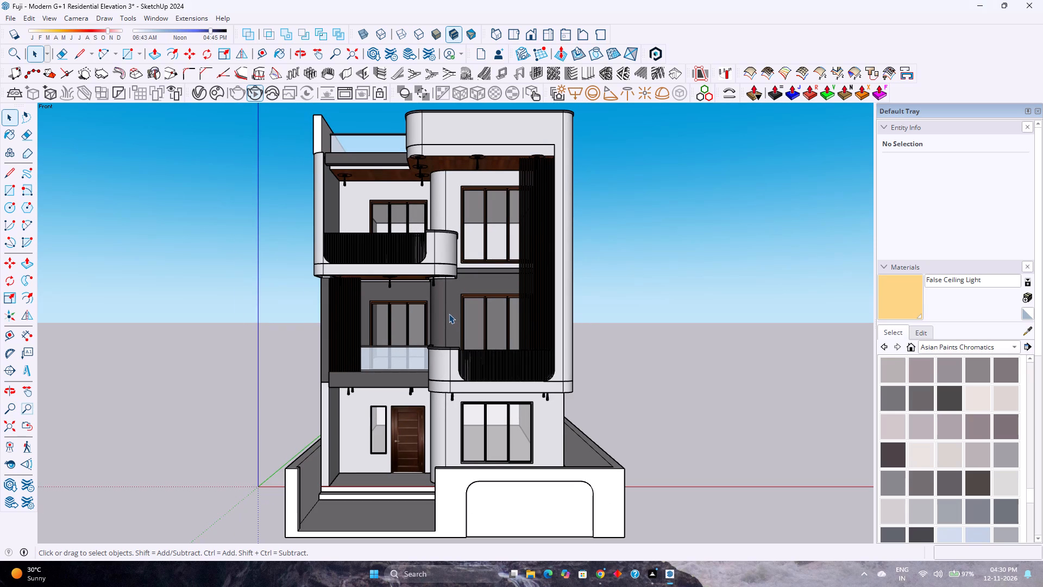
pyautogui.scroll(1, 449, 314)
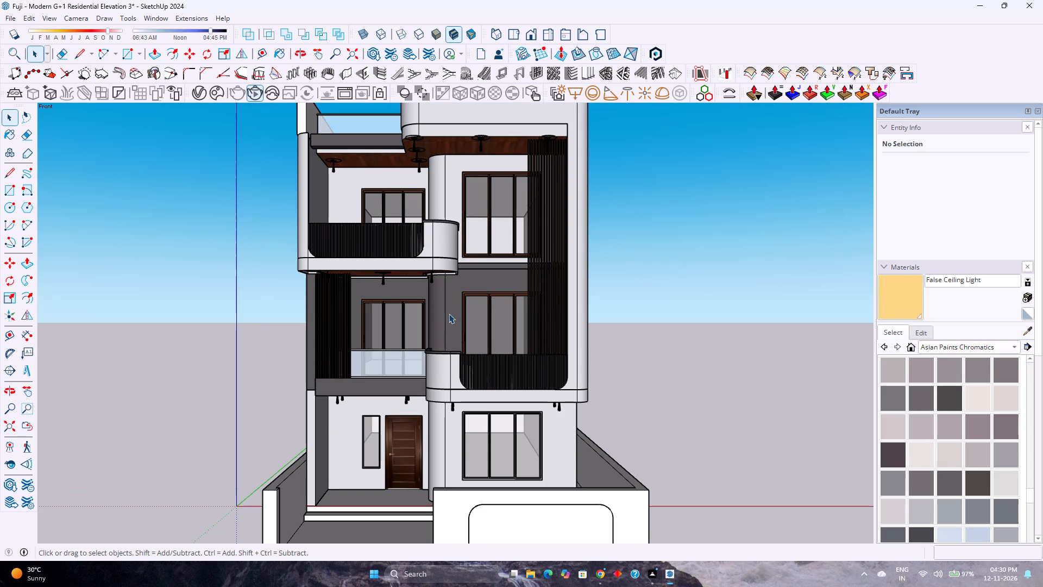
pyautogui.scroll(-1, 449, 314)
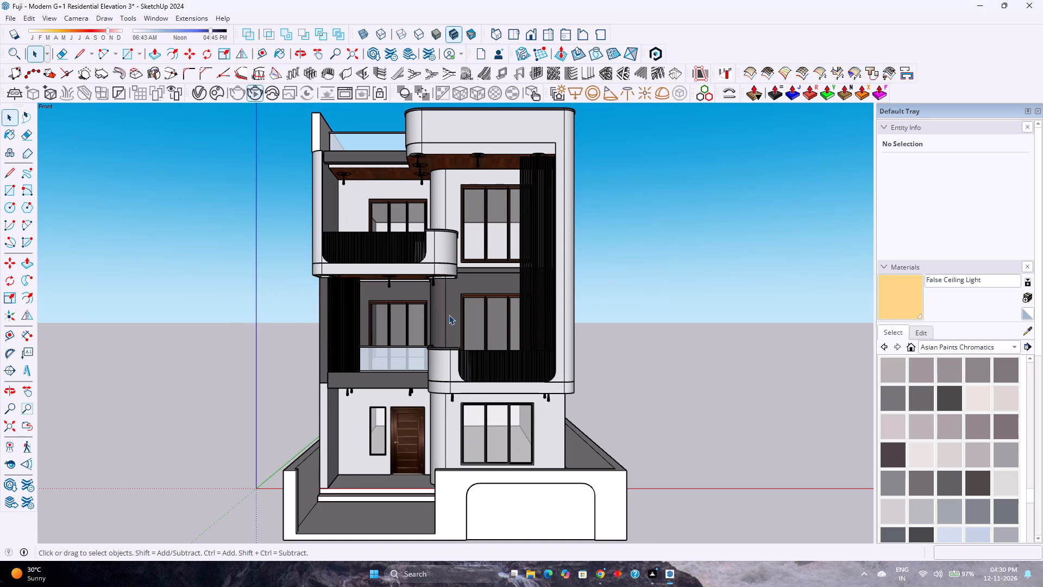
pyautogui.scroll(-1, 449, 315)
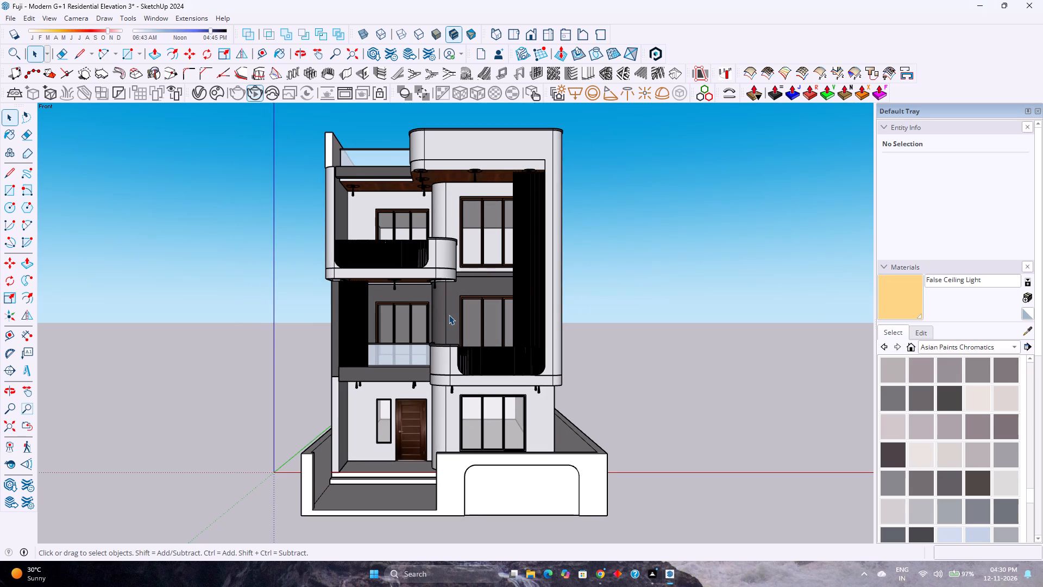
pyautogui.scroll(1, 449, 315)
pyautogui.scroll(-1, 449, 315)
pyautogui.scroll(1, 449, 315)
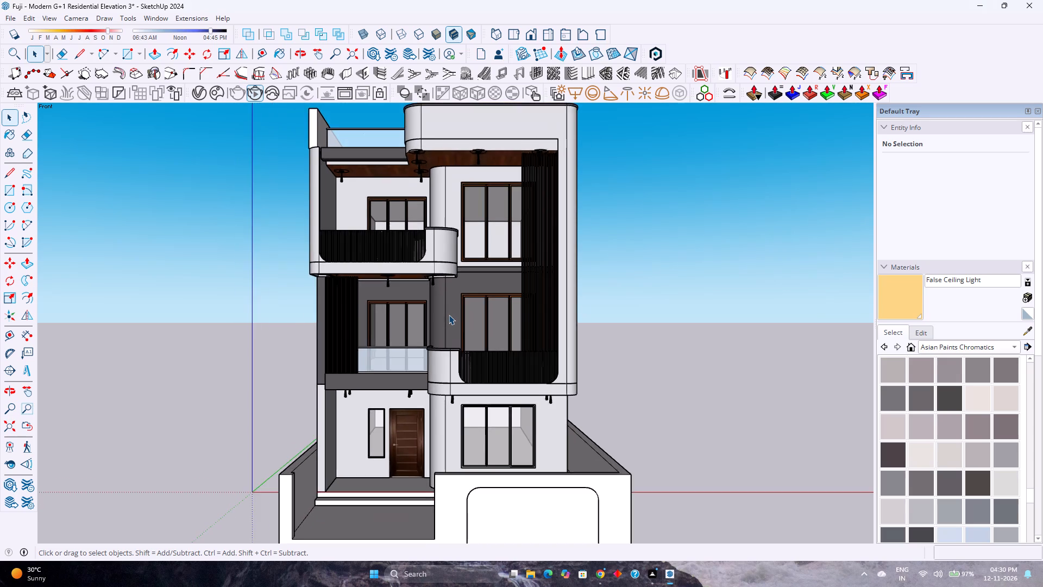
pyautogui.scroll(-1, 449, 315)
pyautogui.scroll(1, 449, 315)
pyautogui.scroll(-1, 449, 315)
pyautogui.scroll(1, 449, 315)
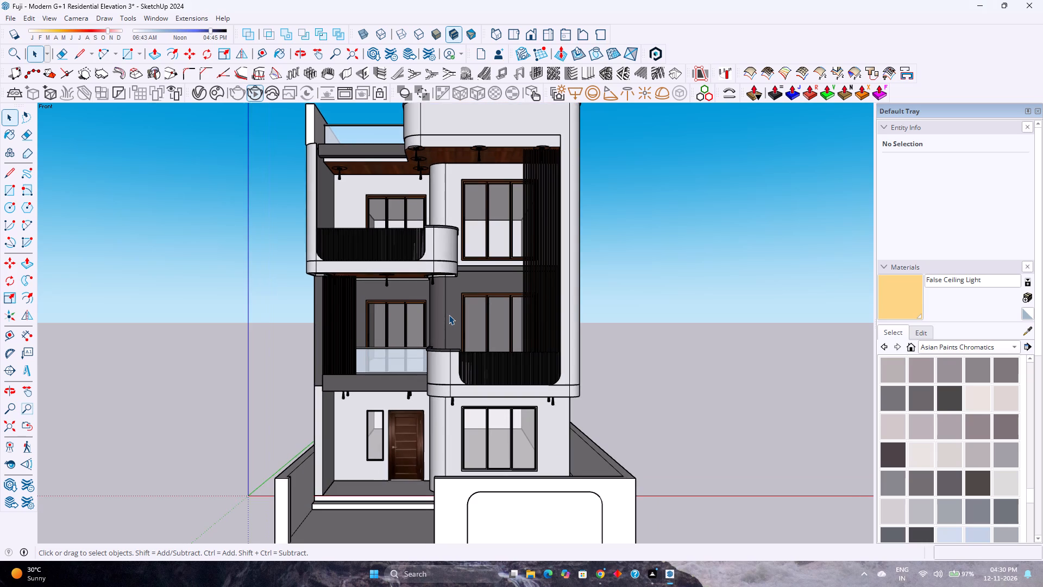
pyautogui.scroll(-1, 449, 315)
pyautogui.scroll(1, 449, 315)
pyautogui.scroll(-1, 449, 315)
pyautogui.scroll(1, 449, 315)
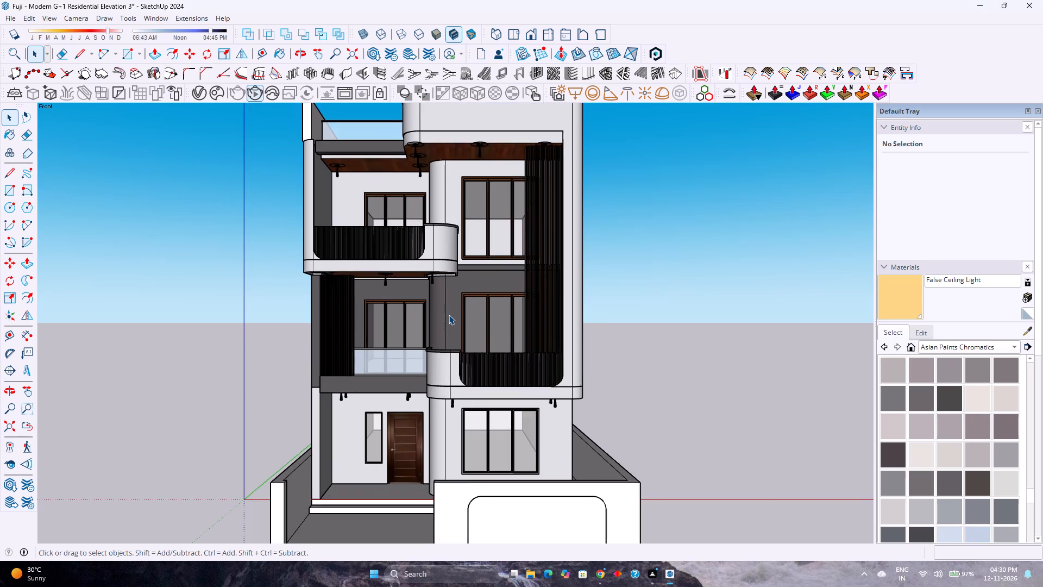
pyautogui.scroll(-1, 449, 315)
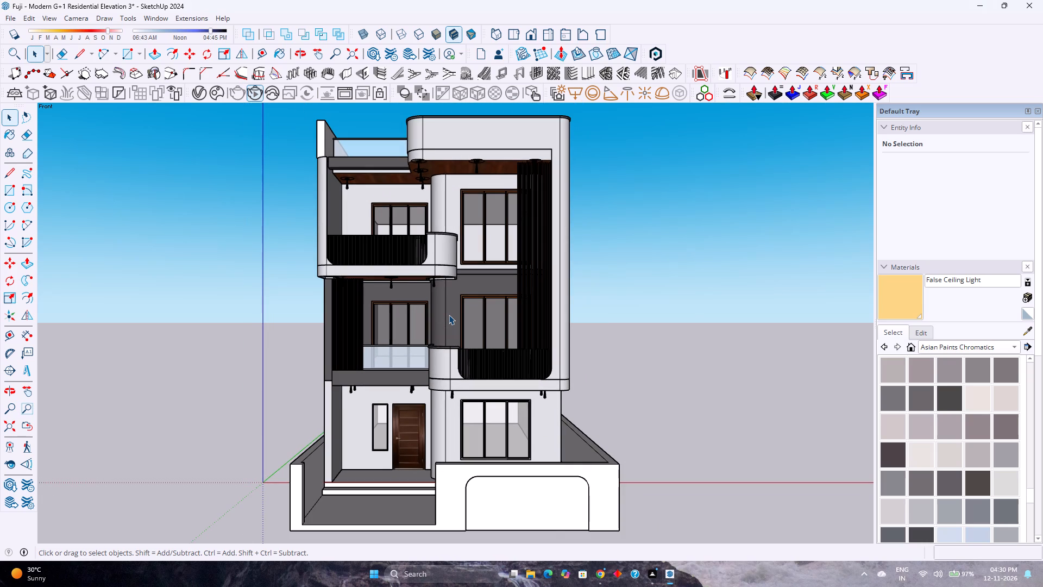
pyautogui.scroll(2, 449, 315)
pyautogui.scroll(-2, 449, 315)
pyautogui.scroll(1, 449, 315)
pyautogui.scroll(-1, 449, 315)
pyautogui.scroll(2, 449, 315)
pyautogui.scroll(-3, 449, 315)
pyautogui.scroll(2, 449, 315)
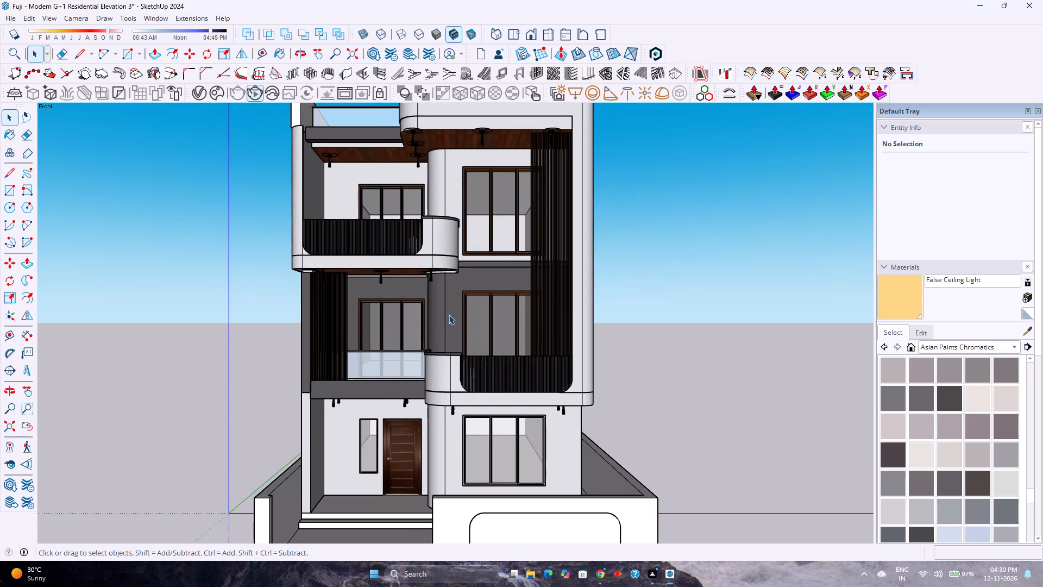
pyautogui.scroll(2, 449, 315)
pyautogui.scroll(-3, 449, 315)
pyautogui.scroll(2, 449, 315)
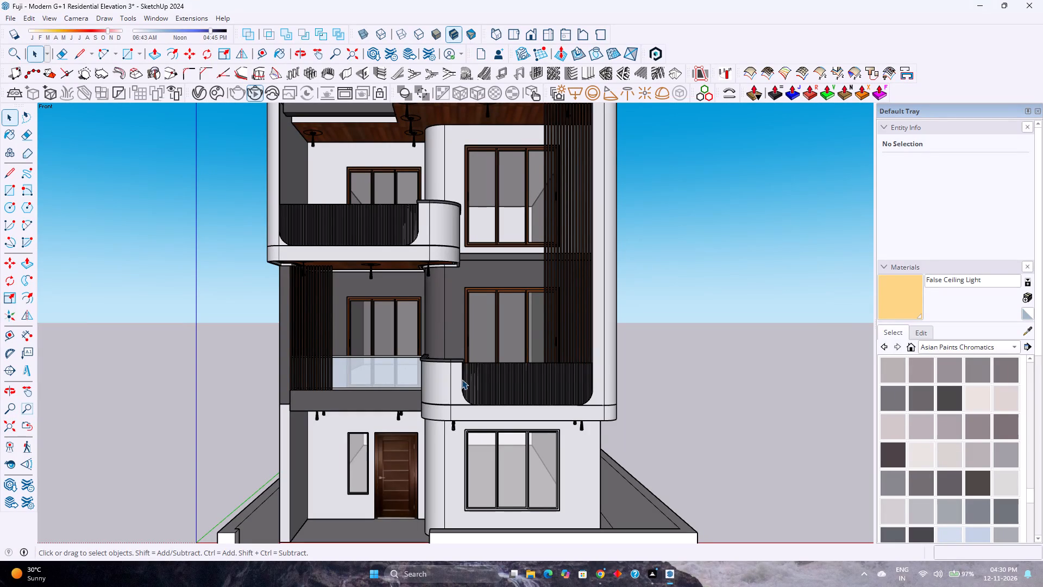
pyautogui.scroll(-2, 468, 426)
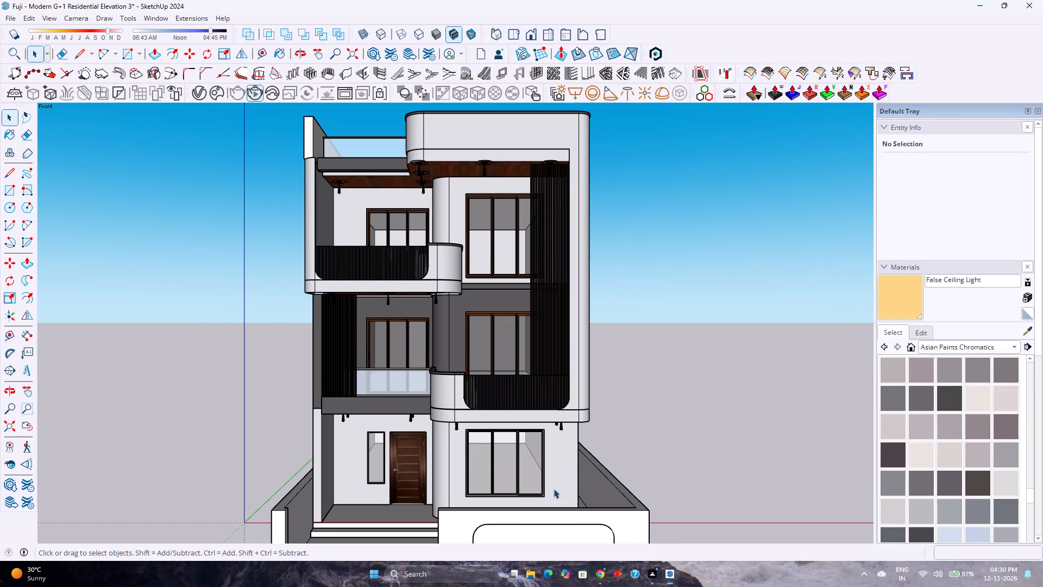
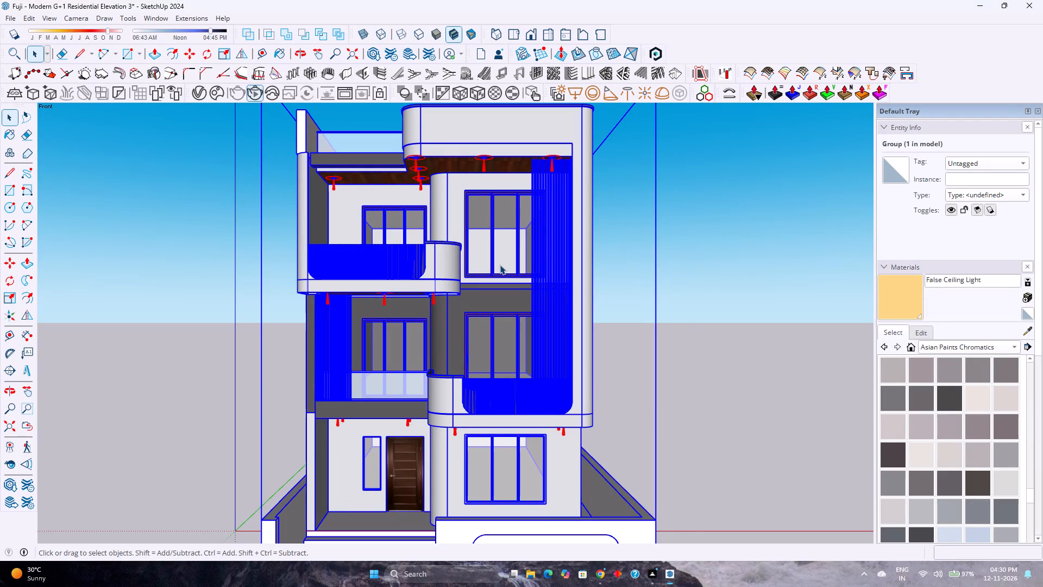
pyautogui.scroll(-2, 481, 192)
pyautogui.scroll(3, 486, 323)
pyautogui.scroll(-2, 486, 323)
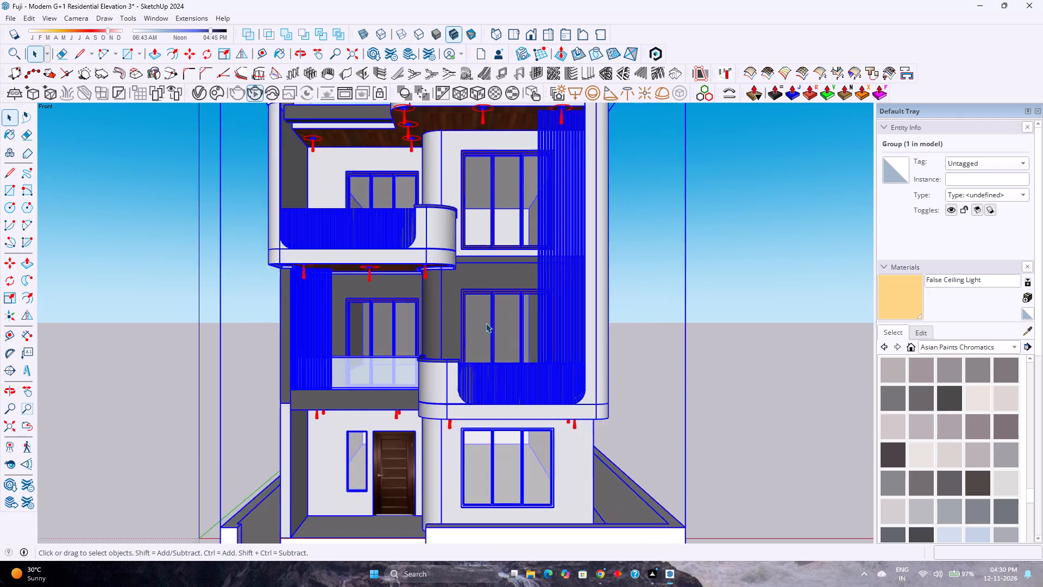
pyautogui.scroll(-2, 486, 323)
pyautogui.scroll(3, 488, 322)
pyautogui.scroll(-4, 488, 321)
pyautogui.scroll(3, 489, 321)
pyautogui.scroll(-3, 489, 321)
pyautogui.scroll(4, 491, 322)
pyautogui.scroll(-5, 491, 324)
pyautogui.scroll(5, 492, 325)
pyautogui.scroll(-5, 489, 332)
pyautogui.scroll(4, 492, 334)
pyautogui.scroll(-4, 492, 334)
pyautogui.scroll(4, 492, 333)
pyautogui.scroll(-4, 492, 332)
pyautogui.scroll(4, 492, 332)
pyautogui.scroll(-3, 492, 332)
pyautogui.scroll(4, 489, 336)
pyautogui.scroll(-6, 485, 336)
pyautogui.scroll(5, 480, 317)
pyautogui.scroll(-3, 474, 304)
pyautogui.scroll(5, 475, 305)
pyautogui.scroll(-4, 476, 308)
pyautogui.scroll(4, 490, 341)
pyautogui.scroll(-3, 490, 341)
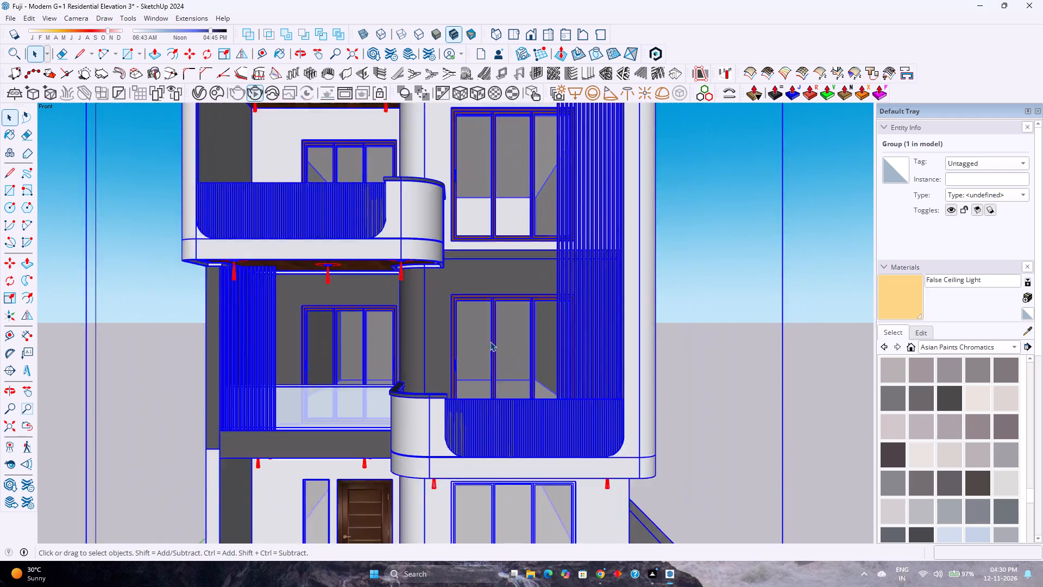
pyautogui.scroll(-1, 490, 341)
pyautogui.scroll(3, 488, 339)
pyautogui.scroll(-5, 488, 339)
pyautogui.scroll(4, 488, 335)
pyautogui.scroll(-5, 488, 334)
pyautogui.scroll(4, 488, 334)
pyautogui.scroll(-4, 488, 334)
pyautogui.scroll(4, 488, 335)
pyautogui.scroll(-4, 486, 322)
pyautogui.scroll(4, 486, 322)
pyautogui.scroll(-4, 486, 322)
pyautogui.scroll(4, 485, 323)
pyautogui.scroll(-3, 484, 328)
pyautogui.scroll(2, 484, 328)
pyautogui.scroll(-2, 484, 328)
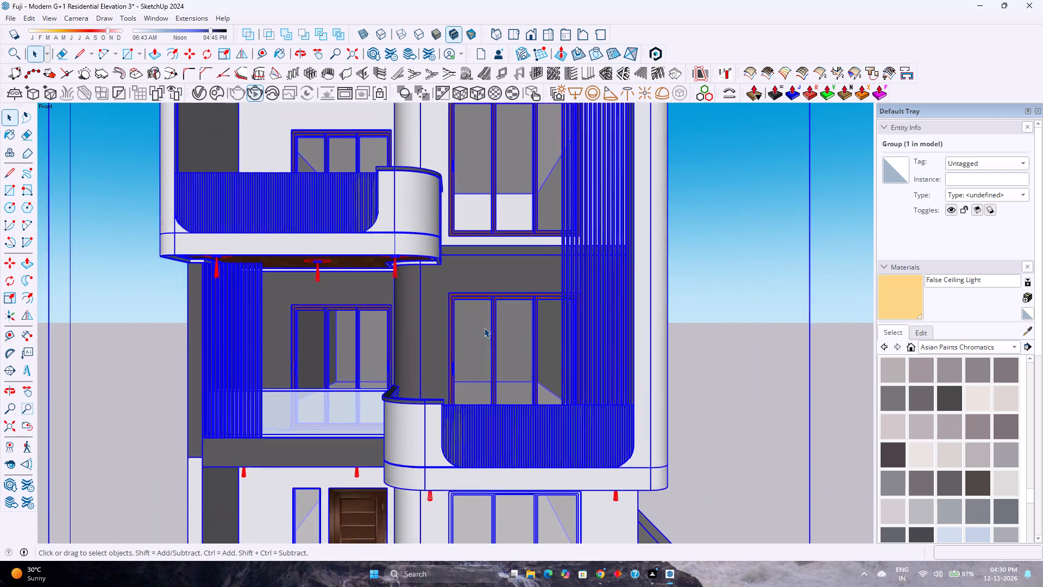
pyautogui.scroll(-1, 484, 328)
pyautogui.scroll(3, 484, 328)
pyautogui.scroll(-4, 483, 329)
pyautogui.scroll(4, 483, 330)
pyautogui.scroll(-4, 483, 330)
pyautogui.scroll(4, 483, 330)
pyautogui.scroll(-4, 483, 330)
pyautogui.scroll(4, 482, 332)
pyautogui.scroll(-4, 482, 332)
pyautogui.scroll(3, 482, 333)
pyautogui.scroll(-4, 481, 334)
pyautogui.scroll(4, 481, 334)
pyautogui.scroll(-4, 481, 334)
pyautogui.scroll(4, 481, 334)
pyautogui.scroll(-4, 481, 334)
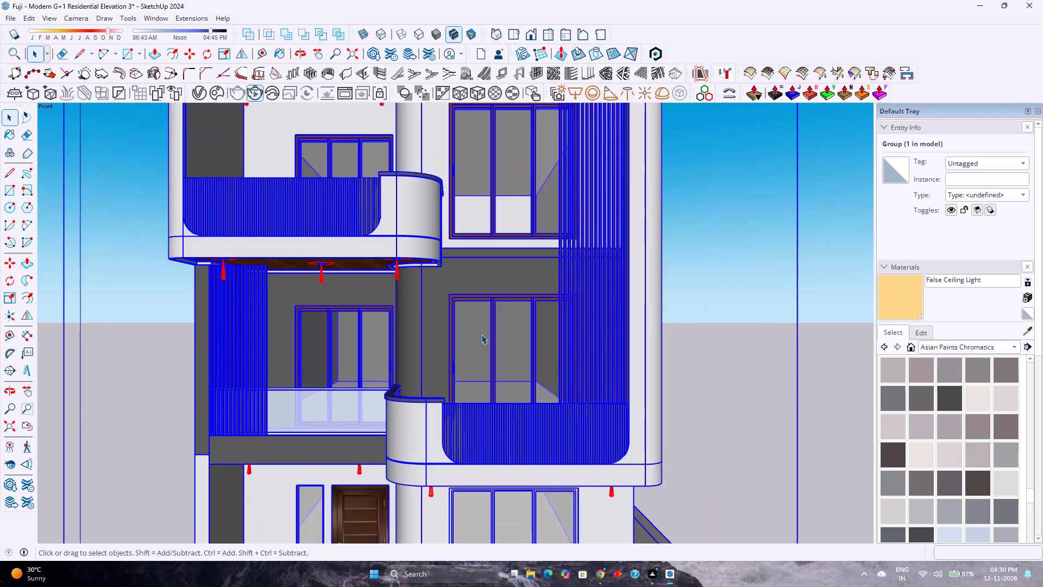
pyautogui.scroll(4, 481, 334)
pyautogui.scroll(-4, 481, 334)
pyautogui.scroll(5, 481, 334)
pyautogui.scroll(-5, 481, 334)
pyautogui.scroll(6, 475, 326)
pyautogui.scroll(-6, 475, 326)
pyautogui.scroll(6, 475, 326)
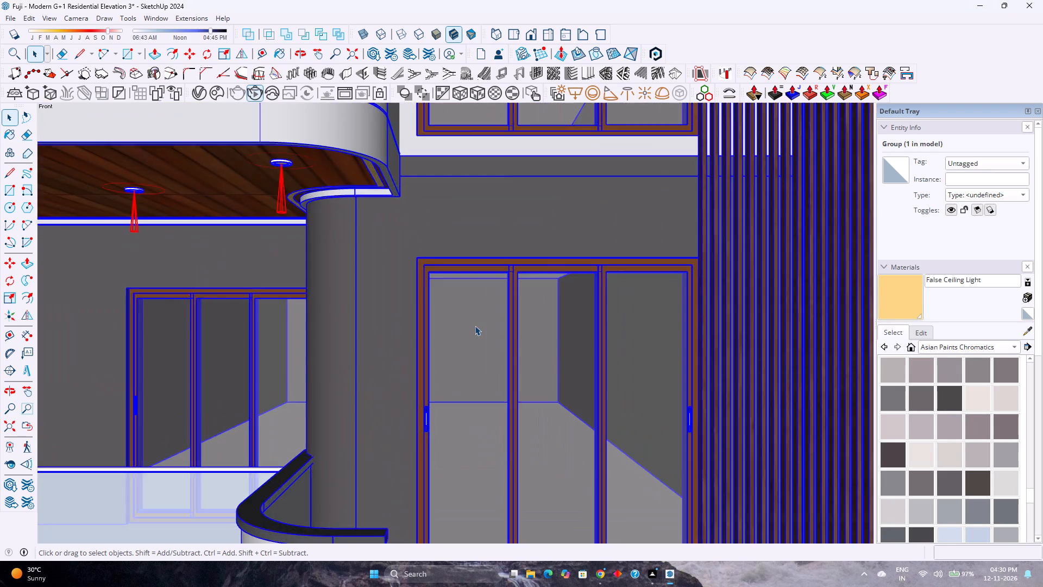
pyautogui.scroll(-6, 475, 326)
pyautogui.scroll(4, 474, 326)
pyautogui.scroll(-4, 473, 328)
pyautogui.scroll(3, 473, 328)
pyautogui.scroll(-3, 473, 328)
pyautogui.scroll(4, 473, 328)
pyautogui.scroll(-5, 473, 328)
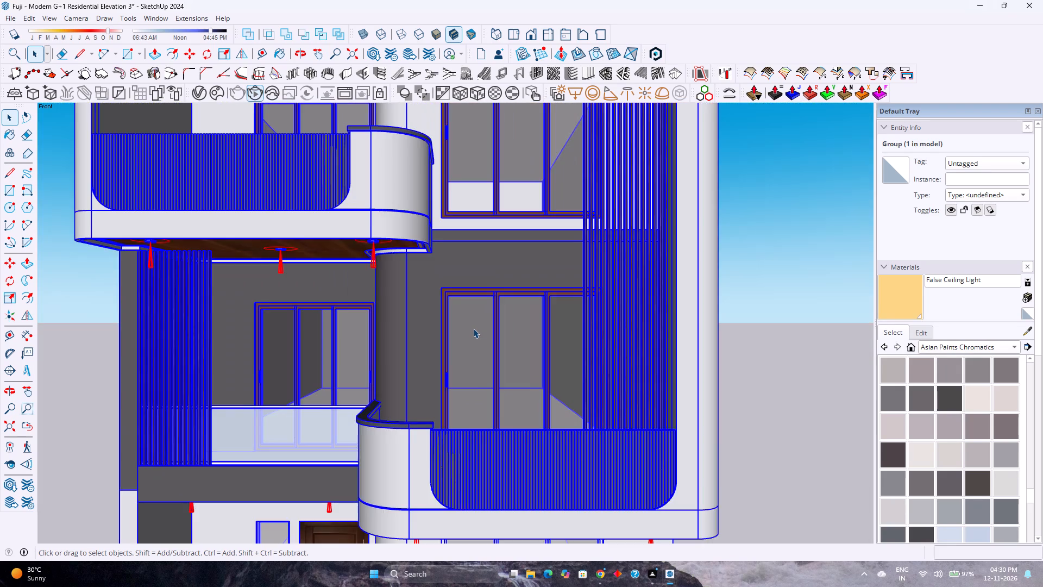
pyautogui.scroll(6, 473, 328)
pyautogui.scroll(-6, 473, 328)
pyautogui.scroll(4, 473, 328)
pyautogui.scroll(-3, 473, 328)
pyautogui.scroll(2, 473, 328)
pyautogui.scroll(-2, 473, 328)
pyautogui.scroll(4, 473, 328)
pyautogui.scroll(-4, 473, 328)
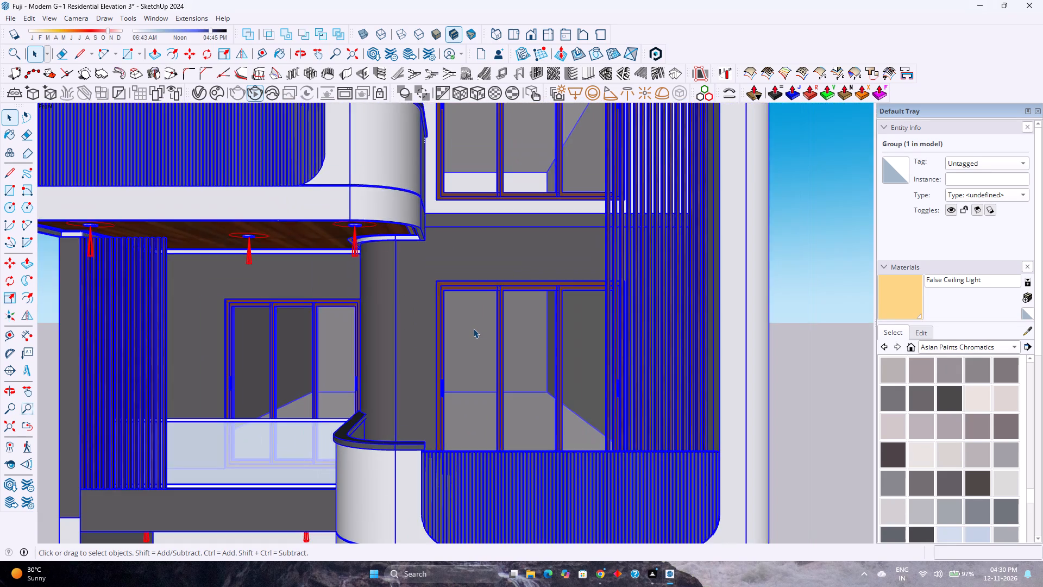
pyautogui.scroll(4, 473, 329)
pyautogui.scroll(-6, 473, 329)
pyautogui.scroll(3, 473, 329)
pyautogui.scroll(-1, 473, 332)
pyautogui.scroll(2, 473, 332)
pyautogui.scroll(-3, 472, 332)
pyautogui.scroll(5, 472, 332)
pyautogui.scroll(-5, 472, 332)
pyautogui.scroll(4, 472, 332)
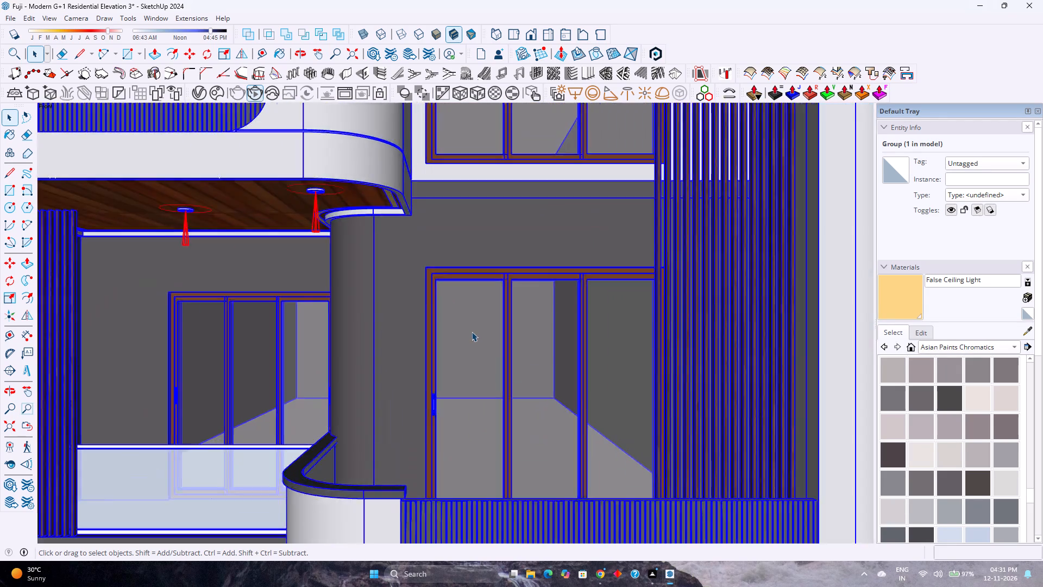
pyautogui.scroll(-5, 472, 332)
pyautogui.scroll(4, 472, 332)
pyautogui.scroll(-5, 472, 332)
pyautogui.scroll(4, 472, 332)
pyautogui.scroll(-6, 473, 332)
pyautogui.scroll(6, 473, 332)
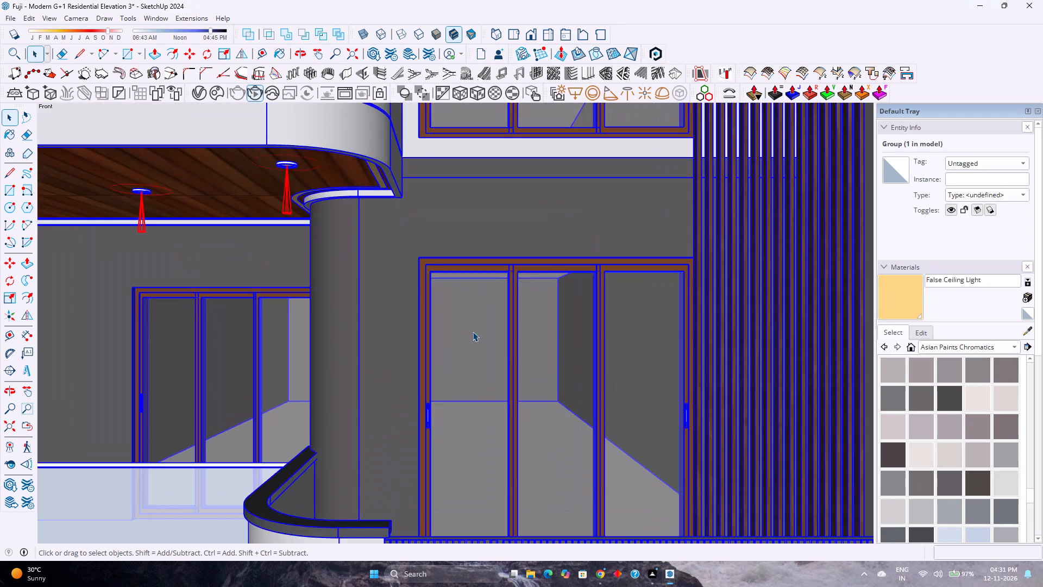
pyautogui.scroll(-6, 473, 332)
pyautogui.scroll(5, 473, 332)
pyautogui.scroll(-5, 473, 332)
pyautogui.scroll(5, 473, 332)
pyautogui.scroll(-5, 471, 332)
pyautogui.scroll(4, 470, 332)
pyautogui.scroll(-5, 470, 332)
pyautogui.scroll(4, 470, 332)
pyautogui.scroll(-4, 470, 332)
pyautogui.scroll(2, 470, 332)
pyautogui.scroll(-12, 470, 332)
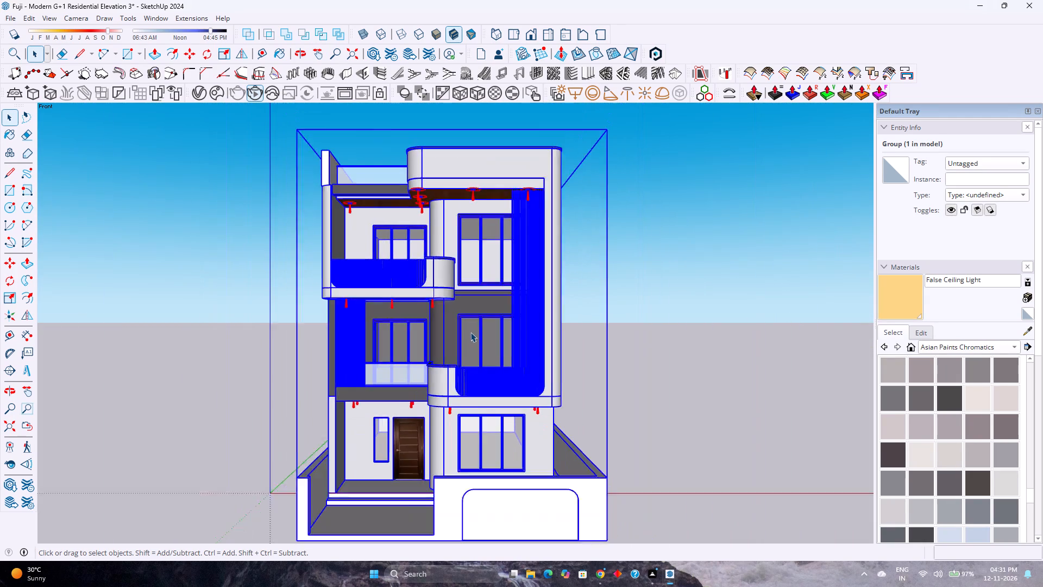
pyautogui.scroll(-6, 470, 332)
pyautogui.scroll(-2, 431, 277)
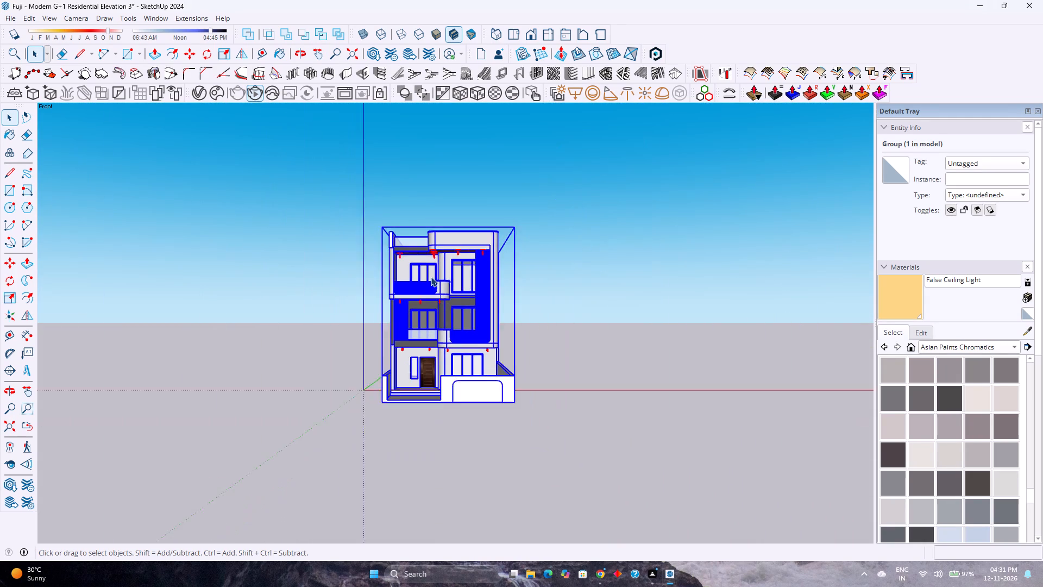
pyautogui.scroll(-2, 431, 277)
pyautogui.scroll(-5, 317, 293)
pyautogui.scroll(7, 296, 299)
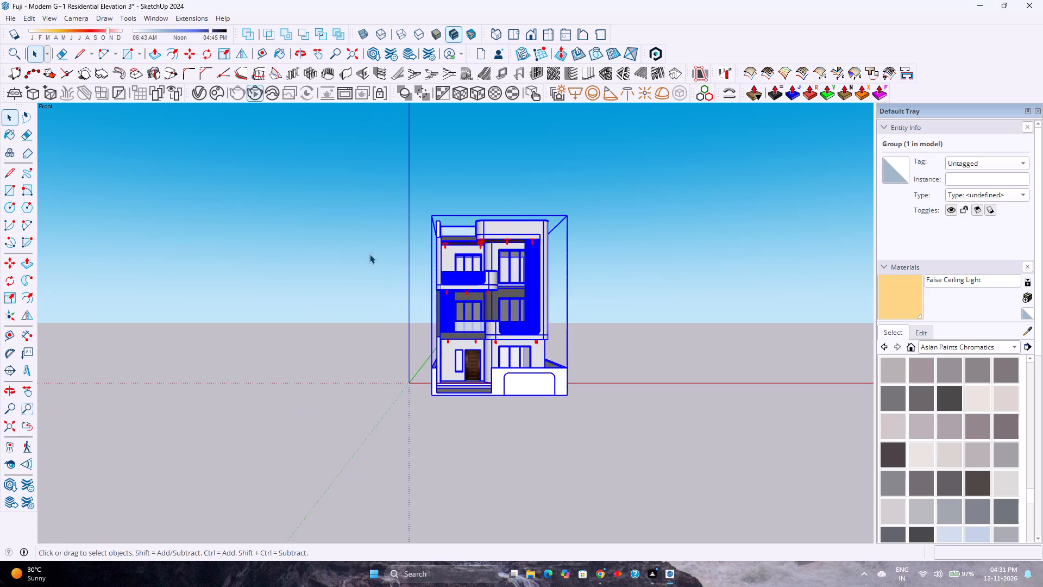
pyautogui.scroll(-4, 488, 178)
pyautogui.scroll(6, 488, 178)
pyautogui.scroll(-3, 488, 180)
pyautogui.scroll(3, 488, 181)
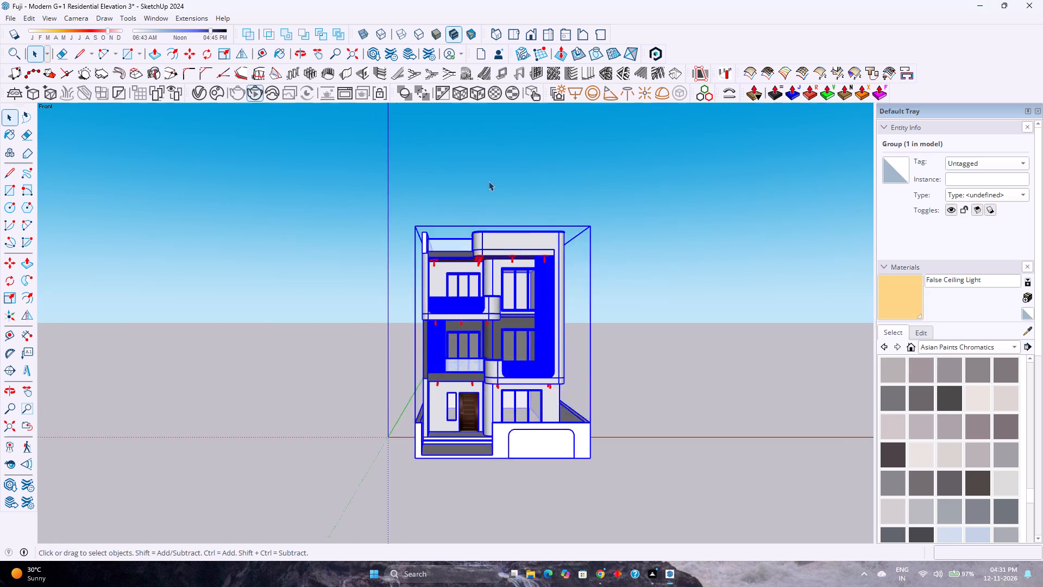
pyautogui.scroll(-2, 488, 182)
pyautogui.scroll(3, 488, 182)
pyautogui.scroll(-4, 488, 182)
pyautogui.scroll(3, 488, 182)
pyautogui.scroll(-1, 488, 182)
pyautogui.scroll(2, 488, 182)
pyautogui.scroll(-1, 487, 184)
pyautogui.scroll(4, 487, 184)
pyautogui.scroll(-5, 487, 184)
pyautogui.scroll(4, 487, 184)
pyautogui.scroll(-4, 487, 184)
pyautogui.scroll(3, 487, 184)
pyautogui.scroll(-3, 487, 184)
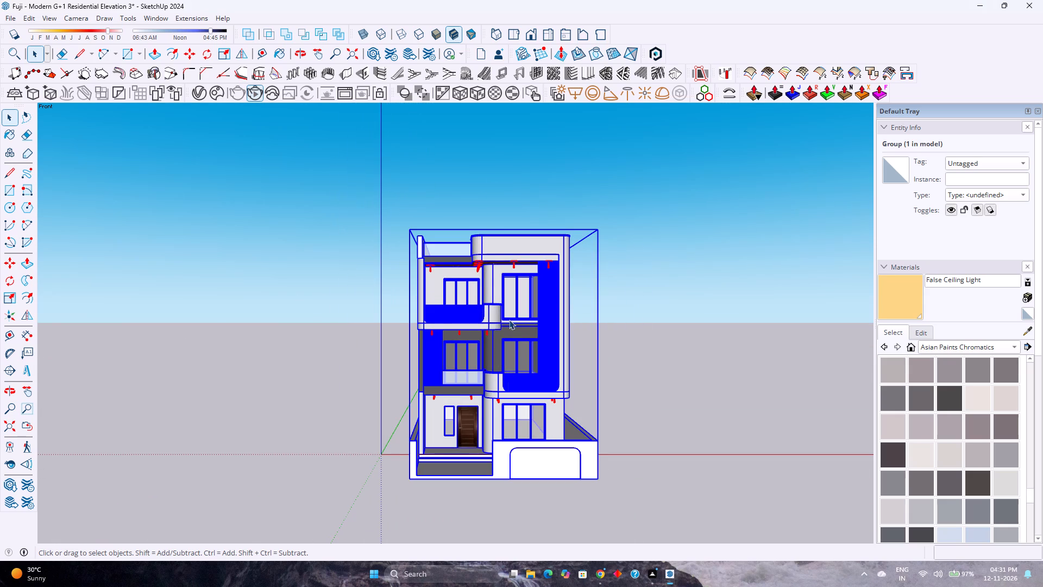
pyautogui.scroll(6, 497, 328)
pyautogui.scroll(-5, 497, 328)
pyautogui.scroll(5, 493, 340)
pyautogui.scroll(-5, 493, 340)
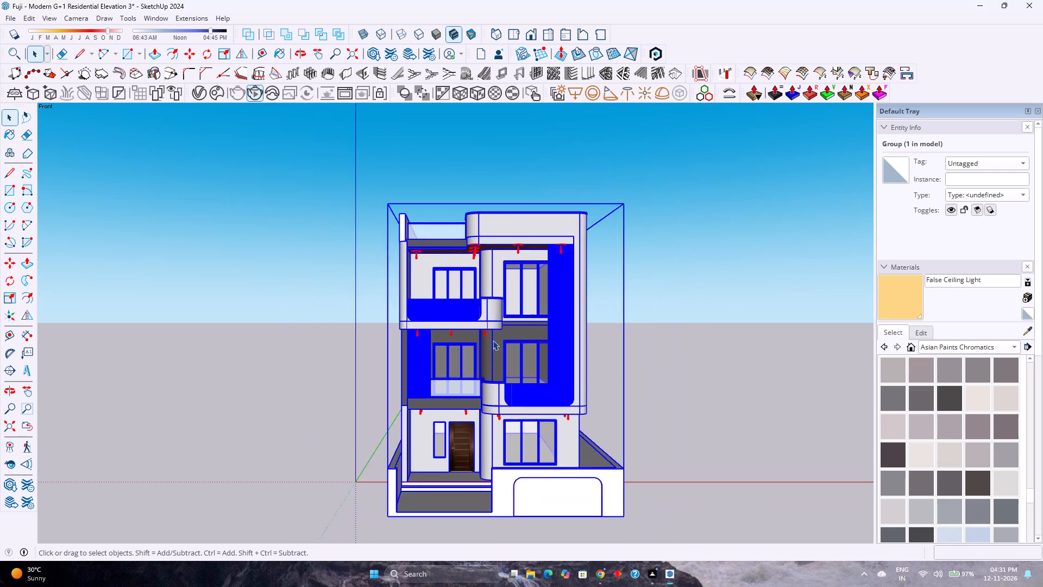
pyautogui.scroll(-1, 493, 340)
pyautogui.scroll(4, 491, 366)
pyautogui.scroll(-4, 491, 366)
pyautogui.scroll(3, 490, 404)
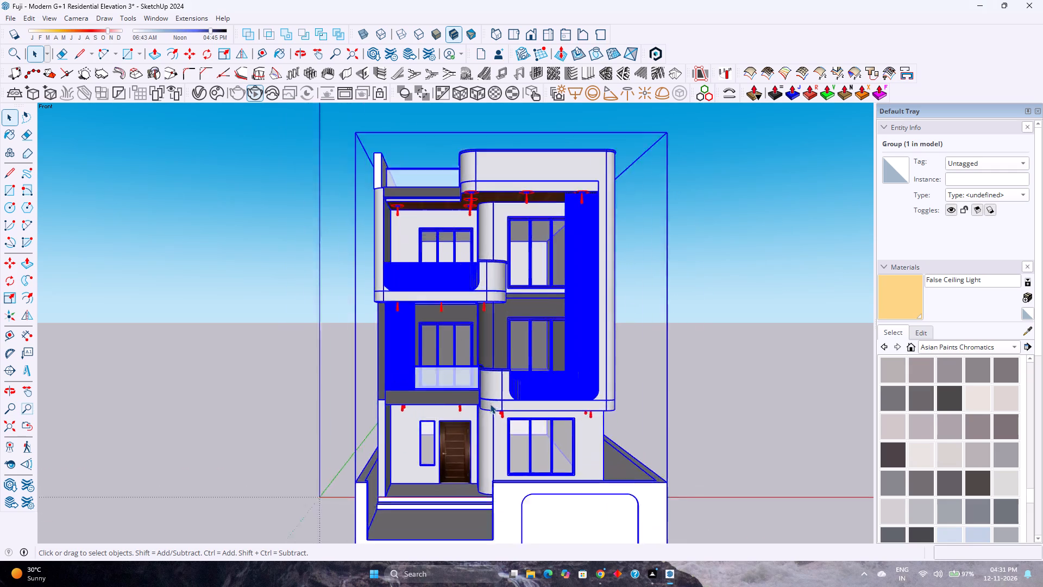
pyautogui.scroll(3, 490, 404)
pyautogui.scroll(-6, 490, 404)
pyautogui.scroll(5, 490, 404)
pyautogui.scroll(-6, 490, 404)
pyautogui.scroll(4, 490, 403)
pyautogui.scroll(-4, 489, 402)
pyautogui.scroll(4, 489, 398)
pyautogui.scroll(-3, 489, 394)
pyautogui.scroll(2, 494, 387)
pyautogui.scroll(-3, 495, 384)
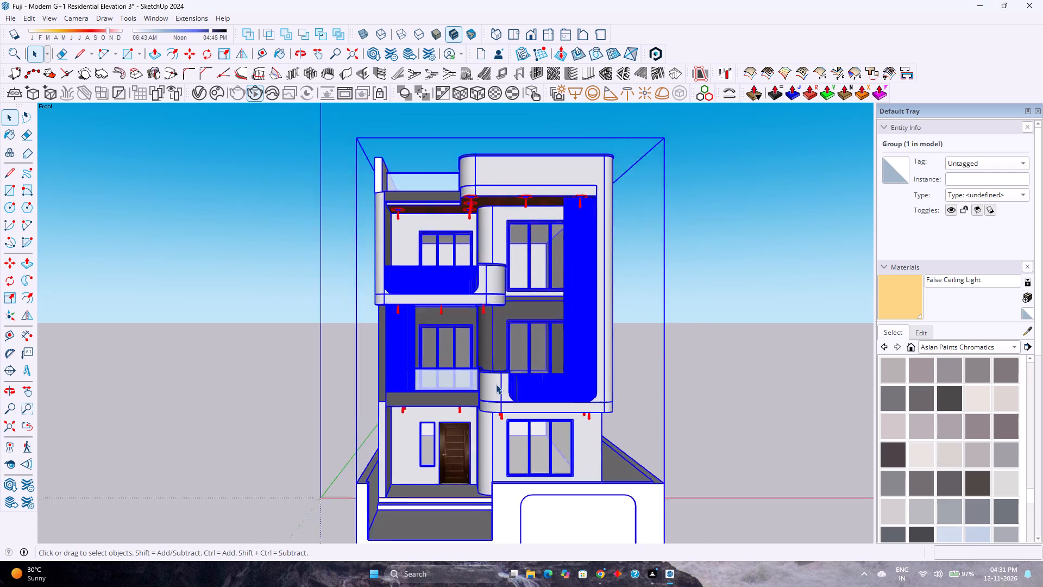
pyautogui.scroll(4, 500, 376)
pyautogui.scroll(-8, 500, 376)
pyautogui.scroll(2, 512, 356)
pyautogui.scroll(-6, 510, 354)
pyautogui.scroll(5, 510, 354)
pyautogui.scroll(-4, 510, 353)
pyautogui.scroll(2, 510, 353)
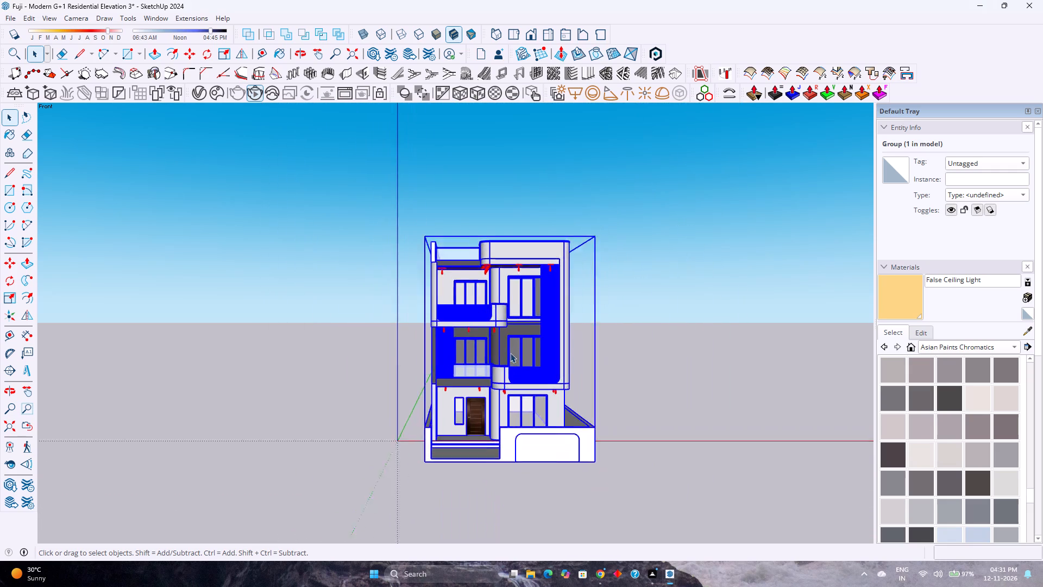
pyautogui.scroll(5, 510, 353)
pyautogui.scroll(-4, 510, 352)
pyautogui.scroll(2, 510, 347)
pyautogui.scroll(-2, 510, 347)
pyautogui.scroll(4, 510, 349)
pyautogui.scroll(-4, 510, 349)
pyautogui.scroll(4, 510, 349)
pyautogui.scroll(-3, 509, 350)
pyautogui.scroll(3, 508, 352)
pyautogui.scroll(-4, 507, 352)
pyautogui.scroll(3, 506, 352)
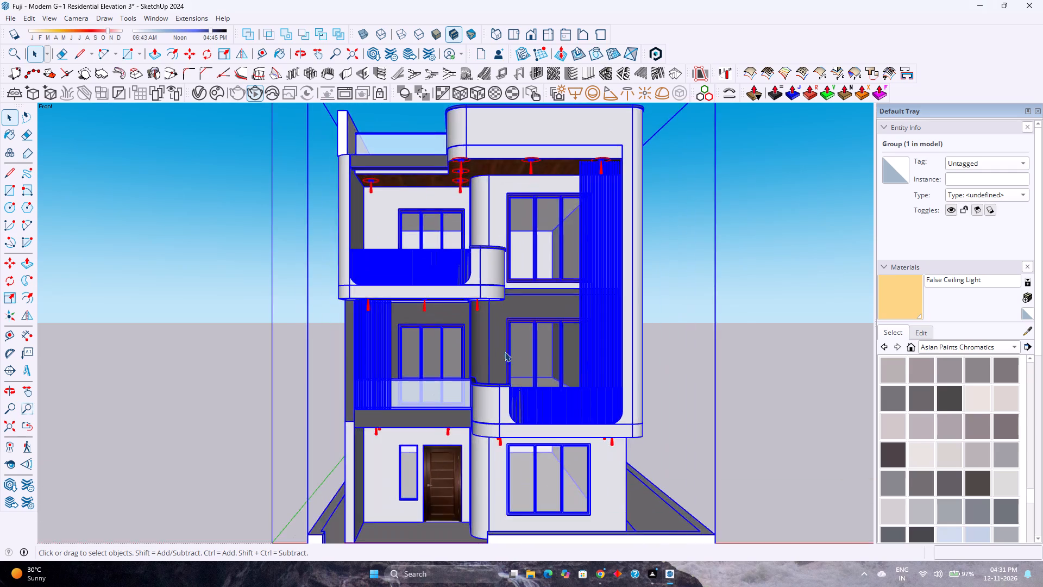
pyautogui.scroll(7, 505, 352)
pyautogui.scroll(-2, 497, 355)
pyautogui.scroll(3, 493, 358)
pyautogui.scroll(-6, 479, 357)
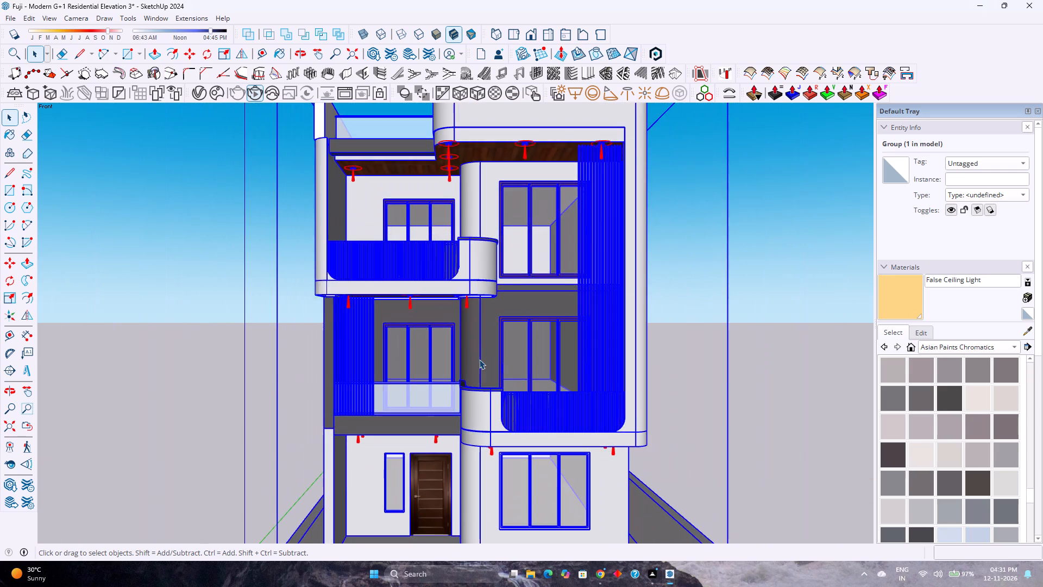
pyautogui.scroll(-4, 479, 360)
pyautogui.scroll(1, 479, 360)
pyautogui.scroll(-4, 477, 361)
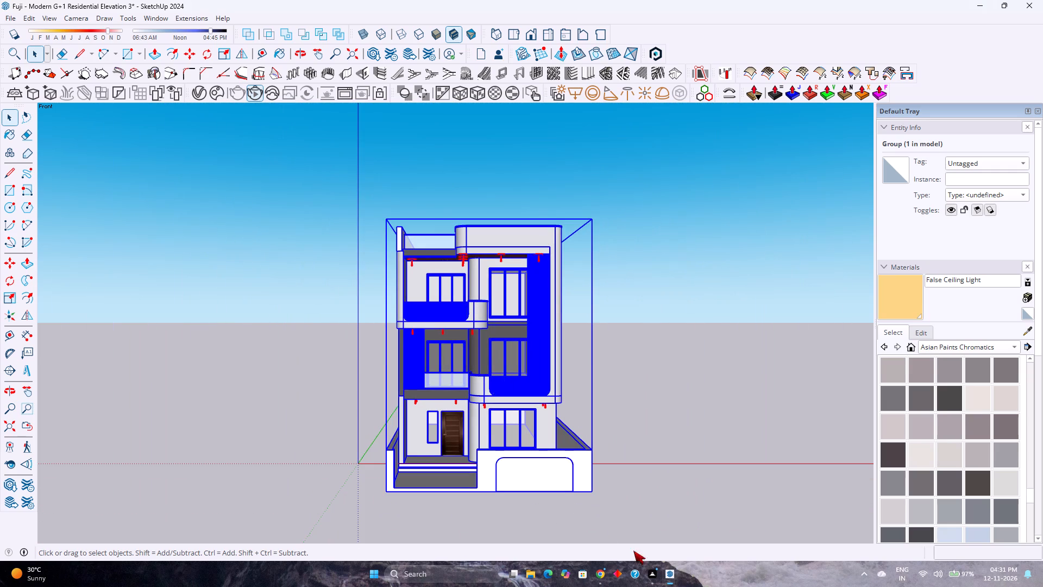
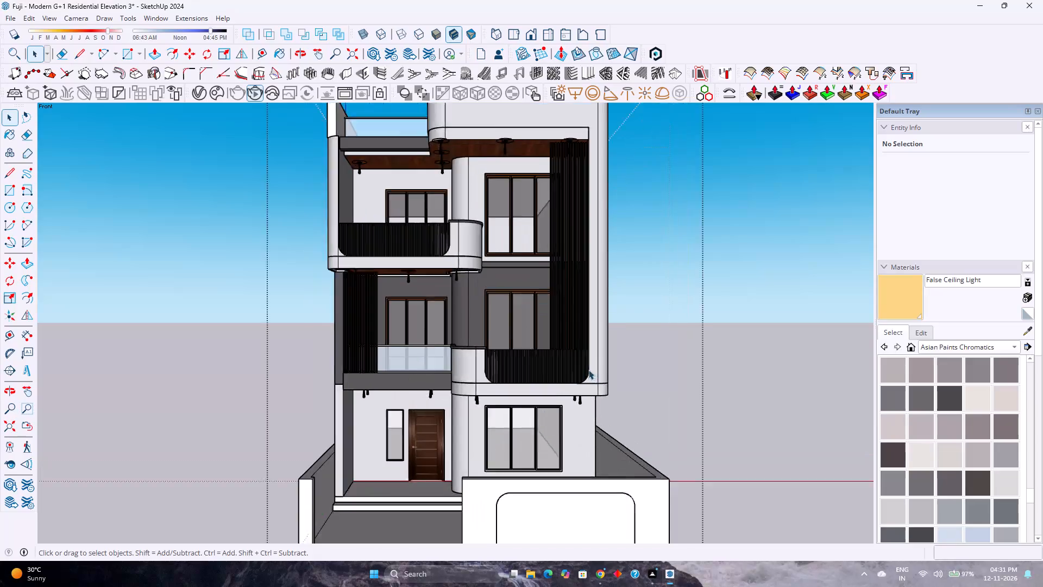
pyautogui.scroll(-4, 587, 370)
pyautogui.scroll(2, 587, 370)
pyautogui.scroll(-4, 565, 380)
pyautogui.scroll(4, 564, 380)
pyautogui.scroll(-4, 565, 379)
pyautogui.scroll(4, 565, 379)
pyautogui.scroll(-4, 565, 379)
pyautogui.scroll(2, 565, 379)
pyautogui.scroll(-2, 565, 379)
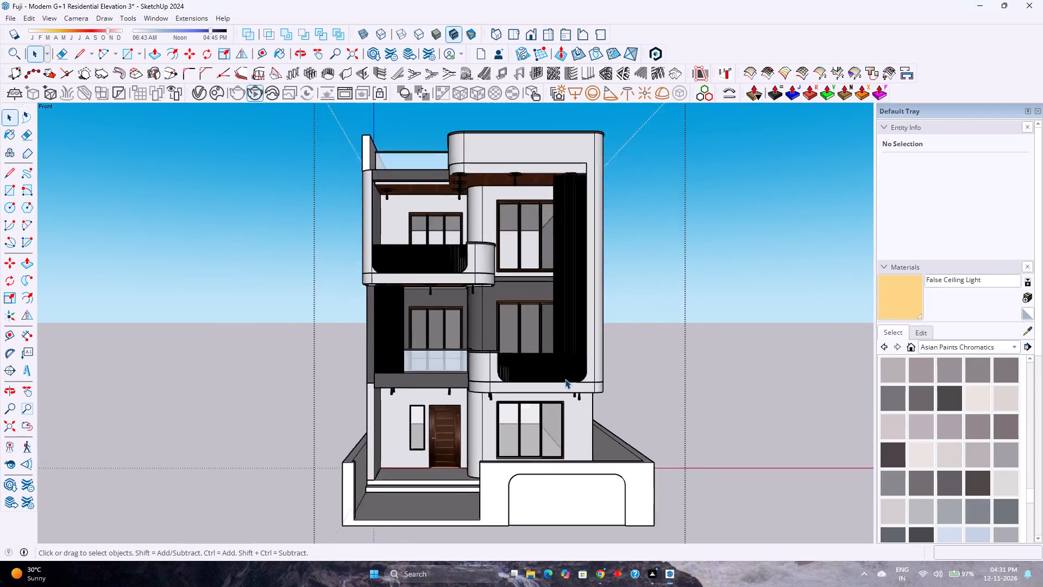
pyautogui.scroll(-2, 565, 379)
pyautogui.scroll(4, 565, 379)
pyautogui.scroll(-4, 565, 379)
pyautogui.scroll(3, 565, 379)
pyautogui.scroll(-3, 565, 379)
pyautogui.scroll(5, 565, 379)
# Examine the timber ceilings and hanging lights under the balconies from a low angle in front of the house.
pyautogui.moveTo(553, 383); pyautogui.dragTo(574, 304, button='middle')
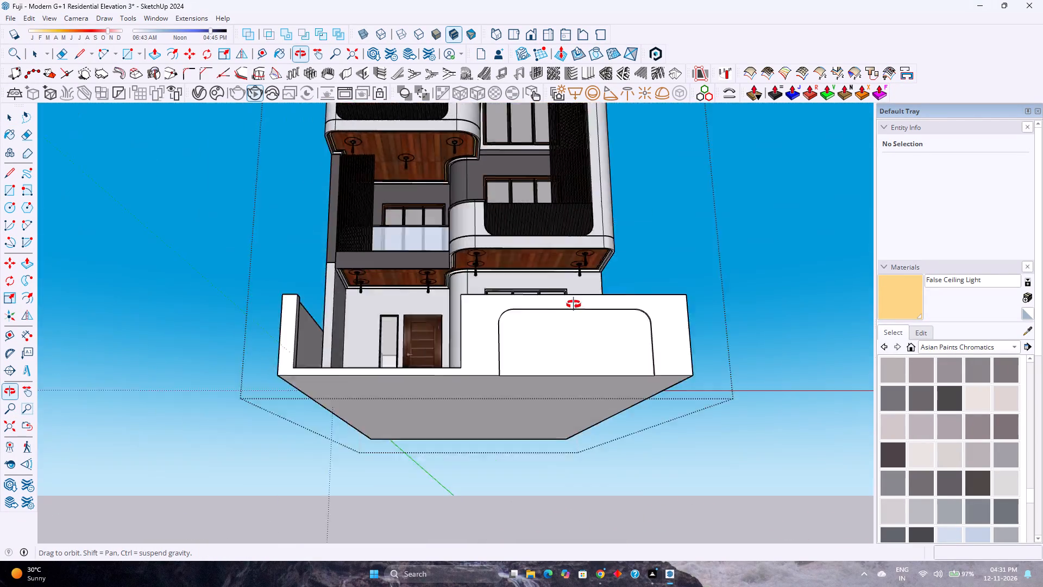
pyautogui.moveTo(574, 304); pyautogui.dragTo(549, 327, button='middle')
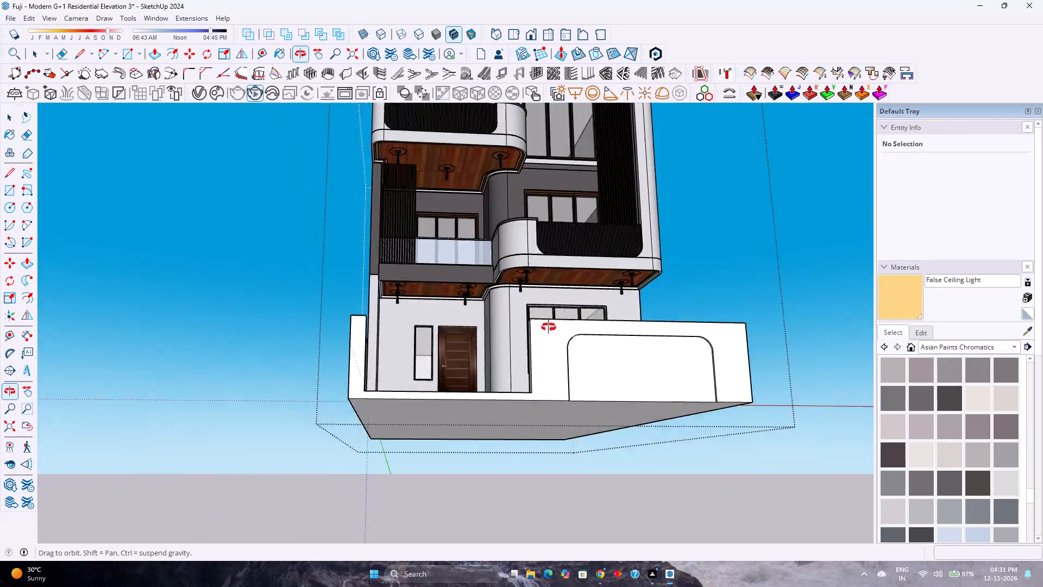
pyautogui.moveTo(549, 327); pyautogui.dragTo(636, 338, button='middle')
pyautogui.moveTo(635, 322); pyautogui.dragTo(466, 361, button='middle')
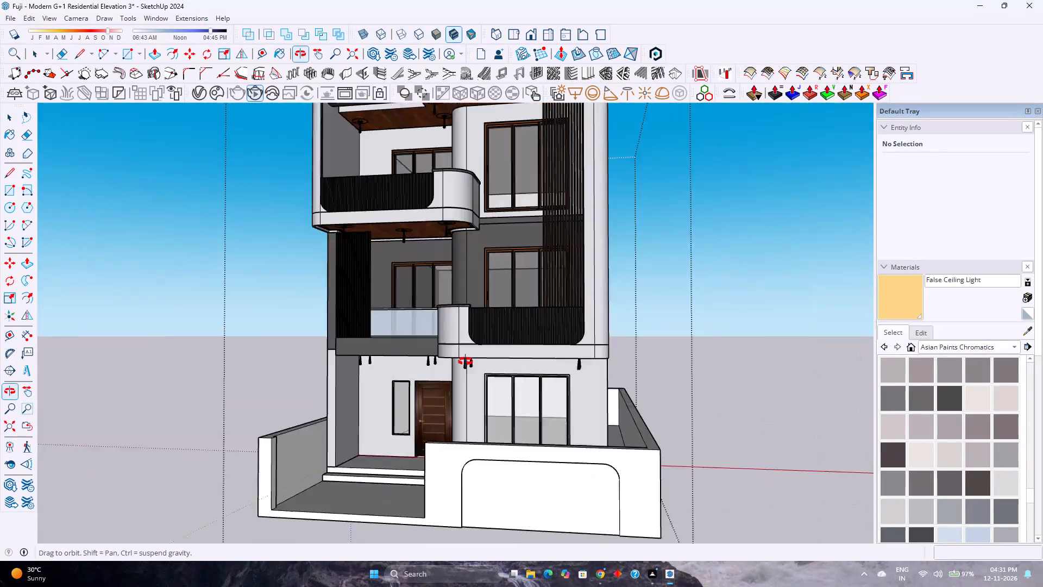
pyautogui.moveTo(466, 361); pyautogui.dragTo(315, 384, button='middle')
pyautogui.moveTo(316, 383); pyautogui.dragTo(480, 386, button='middle')
pyautogui.scroll(-5, 480, 385)
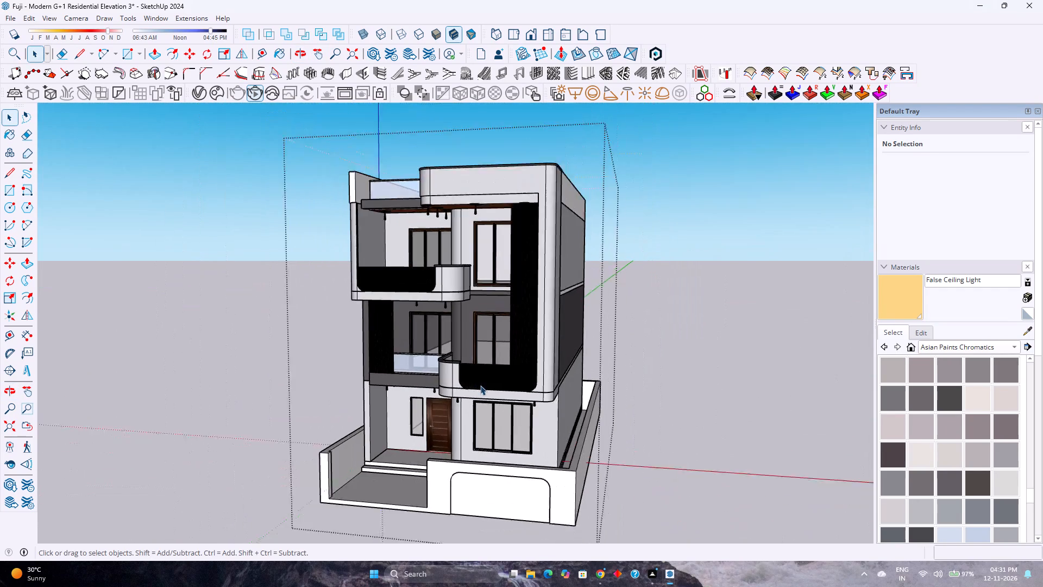
# Examine the house from both sides, including its side walls, boundary wall and rounded balcony corners.
pyautogui.moveTo(418, 376); pyautogui.dragTo(752, 341, button='middle')
pyautogui.middleClick(752, 341)
pyautogui.scroll(5, 747, 336)
pyautogui.scroll(-5, 747, 336)
pyautogui.scroll(6, 747, 336)
pyautogui.scroll(-4, 747, 336)
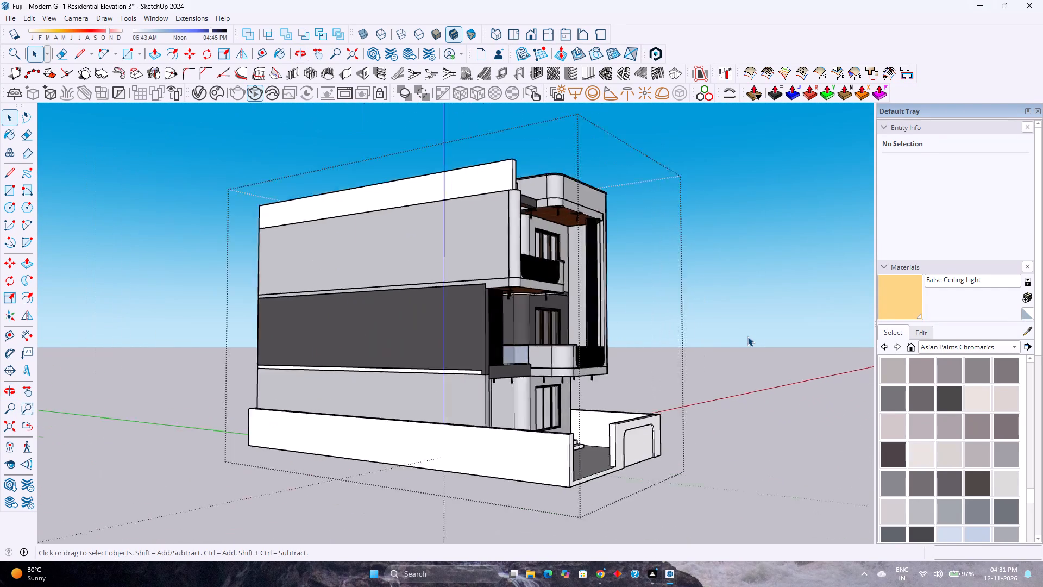
pyautogui.scroll(-2, 747, 336)
pyautogui.scroll(5, 747, 336)
pyautogui.scroll(-4, 747, 336)
pyautogui.scroll(2, 747, 336)
pyautogui.scroll(-3, 747, 336)
pyautogui.scroll(5, 747, 336)
pyautogui.scroll(-6, 747, 336)
pyautogui.moveTo(712, 358); pyautogui.dragTo(700, 361, button='middle')
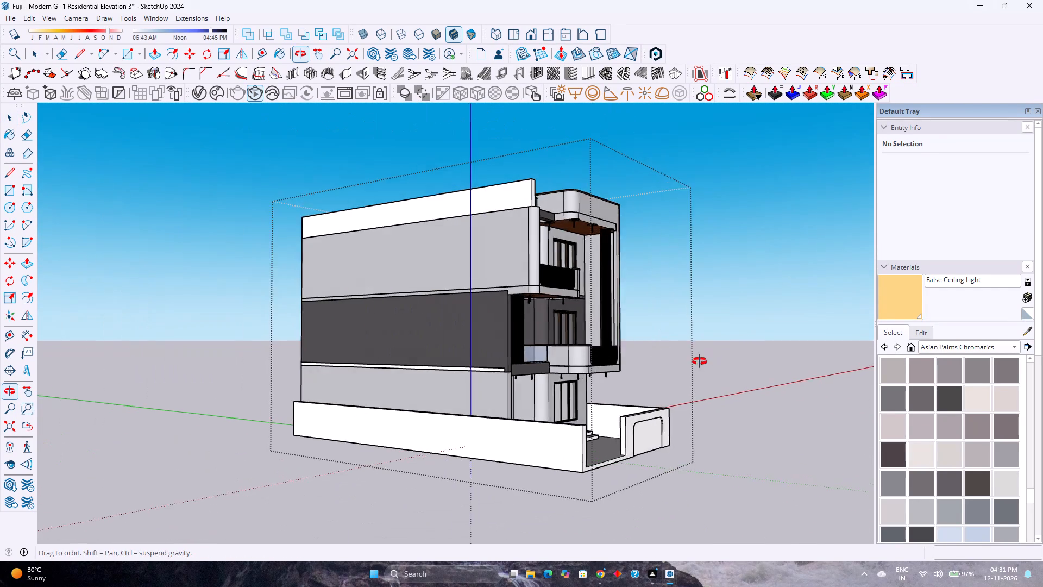
pyautogui.moveTo(700, 361); pyautogui.dragTo(640, 378, button='middle')
pyautogui.moveTo(632, 380); pyautogui.dragTo(497, 390, button='middle')
pyautogui.moveTo(334, 401); pyautogui.dragTo(230, 413, button='middle')
pyautogui.middleClick(220, 413)
pyautogui.scroll(3, 322, 385)
pyautogui.moveTo(394, 413); pyautogui.dragTo(306, 379, button='middle')
pyautogui.middleClick(306, 379)
pyautogui.scroll(5, 304, 379)
pyautogui.scroll(-4, 304, 379)
pyautogui.scroll(3, 304, 379)
pyautogui.scroll(-5, 304, 379)
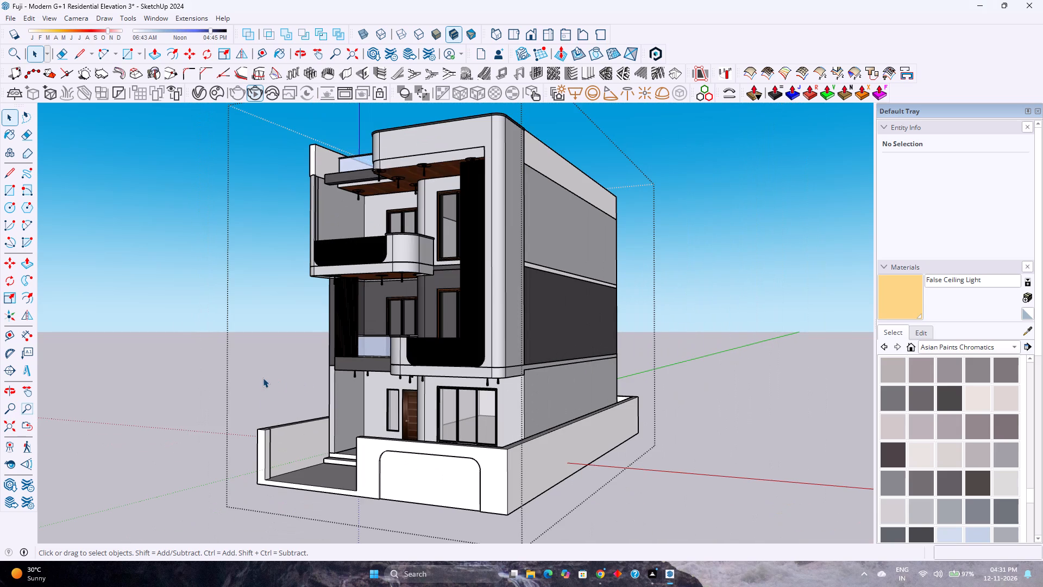
# Inspect the balcony undersides, ceiling lights and louvres from a low angle at the front corner.
pyautogui.moveTo(338, 449); pyautogui.dragTo(369, 397, button='middle')
pyautogui.middleClick(369, 397)
pyautogui.scroll(4, 316, 379)
pyautogui.scroll(-6, 315, 378)
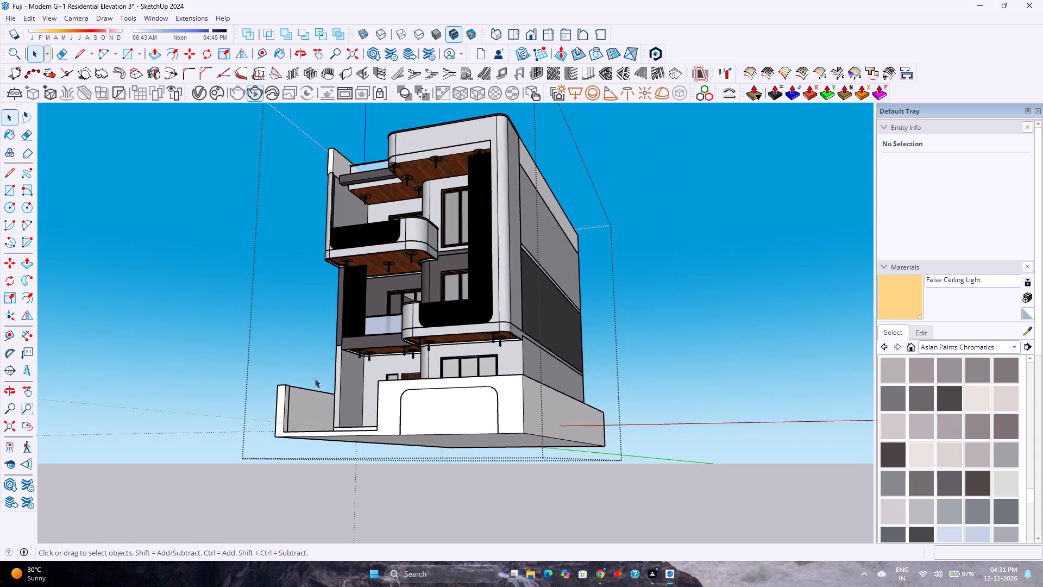
pyautogui.scroll(5, 315, 378)
pyautogui.moveTo(397, 351); pyautogui.dragTo(292, 360, button='middle')
pyautogui.scroll(-5, 291, 360)
pyautogui.scroll(4, 245, 454)
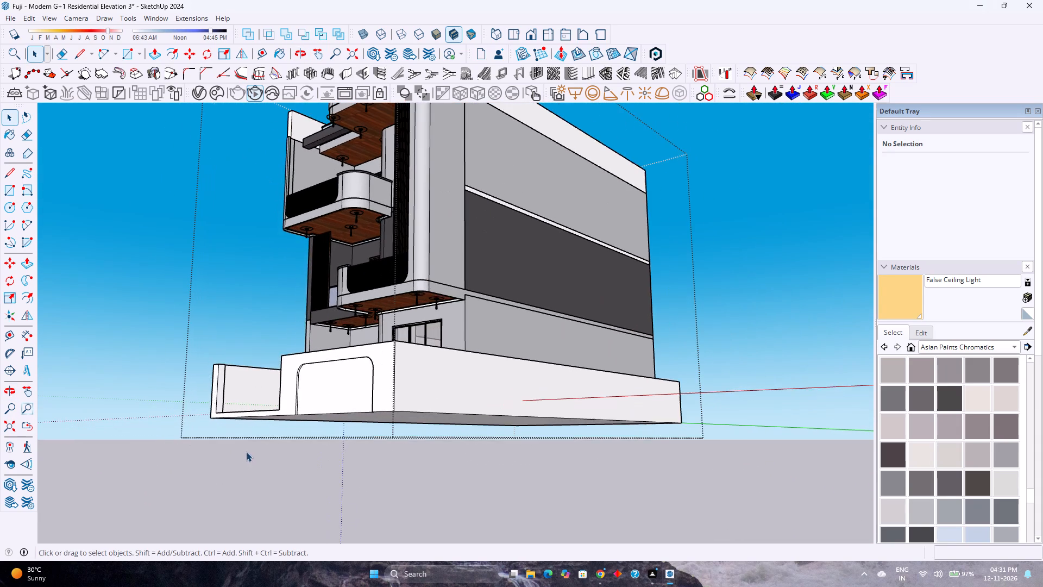
pyautogui.moveTo(247, 399); pyautogui.dragTo(287, 421, button='middle')
pyautogui.scroll(-4, 287, 421)
pyautogui.scroll(4, 189, 321)
# Compare the facade from both front corners, checking the balconies, vertical louvres, windows and entrance.
pyautogui.moveTo(189, 321); pyautogui.dragTo(189, 321, button='middle')
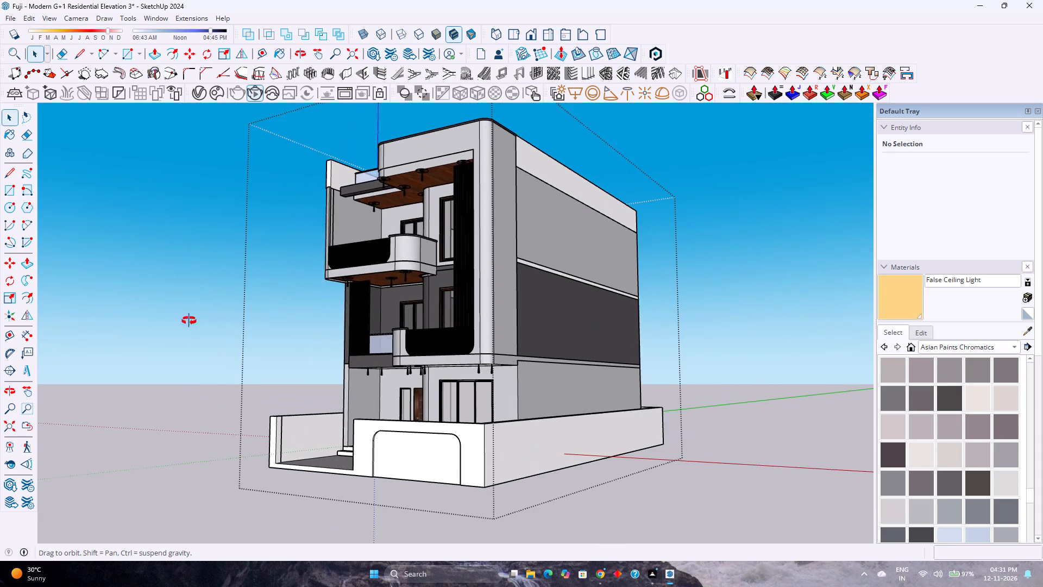
pyautogui.moveTo(189, 321); pyautogui.dragTo(602, 317, button='middle')
pyautogui.scroll(-5, 602, 317)
pyautogui.scroll(6, 602, 317)
pyautogui.moveTo(626, 297); pyautogui.dragTo(570, 354, button='middle')
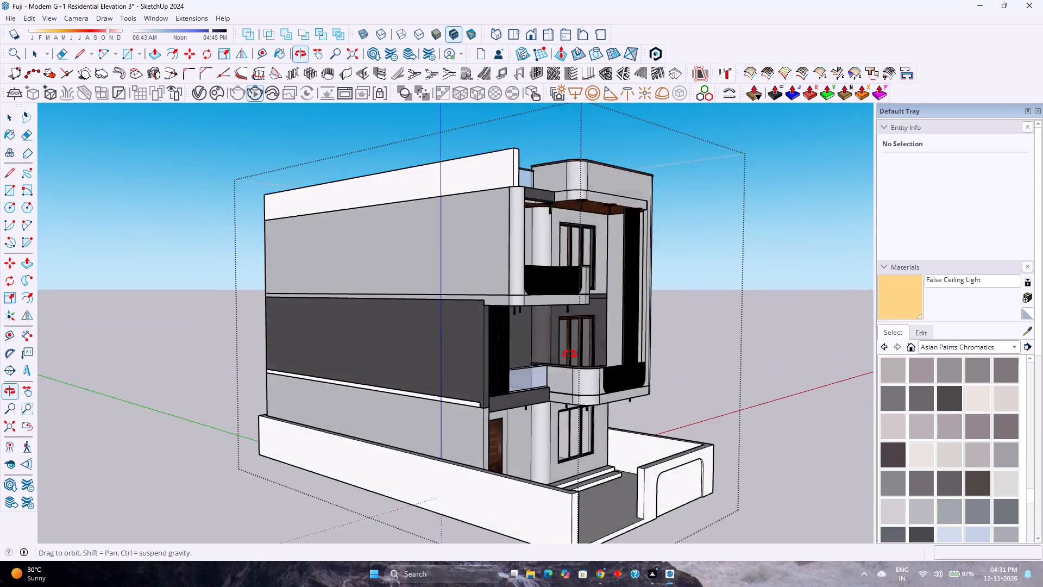
pyautogui.moveTo(570, 354); pyautogui.dragTo(248, 335, button='middle')
pyautogui.scroll(3, 248, 335)
pyautogui.middleClick(248, 335)
pyautogui.scroll(-5, 248, 335)
pyautogui.scroll(1, 247, 339)
pyautogui.moveTo(248, 340); pyautogui.dragTo(591, 313, button='middle')
pyautogui.scroll(2, 587, 315)
pyautogui.middleClick(593, 311)
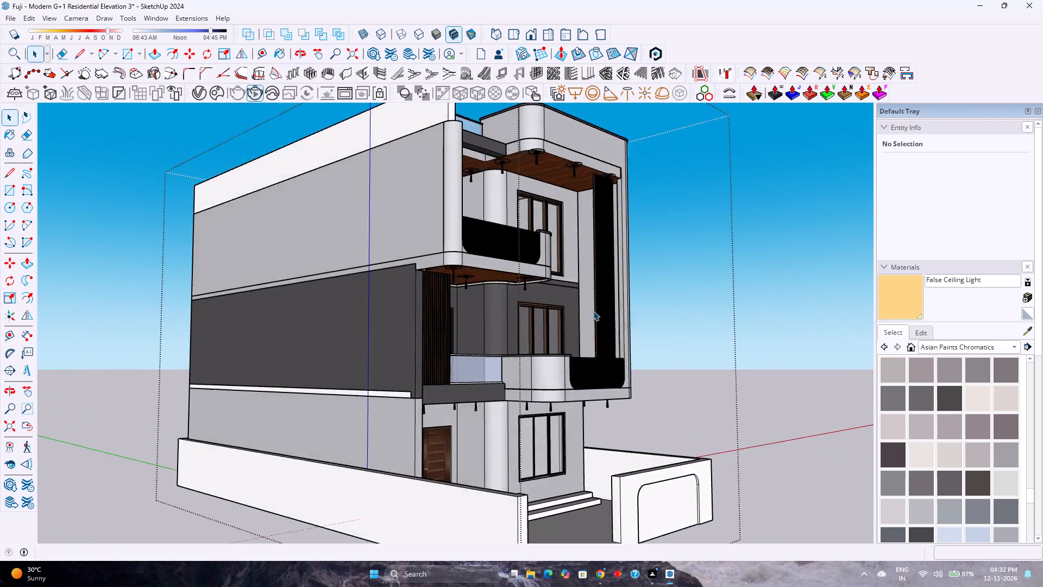
pyautogui.scroll(-5, 593, 311)
pyautogui.scroll(1, 593, 314)
pyautogui.moveTo(595, 319); pyautogui.dragTo(307, 349, button='middle')
pyautogui.scroll(3, 307, 349)
pyautogui.middleClick(307, 349)
pyautogui.scroll(-4, 307, 349)
pyautogui.moveTo(307, 349); pyautogui.dragTo(589, 296, button='middle')
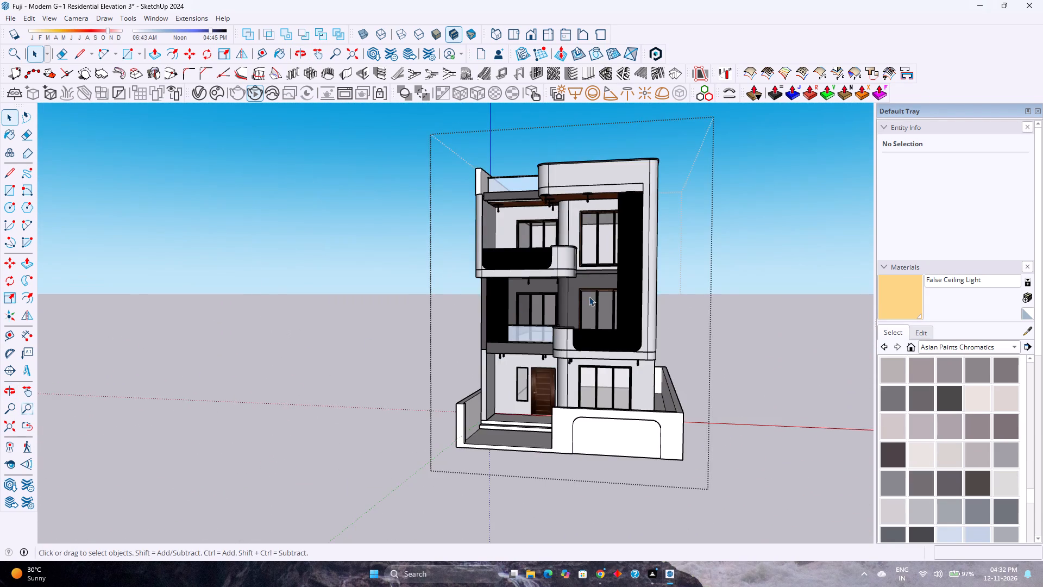
pyautogui.moveTo(589, 296); pyautogui.dragTo(588, 296, button='middle')
pyautogui.scroll(1, 589, 296)
pyautogui.scroll(-4, 566, 298)
# Return to the standard Front view and examine the balconies, louvres, windows and entrance door of the elevation.
pyautogui.click(532, 39)
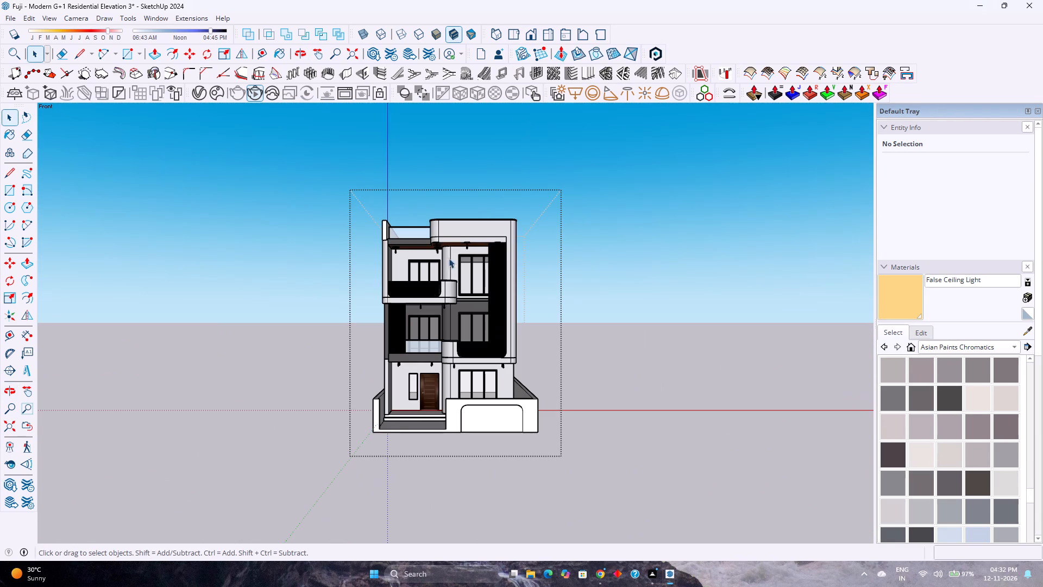
pyautogui.scroll(9, 455, 326)
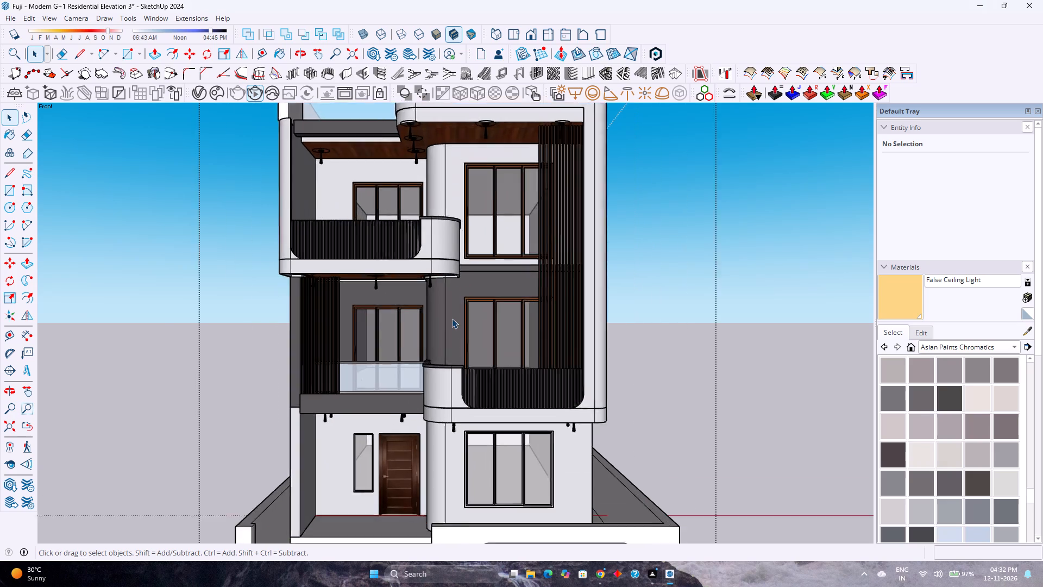
pyautogui.scroll(-3, 452, 319)
pyautogui.scroll(3, 452, 319)
pyautogui.scroll(-3, 452, 319)
pyautogui.scroll(2, 452, 319)
pyautogui.scroll(-3, 452, 319)
pyautogui.scroll(3, 452, 319)
pyautogui.scroll(-3, 452, 319)
pyautogui.scroll(3, 452, 319)
pyautogui.scroll(-4, 452, 319)
pyautogui.scroll(5, 452, 319)
pyautogui.scroll(-5, 452, 319)
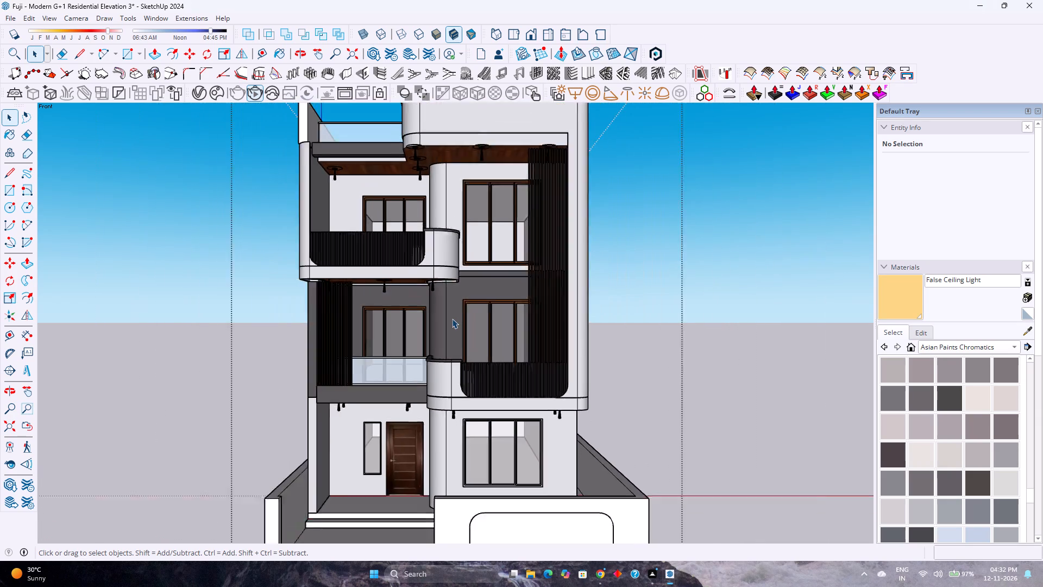
pyautogui.scroll(4, 452, 319)
pyautogui.scroll(-4, 452, 319)
pyautogui.scroll(4, 452, 319)
pyautogui.scroll(-4, 452, 319)
pyautogui.scroll(3, 451, 317)
pyautogui.scroll(-6, 451, 317)
pyautogui.scroll(5, 451, 317)
pyautogui.scroll(-5, 451, 315)
pyautogui.scroll(3, 451, 315)
pyautogui.scroll(-3, 451, 315)
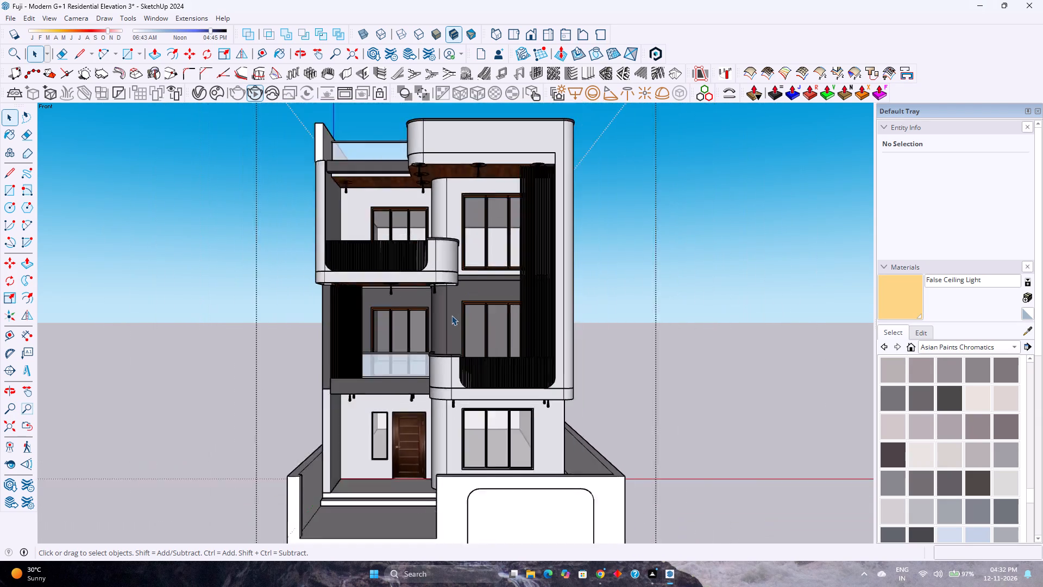
pyautogui.scroll(4, 451, 315)
pyautogui.scroll(-5, 451, 315)
pyautogui.scroll(4, 451, 315)
pyautogui.scroll(-4, 451, 316)
pyautogui.scroll(3, 451, 317)
pyautogui.scroll(-3, 451, 317)
pyautogui.scroll(2, 451, 317)
pyautogui.scroll(-3, 451, 317)
pyautogui.scroll(5, 451, 315)
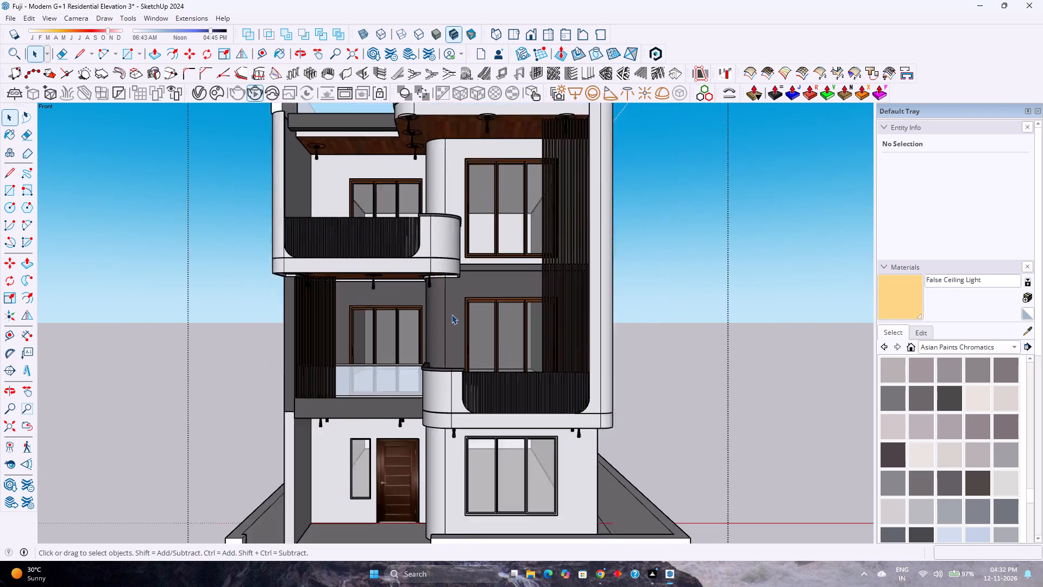
pyautogui.scroll(-5, 451, 314)
pyautogui.scroll(3, 451, 314)
pyautogui.scroll(-4, 451, 314)
pyautogui.scroll(5, 451, 314)
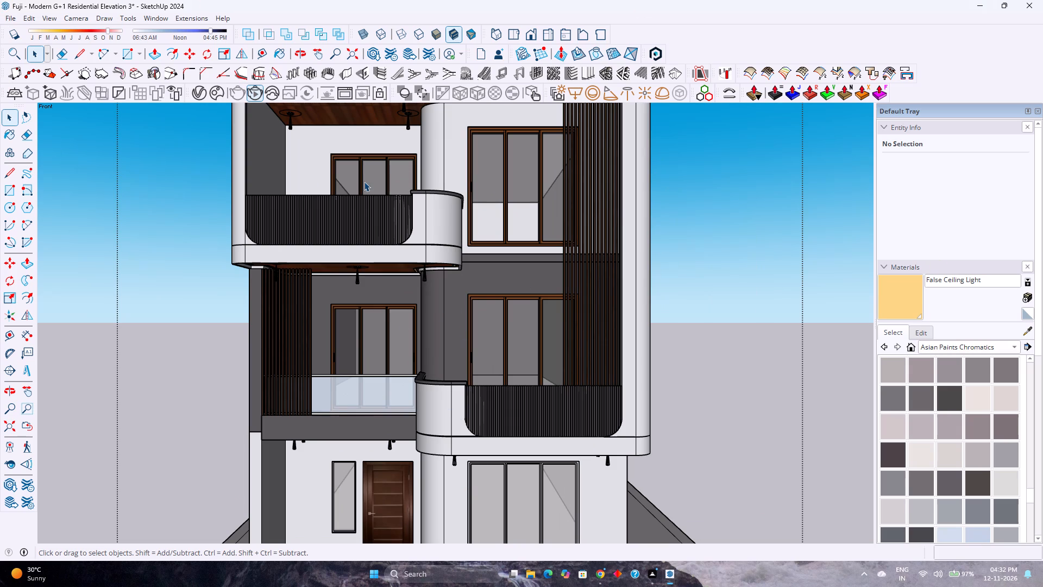
pyautogui.scroll(-2, 359, 346)
pyautogui.scroll(-5, 321, 297)
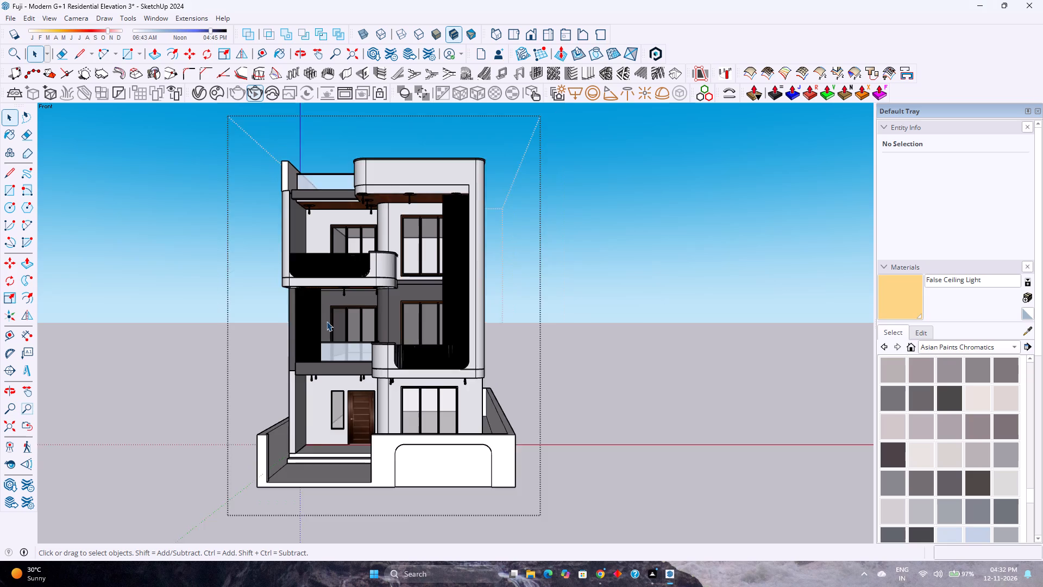
pyautogui.scroll(3, 328, 323)
pyautogui.scroll(-3, 240, 335)
pyautogui.scroll(3, 240, 335)
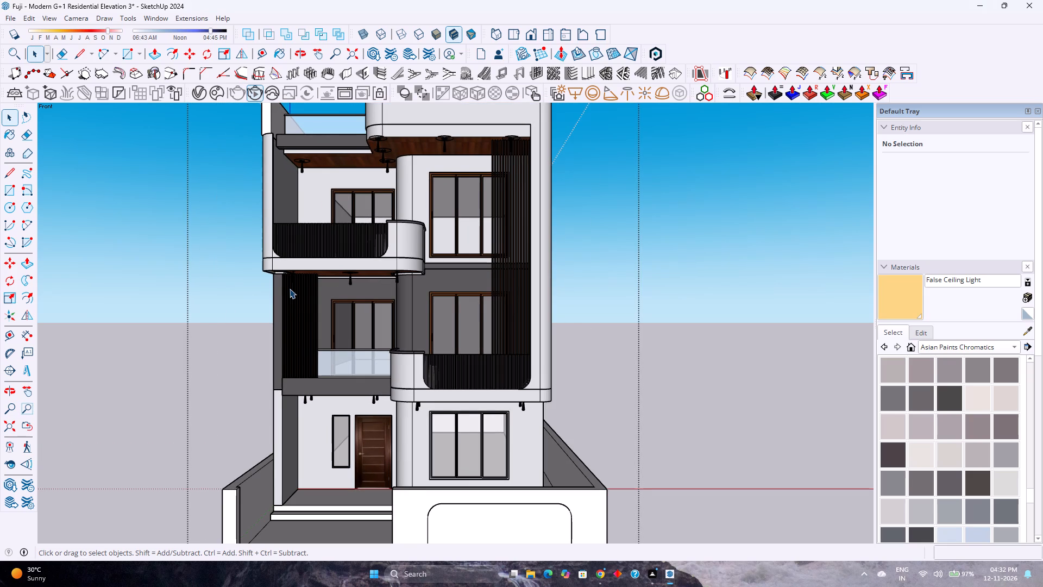
pyautogui.scroll(-7, 291, 291)
pyautogui.scroll(5, 179, 292)
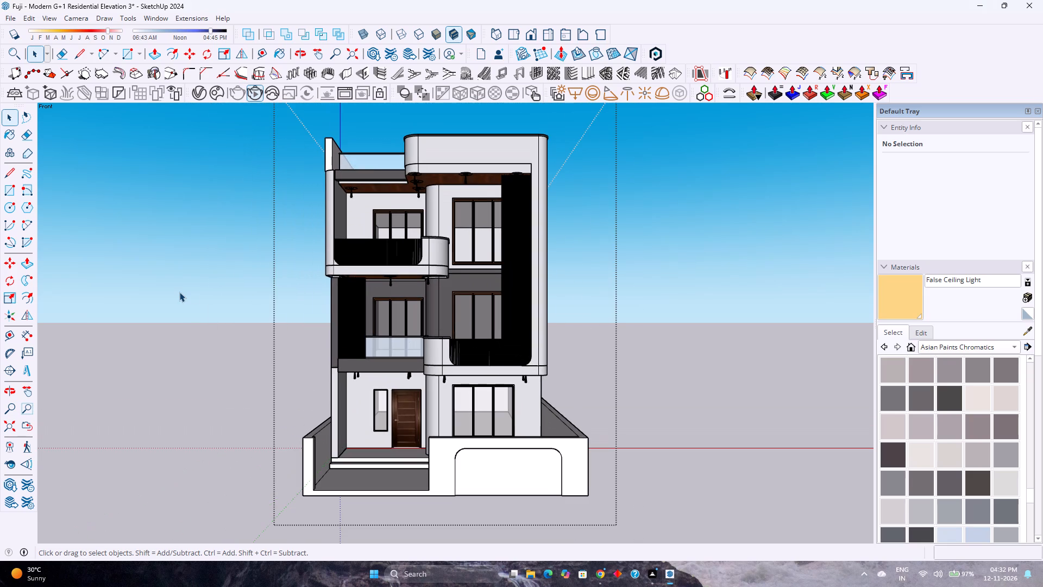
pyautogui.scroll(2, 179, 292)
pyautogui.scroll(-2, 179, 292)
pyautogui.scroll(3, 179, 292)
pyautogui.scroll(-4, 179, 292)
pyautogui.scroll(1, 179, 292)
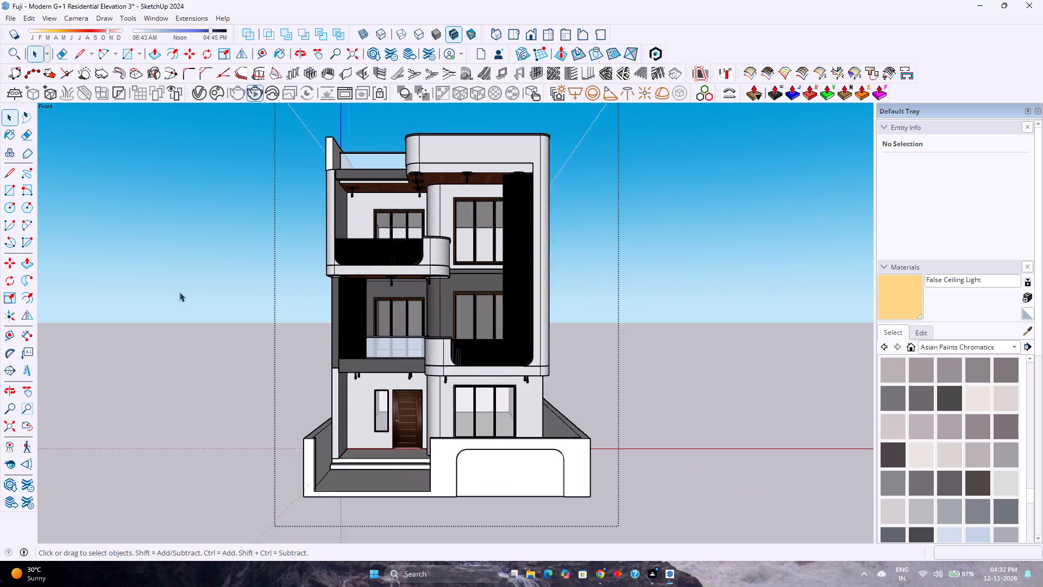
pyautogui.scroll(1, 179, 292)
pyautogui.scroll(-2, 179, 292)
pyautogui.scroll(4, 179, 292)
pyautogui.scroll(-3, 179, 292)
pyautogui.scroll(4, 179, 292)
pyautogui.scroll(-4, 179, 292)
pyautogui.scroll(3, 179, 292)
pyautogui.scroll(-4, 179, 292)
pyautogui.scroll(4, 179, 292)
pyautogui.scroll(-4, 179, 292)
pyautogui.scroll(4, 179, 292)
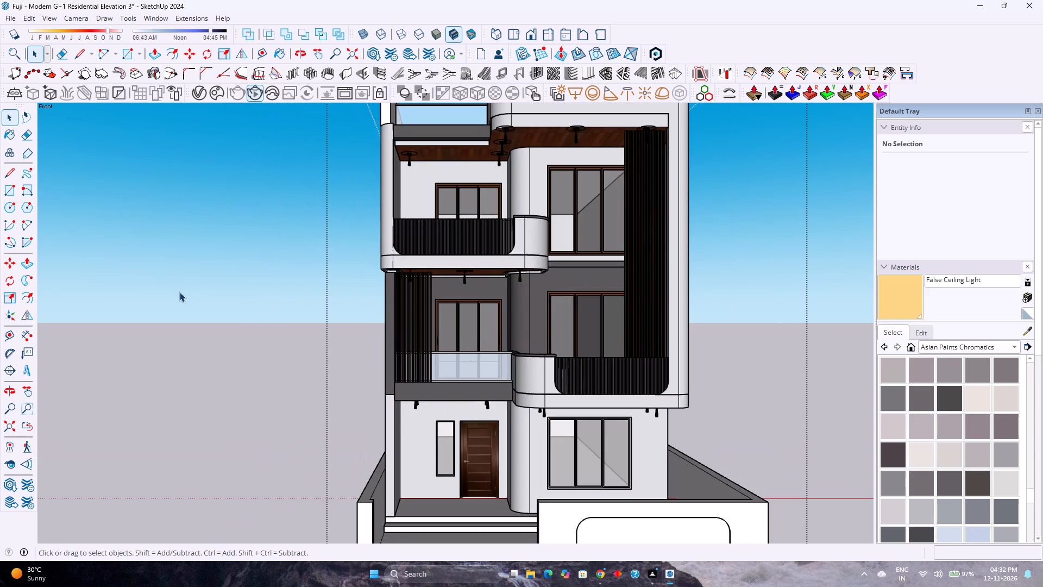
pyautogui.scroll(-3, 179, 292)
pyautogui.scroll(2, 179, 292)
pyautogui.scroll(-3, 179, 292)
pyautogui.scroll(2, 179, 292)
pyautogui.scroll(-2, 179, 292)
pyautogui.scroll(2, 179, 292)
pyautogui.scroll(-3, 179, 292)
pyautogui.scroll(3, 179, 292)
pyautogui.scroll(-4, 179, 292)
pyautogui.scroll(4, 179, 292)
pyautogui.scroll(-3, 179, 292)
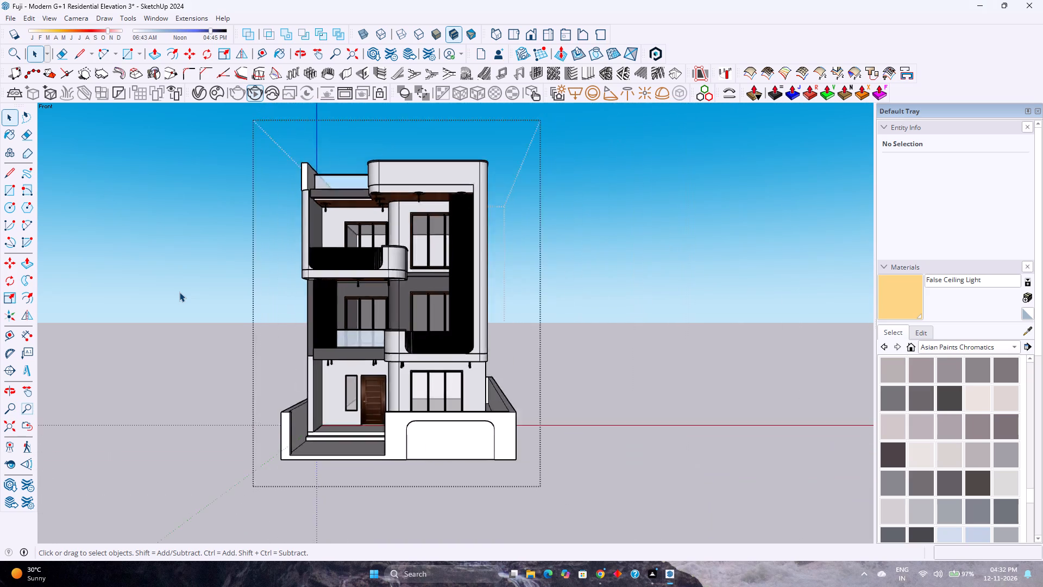
# Examine the overall front elevation, comparing the full facade with its balconies, vertical louvres and boundary wall.
pyautogui.scroll(-1, 179, 292)
pyautogui.scroll(4, 179, 292)
pyautogui.scroll(-4, 179, 292)
pyautogui.scroll(3, 179, 292)
pyautogui.scroll(-2, 179, 292)
pyautogui.scroll(3, 179, 292)
pyautogui.scroll(-2, 179, 292)
pyautogui.scroll(3, 179, 292)
pyautogui.scroll(-4, 179, 292)
pyautogui.scroll(3, 179, 292)
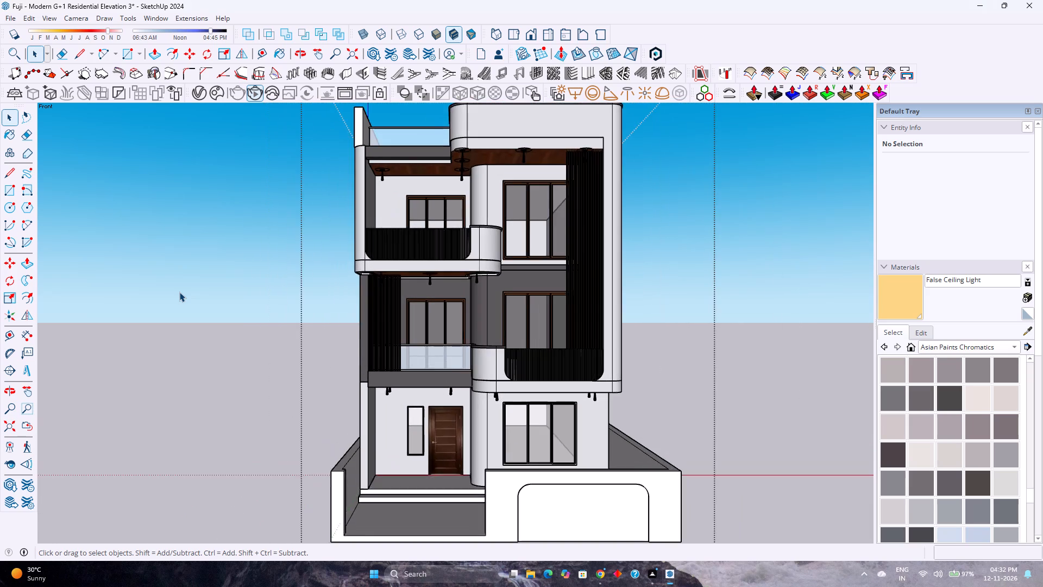
pyautogui.scroll(-1, 179, 292)
pyautogui.scroll(1, 179, 292)
pyautogui.scroll(-1, 179, 292)
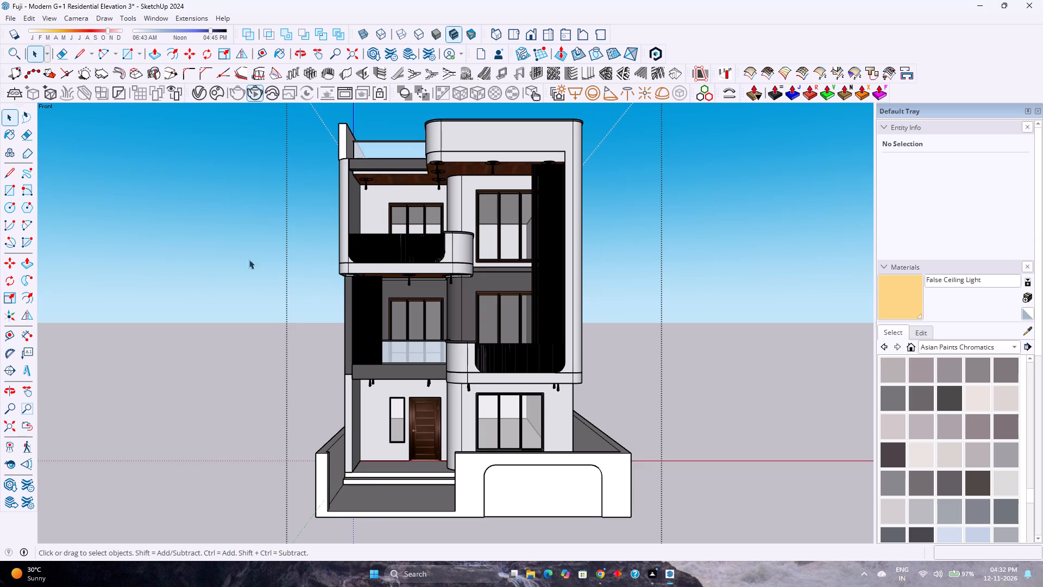
# Set the standard Front view again and check the full facade from the roof parapet to the entrance steps.
pyautogui.click(529, 33)
pyautogui.scroll(-3, 429, 249)
pyautogui.scroll(2, 429, 246)
pyautogui.scroll(-3, 429, 246)
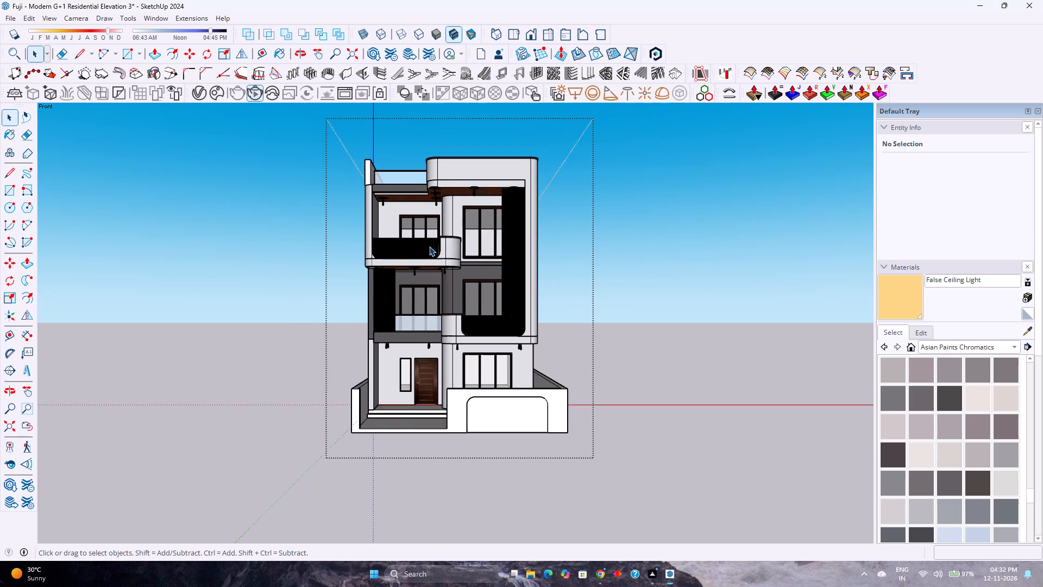
pyautogui.scroll(2, 425, 269)
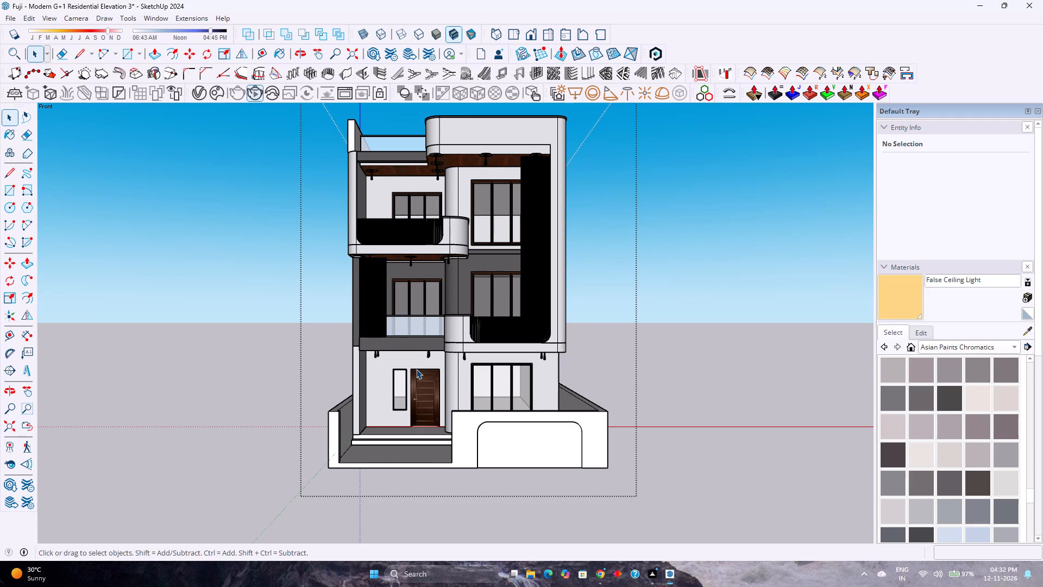
pyautogui.scroll(-2, 416, 369)
pyautogui.scroll(2, 416, 369)
pyautogui.scroll(-3, 416, 369)
pyautogui.scroll(3, 416, 369)
pyautogui.scroll(-4, 416, 369)
pyautogui.scroll(4, 416, 369)
pyautogui.scroll(-4, 416, 369)
pyautogui.scroll(2, 416, 369)
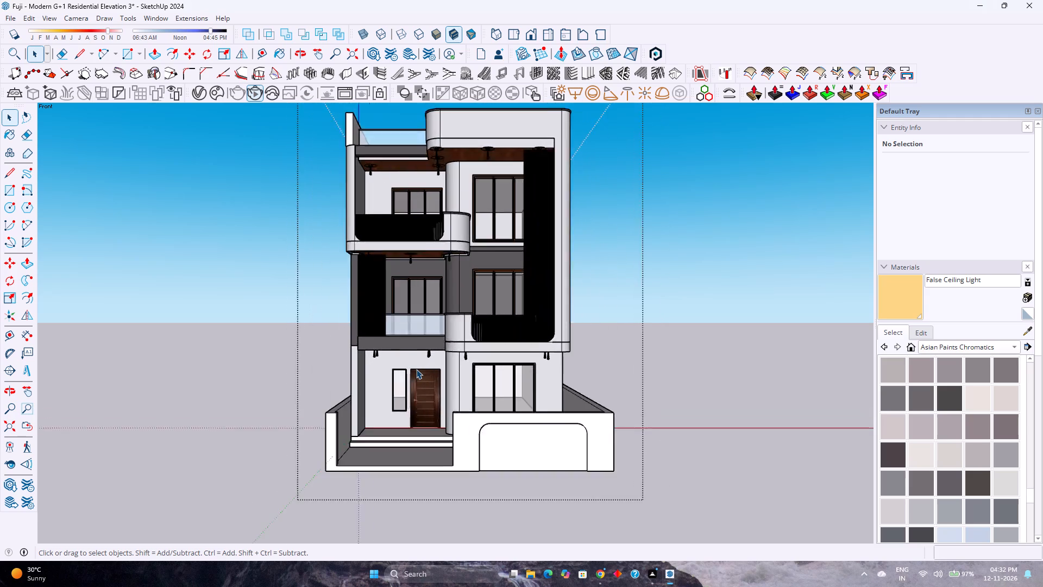
pyautogui.scroll(2, 416, 369)
pyautogui.scroll(-4, 416, 369)
pyautogui.scroll(4, 416, 369)
pyautogui.scroll(-4, 416, 369)
pyautogui.scroll(3, 416, 369)
pyautogui.scroll(-3, 416, 369)
pyautogui.scroll(4, 416, 369)
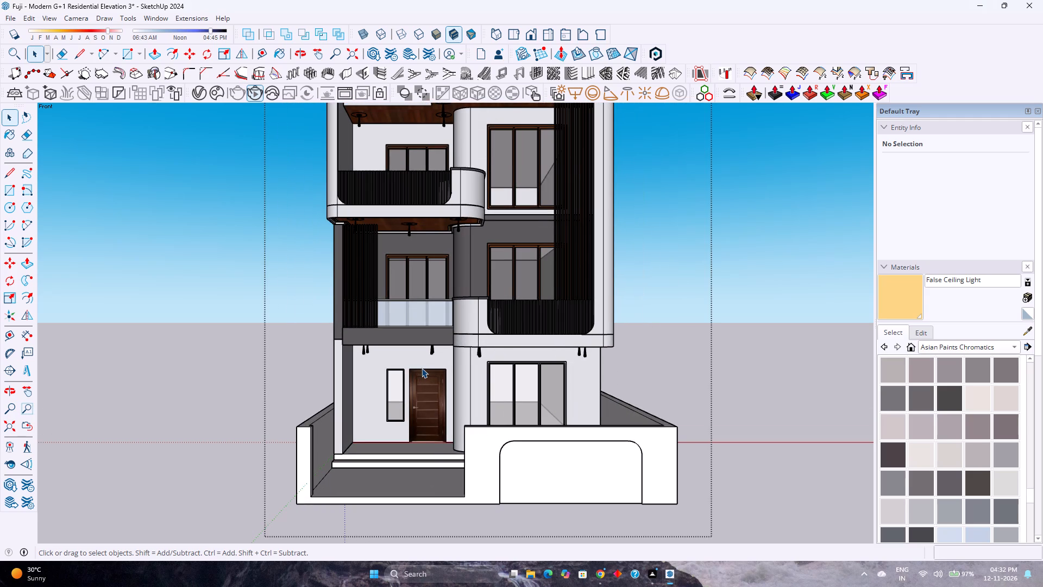
pyautogui.scroll(-3, 421, 368)
pyautogui.scroll(3, 421, 368)
pyautogui.scroll(-3, 421, 368)
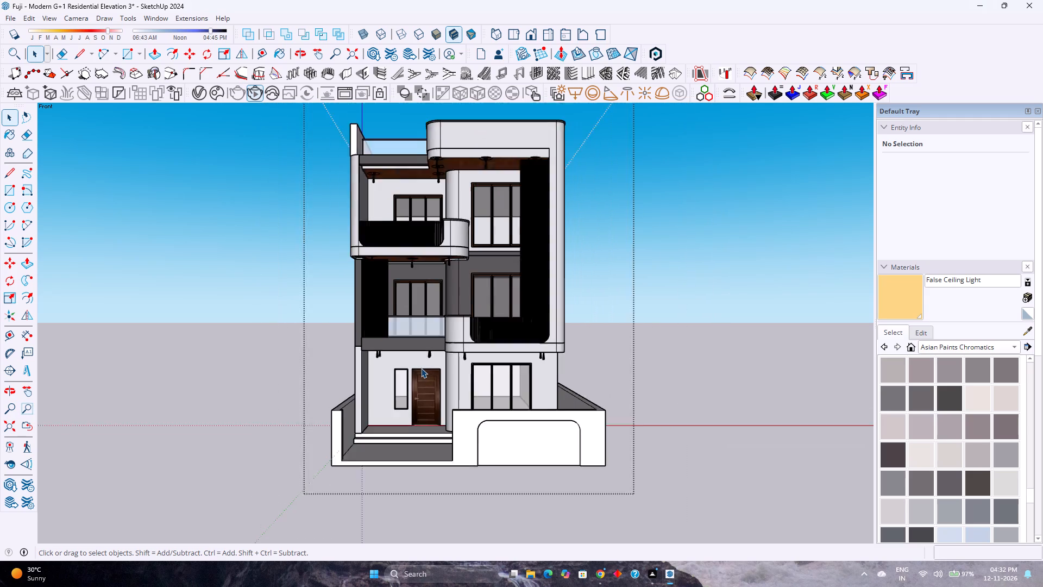
# Inspect the ground-floor entrance door, windows and hanging lights, together with the first-floor balcony edge, up close.
pyautogui.scroll(2, 421, 368)
pyautogui.scroll(-3, 421, 368)
pyautogui.scroll(9, 421, 368)
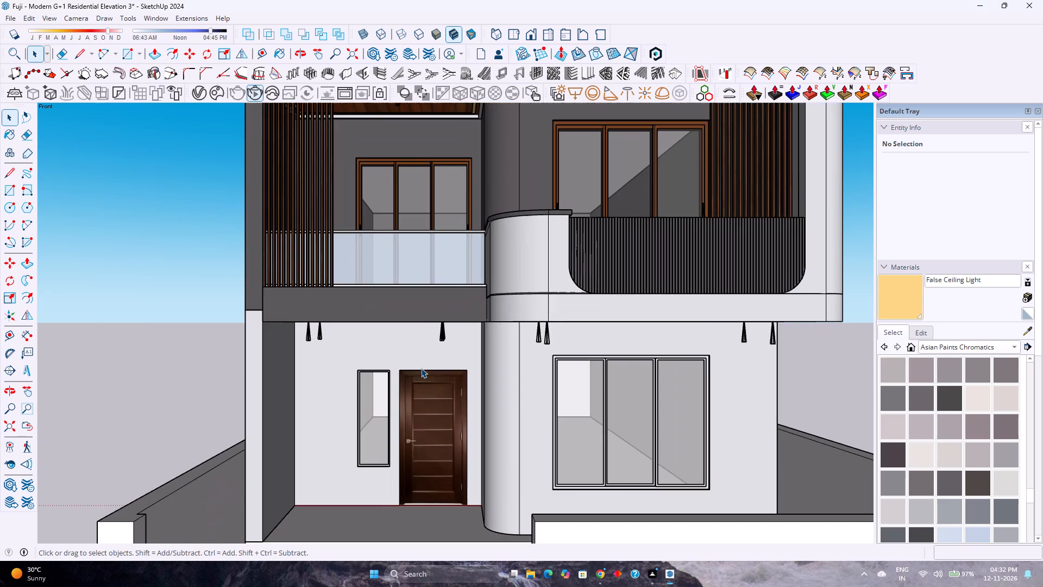
pyautogui.scroll(3, 421, 368)
pyautogui.scroll(-4, 421, 368)
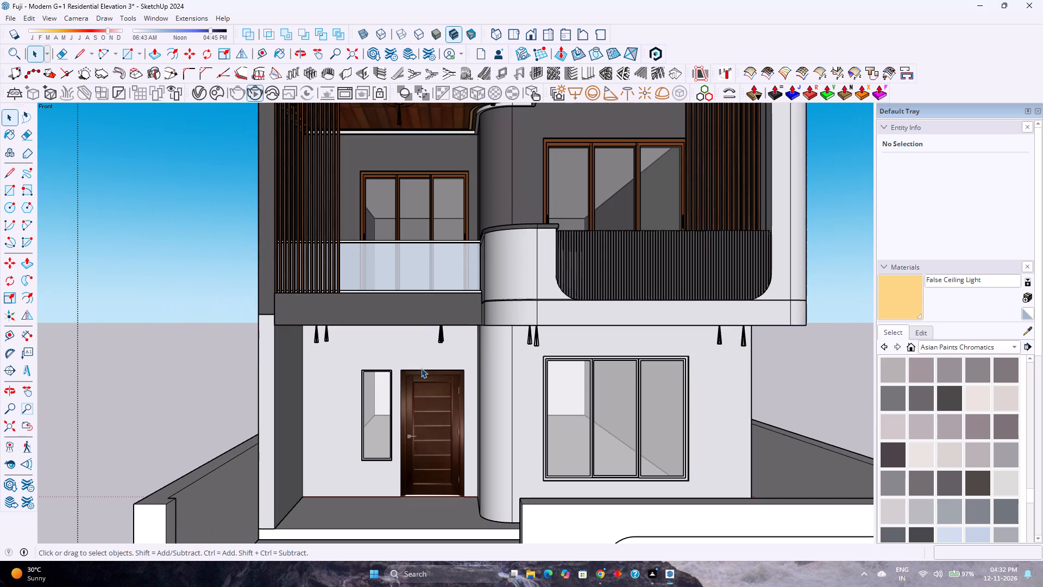
pyautogui.scroll(3, 421, 368)
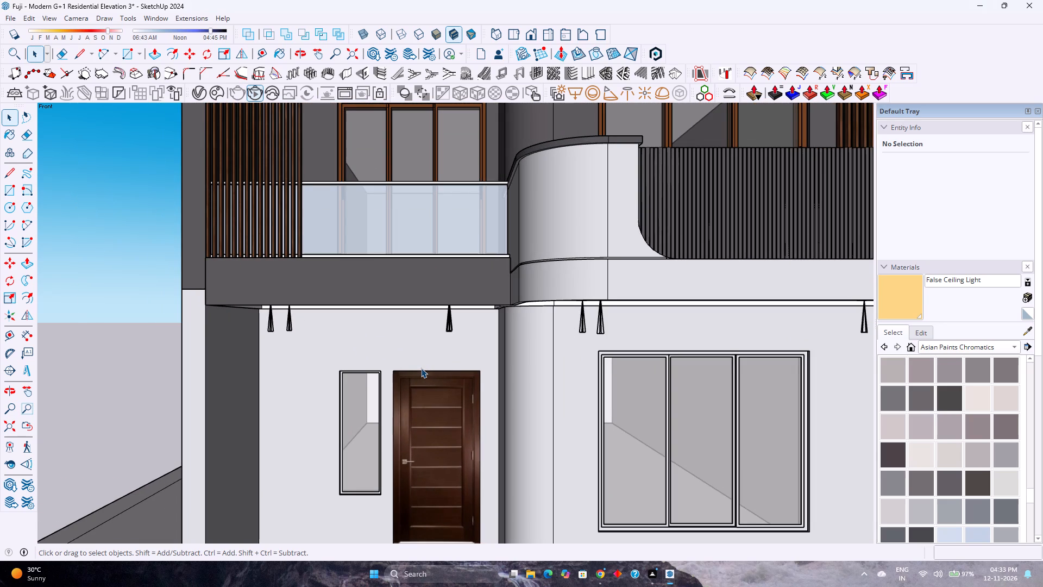
pyautogui.scroll(-4, 424, 367)
pyautogui.scroll(4, 424, 367)
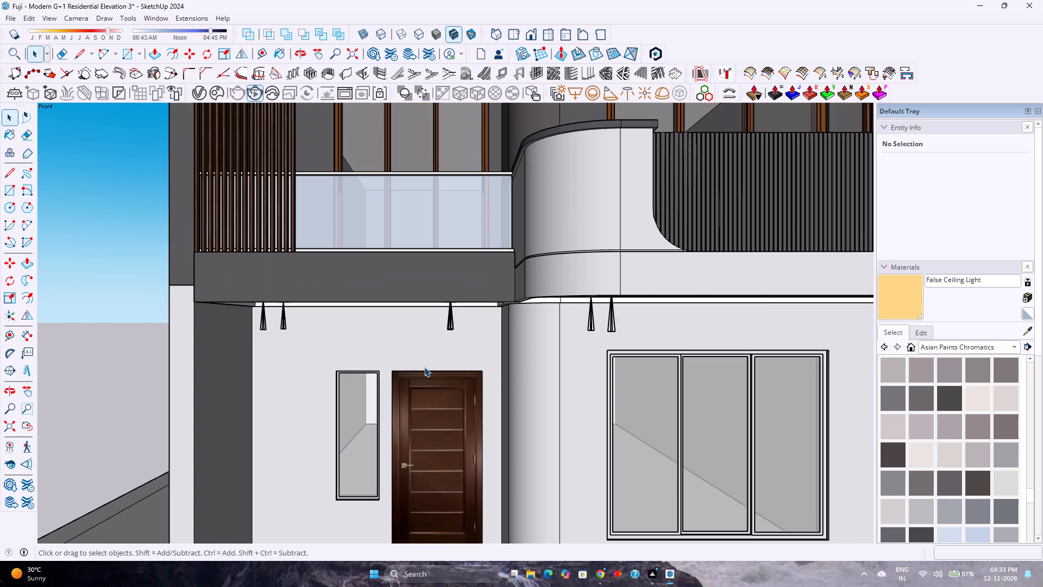
pyautogui.scroll(-5, 424, 367)
pyautogui.scroll(5, 424, 367)
pyautogui.scroll(-5, 424, 367)
pyautogui.scroll(2, 424, 367)
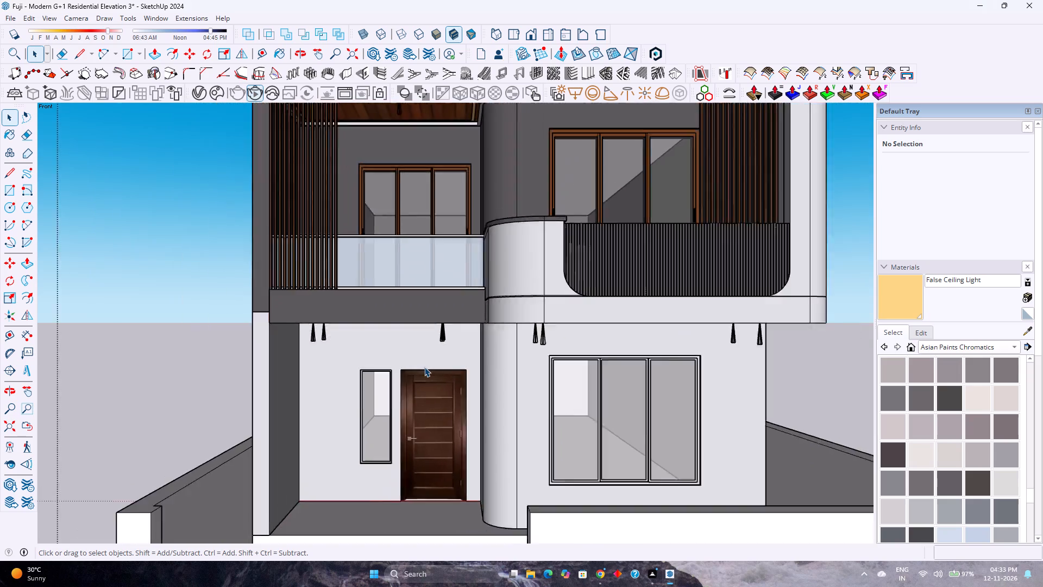
pyautogui.scroll(2, 424, 367)
pyautogui.scroll(-2, 424, 367)
pyautogui.scroll(2, 424, 367)
pyautogui.scroll(-4, 424, 367)
pyautogui.scroll(4, 424, 367)
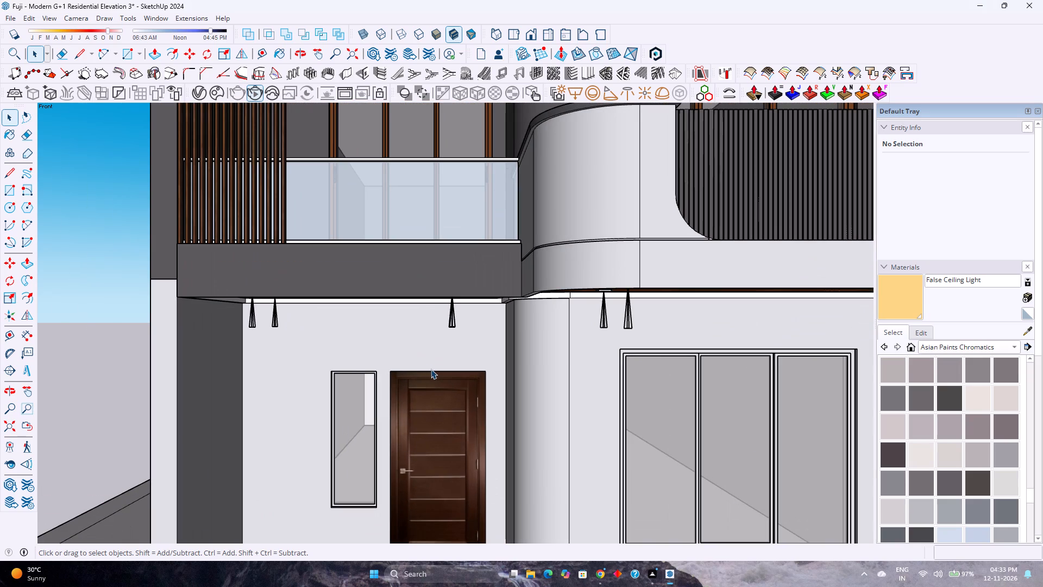
pyautogui.scroll(-2, 426, 374)
pyautogui.scroll(1, 426, 374)
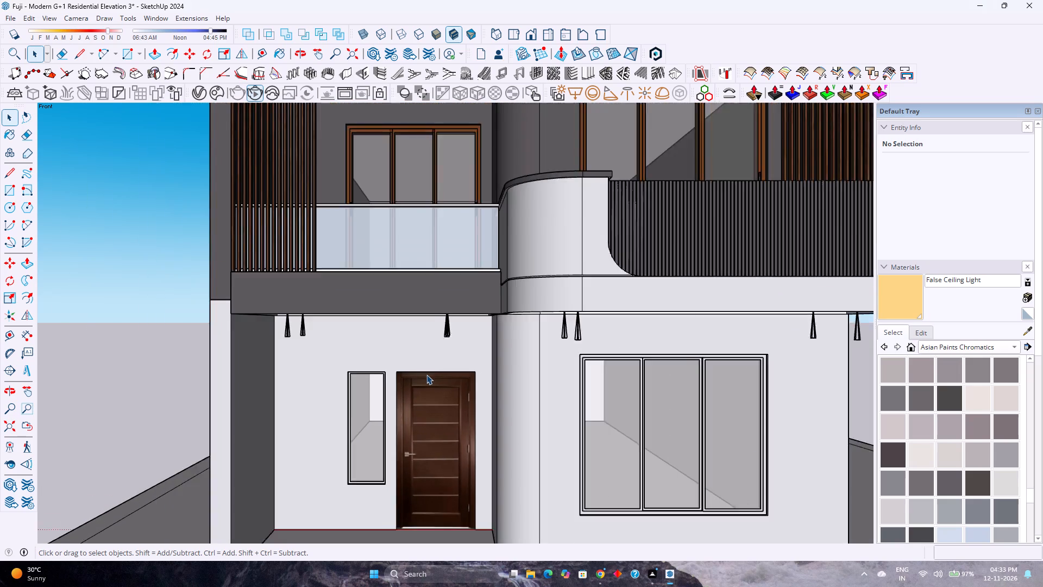
pyautogui.scroll(2, 426, 374)
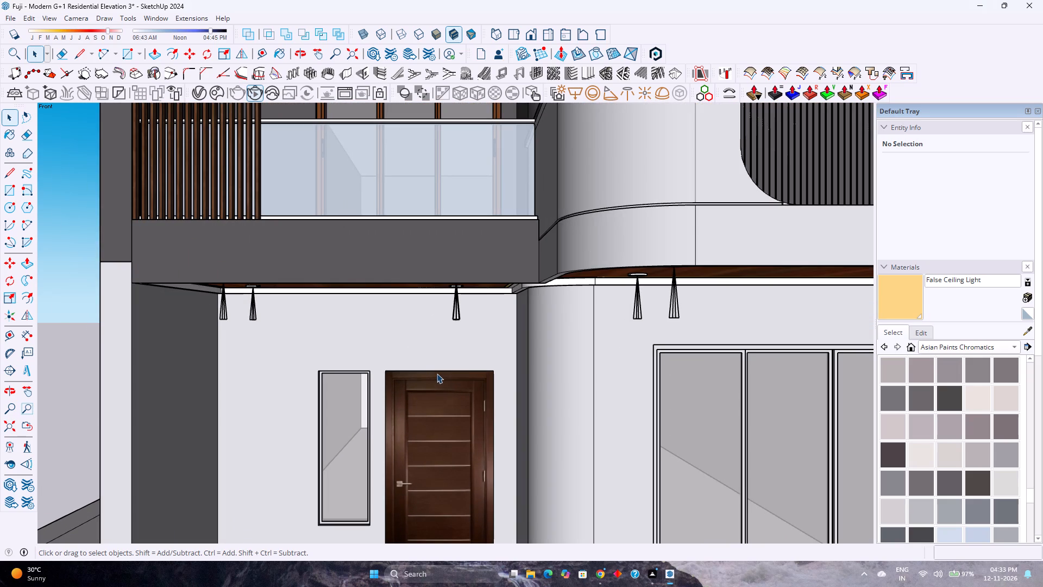
pyautogui.scroll(-4, 437, 373)
pyautogui.scroll(3, 437, 373)
pyautogui.scroll(-4, 437, 373)
pyautogui.scroll(3, 437, 373)
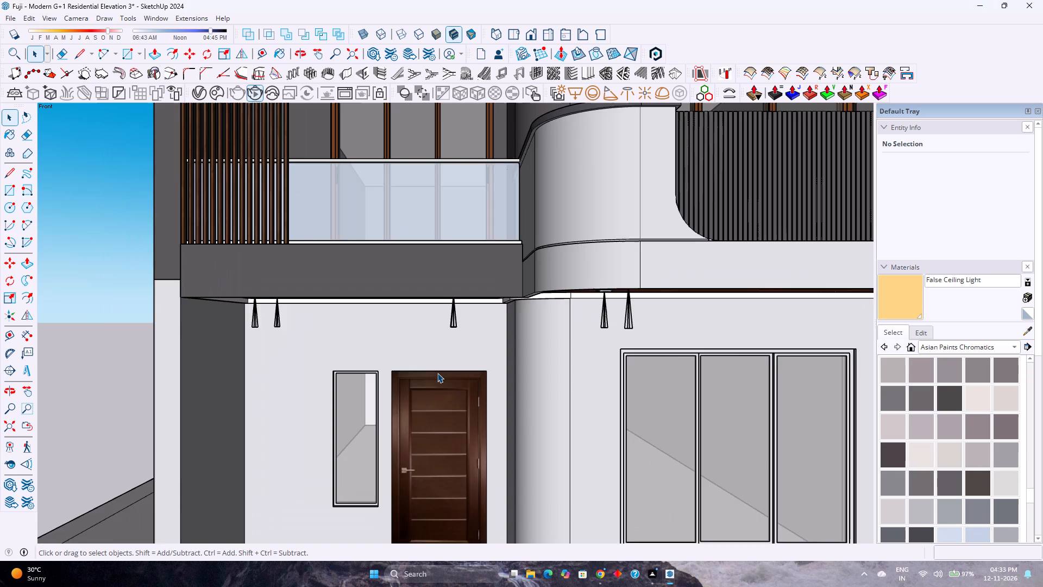
pyautogui.scroll(-3, 437, 373)
pyautogui.scroll(2, 437, 373)
pyautogui.scroll(-4, 437, 373)
pyautogui.scroll(1, 437, 373)
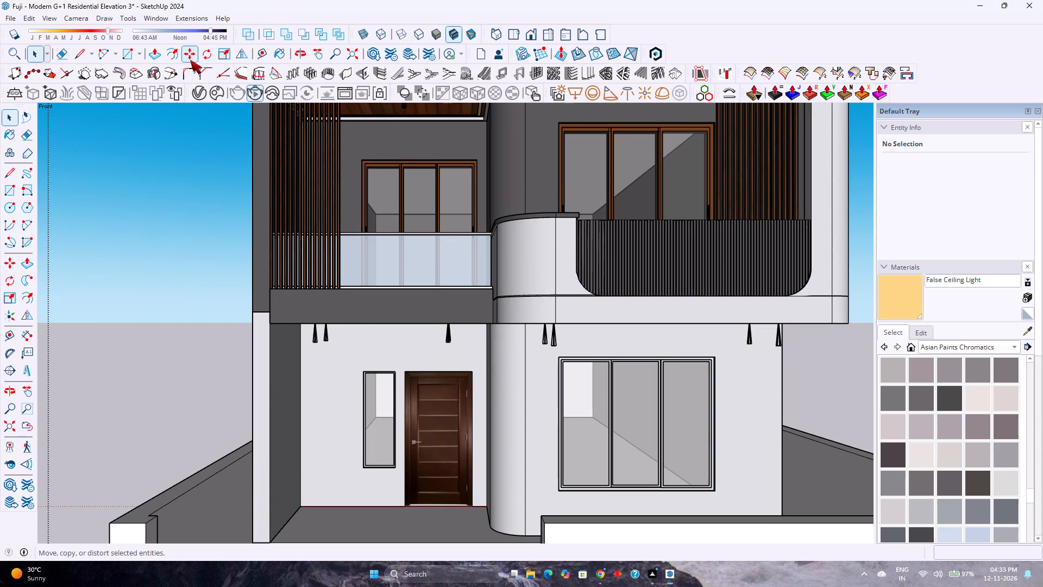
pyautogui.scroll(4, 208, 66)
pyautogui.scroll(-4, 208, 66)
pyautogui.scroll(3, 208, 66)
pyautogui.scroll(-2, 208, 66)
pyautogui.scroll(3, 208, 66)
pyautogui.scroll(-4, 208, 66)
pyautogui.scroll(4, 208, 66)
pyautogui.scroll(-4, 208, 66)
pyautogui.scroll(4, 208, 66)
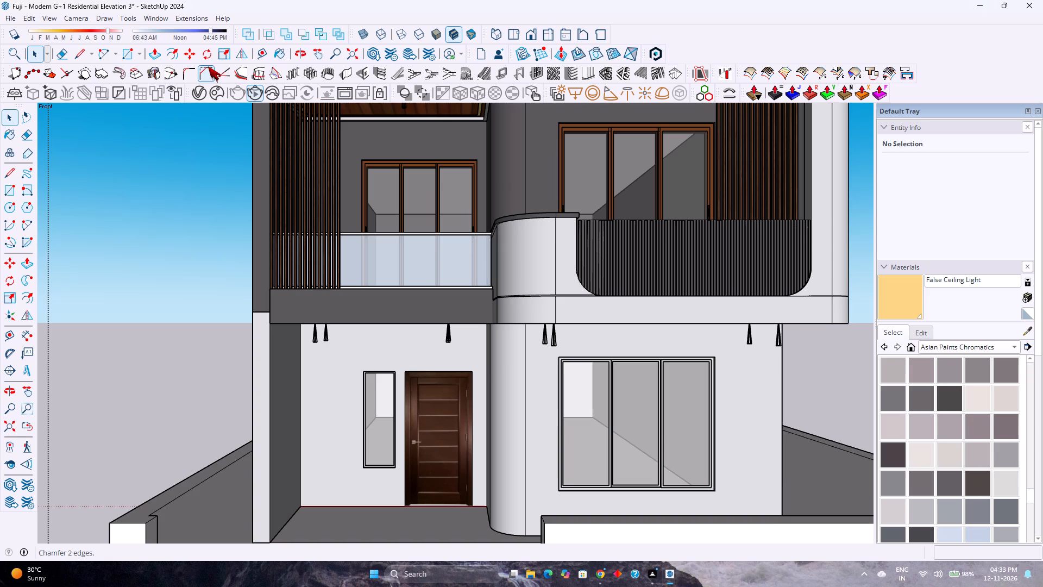
# Inspect the first-floor balcony above the entrance, with its glass railing, wooden vertical louvres and lights below the slab.
pyautogui.scroll(-1, 208, 66)
pyautogui.scroll(-5, 198, 247)
pyautogui.scroll(4, 198, 247)
pyautogui.scroll(-5, 198, 247)
pyautogui.scroll(4, 198, 247)
pyautogui.scroll(-4, 198, 247)
pyautogui.scroll(4, 198, 247)
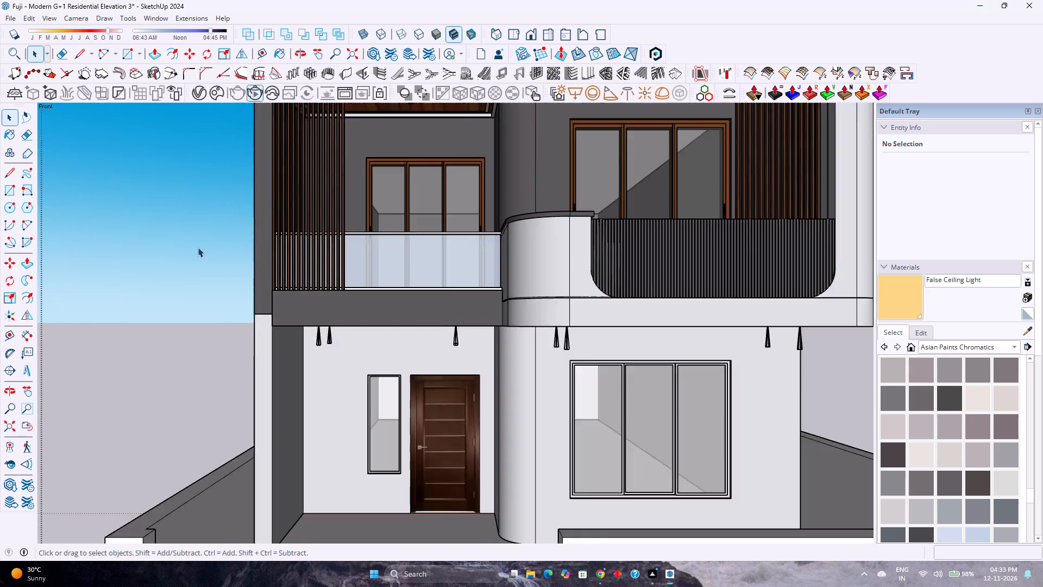
pyautogui.scroll(1, 198, 247)
pyautogui.scroll(-5, 198, 247)
pyautogui.scroll(4, 198, 247)
pyautogui.scroll(-4, 198, 247)
pyautogui.scroll(4, 198, 247)
pyautogui.scroll(-3, 198, 247)
pyautogui.scroll(3, 198, 247)
pyautogui.scroll(-3, 198, 247)
pyautogui.scroll(4, 198, 247)
pyautogui.scroll(-5, 198, 247)
pyautogui.scroll(5, 198, 247)
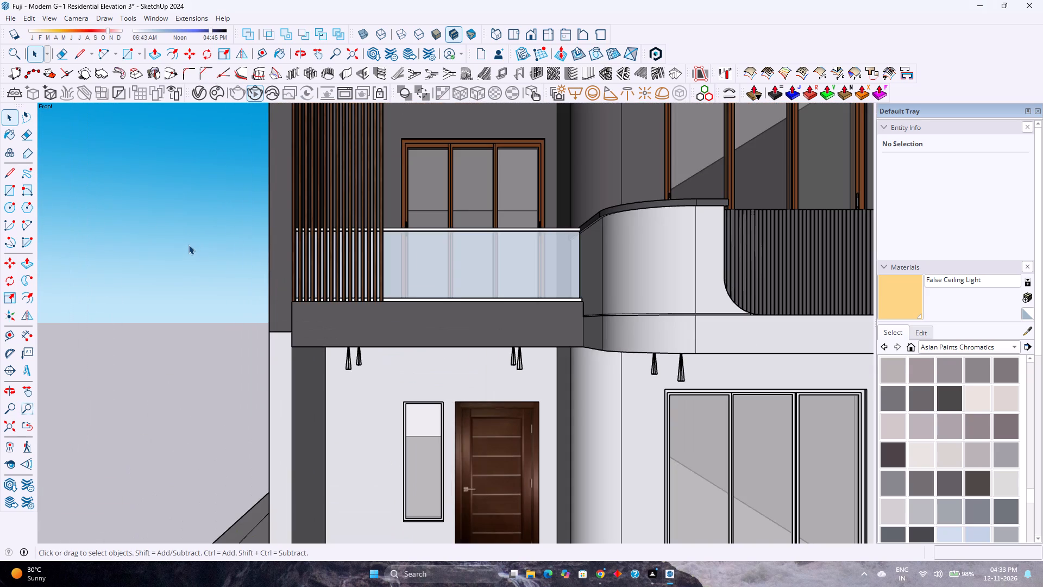
pyautogui.scroll(5, 155, 242)
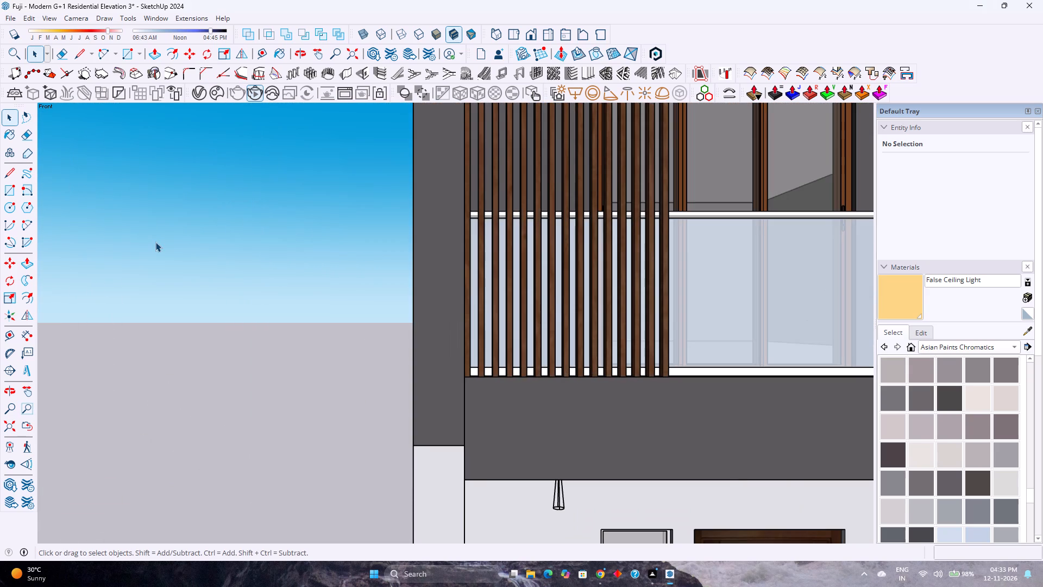
pyautogui.scroll(-3, 155, 242)
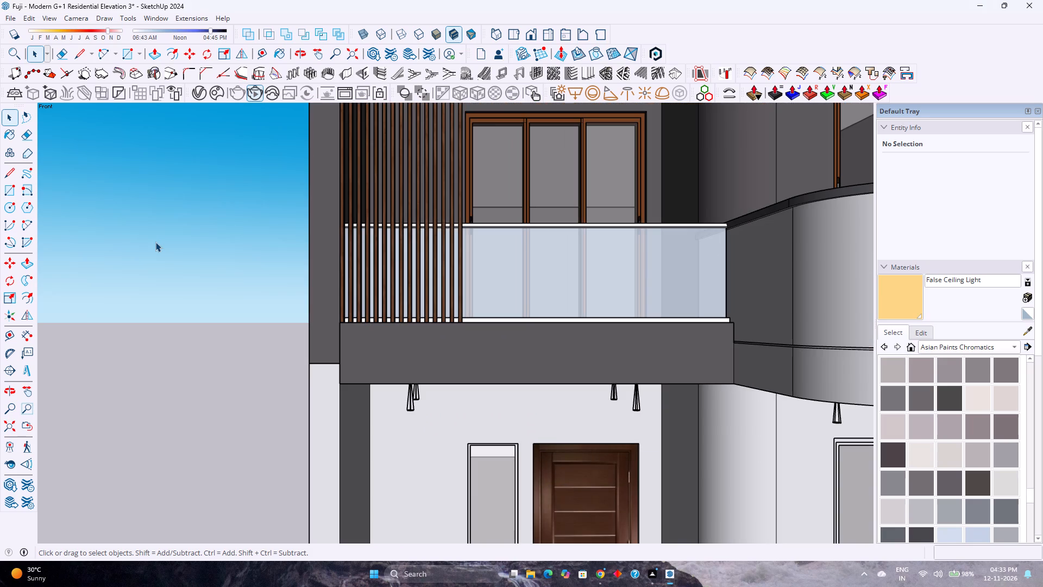
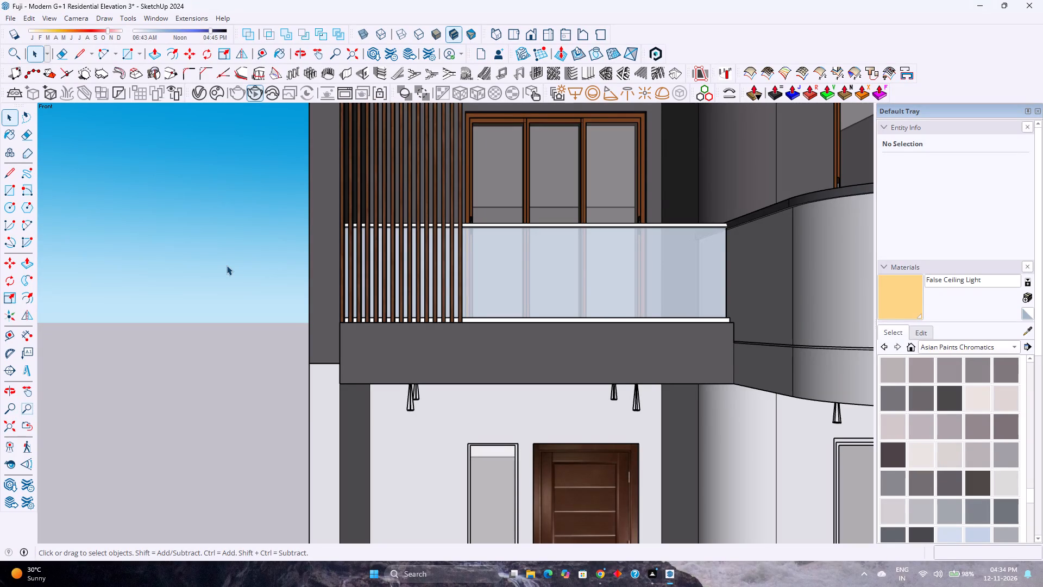
# Examine the full front facade, comparing the stacked balconies, louvres and entrance with the boundary wall.
pyautogui.scroll(-9, 213, 222)
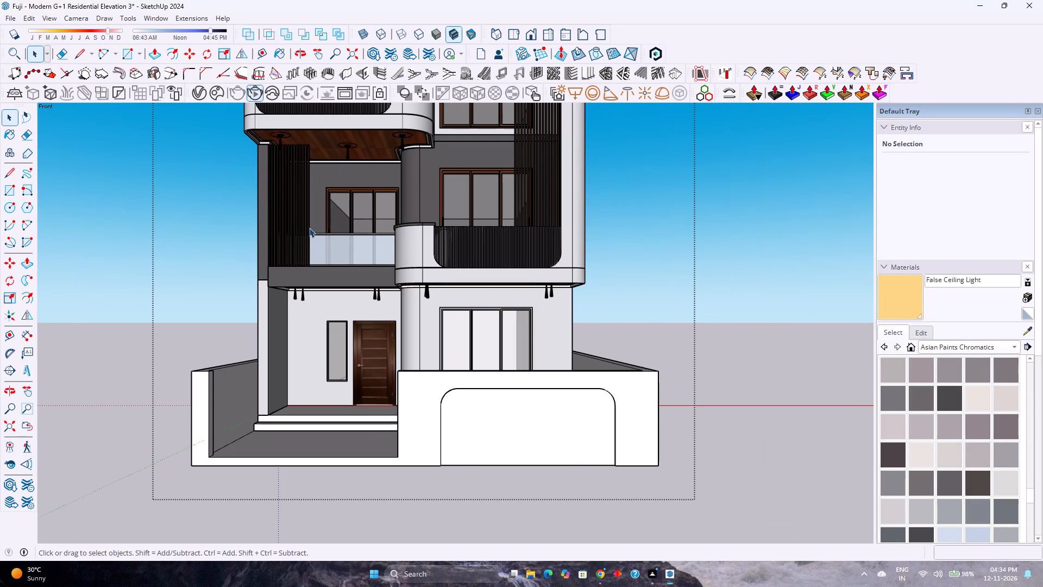
pyautogui.scroll(-4, 309, 228)
pyautogui.scroll(4, 309, 228)
pyautogui.scroll(-5, 309, 228)
pyautogui.scroll(5, 309, 228)
pyautogui.scroll(-5, 309, 228)
pyautogui.scroll(3, 309, 228)
pyautogui.scroll(-3, 309, 228)
pyautogui.scroll(4, 309, 228)
pyautogui.scroll(-4, 309, 228)
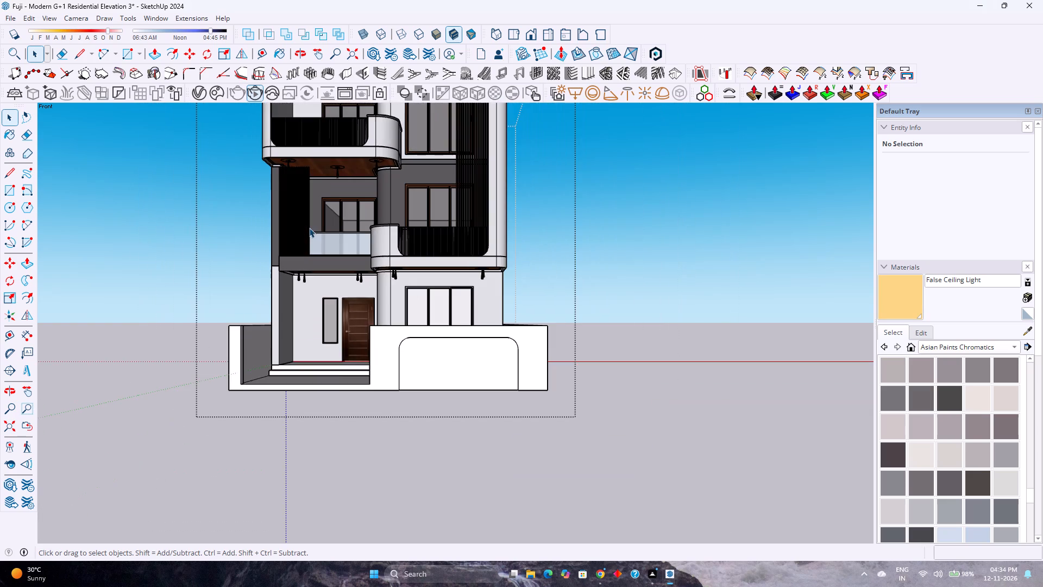
pyautogui.scroll(5, 309, 228)
pyautogui.scroll(-14, 309, 228)
pyautogui.scroll(3, 307, 247)
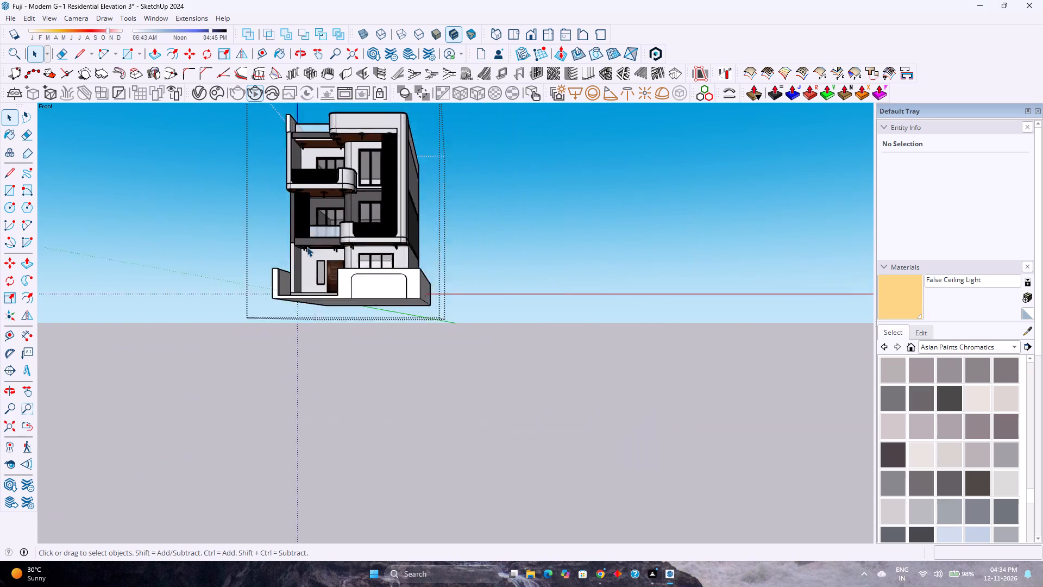
# Inspect the ground-floor entrance, steps, windows, hanging lights and boundary wall together with the first-floor balconies.
pyautogui.scroll(2, 307, 247)
pyautogui.scroll(-5, 307, 245)
pyautogui.scroll(9, 307, 245)
pyautogui.scroll(-4, 307, 243)
pyautogui.scroll(5, 307, 243)
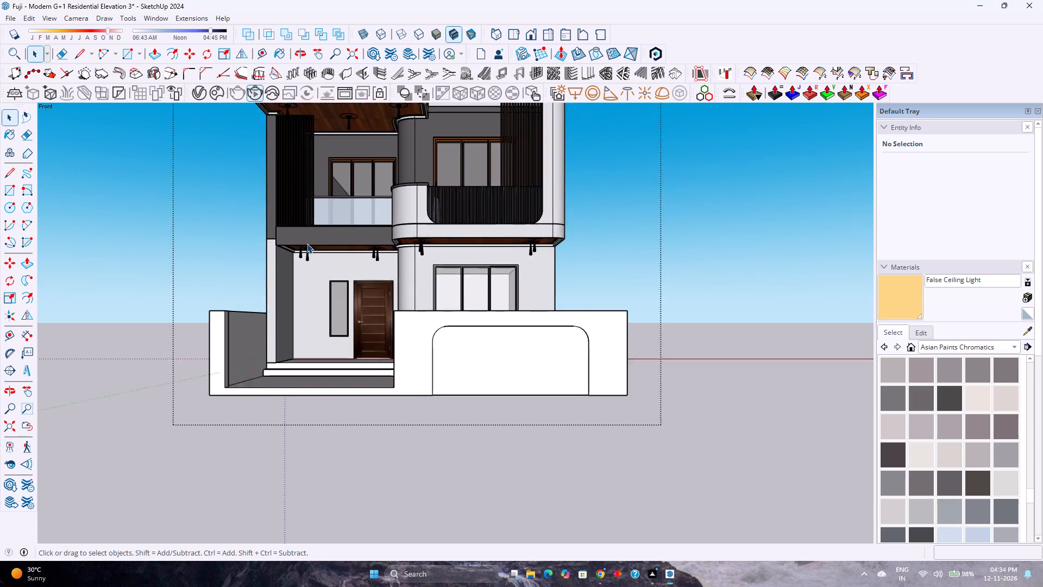
pyautogui.scroll(-1, 307, 243)
pyautogui.scroll(1, 307, 243)
pyautogui.scroll(-4, 307, 243)
pyautogui.scroll(3, 307, 243)
pyautogui.scroll(-4, 307, 243)
pyautogui.scroll(3, 307, 243)
pyautogui.scroll(-3, 307, 243)
pyautogui.scroll(8, 307, 243)
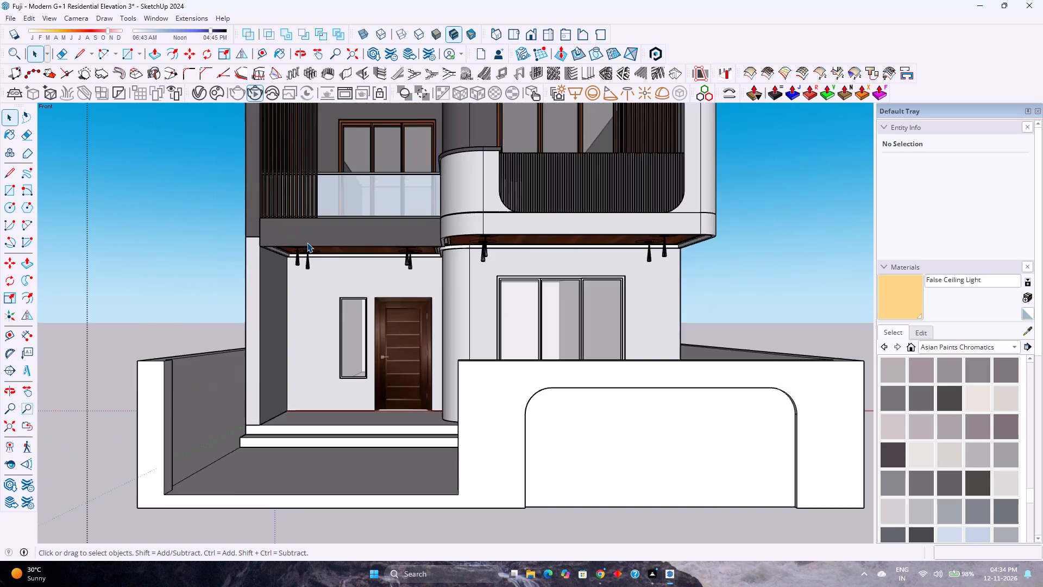
pyautogui.scroll(4, 307, 242)
pyautogui.scroll(-5, 307, 242)
pyautogui.scroll(4, 307, 242)
pyautogui.scroll(-4, 307, 242)
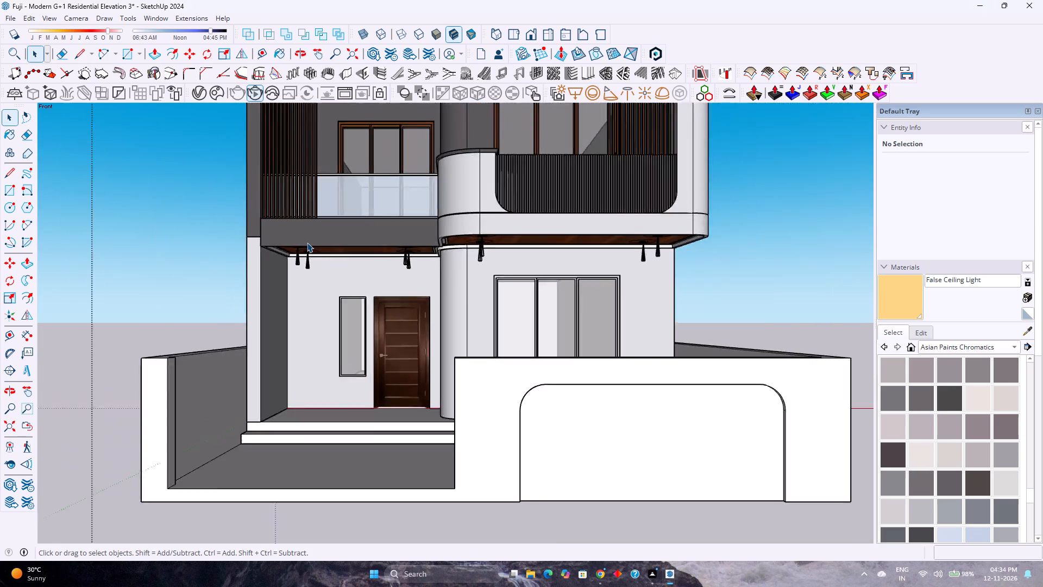
pyautogui.scroll(4, 307, 242)
pyautogui.scroll(-9, 307, 242)
pyautogui.scroll(3, 307, 242)
pyautogui.scroll(-10, 307, 242)
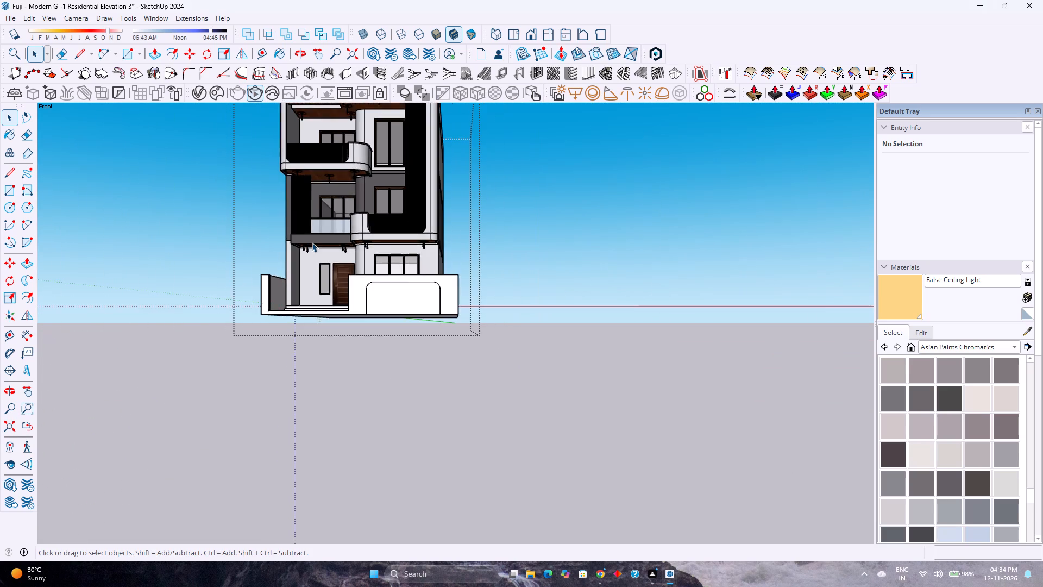
pyautogui.scroll(3, 312, 242)
# Set the standard Front view and check the lower facade from the first-floor balconies to the boundary wall.
pyautogui.click(533, 34)
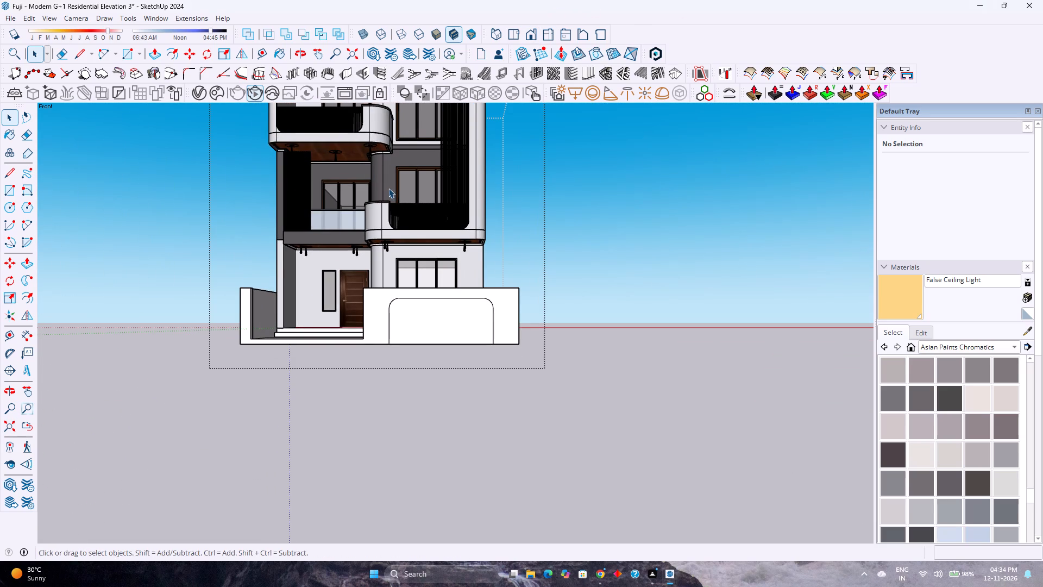
pyautogui.scroll(-3, 388, 188)
pyautogui.scroll(4, 388, 188)
pyautogui.click(531, 38)
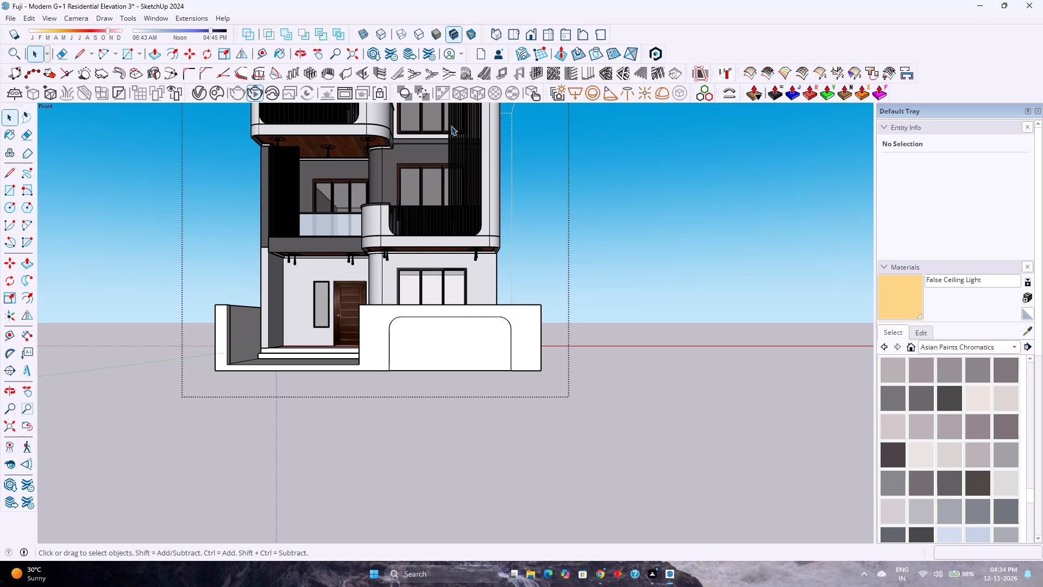
pyautogui.scroll(-6, 309, 198)
pyautogui.scroll(5, 309, 198)
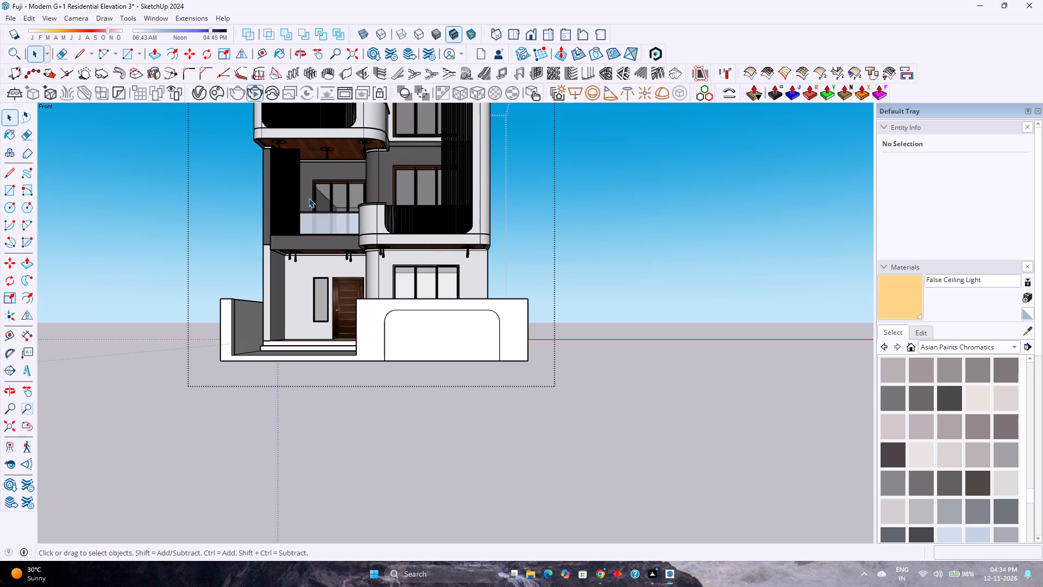
pyautogui.scroll(-1, 309, 198)
pyautogui.scroll(4, 307, 198)
pyautogui.scroll(-2, 307, 198)
pyautogui.scroll(3, 306, 198)
pyautogui.scroll(-5, 305, 197)
pyautogui.scroll(5, 304, 196)
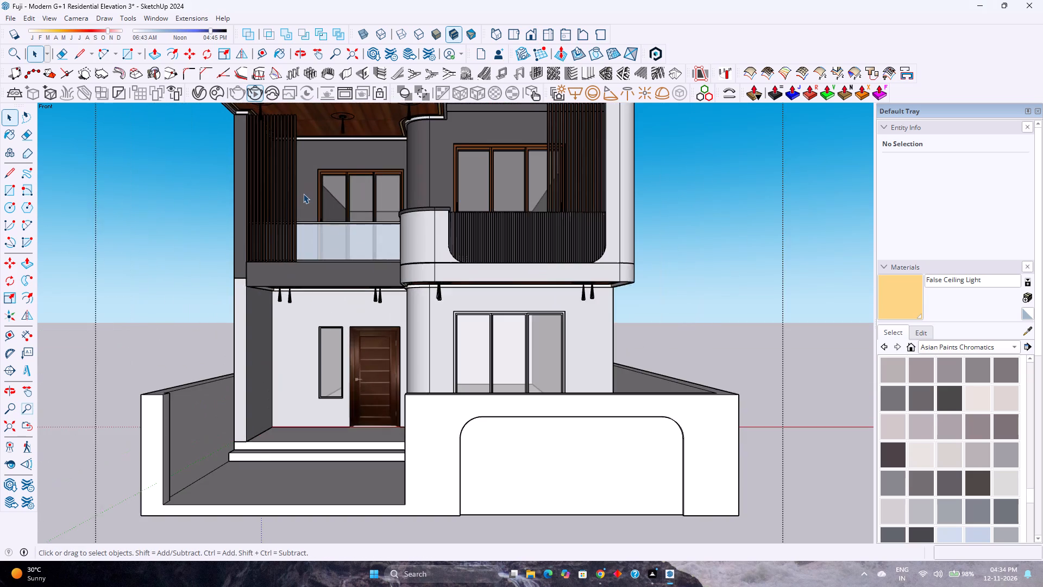
# Inspect the first-floor balcony above the entrance up close, with its glass railing, wooden louvres and sliding window, including from slightly above.
pyautogui.scroll(4, 303, 193)
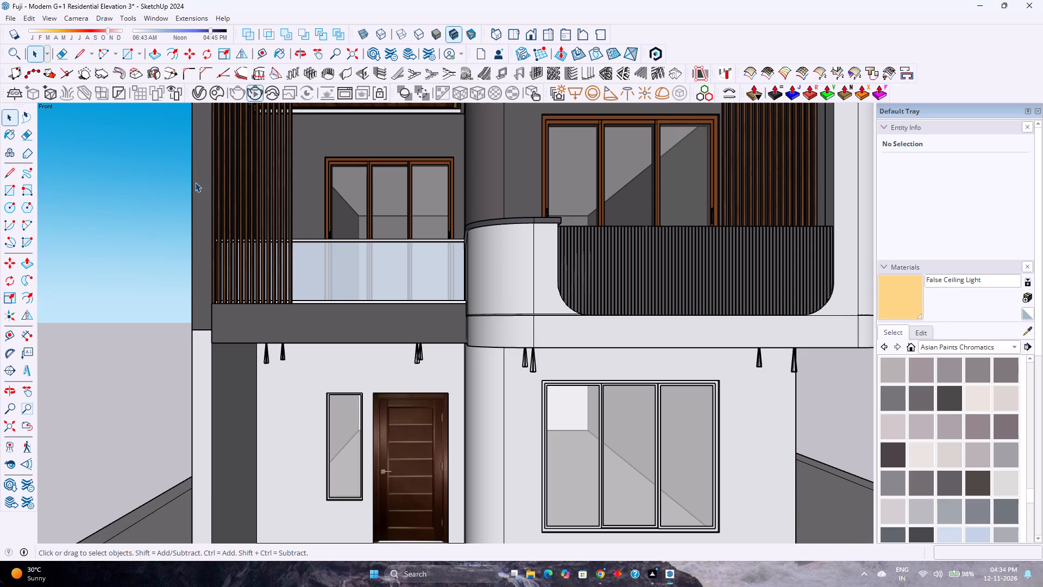
pyautogui.scroll(-4, 194, 179)
pyautogui.scroll(4, 194, 179)
pyautogui.scroll(-4, 194, 179)
pyautogui.scroll(7, 194, 179)
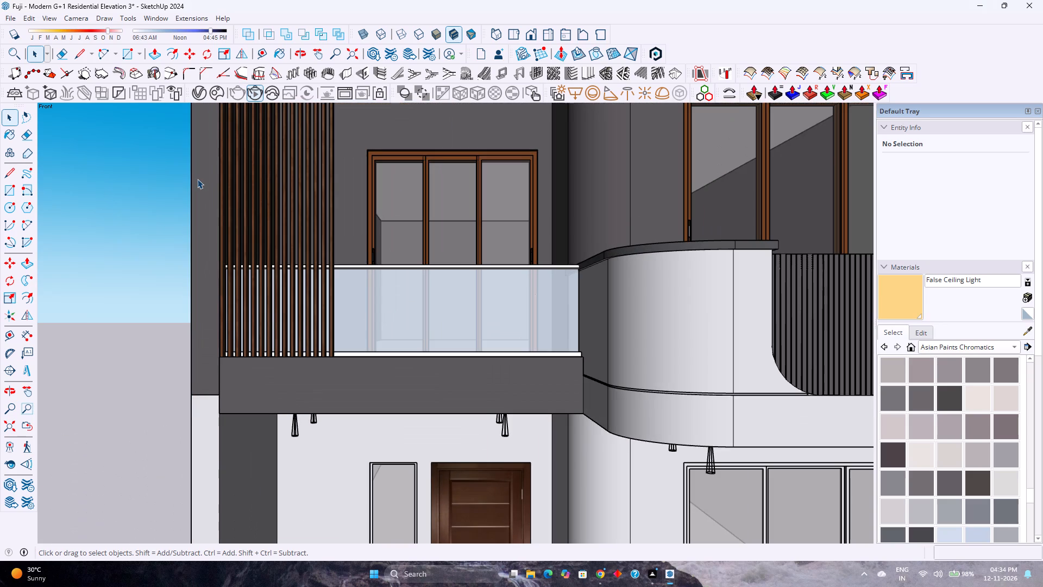
pyautogui.scroll(8, 197, 179)
pyautogui.moveTo(197, 179); pyautogui.dragTo(212, 211, button='middle')
pyautogui.scroll(-6, 212, 211)
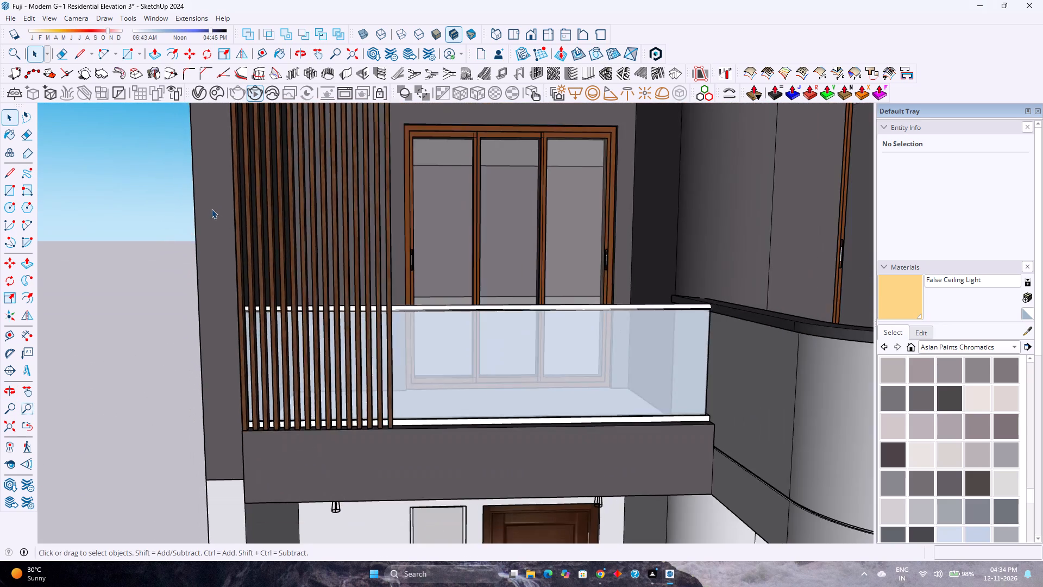
pyautogui.scroll(-16, 211, 209)
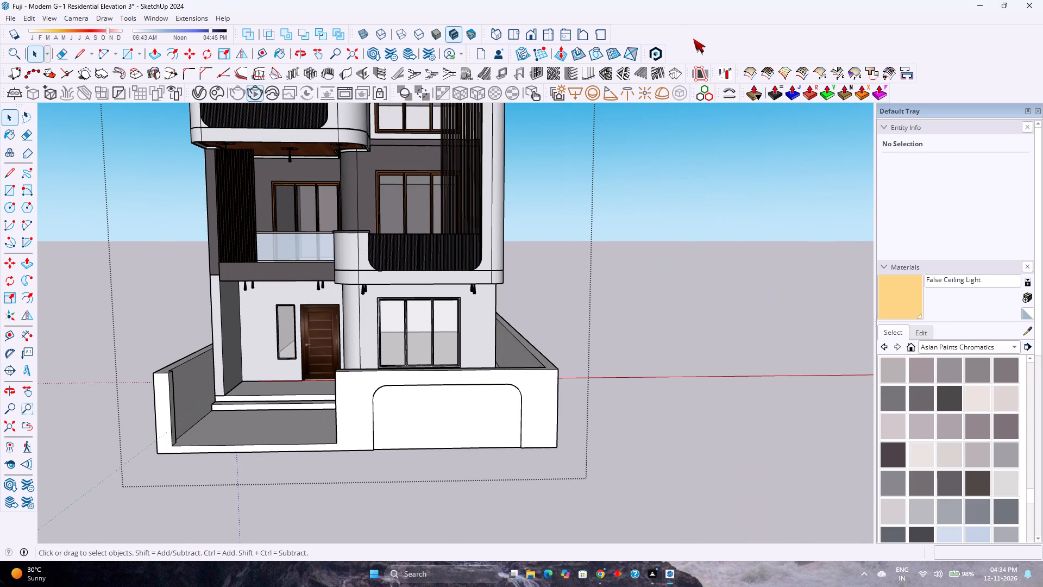
# Restore the standard Front view, fit the whole model in view and check the complete facade from parapet to boundary wall.
pyautogui.click(536, 41)
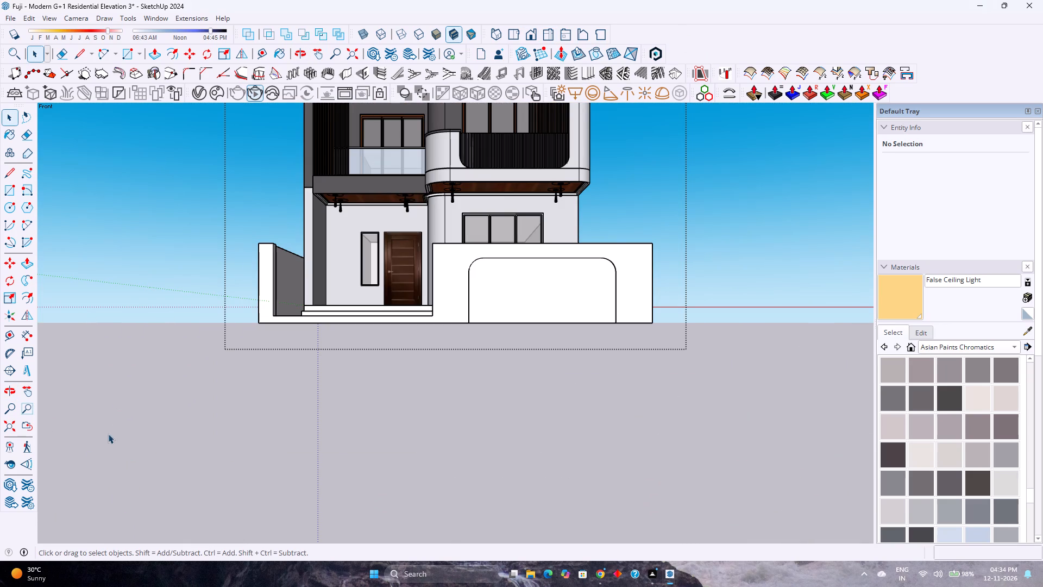
pyautogui.click(7, 422)
pyautogui.scroll(-3, 471, 300)
pyautogui.scroll(4, 471, 301)
pyautogui.scroll(-3, 471, 301)
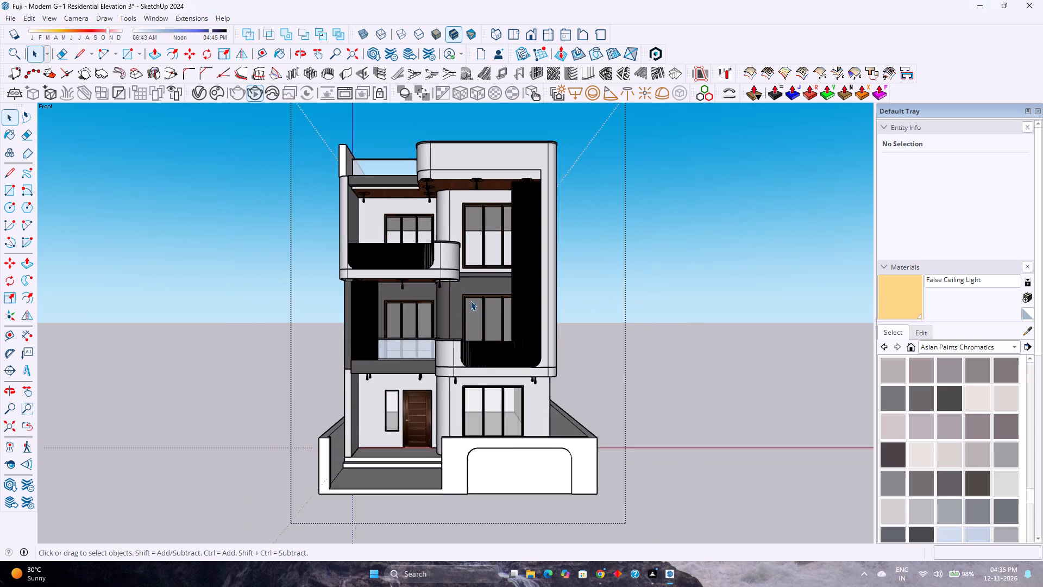
pyautogui.scroll(2, 470, 301)
pyautogui.scroll(-2, 469, 301)
pyautogui.scroll(2, 469, 300)
pyautogui.scroll(-3, 468, 299)
pyautogui.scroll(4, 468, 298)
pyautogui.scroll(-4, 468, 293)
pyautogui.scroll(1, 464, 293)
pyautogui.scroll(-2, 457, 288)
pyautogui.scroll(3, 454, 287)
pyautogui.scroll(-5, 446, 280)
pyautogui.scroll(4, 444, 279)
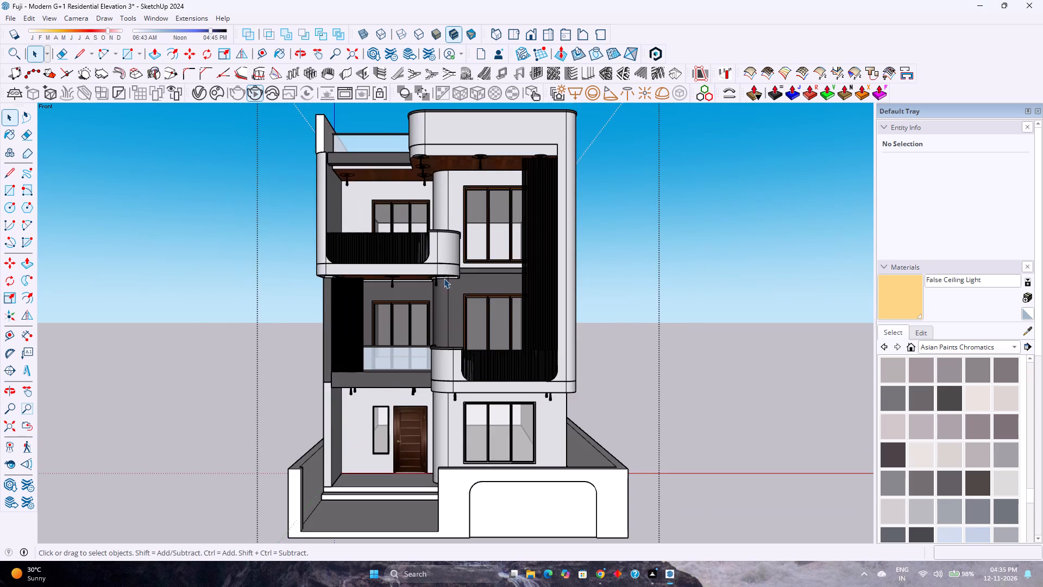
pyautogui.scroll(-4, 444, 278)
pyautogui.scroll(5, 441, 278)
pyautogui.scroll(-2, 447, 303)
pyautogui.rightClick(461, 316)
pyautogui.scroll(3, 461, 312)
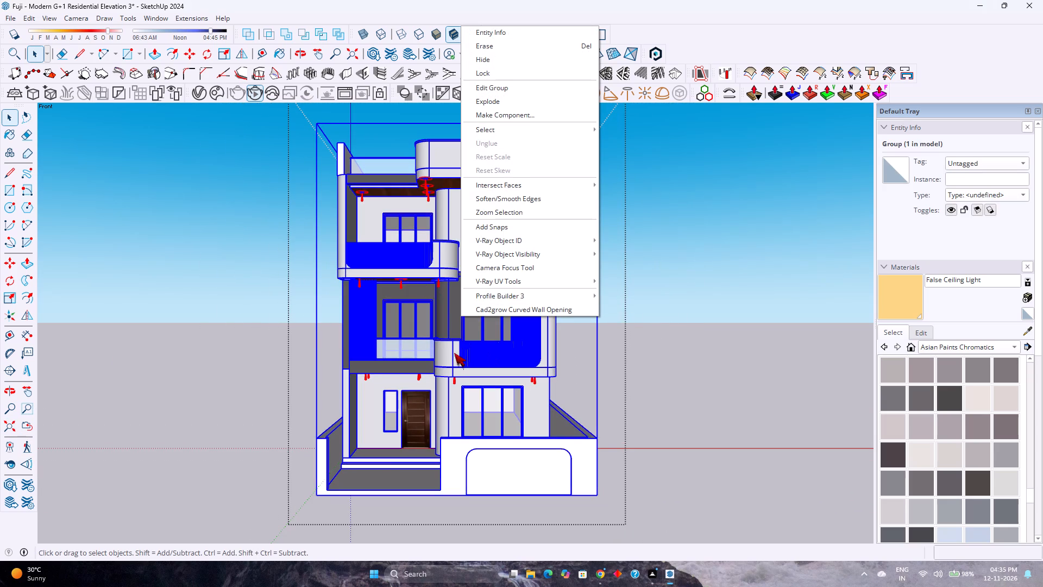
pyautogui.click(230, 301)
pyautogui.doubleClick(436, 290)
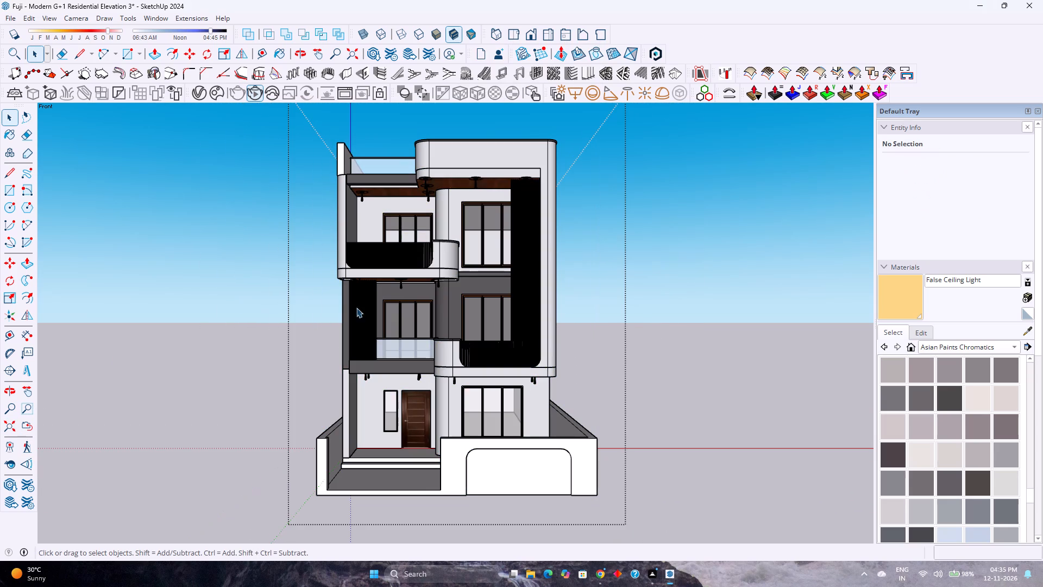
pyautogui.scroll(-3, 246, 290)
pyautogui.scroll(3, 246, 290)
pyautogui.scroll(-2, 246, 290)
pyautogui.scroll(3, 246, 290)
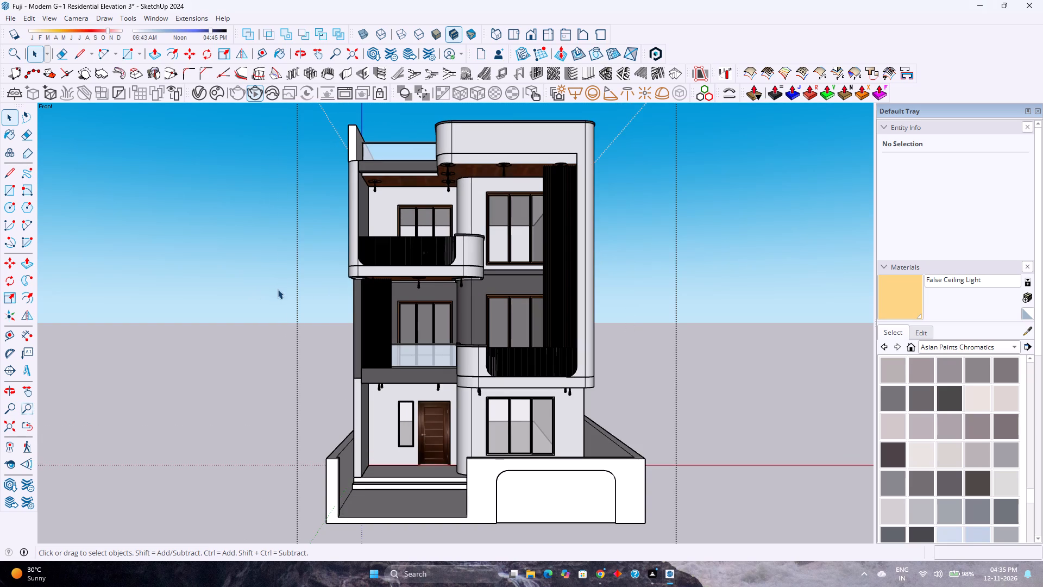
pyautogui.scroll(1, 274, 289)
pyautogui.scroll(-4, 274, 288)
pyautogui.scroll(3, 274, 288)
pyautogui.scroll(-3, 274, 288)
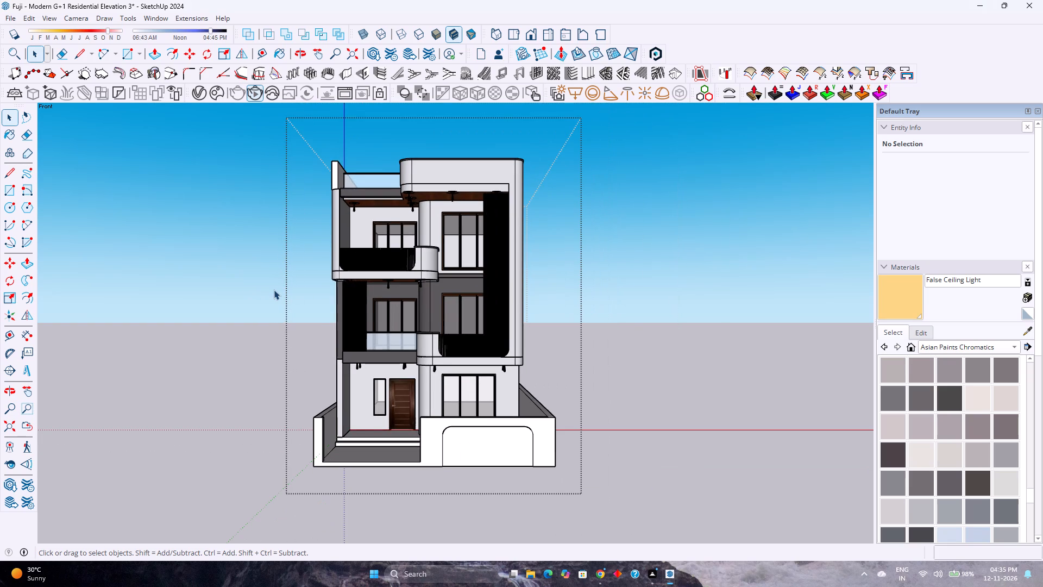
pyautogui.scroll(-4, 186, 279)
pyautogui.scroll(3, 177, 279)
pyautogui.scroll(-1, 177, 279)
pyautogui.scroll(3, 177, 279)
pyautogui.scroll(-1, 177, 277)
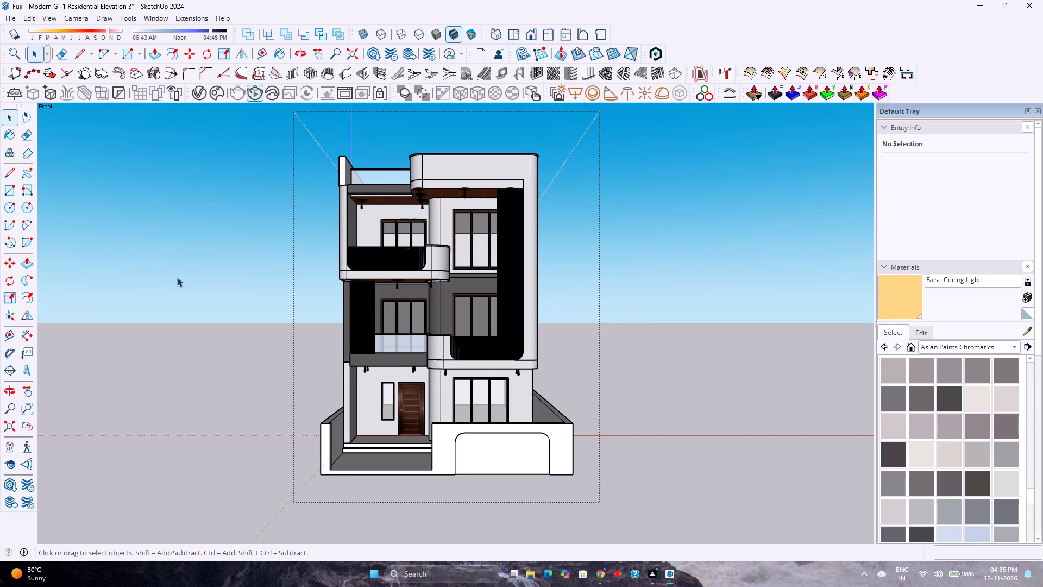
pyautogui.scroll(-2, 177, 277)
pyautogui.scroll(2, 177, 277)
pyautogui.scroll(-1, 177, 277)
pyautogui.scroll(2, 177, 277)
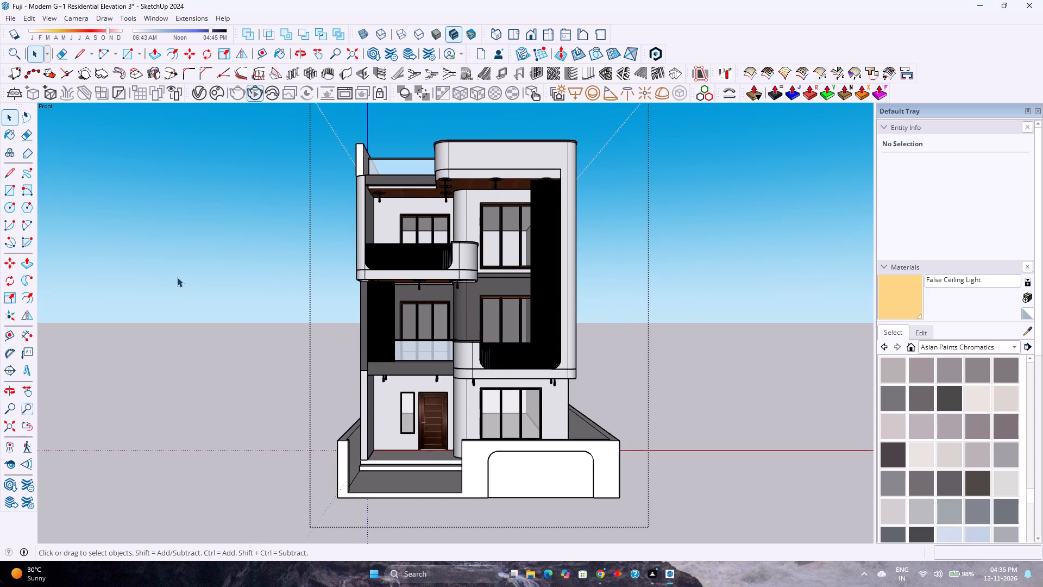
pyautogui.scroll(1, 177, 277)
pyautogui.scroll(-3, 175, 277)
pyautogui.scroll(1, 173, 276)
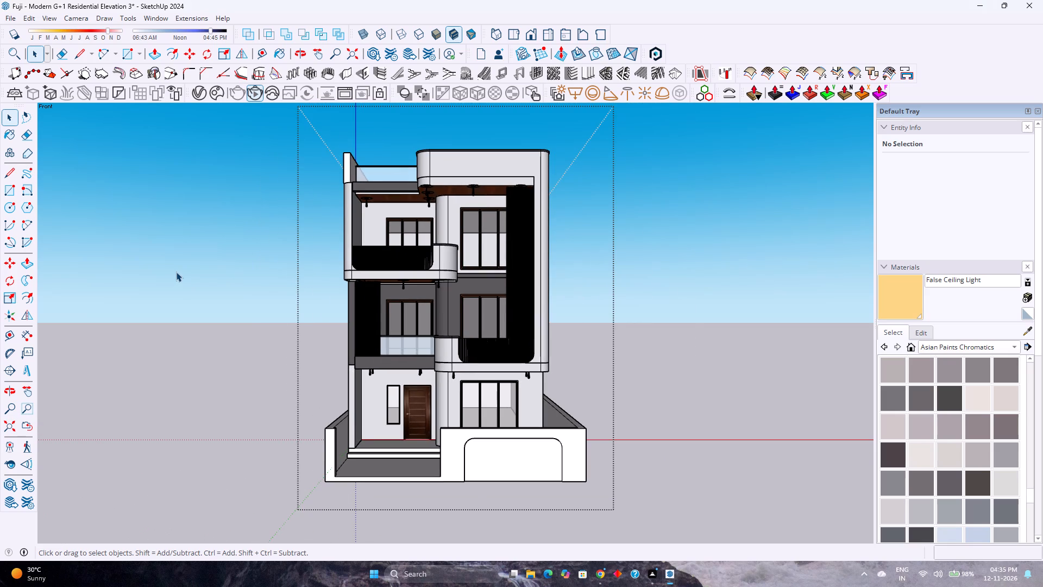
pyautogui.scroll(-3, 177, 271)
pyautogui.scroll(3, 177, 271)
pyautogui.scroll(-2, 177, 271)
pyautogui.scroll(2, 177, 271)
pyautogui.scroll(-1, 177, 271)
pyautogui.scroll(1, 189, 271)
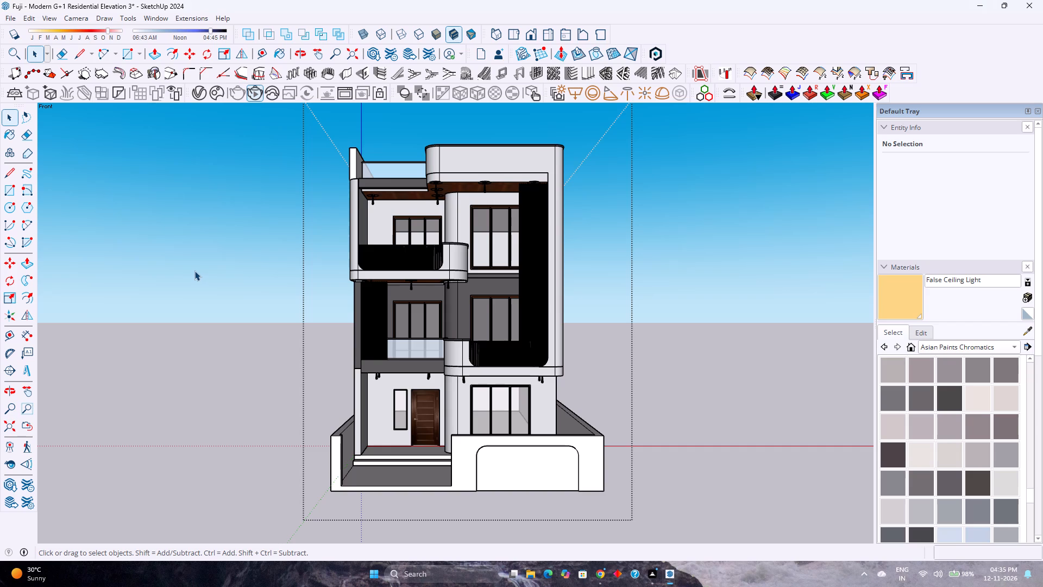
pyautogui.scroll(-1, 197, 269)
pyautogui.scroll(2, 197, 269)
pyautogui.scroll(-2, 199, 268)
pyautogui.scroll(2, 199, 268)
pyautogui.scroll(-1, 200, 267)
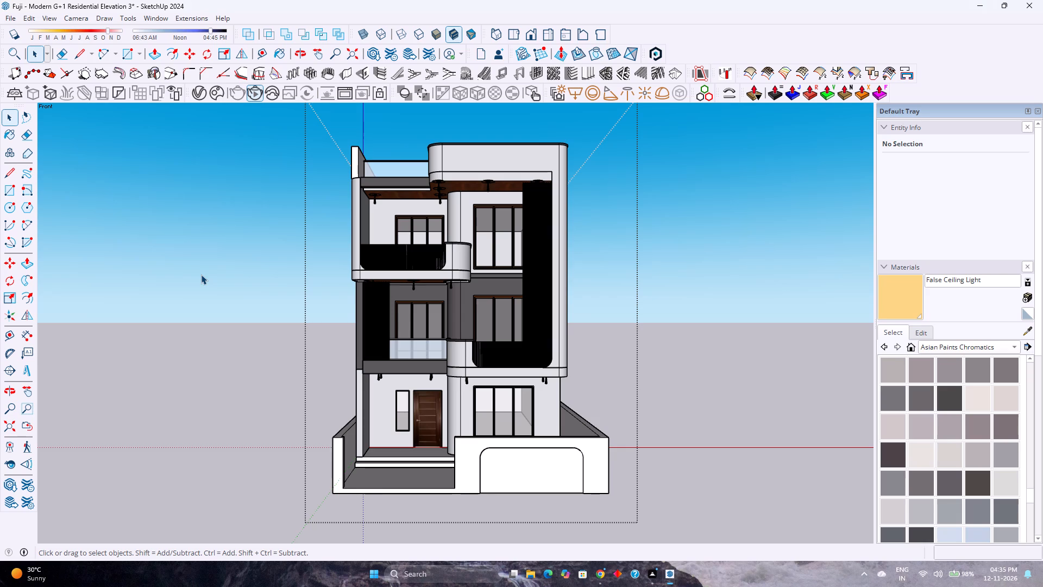
# Inspect the first- and second-floor balconies, with their ribbed railings, vertical louvres, windows and wooden ceilings with lights.
pyautogui.scroll(2, 361, 291)
pyautogui.scroll(-2, 361, 291)
pyautogui.scroll(2, 361, 291)
pyautogui.scroll(-2, 361, 291)
pyautogui.scroll(3, 361, 291)
pyautogui.scroll(-2, 361, 291)
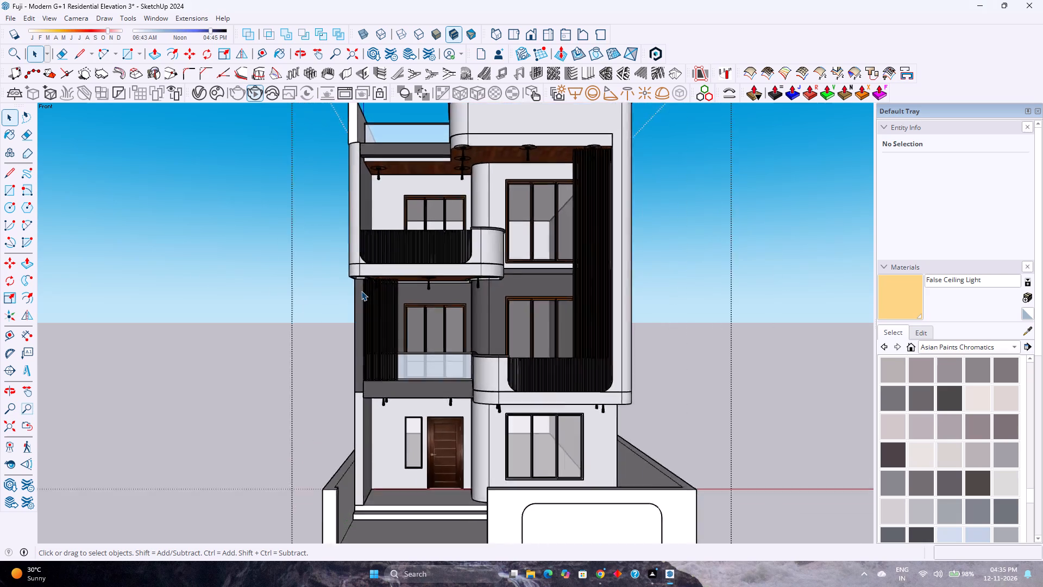
pyautogui.scroll(-1, 361, 291)
pyautogui.scroll(2, 361, 291)
pyautogui.scroll(-4, 361, 291)
pyautogui.scroll(5, 361, 291)
pyautogui.scroll(-5, 361, 291)
pyautogui.scroll(4, 361, 291)
pyautogui.scroll(-5, 361, 291)
pyautogui.scroll(4, 361, 291)
pyautogui.scroll(-5, 361, 291)
pyautogui.scroll(5, 361, 291)
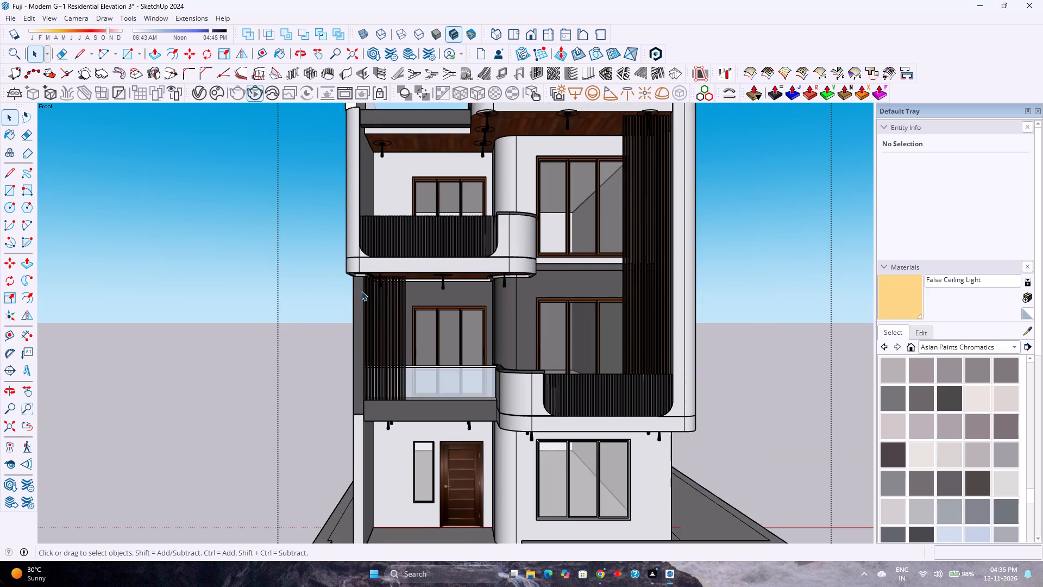
pyautogui.scroll(-4, 361, 291)
pyautogui.scroll(4, 361, 291)
pyautogui.scroll(-4, 361, 291)
pyautogui.scroll(4, 361, 291)
pyautogui.scroll(-2, 361, 291)
pyautogui.scroll(3, 365, 300)
pyautogui.scroll(-5, 365, 300)
pyautogui.scroll(4, 365, 301)
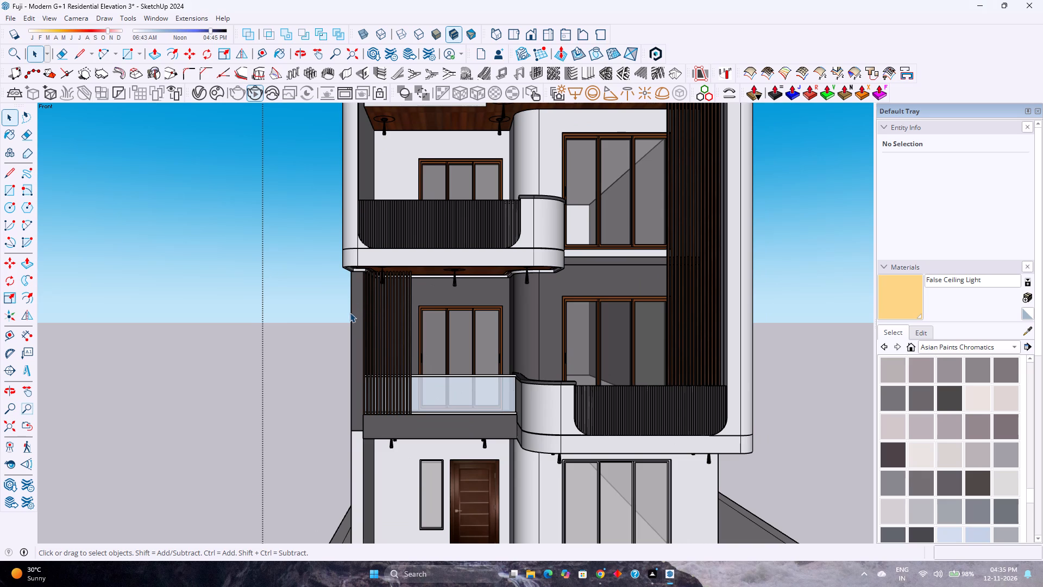
# Compare the balcony above the entrance and the adjoining curved balcony with the upper balcony, louvres and ground-floor openings.
pyautogui.scroll(-2, 350, 313)
pyautogui.scroll(2, 350, 313)
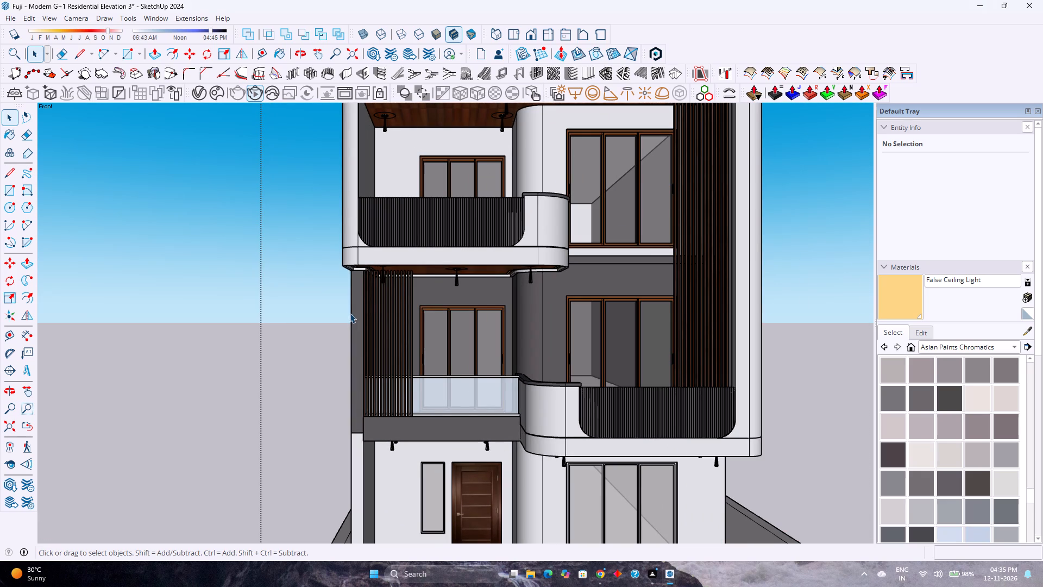
pyautogui.scroll(-2, 300, 278)
pyautogui.scroll(2, 306, 280)
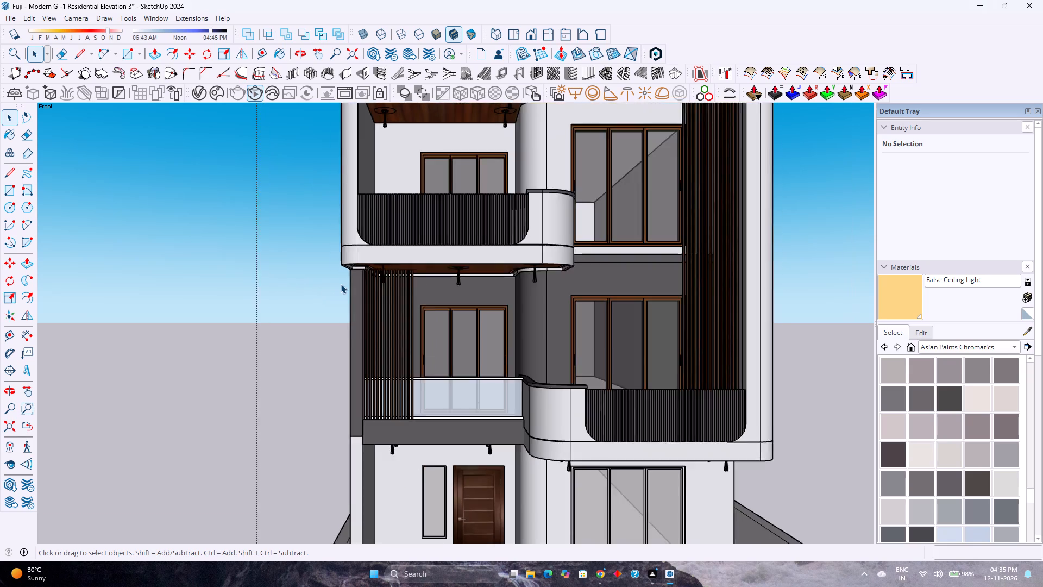
pyautogui.scroll(-2, 341, 284)
pyautogui.scroll(2, 341, 291)
pyautogui.scroll(-3, 341, 295)
pyautogui.scroll(4, 340, 295)
pyautogui.scroll(-3, 338, 297)
pyautogui.scroll(3, 340, 297)
pyautogui.scroll(-4, 340, 297)
pyautogui.scroll(1, 340, 297)
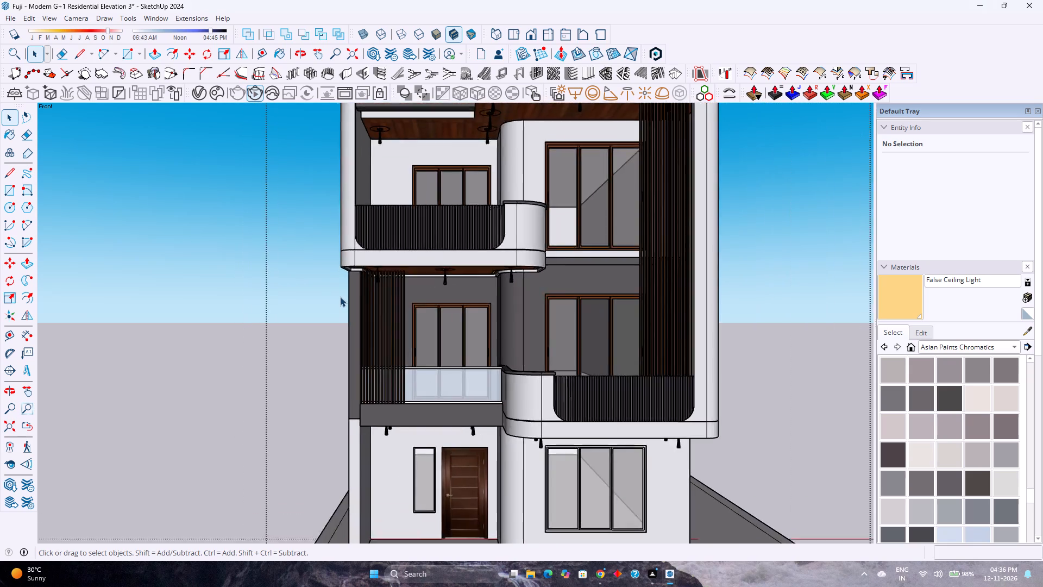
# Inspect the first-floor balcony above the entrance, with its wooden louvres, glass railing, sliding window and the ceiling lights overhead.
pyautogui.scroll(2, 340, 297)
pyautogui.scroll(-3, 340, 297)
pyautogui.scroll(3, 340, 297)
pyautogui.scroll(-4, 340, 297)
pyautogui.scroll(4, 340, 297)
pyautogui.scroll(-3, 343, 297)
pyautogui.scroll(3, 344, 297)
pyautogui.scroll(-3, 345, 297)
pyautogui.scroll(2, 345, 297)
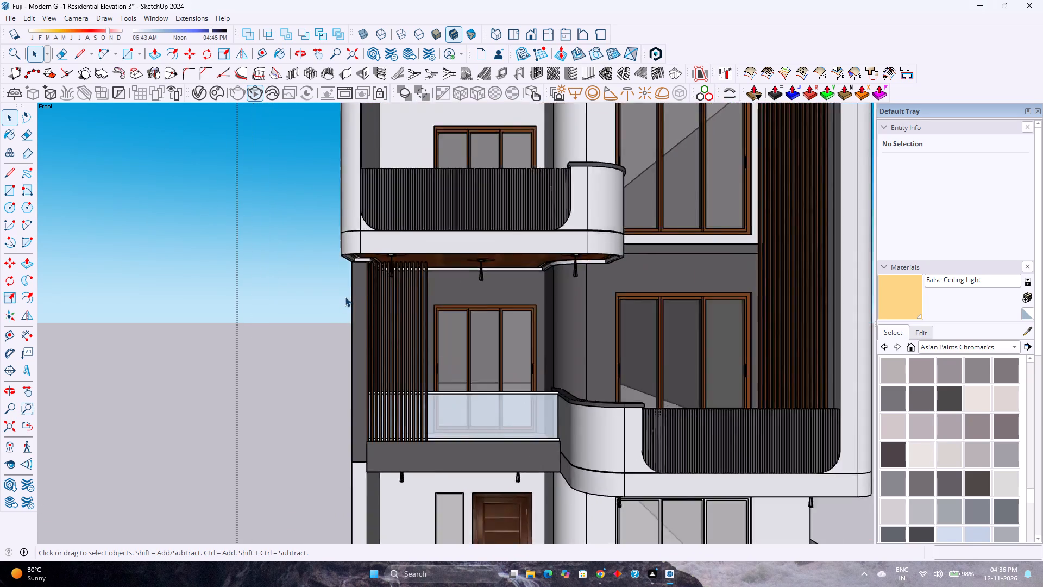
pyautogui.scroll(1, 345, 297)
pyautogui.scroll(-3, 345, 297)
pyautogui.scroll(3, 345, 297)
pyautogui.scroll(-3, 345, 297)
pyautogui.scroll(3, 345, 297)
pyautogui.scroll(-3, 345, 297)
pyautogui.scroll(3, 345, 297)
pyautogui.scroll(-3, 345, 297)
pyautogui.scroll(3, 345, 297)
pyautogui.scroll(-3, 345, 297)
pyautogui.scroll(4, 345, 297)
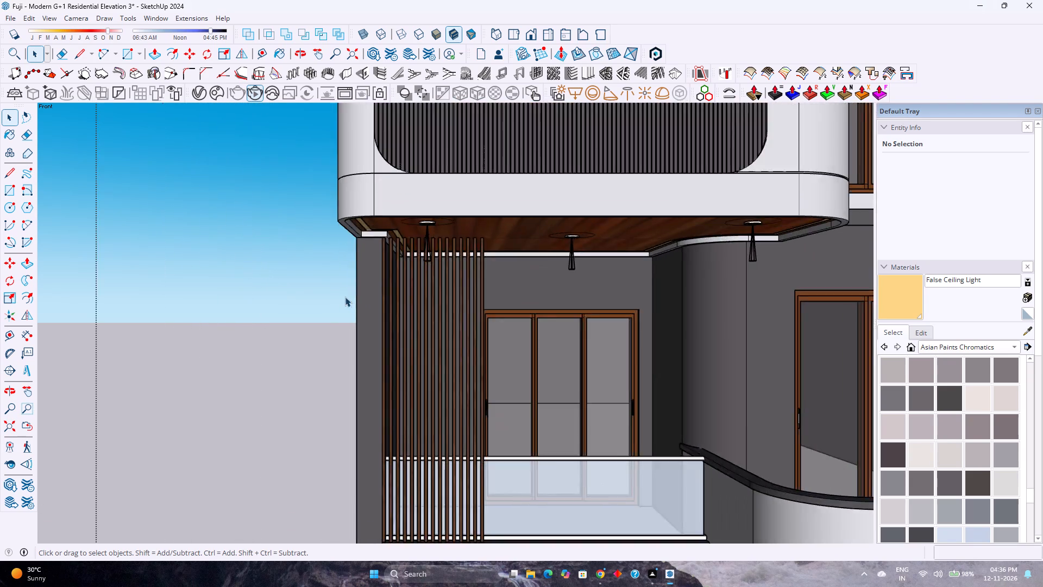
pyautogui.scroll(-3, 345, 297)
pyautogui.scroll(2, 345, 297)
pyautogui.scroll(-3, 345, 297)
pyautogui.scroll(3, 345, 297)
pyautogui.scroll(-3, 345, 297)
pyautogui.scroll(2, 345, 297)
pyautogui.scroll(-2, 345, 297)
pyautogui.scroll(1, 345, 297)
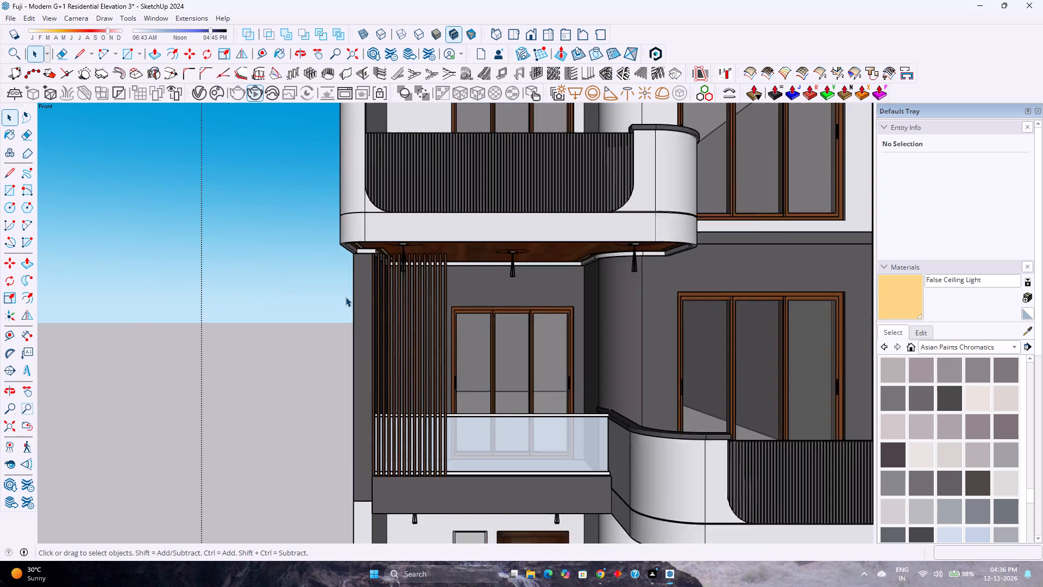
# Examine the first-floor balcony's wooden louvres up close, along with the wooden ceiling, its lights and the ceiling edge at the outer corner.
pyautogui.scroll(1, 345, 297)
pyautogui.scroll(-2, 345, 297)
pyautogui.scroll(3, 345, 297)
pyautogui.scroll(-3, 345, 297)
pyautogui.scroll(3, 345, 297)
pyautogui.scroll(-3, 345, 297)
pyautogui.scroll(3, 345, 297)
pyautogui.scroll(-3, 345, 297)
pyautogui.scroll(2, 345, 297)
pyautogui.scroll(-2, 345, 297)
pyautogui.scroll(2, 345, 297)
pyautogui.scroll(-1, 345, 297)
pyautogui.scroll(2, 345, 297)
pyautogui.scroll(-3, 345, 297)
pyautogui.scroll(3, 345, 298)
pyautogui.scroll(-3, 345, 298)
pyautogui.scroll(2, 345, 298)
pyautogui.scroll(-1, 345, 298)
pyautogui.scroll(2, 347, 298)
pyautogui.scroll(-3, 347, 298)
pyautogui.scroll(3, 347, 298)
pyautogui.scroll(-4, 347, 298)
pyautogui.scroll(3, 348, 298)
pyautogui.scroll(-3, 348, 298)
pyautogui.scroll(3, 348, 298)
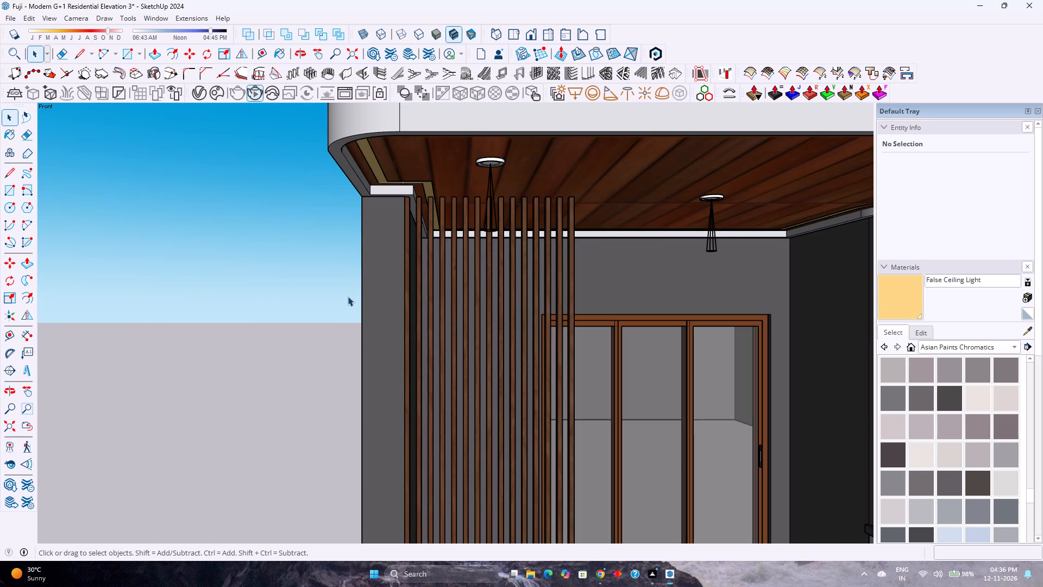
pyautogui.scroll(-2, 348, 296)
pyautogui.scroll(2, 348, 296)
pyautogui.scroll(-3, 348, 296)
pyautogui.scroll(3, 348, 296)
pyautogui.scroll(-2, 348, 296)
pyautogui.scroll(2, 348, 296)
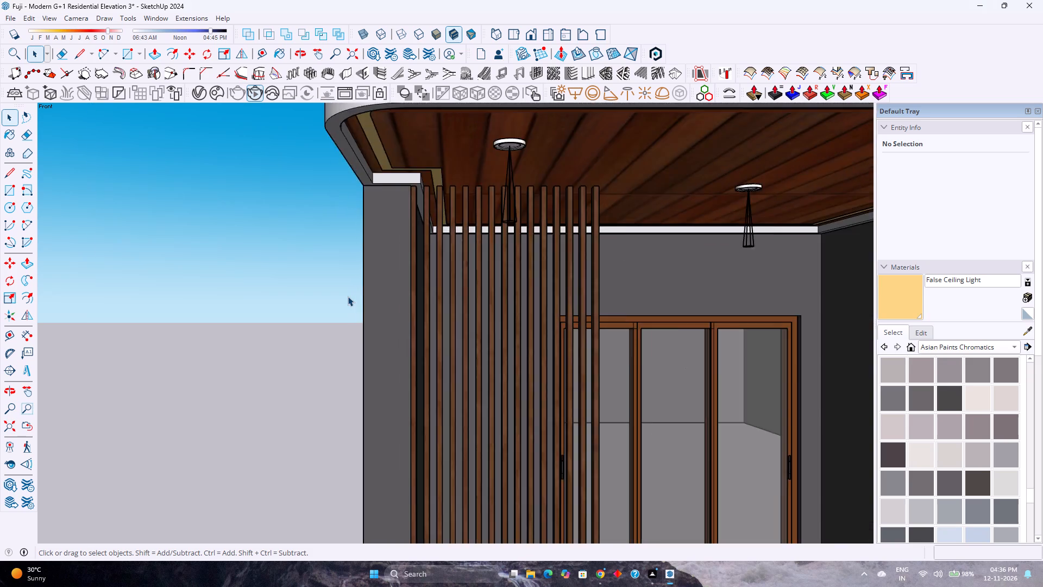
pyautogui.scroll(-2, 350, 296)
pyautogui.scroll(4, 351, 296)
pyautogui.scroll(-2, 352, 296)
pyautogui.scroll(3, 352, 296)
pyautogui.scroll(-3, 352, 296)
pyautogui.scroll(3, 352, 296)
pyautogui.scroll(-3, 352, 296)
pyautogui.scroll(3, 352, 296)
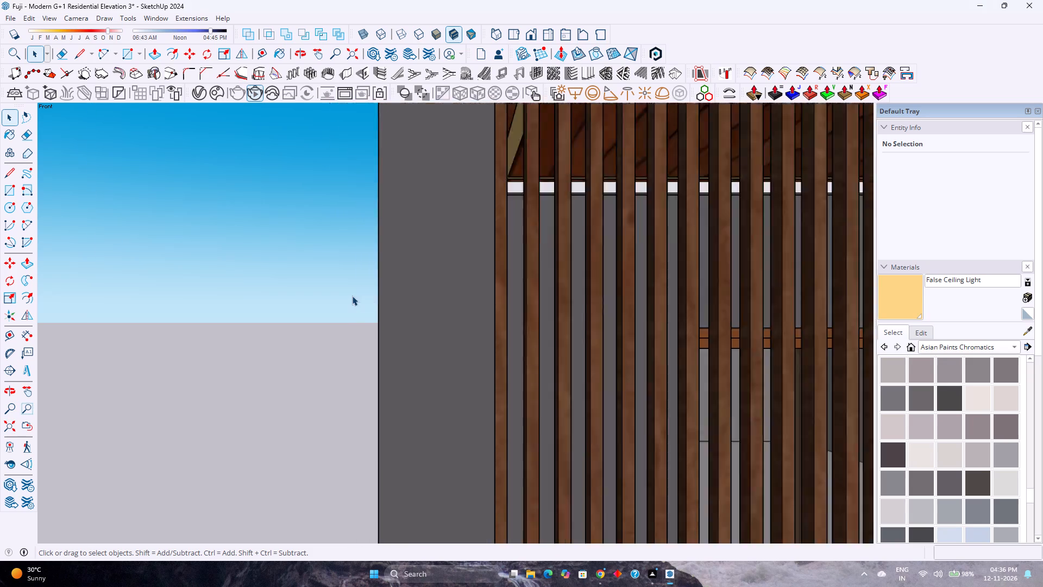
pyautogui.scroll(-3, 352, 296)
pyautogui.scroll(3, 352, 296)
pyautogui.scroll(-3, 352, 296)
pyautogui.scroll(3, 352, 296)
pyautogui.scroll(-3, 352, 296)
pyautogui.scroll(3, 352, 296)
pyautogui.scroll(-7, 352, 296)
# Check the complete facade from the roof parapet down to the entrance steps and boundary wall.
pyautogui.scroll(-4, 354, 295)
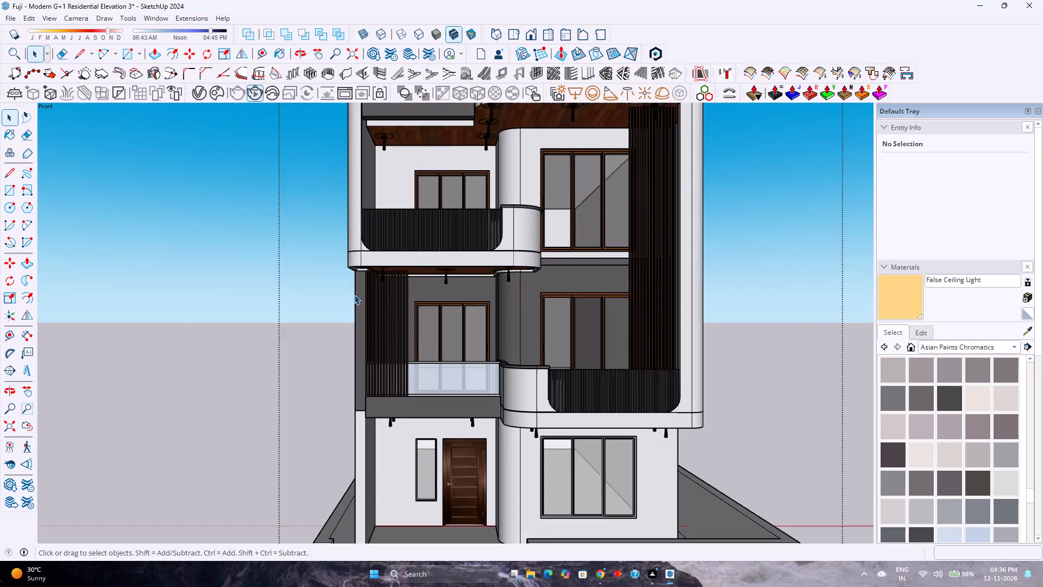
pyautogui.scroll(-6, 354, 295)
pyautogui.scroll(2, 436, 284)
pyautogui.scroll(-3, 435, 284)
pyautogui.scroll(1, 435, 284)
pyautogui.scroll(-1, 435, 284)
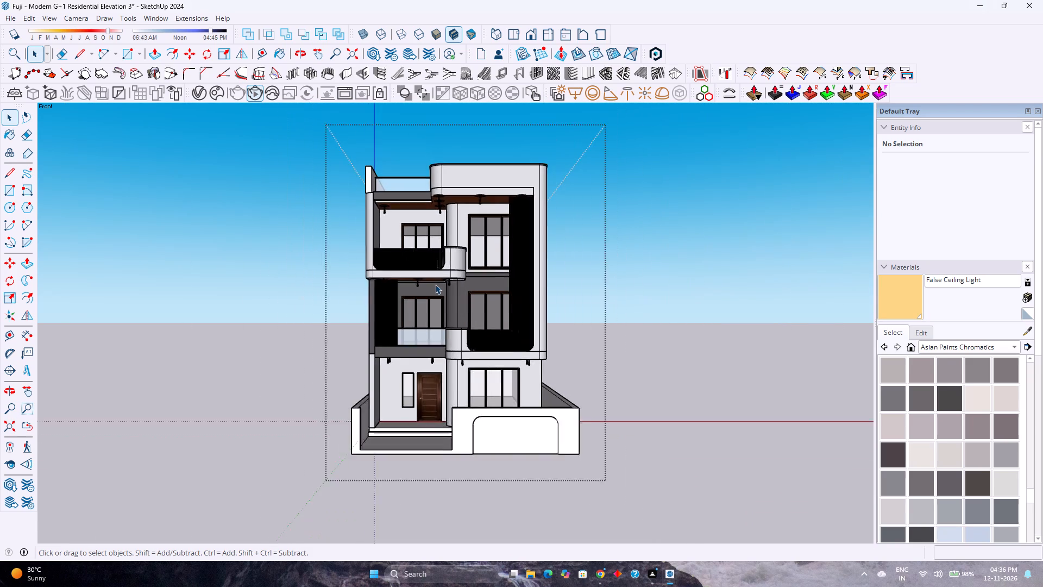
pyautogui.scroll(-1, 435, 284)
pyautogui.scroll(2, 435, 284)
pyautogui.scroll(-3, 435, 284)
pyautogui.scroll(3, 435, 284)
pyautogui.scroll(-2, 435, 284)
pyautogui.scroll(4, 435, 284)
pyautogui.scroll(-4, 435, 284)
pyautogui.scroll(1, 435, 284)
pyautogui.scroll(-2, 435, 284)
pyautogui.scroll(3, 435, 284)
pyautogui.scroll(-1, 435, 284)
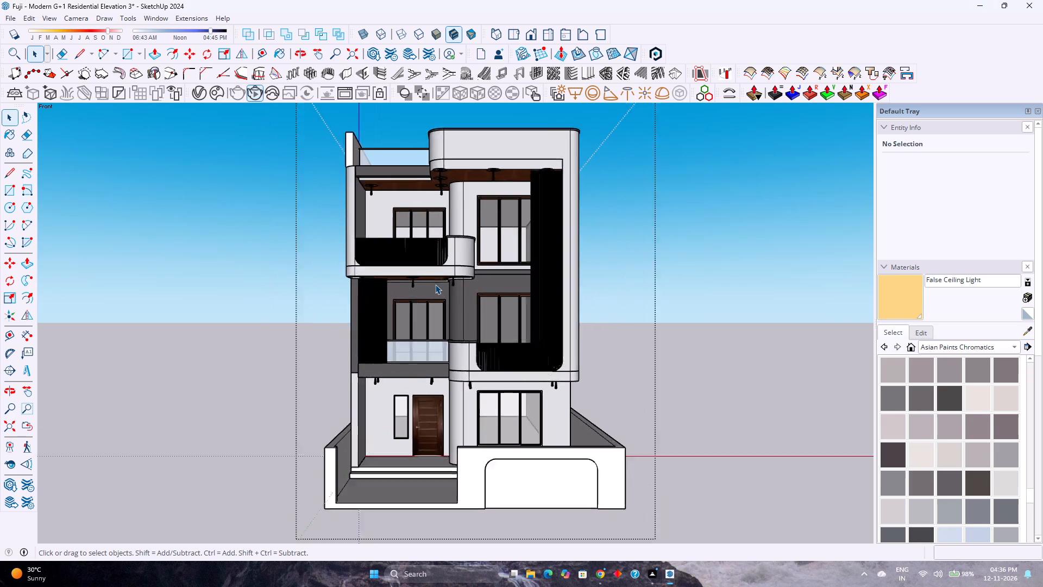
pyautogui.scroll(-1, 435, 284)
pyautogui.scroll(1, 435, 284)
pyautogui.scroll(-4, 435, 284)
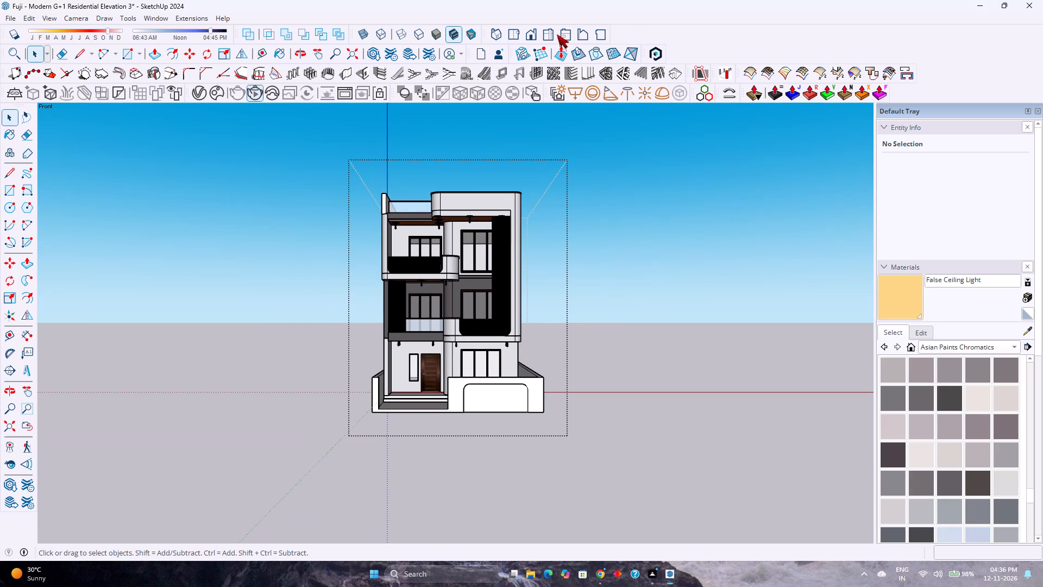
# Reapply the standard Front view and review the stacked balconies, tall louvre screen, windows and entrance across all floors.
pyautogui.click(531, 34)
pyautogui.scroll(2, 454, 282)
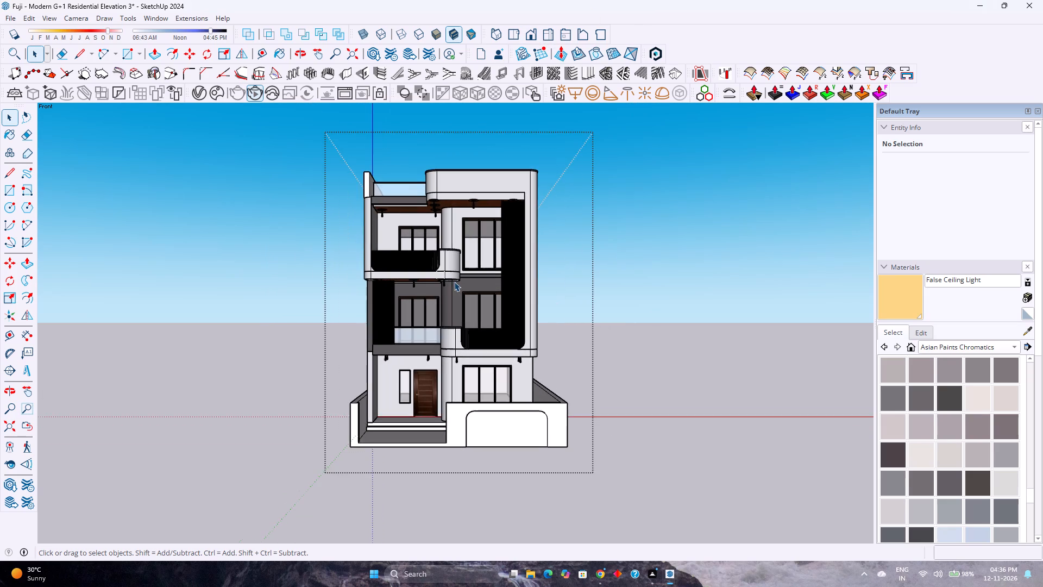
pyautogui.scroll(3, 451, 286)
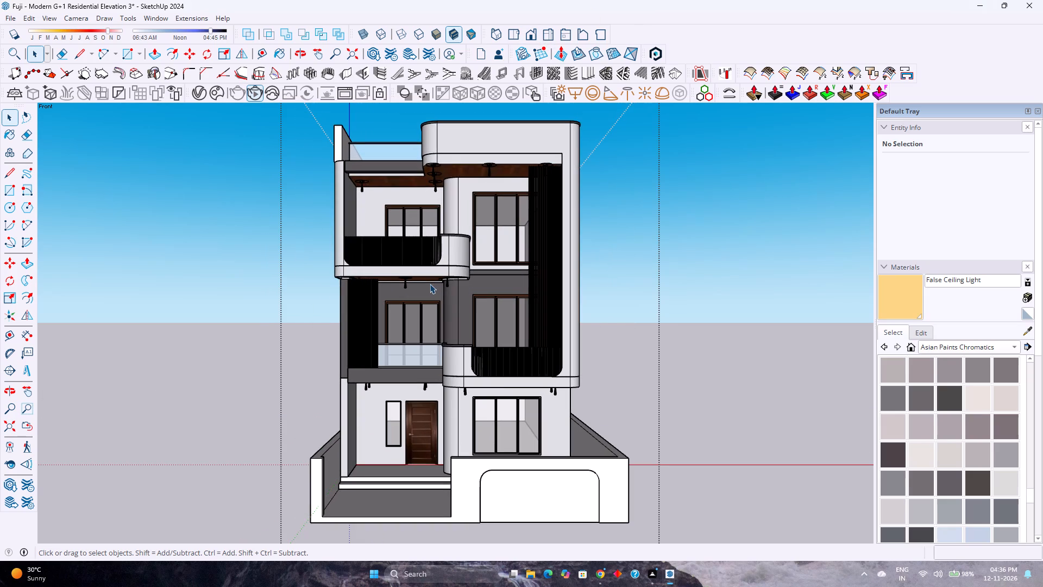
pyautogui.scroll(1, 443, 265)
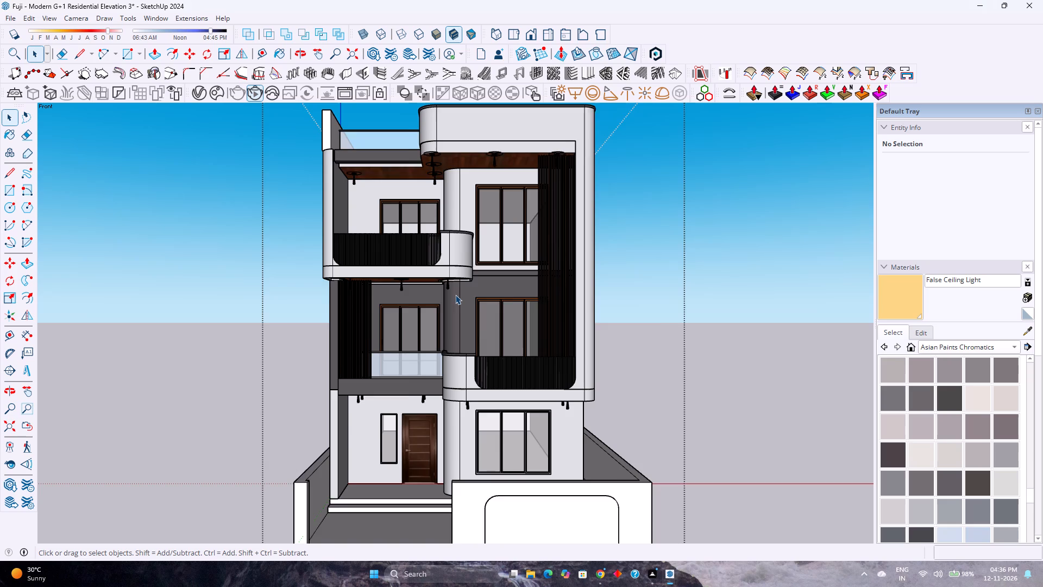
pyautogui.scroll(-1, 455, 295)
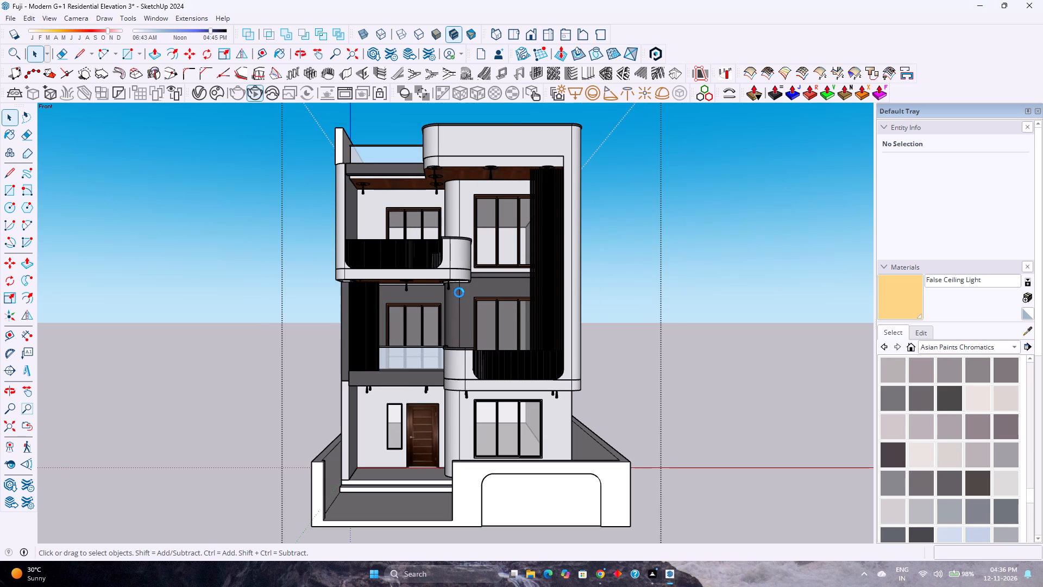
pyautogui.scroll(2, 460, 292)
pyautogui.scroll(-3, 460, 292)
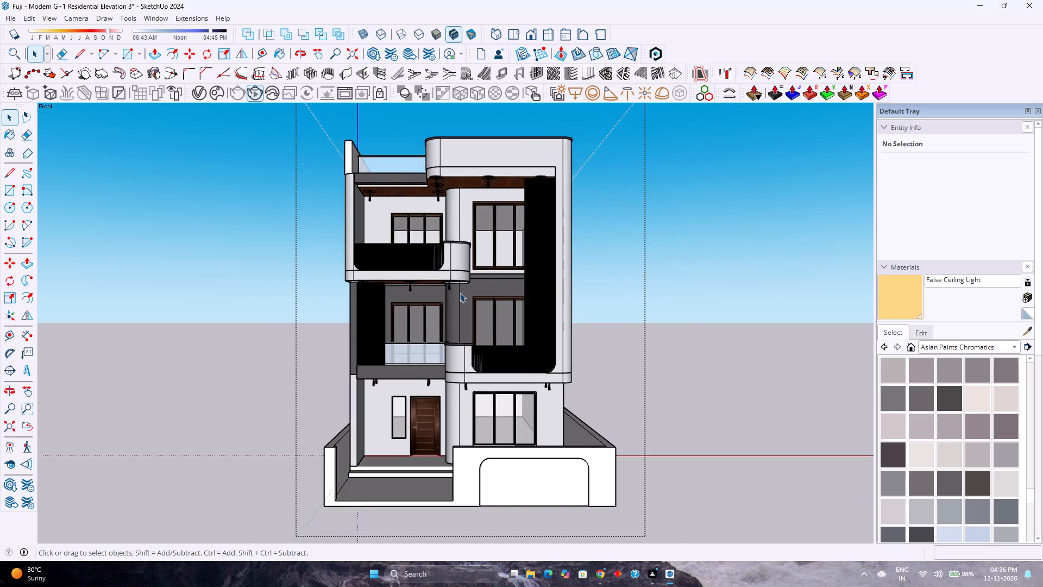
pyautogui.scroll(2, 460, 292)
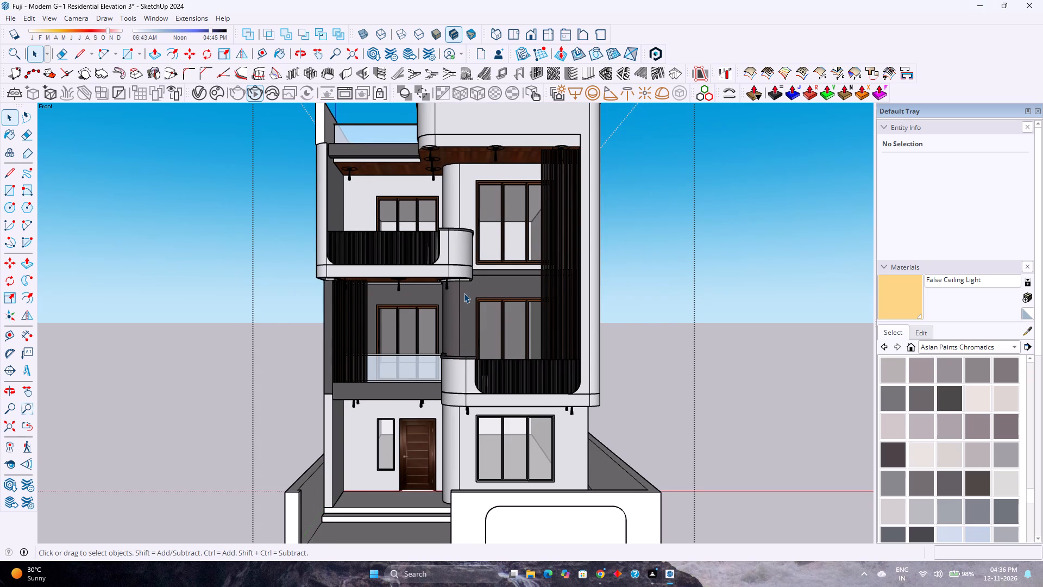
pyautogui.scroll(-2, 464, 293)
pyautogui.scroll(2, 464, 293)
pyautogui.scroll(-1, 466, 293)
pyautogui.scroll(2, 466, 293)
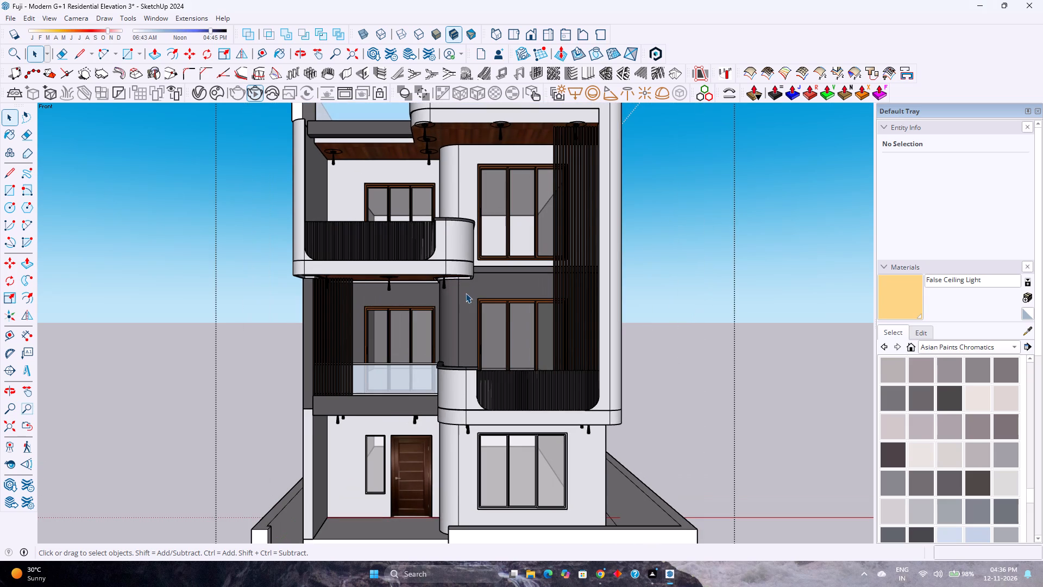
pyautogui.scroll(-3, 471, 292)
pyautogui.scroll(2, 471, 292)
pyautogui.scroll(-4, 471, 292)
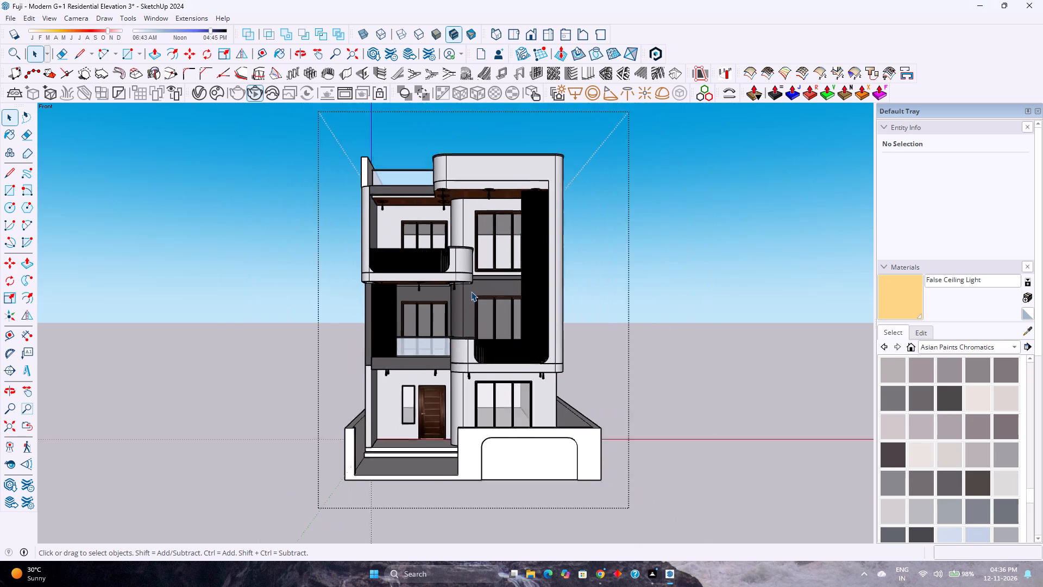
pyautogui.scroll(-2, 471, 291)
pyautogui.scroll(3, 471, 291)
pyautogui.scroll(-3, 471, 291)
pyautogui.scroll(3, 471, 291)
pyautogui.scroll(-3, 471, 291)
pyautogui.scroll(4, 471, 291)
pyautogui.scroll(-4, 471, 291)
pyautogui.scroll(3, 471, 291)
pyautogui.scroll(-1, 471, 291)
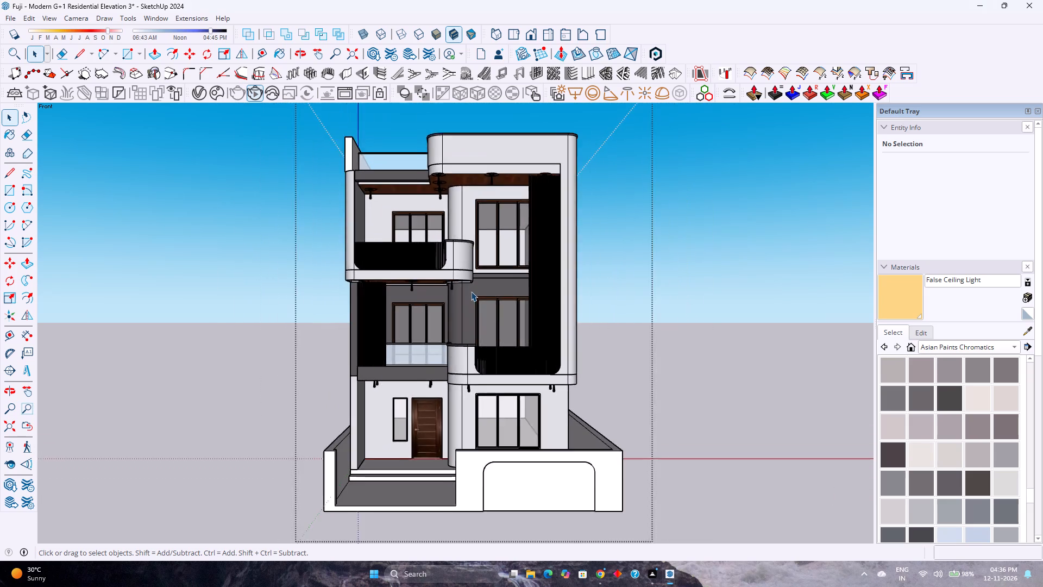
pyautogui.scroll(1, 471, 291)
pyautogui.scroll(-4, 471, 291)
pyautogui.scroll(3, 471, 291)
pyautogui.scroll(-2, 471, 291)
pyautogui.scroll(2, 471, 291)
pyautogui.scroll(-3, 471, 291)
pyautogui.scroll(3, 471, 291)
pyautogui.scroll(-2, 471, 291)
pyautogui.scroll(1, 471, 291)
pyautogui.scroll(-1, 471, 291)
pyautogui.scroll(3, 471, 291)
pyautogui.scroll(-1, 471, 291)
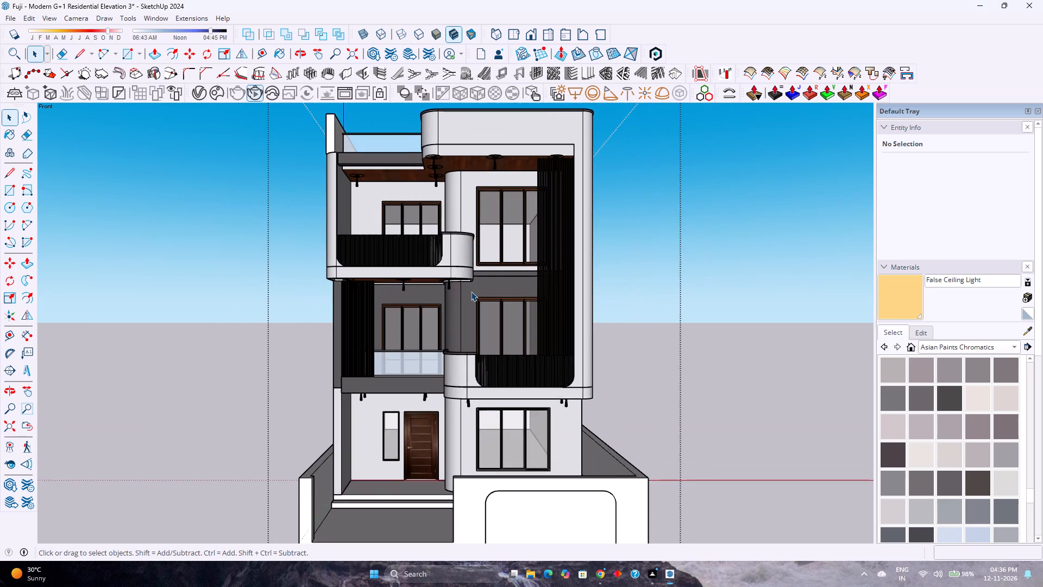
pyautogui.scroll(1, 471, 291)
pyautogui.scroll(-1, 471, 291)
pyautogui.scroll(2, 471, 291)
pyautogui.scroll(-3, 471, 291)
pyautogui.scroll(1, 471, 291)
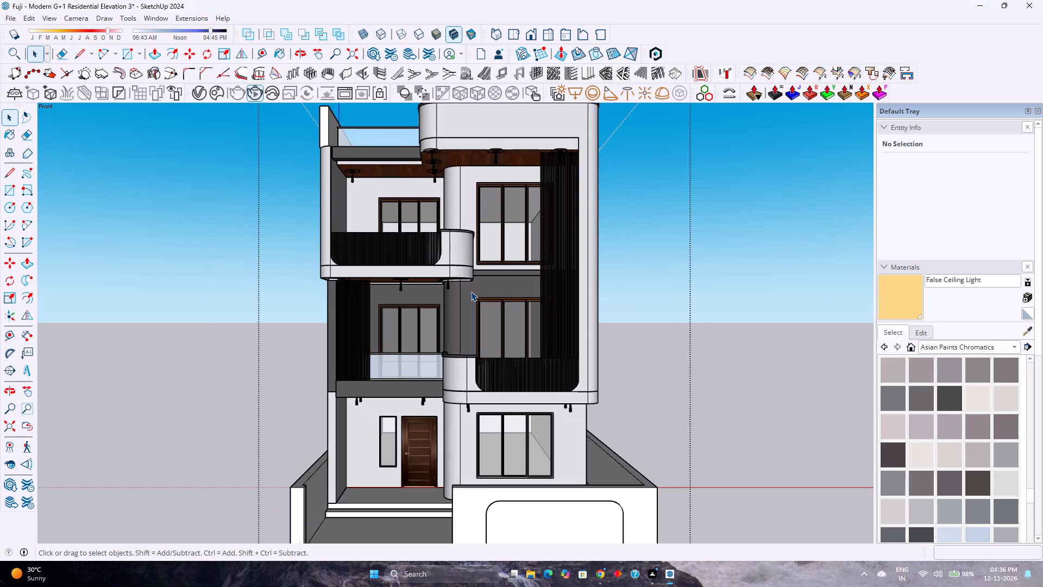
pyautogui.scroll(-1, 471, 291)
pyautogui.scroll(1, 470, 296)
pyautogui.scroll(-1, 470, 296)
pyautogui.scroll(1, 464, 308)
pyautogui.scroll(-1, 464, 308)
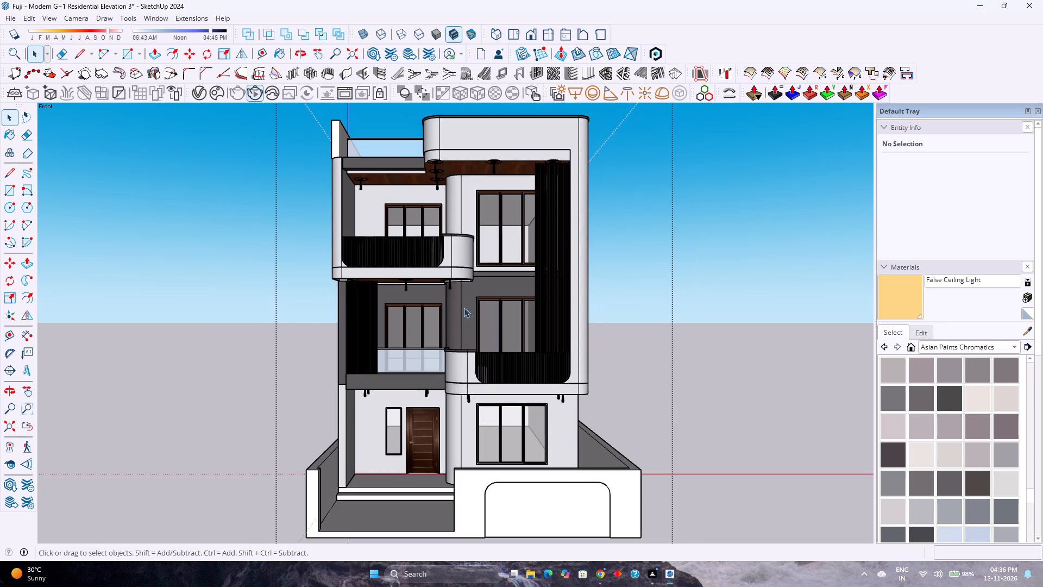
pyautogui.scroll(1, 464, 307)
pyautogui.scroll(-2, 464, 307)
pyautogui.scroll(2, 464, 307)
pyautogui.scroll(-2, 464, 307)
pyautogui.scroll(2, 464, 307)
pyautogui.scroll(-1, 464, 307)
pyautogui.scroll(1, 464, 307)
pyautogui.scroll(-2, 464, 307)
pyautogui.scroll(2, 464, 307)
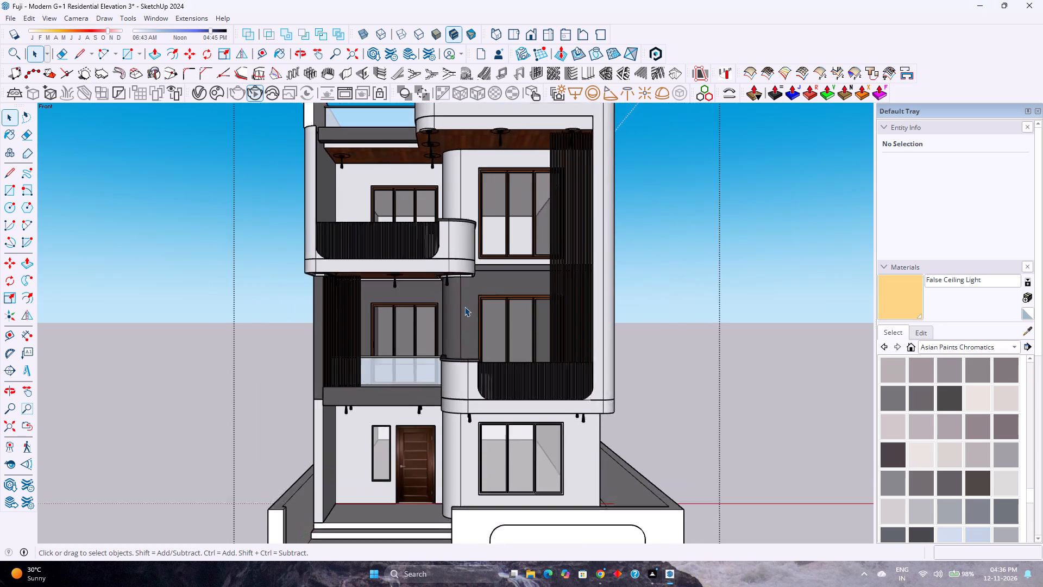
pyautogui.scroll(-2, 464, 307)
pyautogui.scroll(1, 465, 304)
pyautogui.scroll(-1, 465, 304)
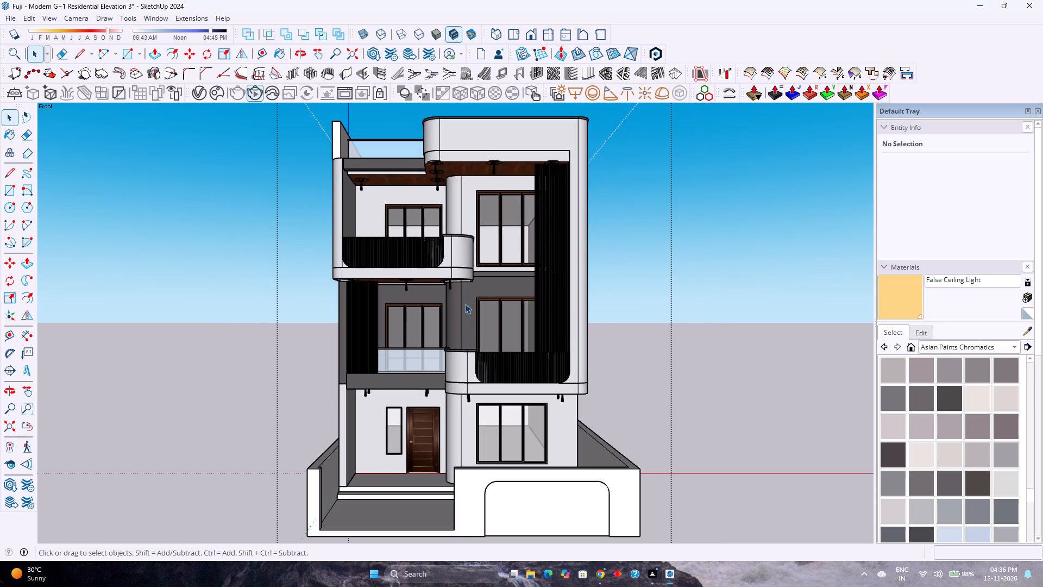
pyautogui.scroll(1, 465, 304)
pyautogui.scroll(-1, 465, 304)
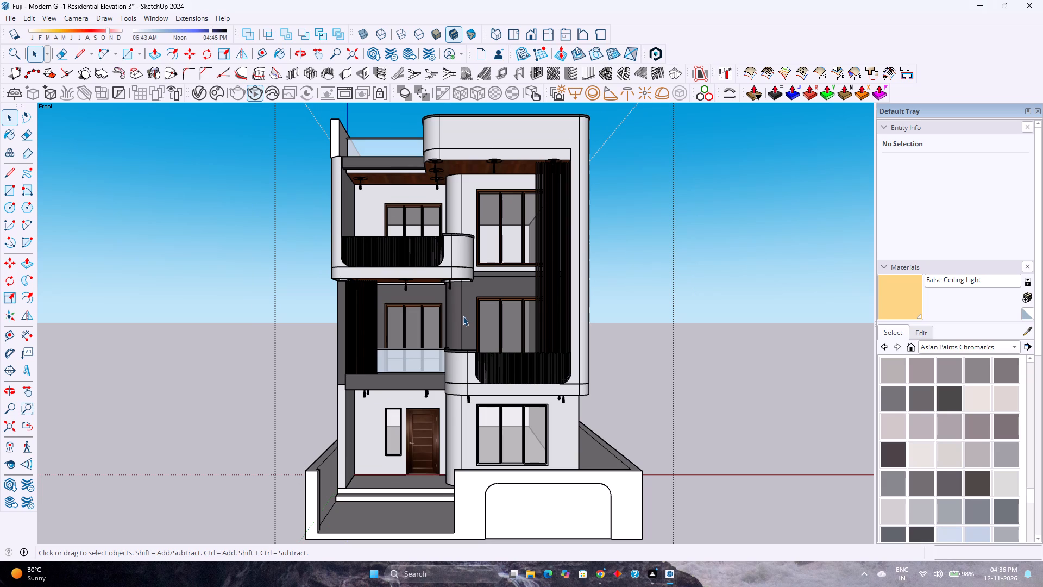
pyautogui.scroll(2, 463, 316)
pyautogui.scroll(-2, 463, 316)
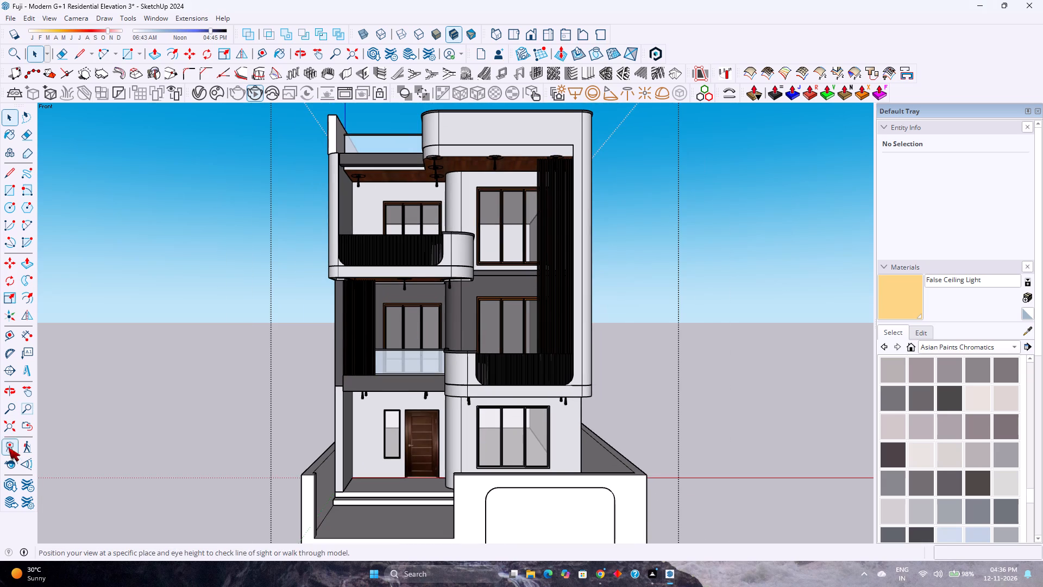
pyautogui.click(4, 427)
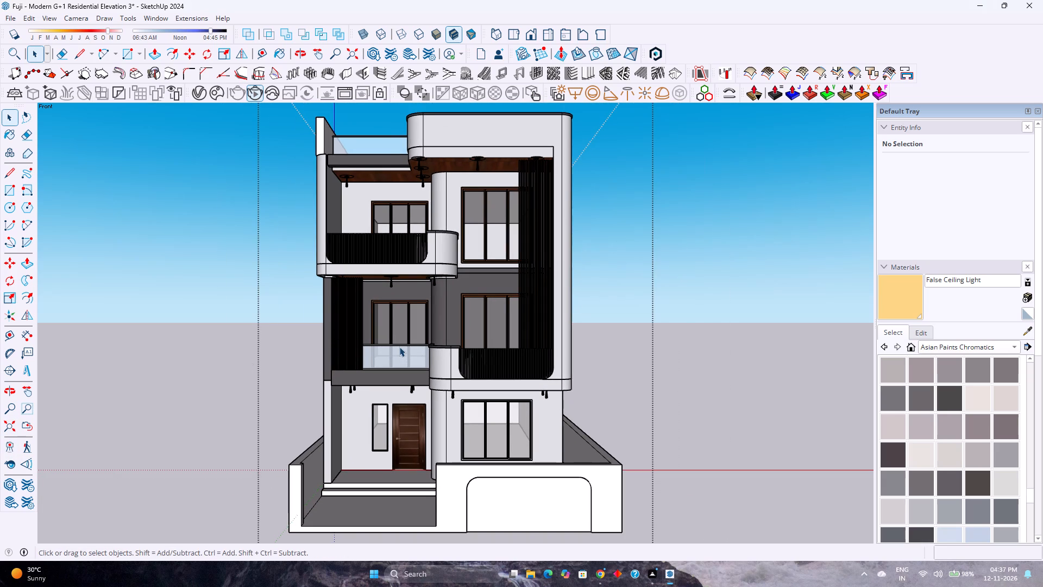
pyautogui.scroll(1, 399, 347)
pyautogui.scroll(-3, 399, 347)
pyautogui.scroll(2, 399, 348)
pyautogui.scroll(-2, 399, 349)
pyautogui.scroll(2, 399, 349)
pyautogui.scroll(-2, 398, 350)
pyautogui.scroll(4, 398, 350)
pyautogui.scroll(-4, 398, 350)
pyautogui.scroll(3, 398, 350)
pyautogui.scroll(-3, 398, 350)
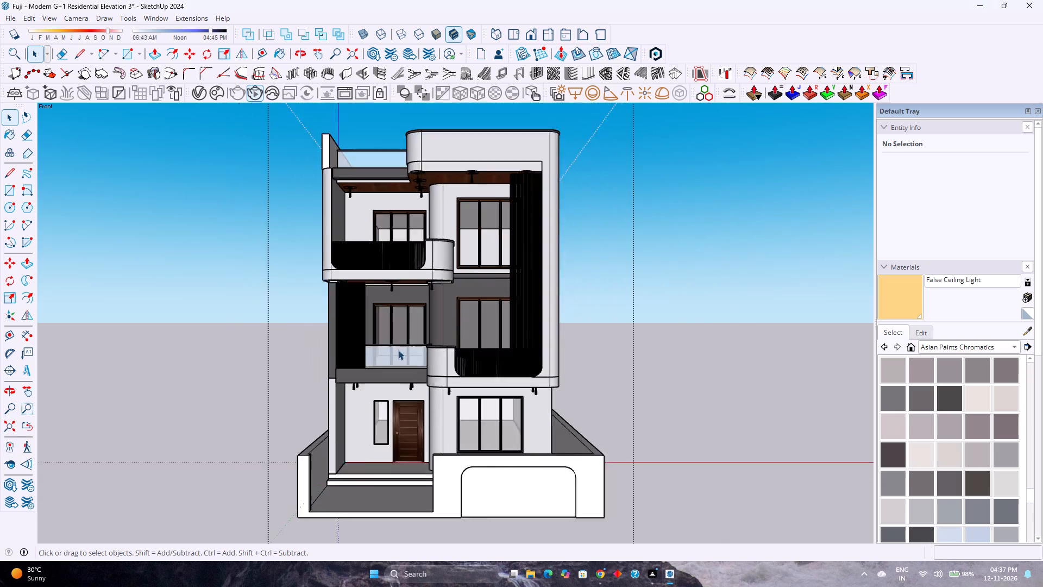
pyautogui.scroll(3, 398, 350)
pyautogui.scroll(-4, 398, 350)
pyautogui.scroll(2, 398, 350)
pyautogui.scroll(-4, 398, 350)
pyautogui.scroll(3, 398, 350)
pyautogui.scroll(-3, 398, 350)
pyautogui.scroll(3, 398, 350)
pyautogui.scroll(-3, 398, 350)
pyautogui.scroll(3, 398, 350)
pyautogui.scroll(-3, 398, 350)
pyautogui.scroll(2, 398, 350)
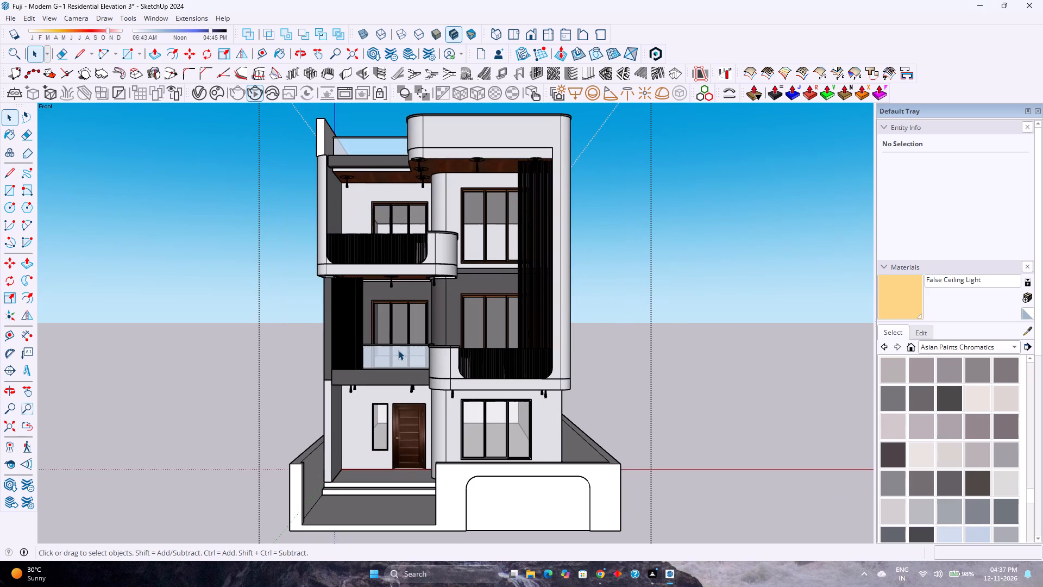
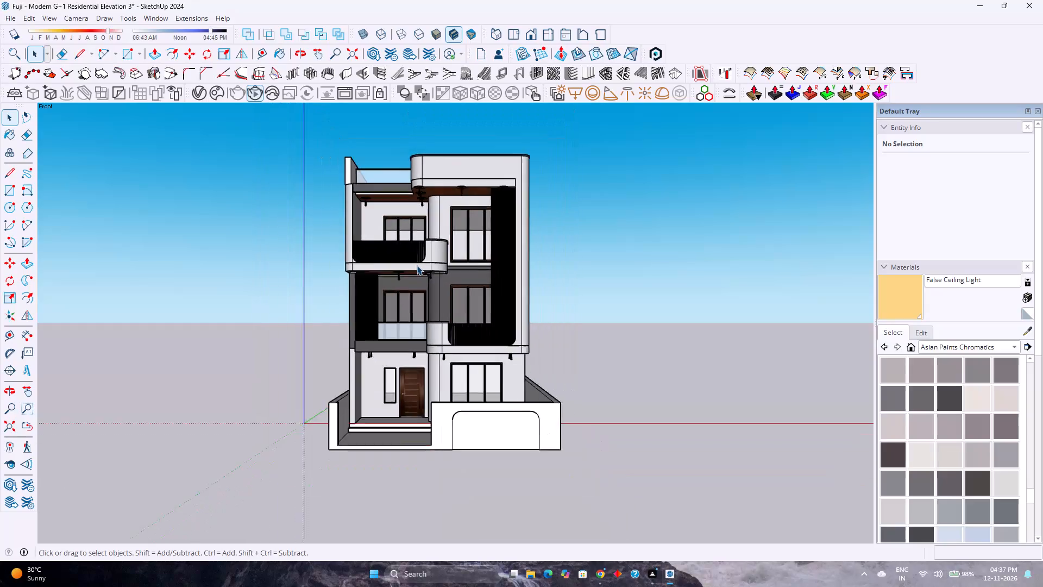
# Review the complete front elevation from the roof parapet down to the entrance and boundary wall.
pyautogui.scroll(4, 417, 265)
pyautogui.scroll(-4, 417, 265)
pyautogui.scroll(4, 417, 265)
pyautogui.scroll(-4, 417, 265)
pyautogui.scroll(3, 417, 265)
pyautogui.scroll(-4, 417, 265)
pyautogui.scroll(4, 417, 265)
pyautogui.scroll(-4, 417, 265)
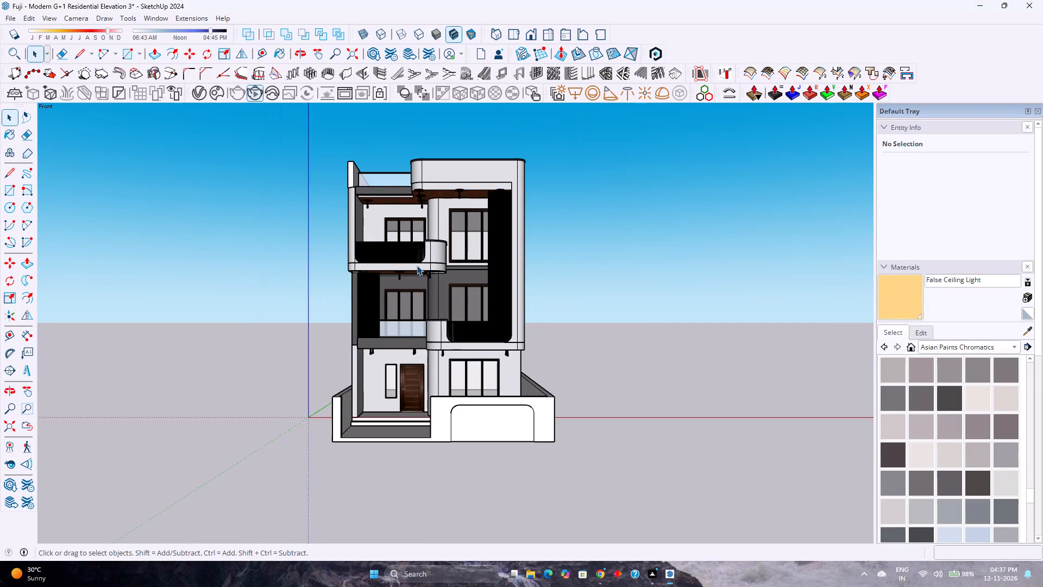
pyautogui.scroll(-2, 417, 266)
pyautogui.scroll(5, 417, 266)
pyautogui.scroll(-1, 417, 266)
pyautogui.scroll(4, 417, 266)
pyautogui.scroll(-3, 417, 266)
pyautogui.scroll(3, 417, 266)
pyautogui.scroll(-4, 417, 266)
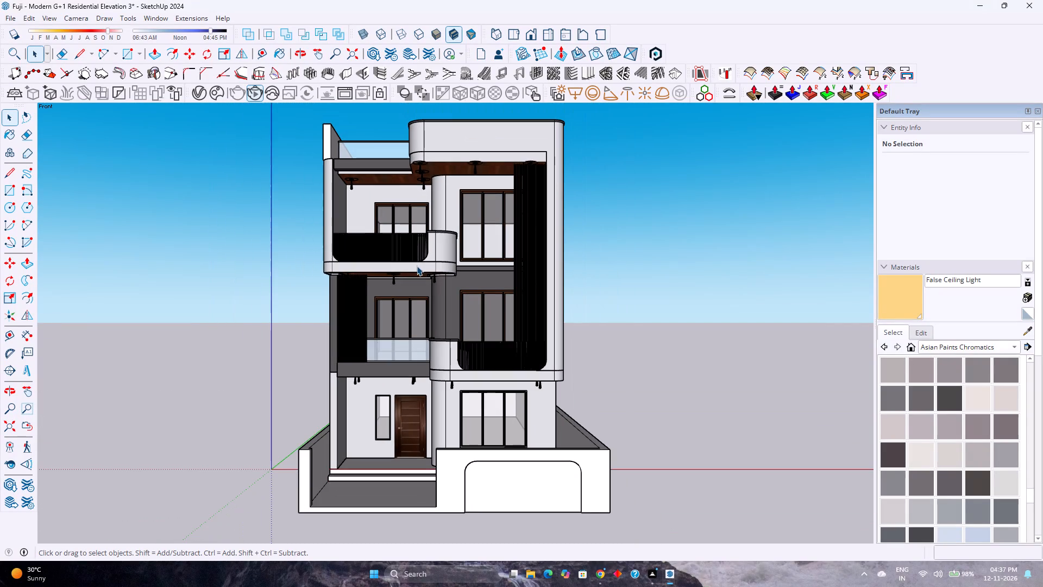
# Reapply the standard Front view and examine the stacked balconies, louvre screens and windows on the upper floors.
pyautogui.click(531, 40)
pyautogui.scroll(3, 410, 257)
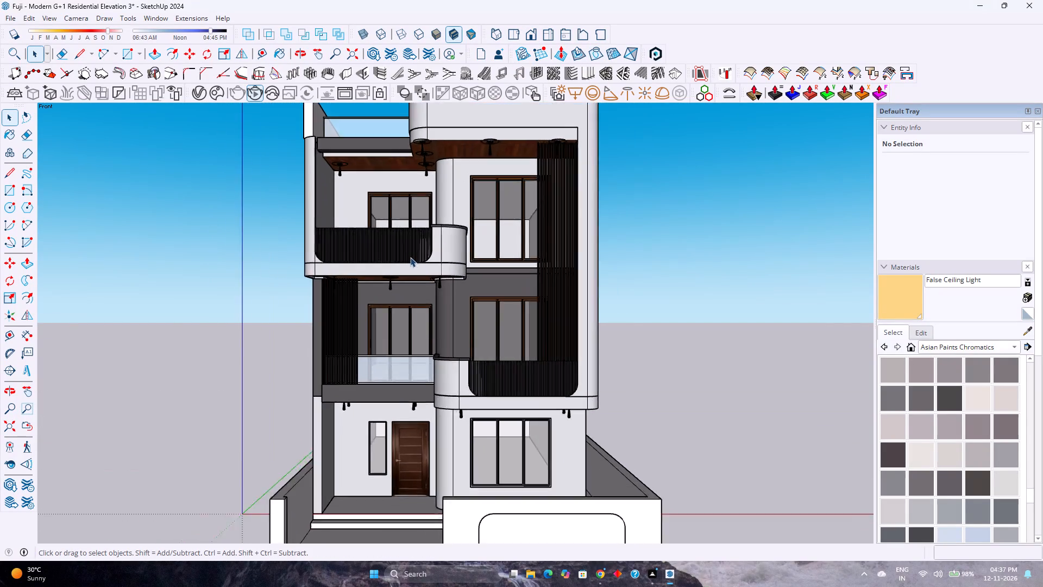
pyautogui.scroll(-3, 411, 257)
pyautogui.scroll(3, 411, 257)
pyautogui.scroll(-3, 411, 257)
pyautogui.scroll(4, 411, 257)
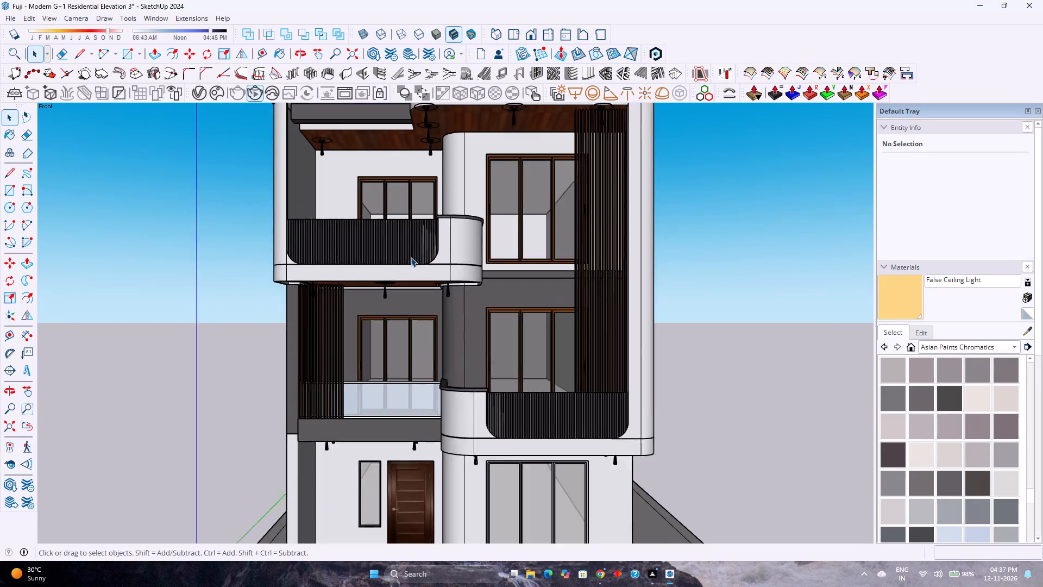
pyautogui.scroll(-3, 411, 257)
pyautogui.scroll(2, 411, 257)
pyautogui.scroll(-3, 411, 257)
pyautogui.scroll(2, 411, 257)
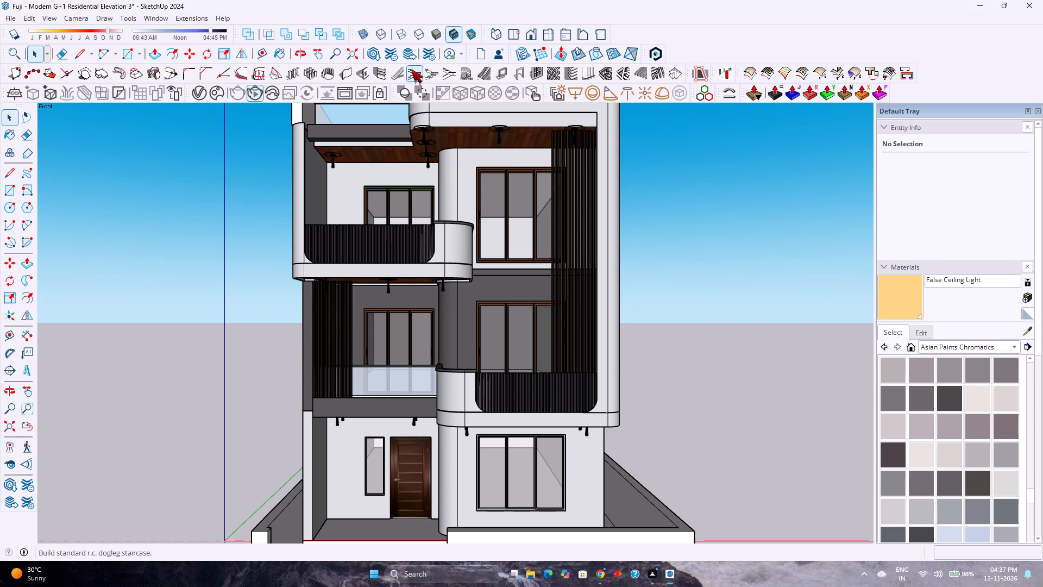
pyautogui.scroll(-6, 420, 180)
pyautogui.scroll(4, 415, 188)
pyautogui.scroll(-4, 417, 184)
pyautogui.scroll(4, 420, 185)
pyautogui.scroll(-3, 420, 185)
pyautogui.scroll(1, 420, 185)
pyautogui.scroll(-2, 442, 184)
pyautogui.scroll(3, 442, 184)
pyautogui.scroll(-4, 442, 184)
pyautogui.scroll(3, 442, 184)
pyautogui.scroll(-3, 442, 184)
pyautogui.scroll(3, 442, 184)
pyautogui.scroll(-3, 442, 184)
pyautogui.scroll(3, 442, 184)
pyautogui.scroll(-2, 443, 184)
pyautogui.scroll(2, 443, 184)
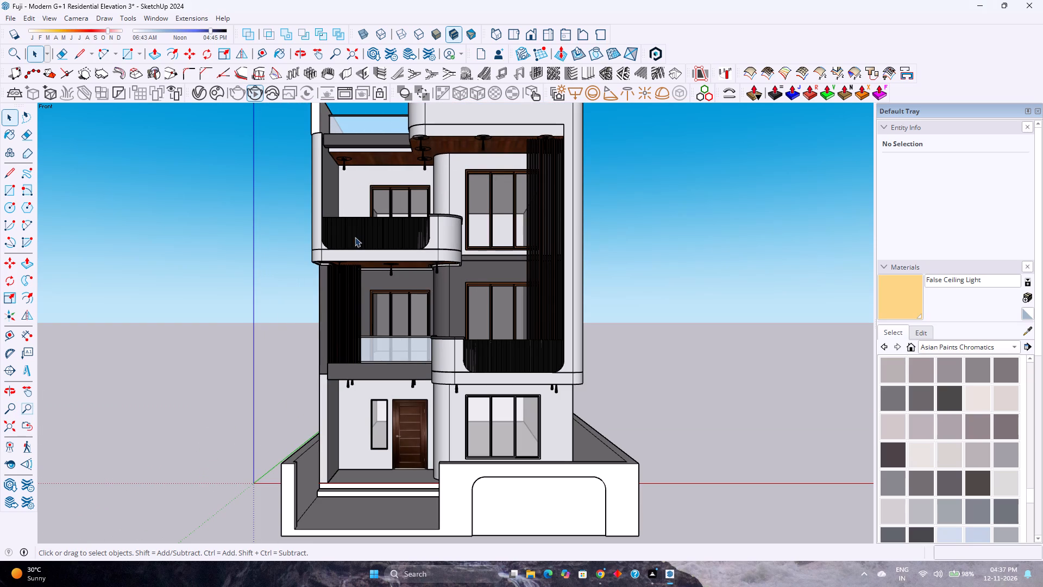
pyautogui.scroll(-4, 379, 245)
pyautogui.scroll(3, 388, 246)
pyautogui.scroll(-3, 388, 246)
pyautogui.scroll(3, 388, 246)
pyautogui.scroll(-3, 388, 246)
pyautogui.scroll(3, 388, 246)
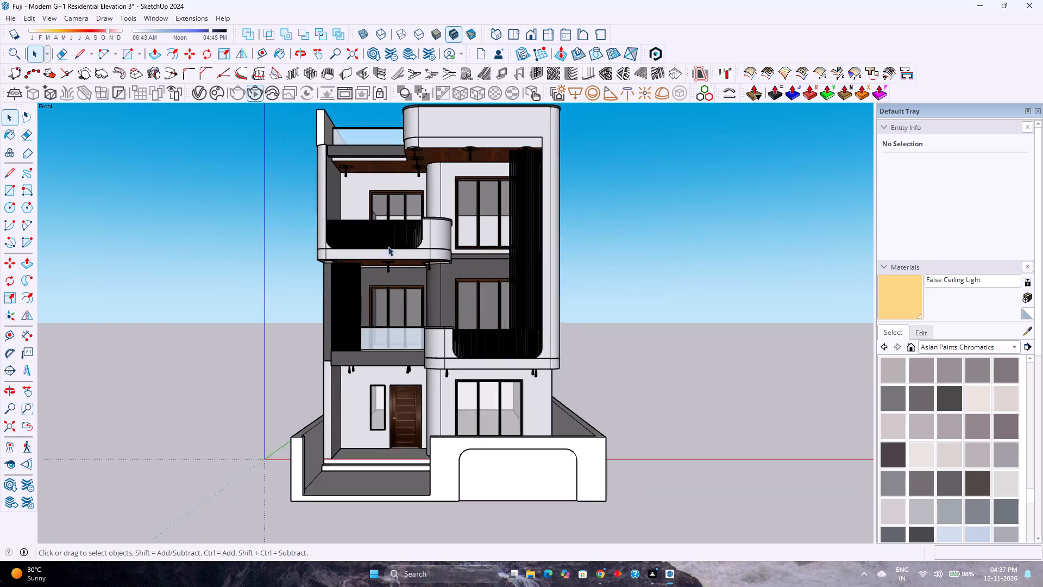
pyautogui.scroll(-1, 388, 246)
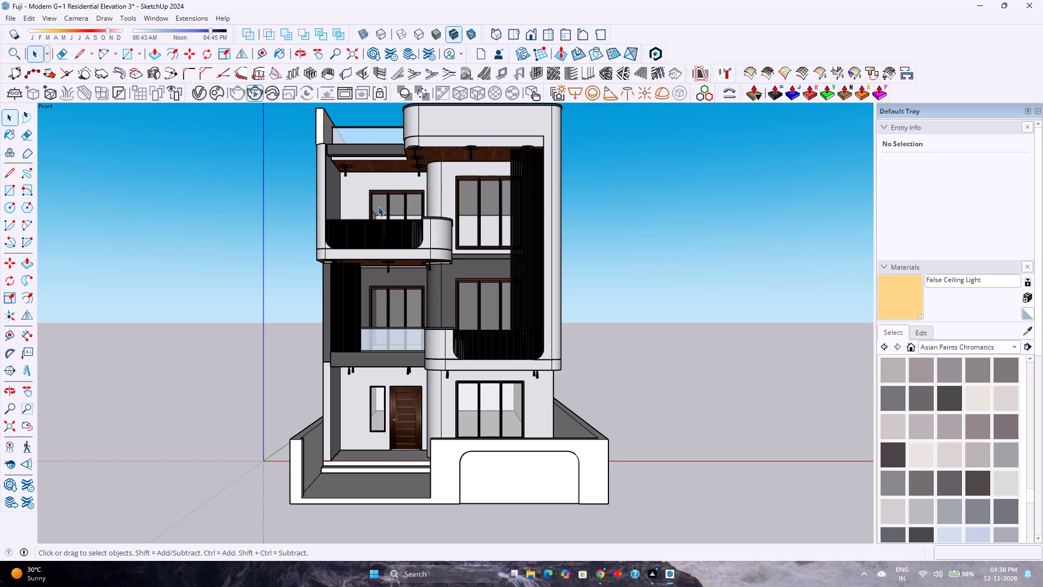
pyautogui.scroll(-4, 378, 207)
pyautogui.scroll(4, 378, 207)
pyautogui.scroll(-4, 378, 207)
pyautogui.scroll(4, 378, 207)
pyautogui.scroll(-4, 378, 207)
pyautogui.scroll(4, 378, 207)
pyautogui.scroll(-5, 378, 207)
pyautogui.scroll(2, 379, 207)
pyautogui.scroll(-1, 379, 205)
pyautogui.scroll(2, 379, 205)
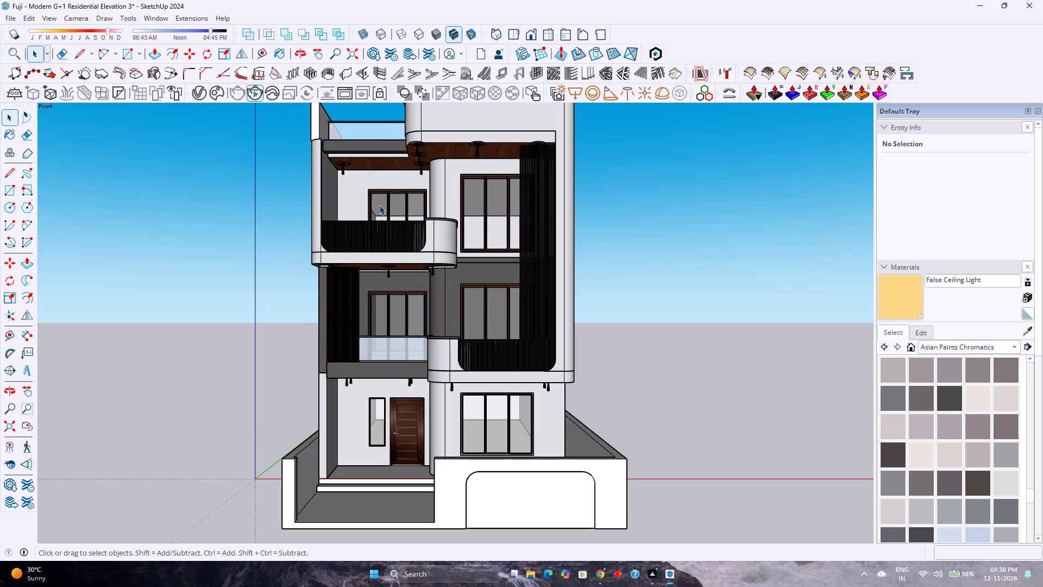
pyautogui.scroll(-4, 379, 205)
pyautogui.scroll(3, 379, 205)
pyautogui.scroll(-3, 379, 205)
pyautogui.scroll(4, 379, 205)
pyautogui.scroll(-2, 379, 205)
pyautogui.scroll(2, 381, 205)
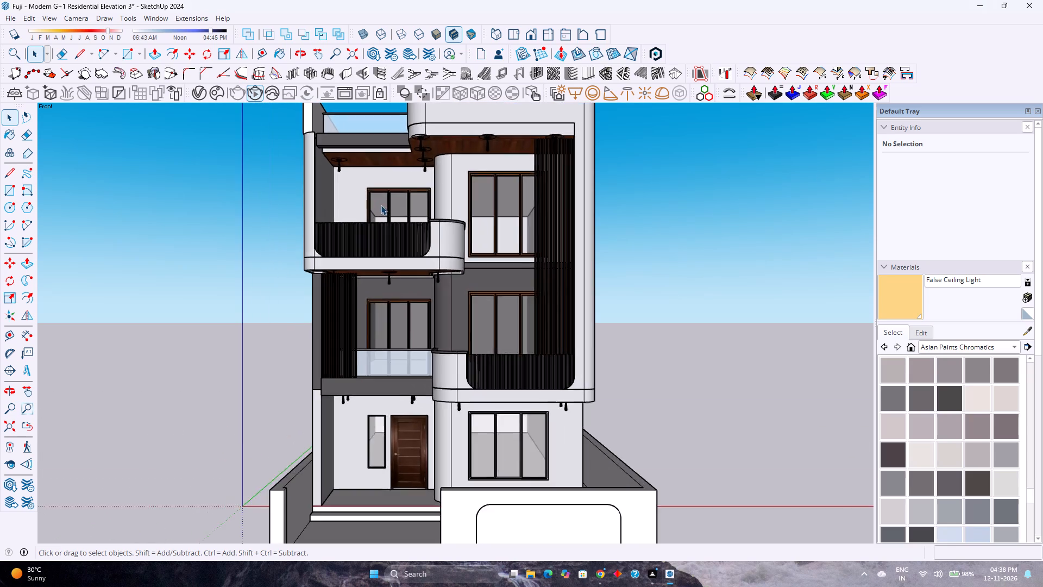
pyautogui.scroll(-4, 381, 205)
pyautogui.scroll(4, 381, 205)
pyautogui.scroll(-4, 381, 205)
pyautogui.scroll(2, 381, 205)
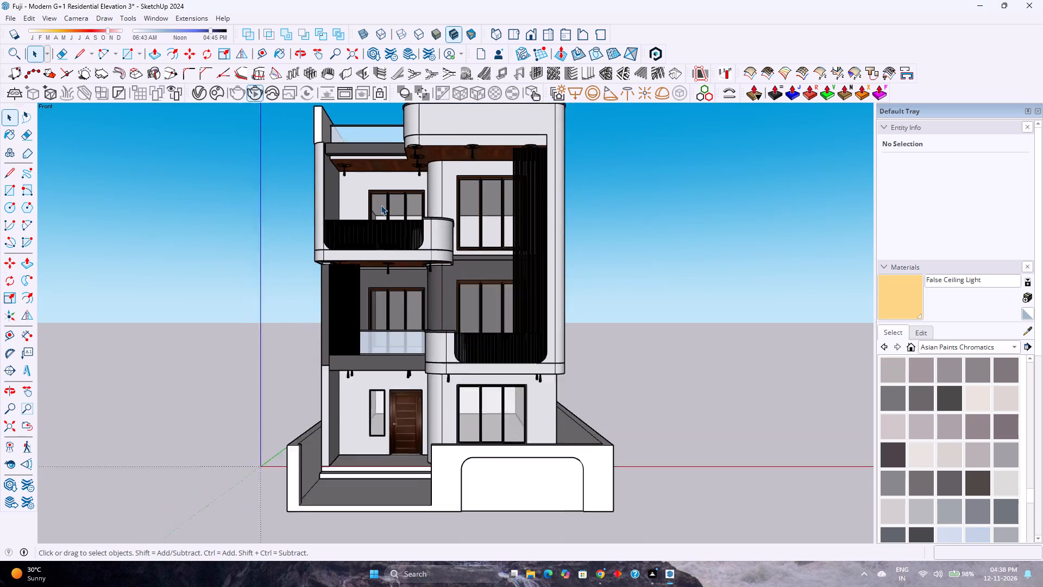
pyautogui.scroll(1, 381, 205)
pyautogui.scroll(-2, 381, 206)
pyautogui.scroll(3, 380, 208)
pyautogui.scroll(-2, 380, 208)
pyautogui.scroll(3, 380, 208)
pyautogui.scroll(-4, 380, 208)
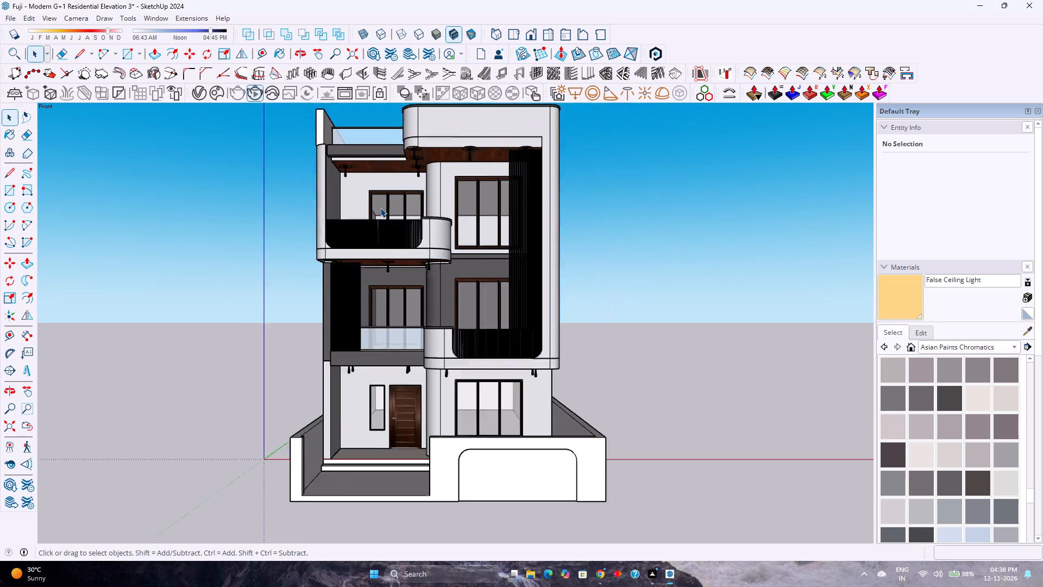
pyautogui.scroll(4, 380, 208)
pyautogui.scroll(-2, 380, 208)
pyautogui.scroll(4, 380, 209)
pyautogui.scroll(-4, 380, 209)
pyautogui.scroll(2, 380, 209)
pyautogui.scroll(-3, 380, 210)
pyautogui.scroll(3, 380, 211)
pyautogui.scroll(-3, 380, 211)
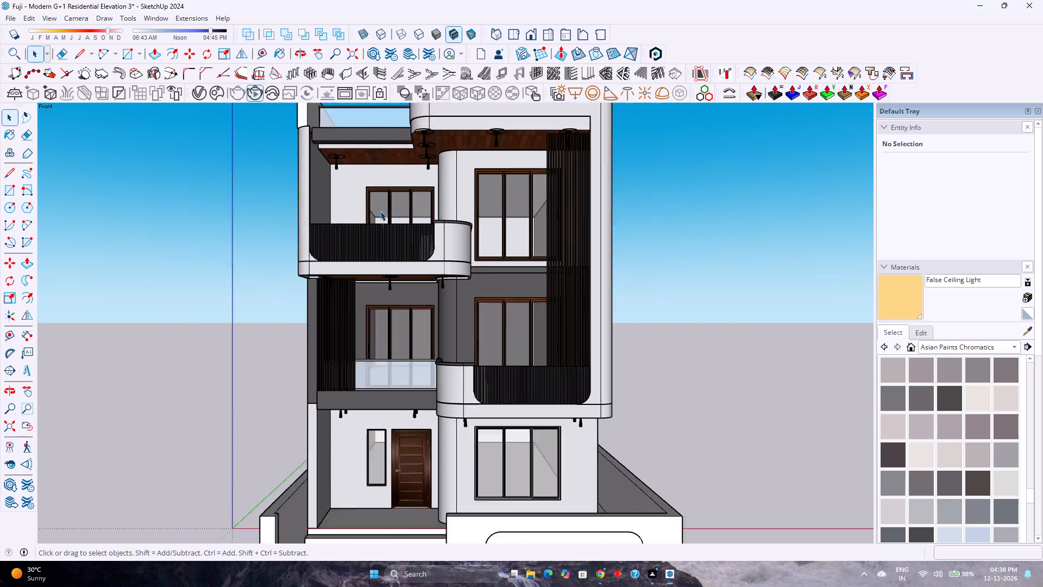
# Inspect the two upper floors' balconies, tall louvre screens, glass railing, wood-framed windows and ceiling lights at closer range.
pyautogui.scroll(4, 380, 211)
pyautogui.scroll(-4, 380, 211)
pyautogui.scroll(3, 380, 212)
pyautogui.scroll(-3, 380, 212)
pyautogui.scroll(3, 380, 212)
pyautogui.scroll(-3, 380, 212)
pyautogui.scroll(3, 380, 212)
pyautogui.scroll(-3, 380, 212)
pyautogui.scroll(2, 380, 212)
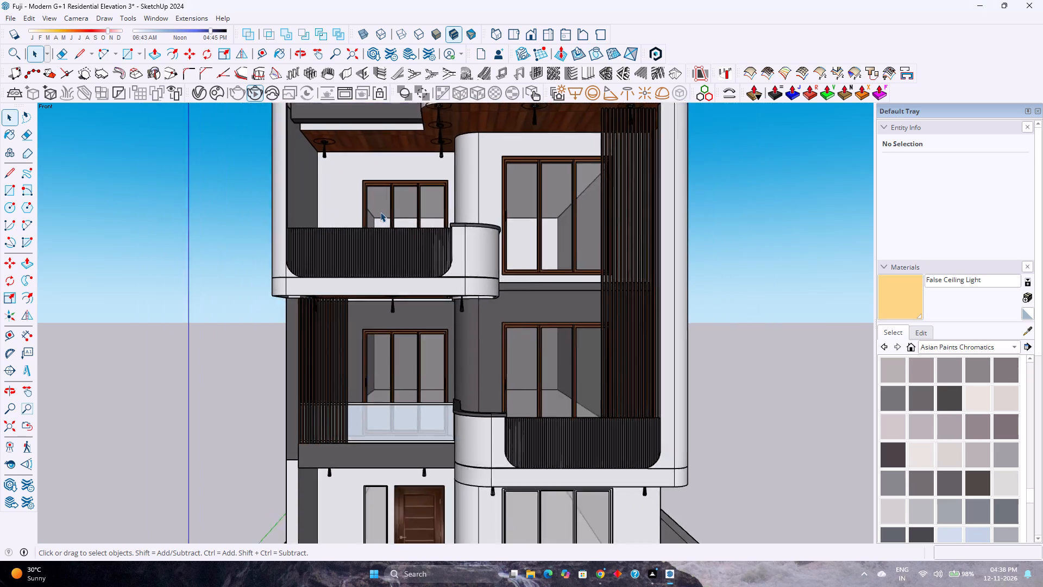
pyautogui.scroll(1, 380, 212)
pyautogui.scroll(-4, 380, 212)
pyautogui.scroll(3, 380, 212)
pyautogui.scroll(-2, 381, 212)
pyautogui.scroll(2, 382, 214)
pyautogui.scroll(-2, 382, 214)
pyautogui.scroll(2, 382, 214)
pyautogui.scroll(-3, 382, 214)
pyautogui.scroll(3, 382, 214)
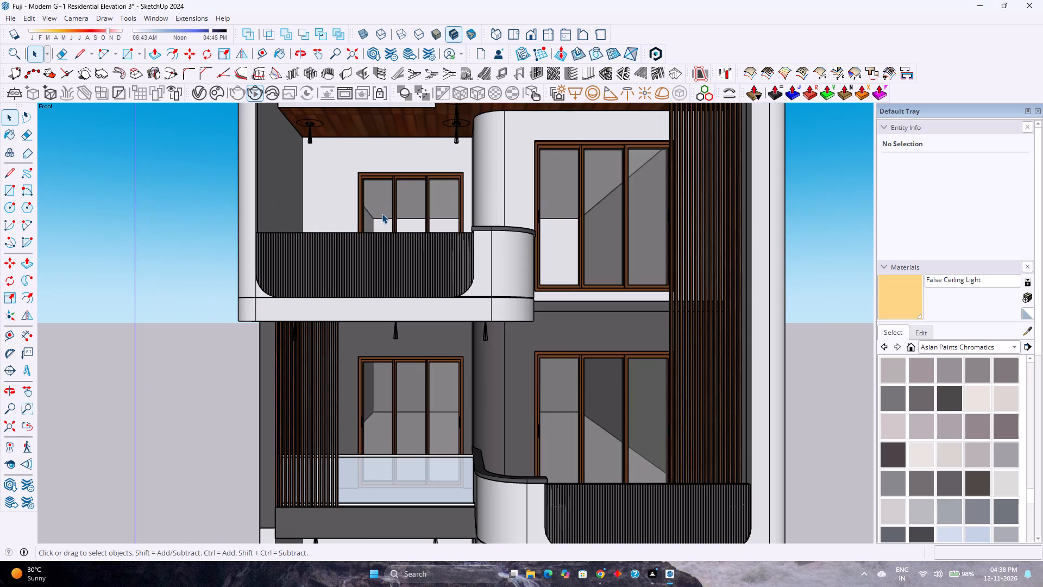
pyautogui.scroll(-1, 382, 214)
pyautogui.scroll(1, 382, 214)
pyautogui.scroll(-3, 382, 214)
pyautogui.scroll(2, 382, 214)
pyautogui.scroll(-1, 382, 214)
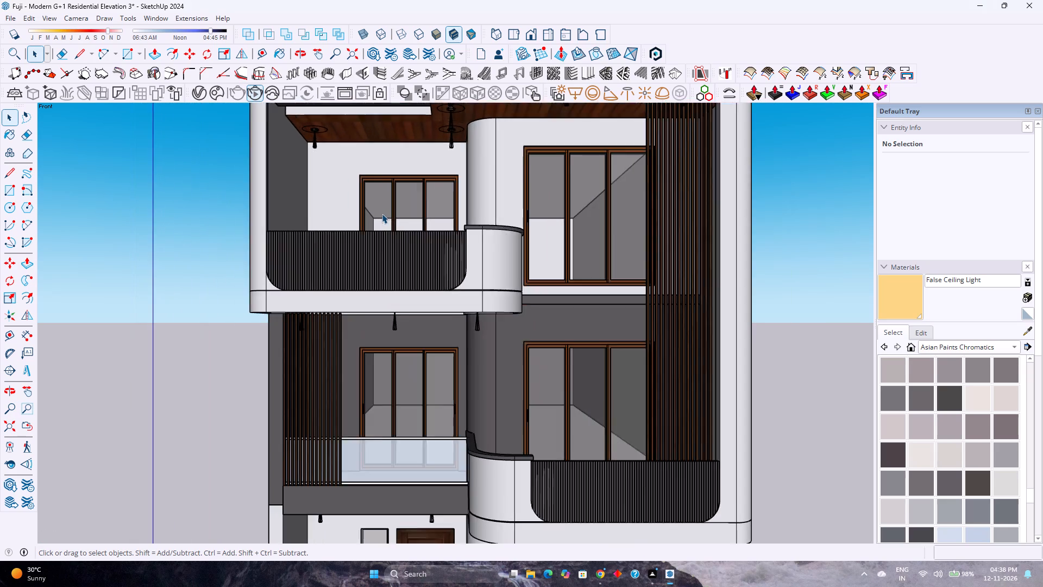
pyautogui.scroll(-1, 382, 214)
pyautogui.scroll(2, 382, 214)
pyautogui.scroll(-3, 382, 214)
pyautogui.scroll(3, 382, 214)
pyautogui.scroll(-3, 382, 214)
pyautogui.scroll(3, 382, 214)
pyautogui.scroll(-3, 382, 214)
pyautogui.scroll(3, 382, 214)
pyautogui.scroll(-3, 382, 214)
pyautogui.scroll(2, 382, 214)
pyautogui.scroll(-3, 382, 214)
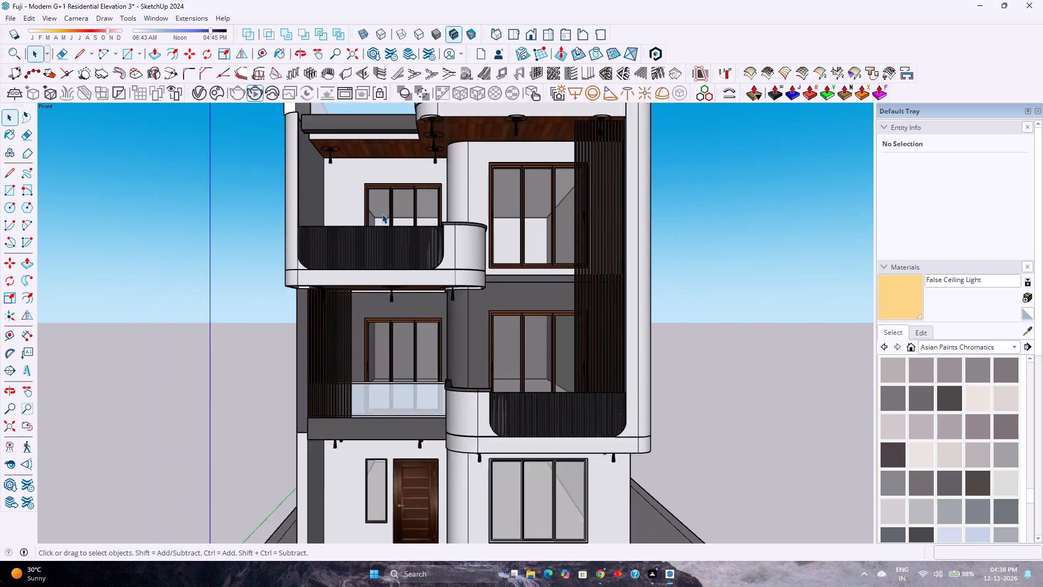
pyautogui.scroll(3, 382, 214)
pyautogui.scroll(-2, 382, 214)
pyautogui.scroll(3, 382, 214)
pyautogui.scroll(-2, 382, 214)
pyautogui.scroll(2, 382, 214)
pyautogui.scroll(-1, 382, 214)
pyautogui.scroll(2, 382, 214)
pyautogui.scroll(-4, 382, 214)
pyautogui.scroll(3, 382, 214)
pyautogui.scroll(-2, 382, 214)
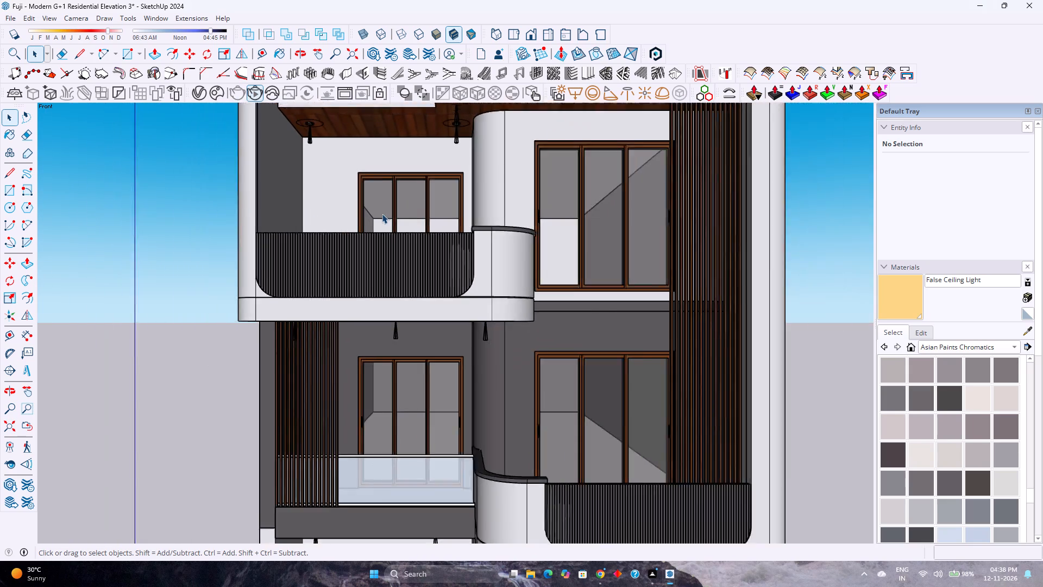
# Examine the top-floor balcony's dark ribbed front, curved white parapet and the wood-framed window behind it up close.
pyautogui.scroll(2, 382, 214)
pyautogui.scroll(-2, 382, 214)
pyautogui.scroll(2, 382, 214)
pyautogui.scroll(-3, 382, 214)
pyautogui.scroll(3, 382, 214)
pyautogui.scroll(-3, 382, 214)
pyautogui.scroll(2, 382, 214)
pyautogui.scroll(-2, 382, 214)
pyautogui.scroll(2, 382, 214)
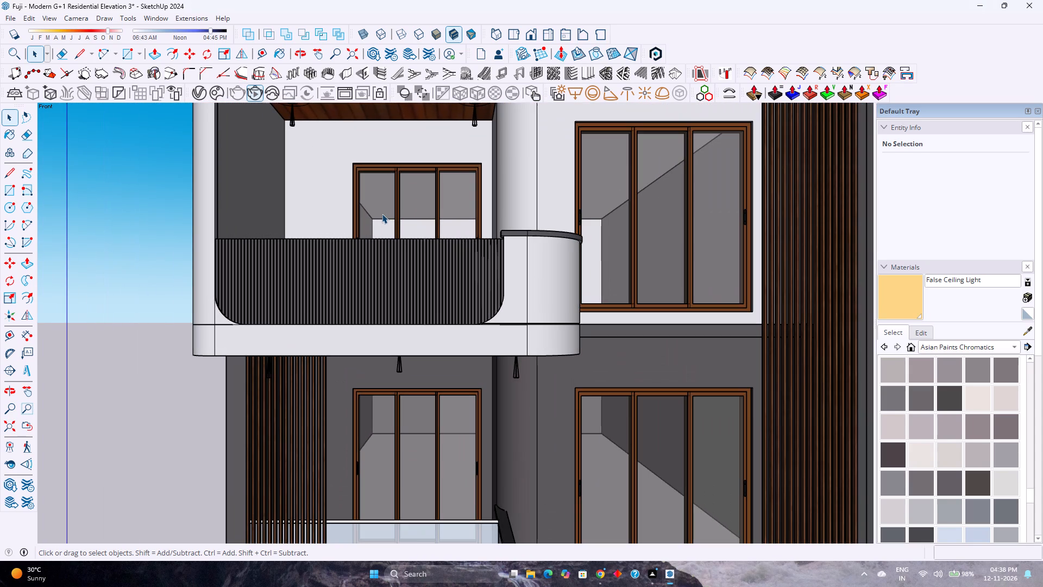
pyautogui.scroll(-3, 382, 214)
pyautogui.scroll(3, 382, 214)
pyautogui.scroll(-2, 382, 214)
pyautogui.scroll(2, 382, 214)
pyautogui.scroll(-2, 382, 214)
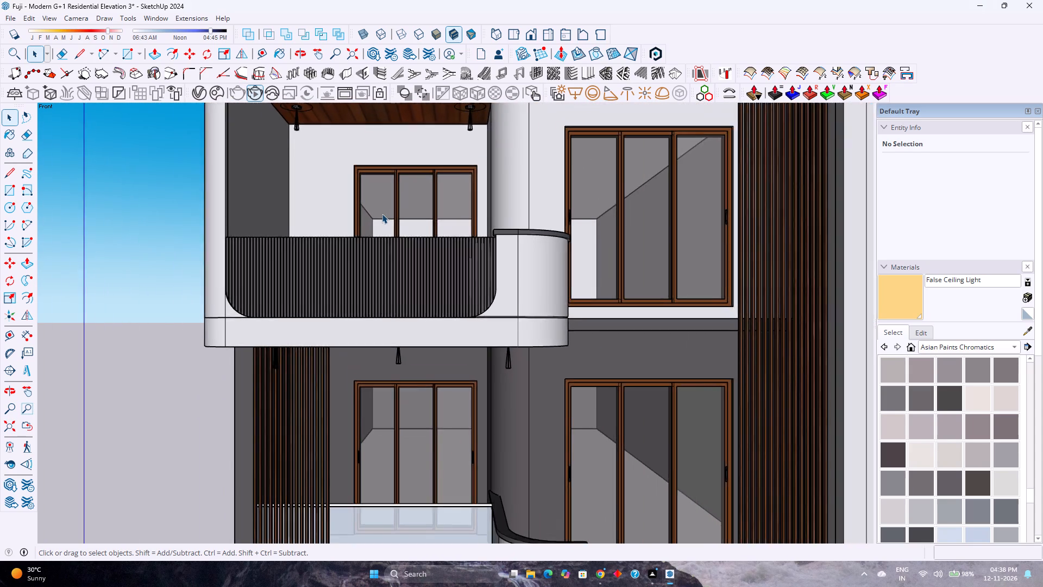
pyautogui.scroll(2, 382, 214)
pyautogui.scroll(-3, 382, 214)
pyautogui.scroll(3, 382, 214)
pyautogui.scroll(-4, 382, 214)
pyautogui.scroll(4, 382, 214)
pyautogui.scroll(-3, 382, 214)
pyautogui.scroll(3, 382, 214)
pyautogui.scroll(-2, 382, 214)
pyautogui.scroll(1, 382, 214)
pyautogui.scroll(-2, 382, 214)
pyautogui.scroll(4, 382, 214)
pyautogui.scroll(-2, 382, 214)
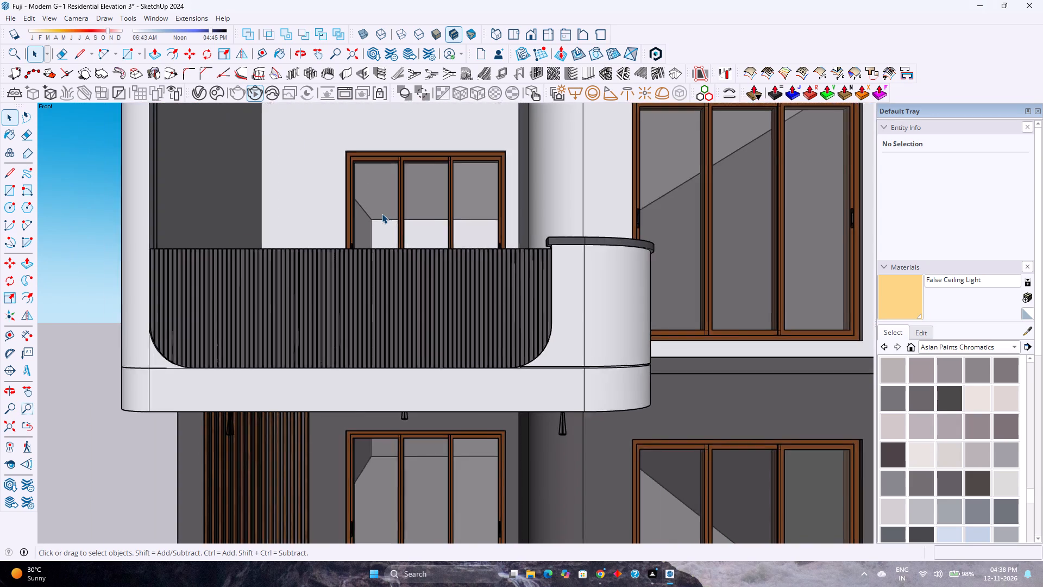
pyautogui.scroll(3, 382, 214)
pyautogui.scroll(-3, 382, 213)
pyautogui.scroll(2, 382, 213)
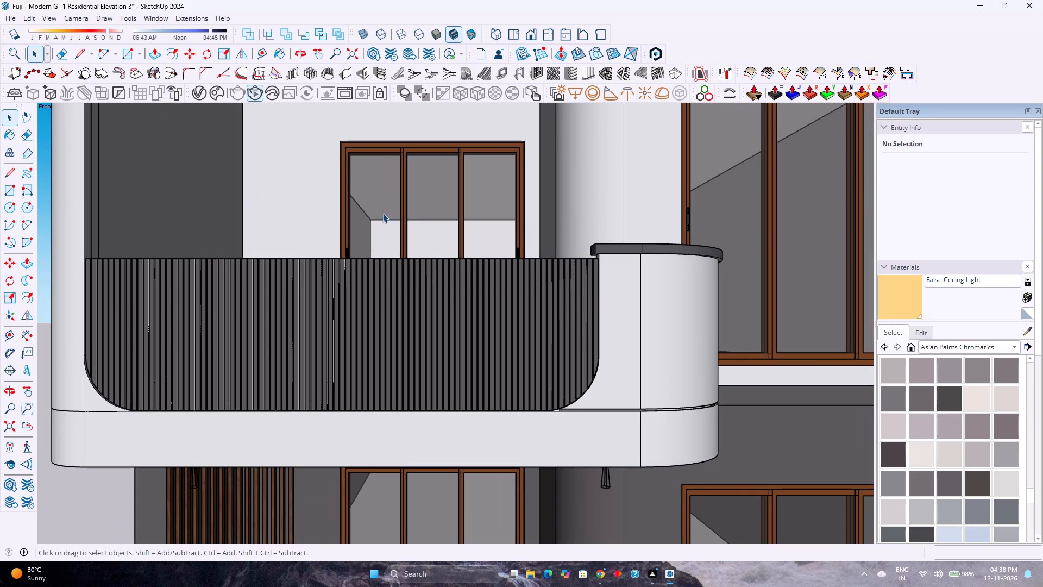
# Examine the top-floor balcony's ribbed front and curved parapet together with the adjoining wood-framed windows.
pyautogui.scroll(-1, 382, 213)
pyautogui.scroll(2, 382, 213)
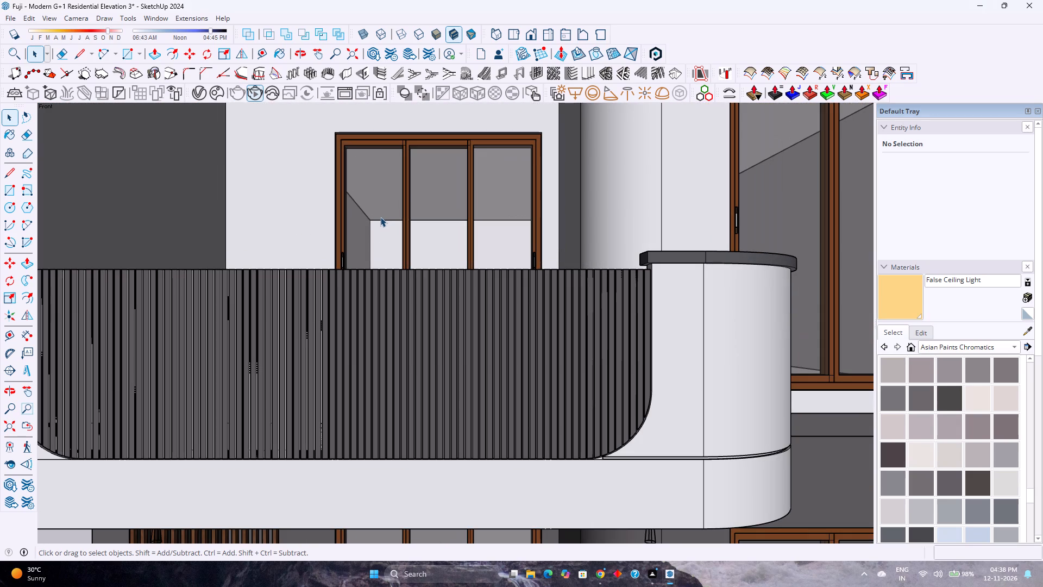
pyautogui.scroll(-4, 380, 218)
pyautogui.scroll(2, 380, 220)
pyautogui.scroll(-3, 380, 220)
pyautogui.scroll(2, 380, 220)
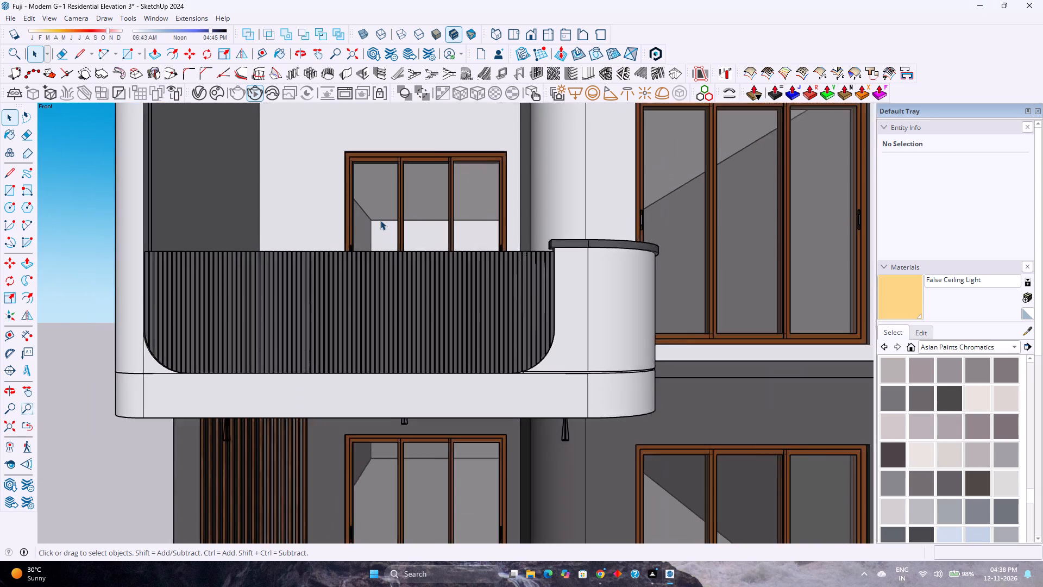
# Review the full front elevation from the roof parapet down to the entrance steps and boundary wall.
pyautogui.scroll(-14, 380, 220)
pyautogui.scroll(2, 385, 220)
pyautogui.scroll(-3, 385, 220)
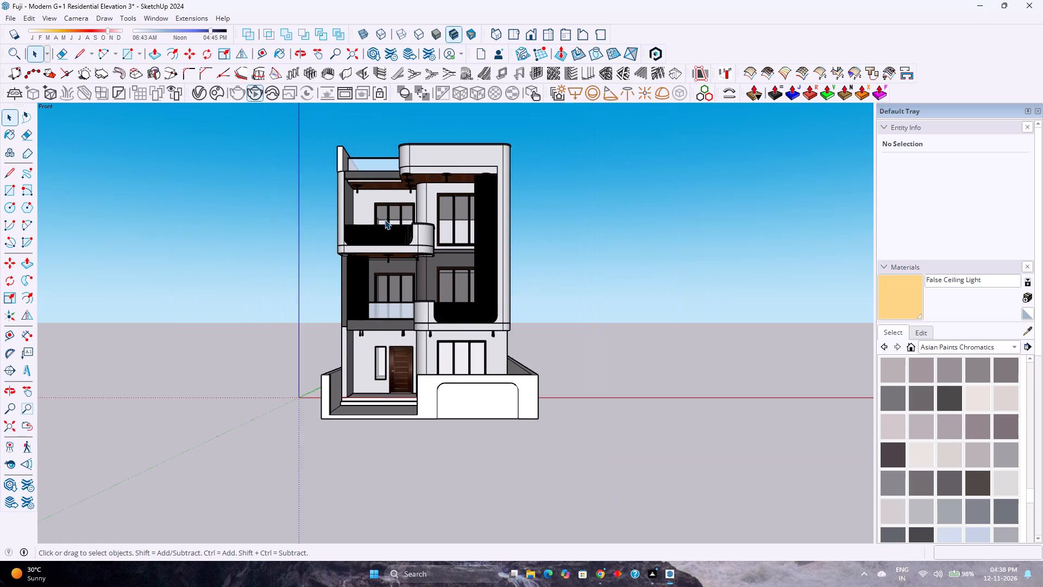
pyautogui.scroll(2, 385, 220)
pyautogui.scroll(-2, 385, 220)
pyautogui.scroll(2, 385, 220)
pyautogui.scroll(-1, 385, 220)
pyautogui.scroll(1, 385, 220)
pyautogui.scroll(-2, 385, 220)
pyautogui.scroll(2, 385, 220)
pyautogui.scroll(-2, 385, 220)
pyautogui.scroll(2, 385, 220)
pyautogui.scroll(-2, 385, 220)
pyautogui.scroll(3, 385, 220)
pyautogui.scroll(-2, 385, 220)
pyautogui.scroll(2, 385, 220)
pyautogui.scroll(-1, 384, 222)
pyautogui.scroll(3, 384, 222)
pyautogui.scroll(-3, 384, 222)
pyautogui.scroll(2, 384, 222)
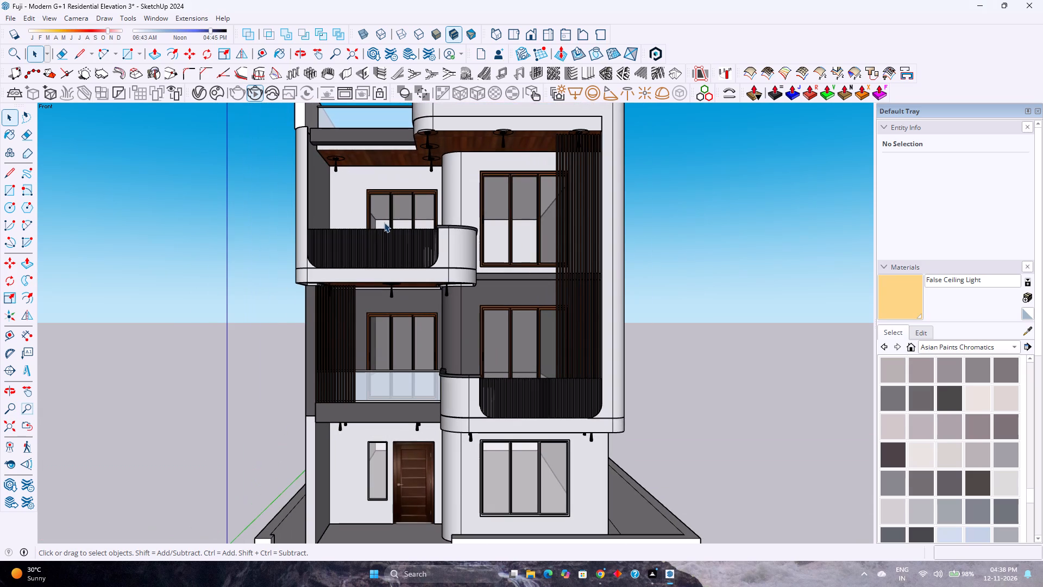
# Inspect how the stacked balconies, louvre screens, wooden ceilings and windows relate across the facade above the entrance.
pyautogui.scroll(1, 387, 222)
pyautogui.scroll(-2, 388, 222)
pyautogui.scroll(2, 388, 222)
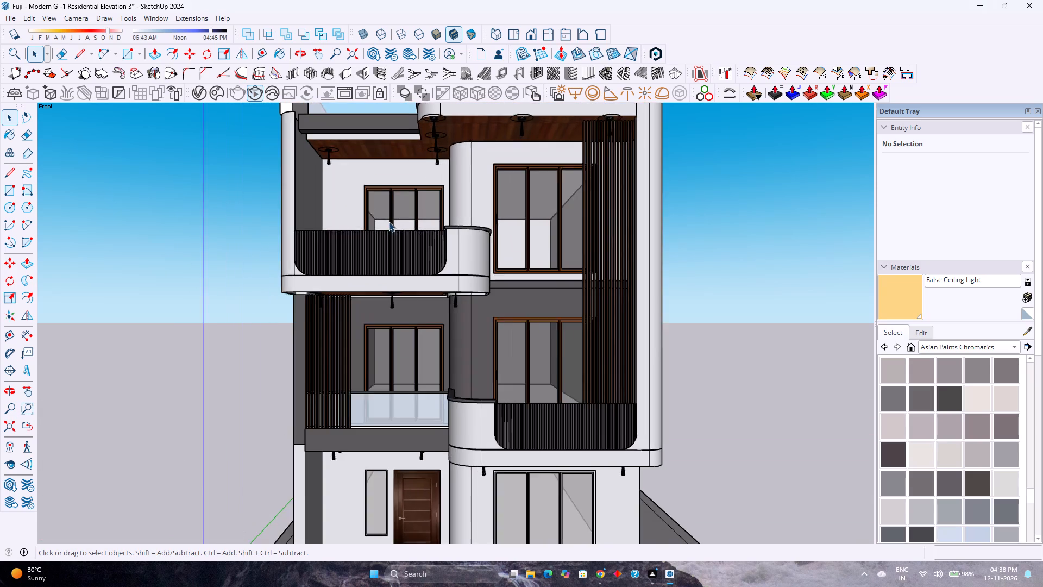
pyautogui.scroll(-1, 389, 222)
pyautogui.scroll(2, 389, 222)
pyautogui.scroll(-2, 389, 222)
pyautogui.scroll(1, 389, 222)
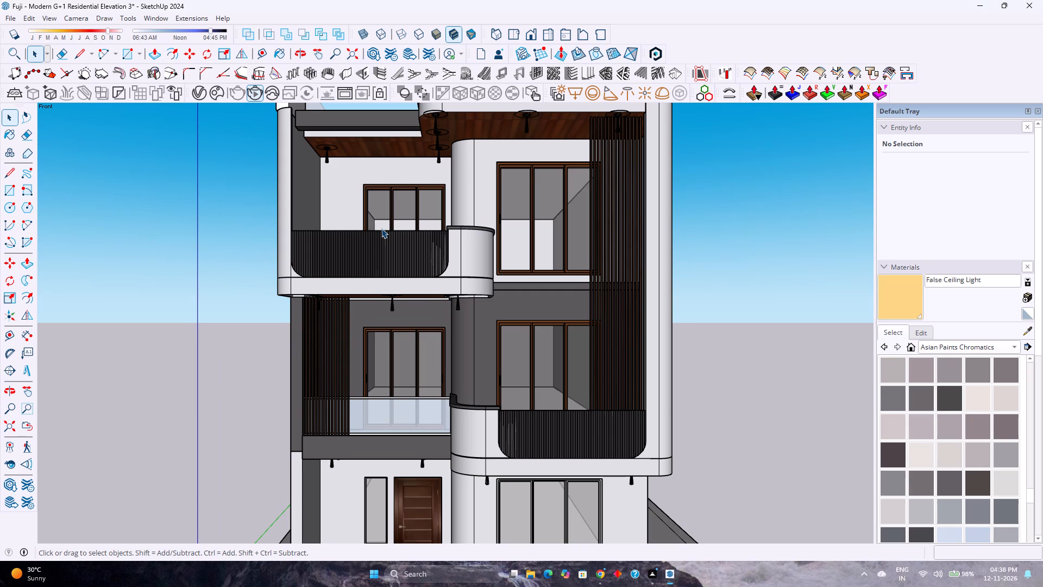
pyautogui.scroll(-2, 381, 228)
pyautogui.scroll(2, 381, 228)
pyautogui.scroll(-3, 381, 228)
pyautogui.scroll(3, 381, 228)
pyautogui.scroll(-3, 381, 228)
pyautogui.scroll(3, 381, 228)
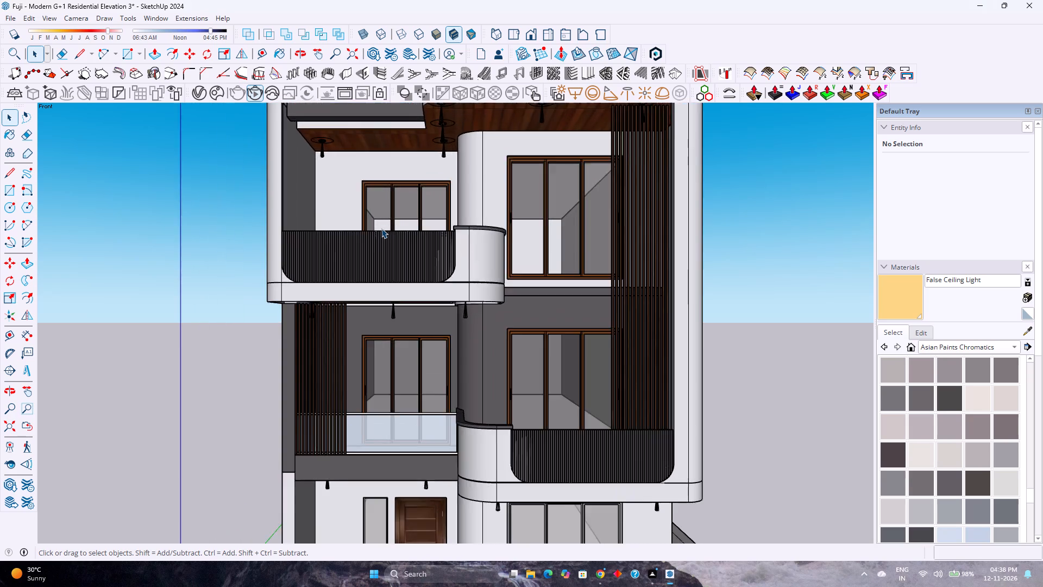
pyautogui.scroll(-3, 381, 228)
pyautogui.scroll(3, 381, 228)
pyautogui.scroll(-3, 381, 228)
pyautogui.scroll(3, 381, 228)
pyautogui.scroll(-3, 381, 228)
pyautogui.scroll(3, 381, 228)
pyautogui.scroll(-3, 381, 228)
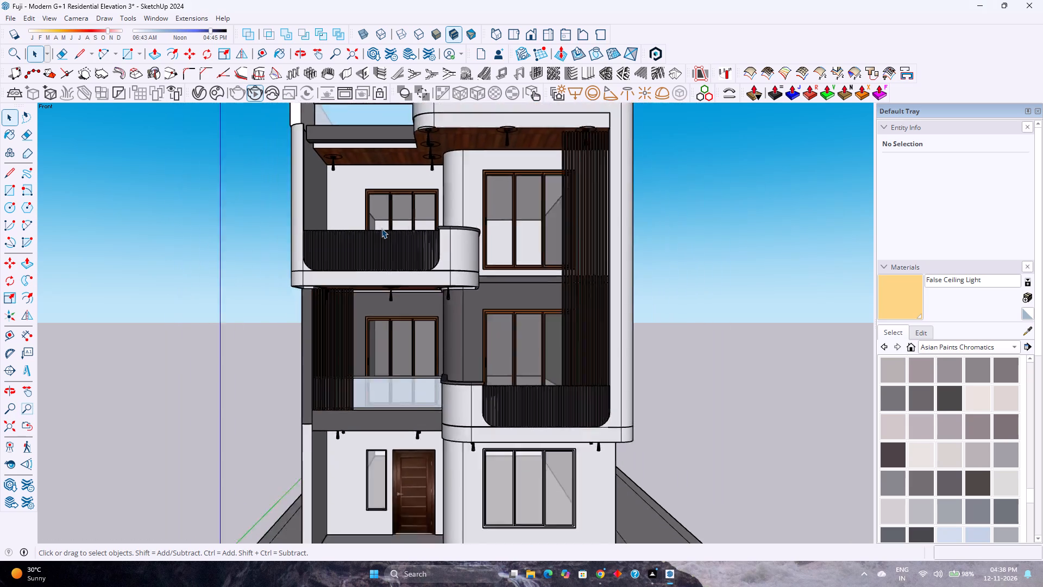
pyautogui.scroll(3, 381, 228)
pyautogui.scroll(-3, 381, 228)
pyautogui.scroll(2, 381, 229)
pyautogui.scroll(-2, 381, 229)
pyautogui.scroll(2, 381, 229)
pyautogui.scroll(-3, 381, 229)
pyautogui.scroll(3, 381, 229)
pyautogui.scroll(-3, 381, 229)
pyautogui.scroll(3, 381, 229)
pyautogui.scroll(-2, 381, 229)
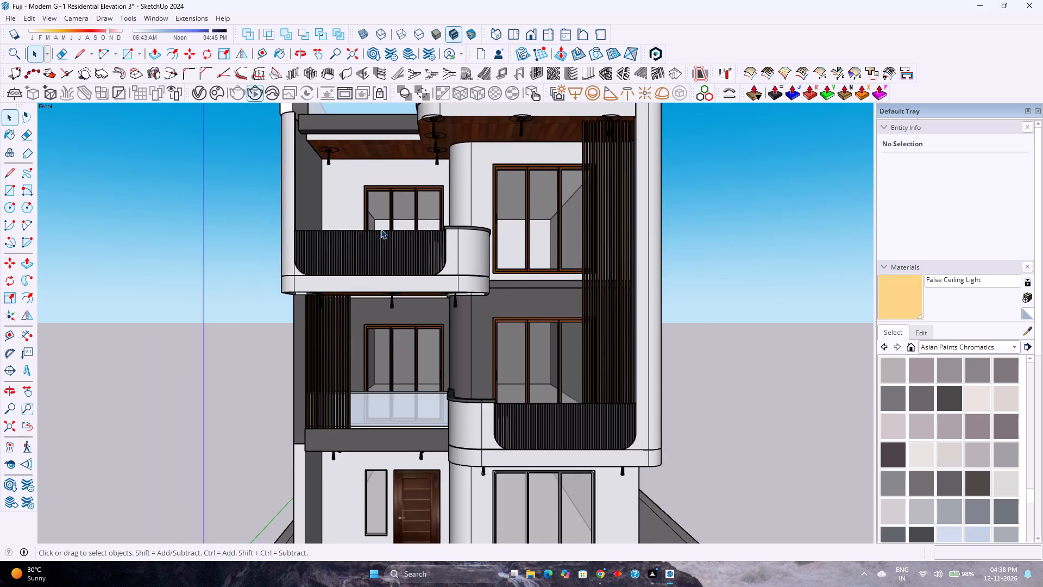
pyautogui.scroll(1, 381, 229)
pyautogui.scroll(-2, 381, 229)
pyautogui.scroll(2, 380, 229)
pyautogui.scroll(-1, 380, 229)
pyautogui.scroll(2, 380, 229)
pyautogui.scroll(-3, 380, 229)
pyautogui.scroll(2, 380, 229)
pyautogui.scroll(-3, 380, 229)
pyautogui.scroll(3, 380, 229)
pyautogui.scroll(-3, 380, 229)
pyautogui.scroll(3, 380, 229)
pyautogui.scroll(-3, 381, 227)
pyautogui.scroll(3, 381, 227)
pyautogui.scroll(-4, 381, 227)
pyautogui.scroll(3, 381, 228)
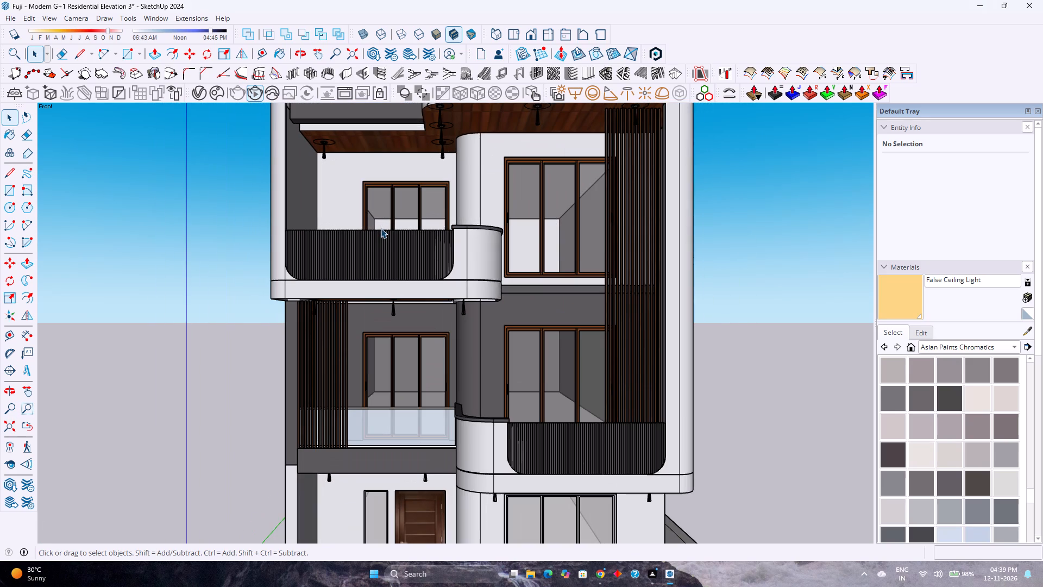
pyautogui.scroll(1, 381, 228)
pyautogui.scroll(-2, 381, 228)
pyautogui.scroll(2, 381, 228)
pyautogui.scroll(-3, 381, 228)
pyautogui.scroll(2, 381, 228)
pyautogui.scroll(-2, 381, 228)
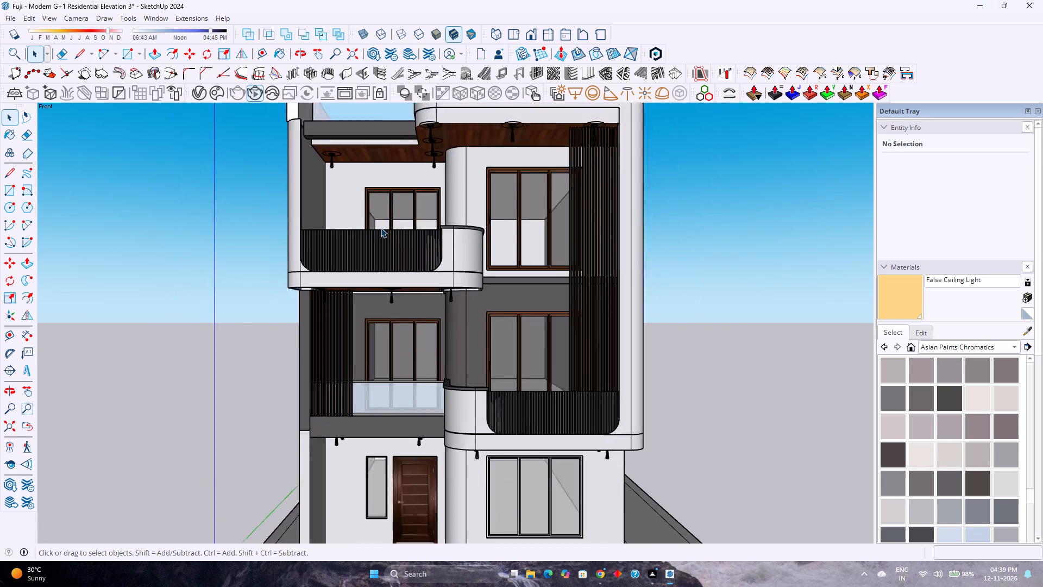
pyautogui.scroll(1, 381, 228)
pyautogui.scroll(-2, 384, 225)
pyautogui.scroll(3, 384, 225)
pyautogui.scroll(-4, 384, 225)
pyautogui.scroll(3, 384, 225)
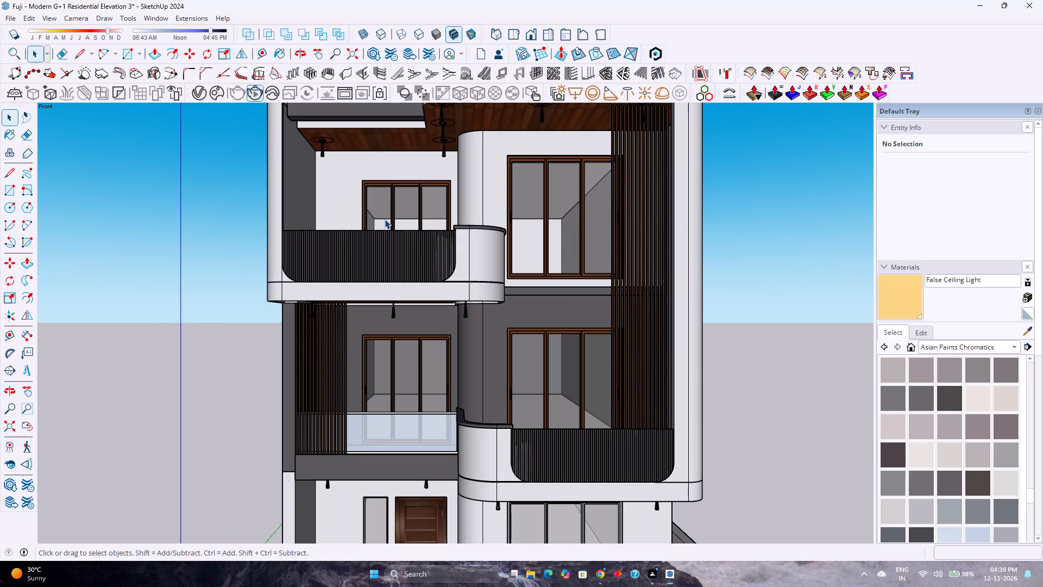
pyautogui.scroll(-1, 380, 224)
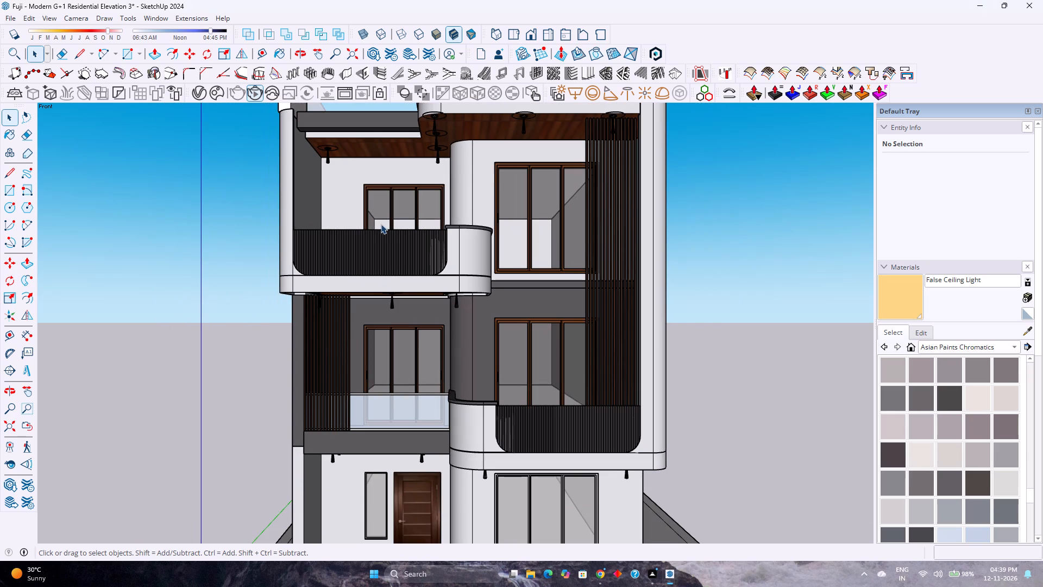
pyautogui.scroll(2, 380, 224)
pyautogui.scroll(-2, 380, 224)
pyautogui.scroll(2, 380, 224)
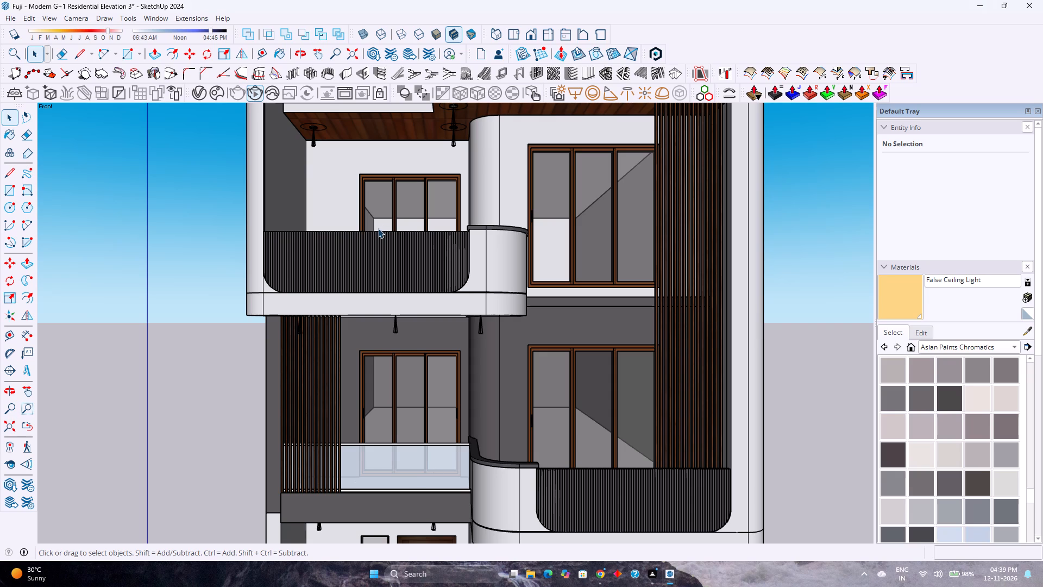
# Examine the two upper floors' ribbed balcony fronts, glass railing, tall louvre screens and wood-framed windows at closer range.
pyautogui.scroll(1, 378, 228)
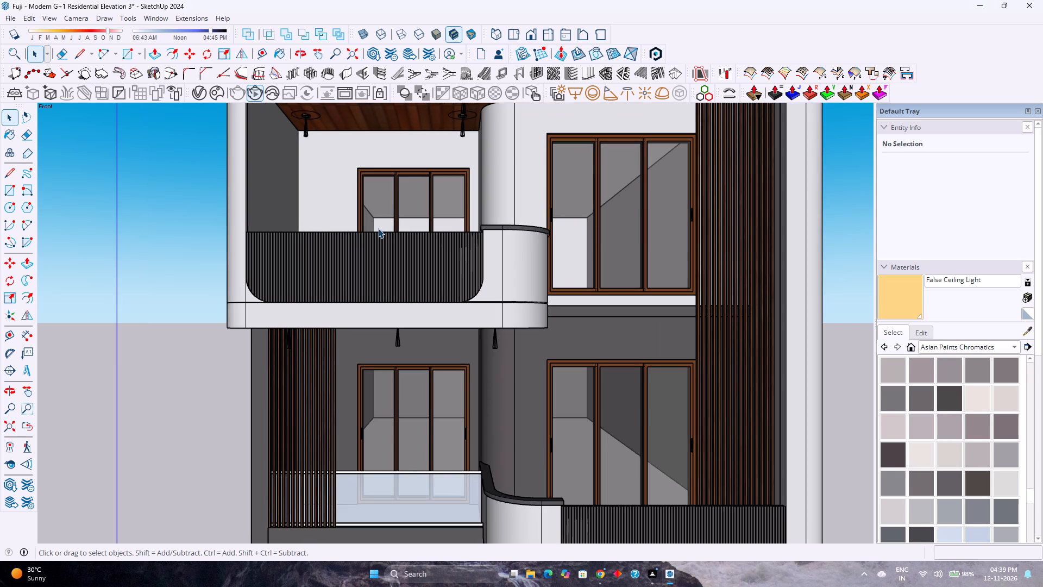
pyautogui.scroll(-4, 378, 229)
pyautogui.scroll(3, 376, 230)
pyautogui.scroll(-2, 376, 229)
pyautogui.scroll(2, 376, 229)
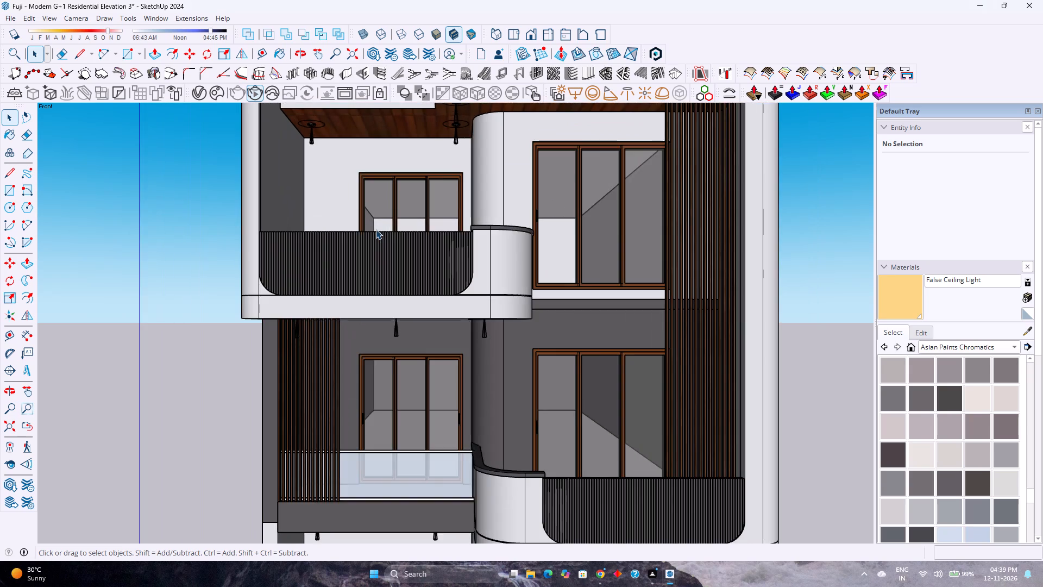
pyautogui.scroll(-3, 376, 229)
pyautogui.scroll(3, 376, 229)
pyautogui.scroll(-2, 376, 229)
pyautogui.scroll(2, 376, 229)
pyautogui.scroll(-3, 376, 228)
pyautogui.scroll(3, 376, 228)
pyautogui.scroll(-3, 376, 228)
pyautogui.scroll(3, 376, 228)
pyautogui.scroll(-1, 376, 228)
pyautogui.scroll(3, 375, 229)
pyautogui.scroll(-3, 375, 229)
pyautogui.scroll(3, 375, 229)
pyautogui.scroll(-3, 375, 229)
pyautogui.scroll(3, 375, 229)
pyautogui.scroll(-3, 375, 228)
pyautogui.scroll(3, 375, 228)
pyautogui.scroll(-3, 375, 228)
pyautogui.scroll(3, 375, 228)
pyautogui.scroll(-3, 372, 228)
pyautogui.scroll(2, 370, 229)
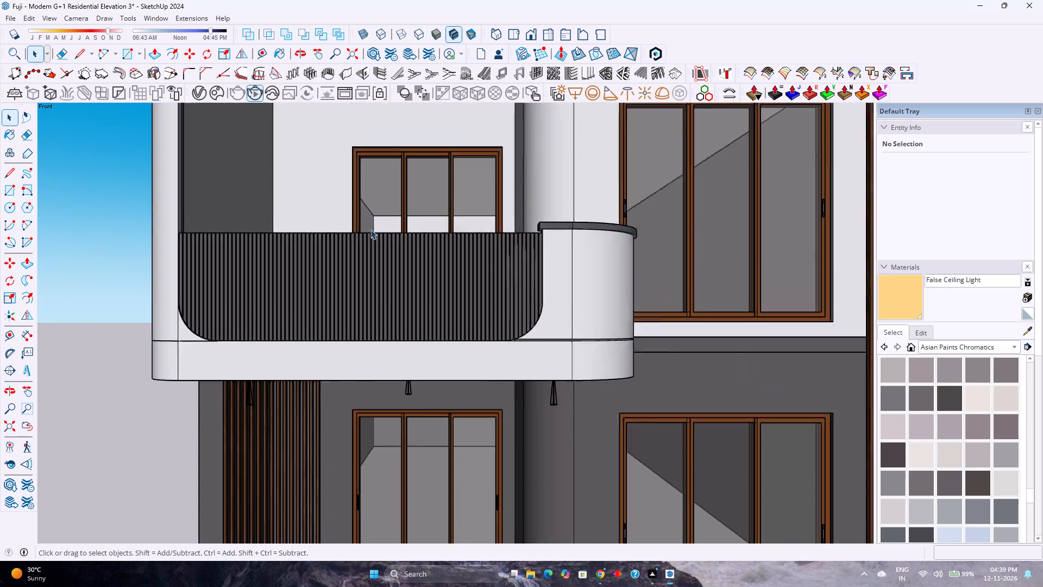
# Inspect the top-floor balcony's ribbed panel, rounded corners and dark-capped curved parapet up close.
pyautogui.scroll(1, 370, 229)
pyautogui.scroll(-2, 370, 229)
pyautogui.scroll(3, 370, 229)
pyautogui.scroll(-3, 376, 226)
pyautogui.scroll(2, 376, 226)
pyautogui.scroll(-1, 377, 225)
pyautogui.scroll(3, 377, 225)
pyautogui.scroll(-4, 377, 225)
pyautogui.scroll(4, 377, 225)
pyautogui.scroll(-1, 377, 225)
pyautogui.scroll(2, 370, 229)
pyautogui.scroll(-3, 370, 229)
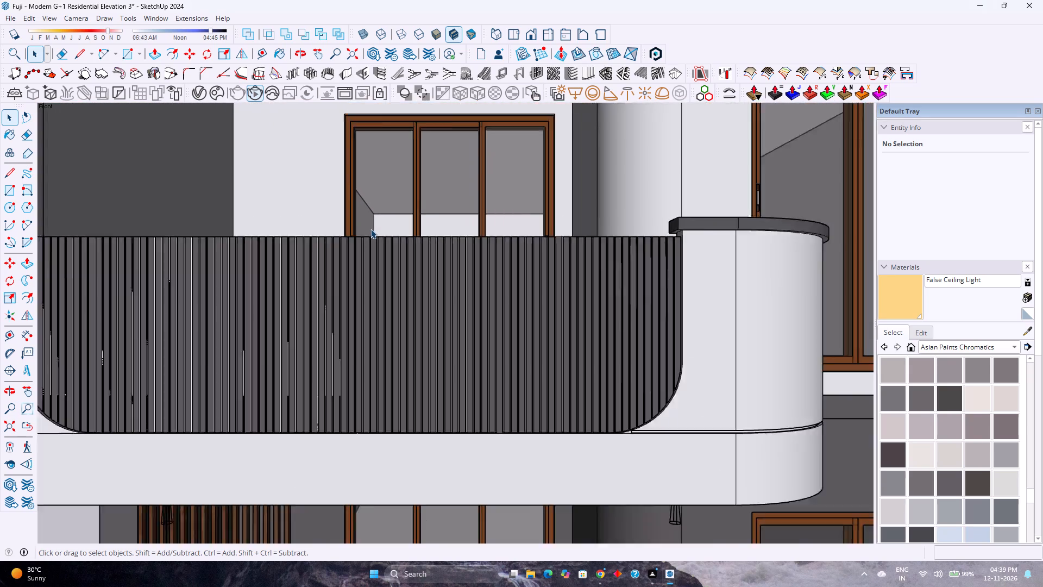
# Examine the top-floor balcony's individual dark vertical slats and the gaps between them below the wood-framed window.
pyautogui.scroll(3, 370, 229)
pyautogui.scroll(-3, 370, 229)
pyautogui.scroll(3, 370, 229)
pyautogui.scroll(-2, 371, 229)
pyautogui.scroll(2, 371, 229)
pyautogui.scroll(-3, 371, 229)
pyautogui.scroll(3, 371, 229)
pyautogui.scroll(-3, 371, 229)
pyautogui.scroll(3, 371, 229)
pyautogui.scroll(-2, 371, 229)
pyautogui.scroll(2, 371, 229)
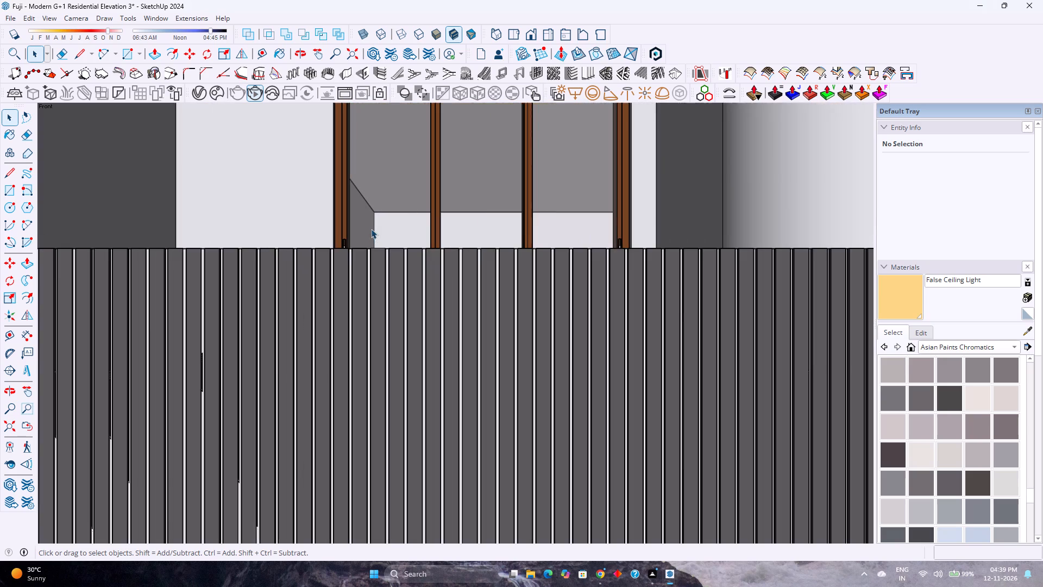
pyautogui.scroll(-3, 374, 227)
pyautogui.scroll(3, 374, 227)
pyautogui.scroll(-2, 374, 227)
pyautogui.scroll(2, 374, 227)
pyautogui.scroll(-3, 374, 227)
pyautogui.scroll(2, 374, 227)
pyautogui.scroll(-3, 374, 227)
pyautogui.scroll(3, 374, 227)
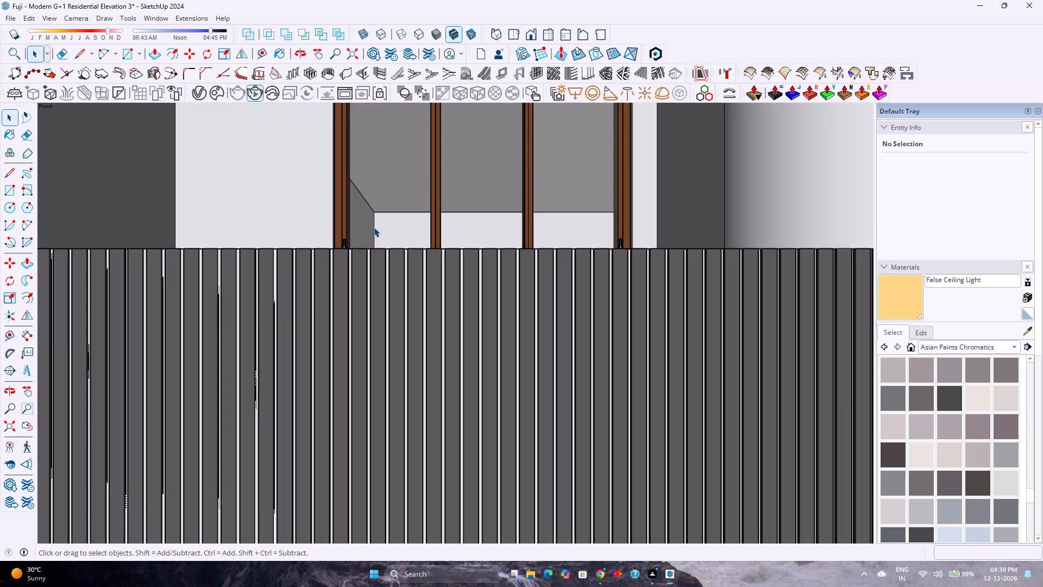
pyautogui.scroll(-2, 374, 227)
pyautogui.scroll(2, 374, 227)
pyautogui.scroll(-3, 374, 225)
pyautogui.scroll(3, 374, 225)
pyautogui.scroll(-3, 374, 225)
pyautogui.scroll(3, 373, 226)
pyautogui.scroll(-4, 373, 226)
pyautogui.scroll(3, 373, 226)
pyautogui.scroll(-2, 374, 225)
pyautogui.scroll(3, 374, 225)
pyautogui.scroll(-2, 374, 225)
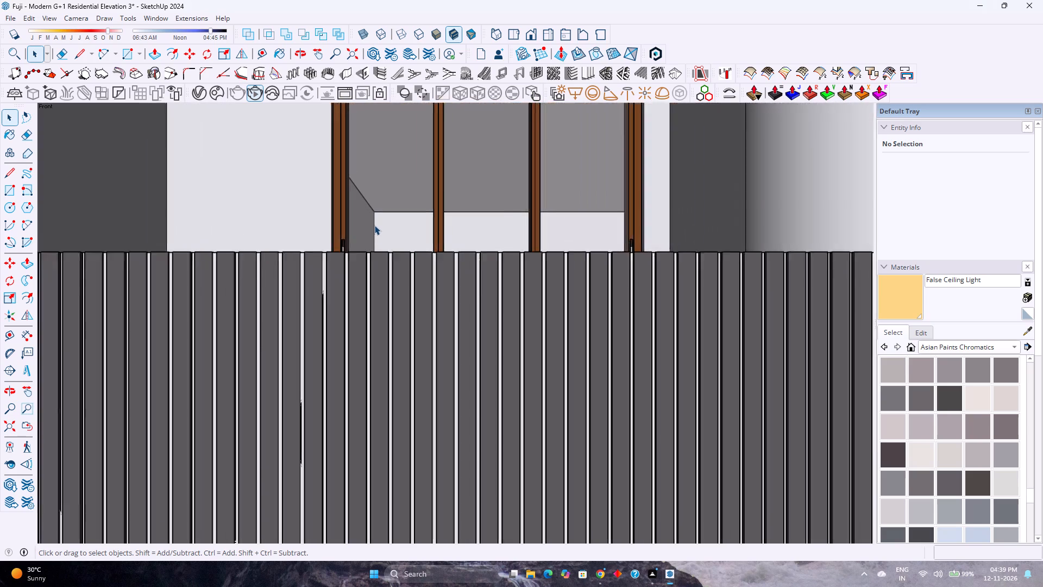
# Examine the top-floor balcony's ribbed front and curved parapet against the windows and louvre screens around it.
pyautogui.scroll(-1, 374, 225)
pyautogui.scroll(3, 374, 225)
pyautogui.scroll(-3, 374, 225)
pyautogui.scroll(1, 374, 225)
pyautogui.scroll(-9, 374, 227)
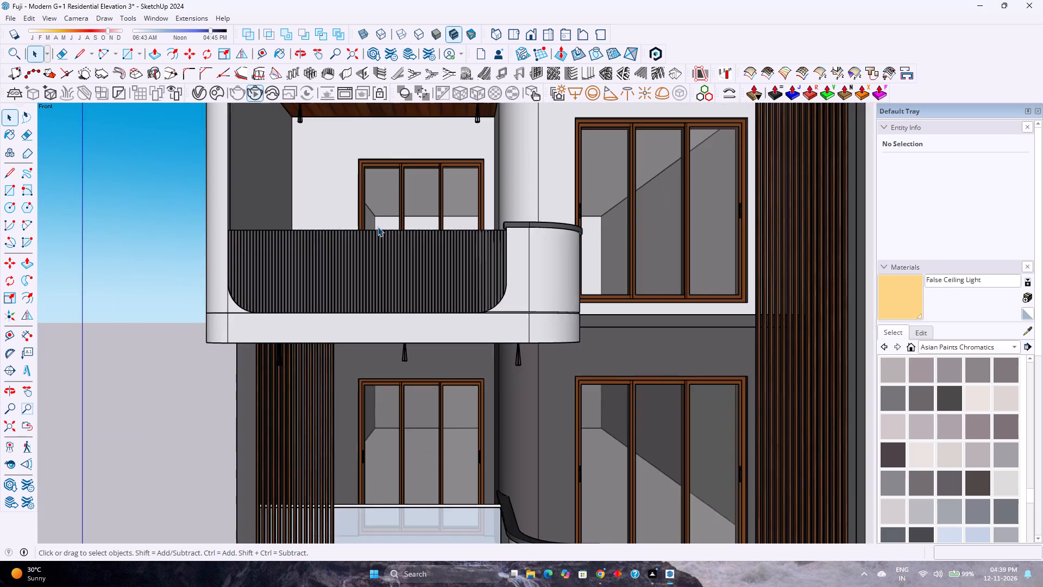
pyautogui.scroll(-2, 378, 227)
pyautogui.scroll(3, 378, 227)
pyautogui.scroll(-3, 378, 227)
pyautogui.scroll(3, 378, 227)
pyautogui.scroll(-3, 378, 227)
pyautogui.scroll(3, 378, 227)
pyautogui.scroll(-3, 378, 226)
pyautogui.scroll(3, 378, 226)
pyautogui.scroll(-4, 378, 226)
pyautogui.scroll(2, 378, 226)
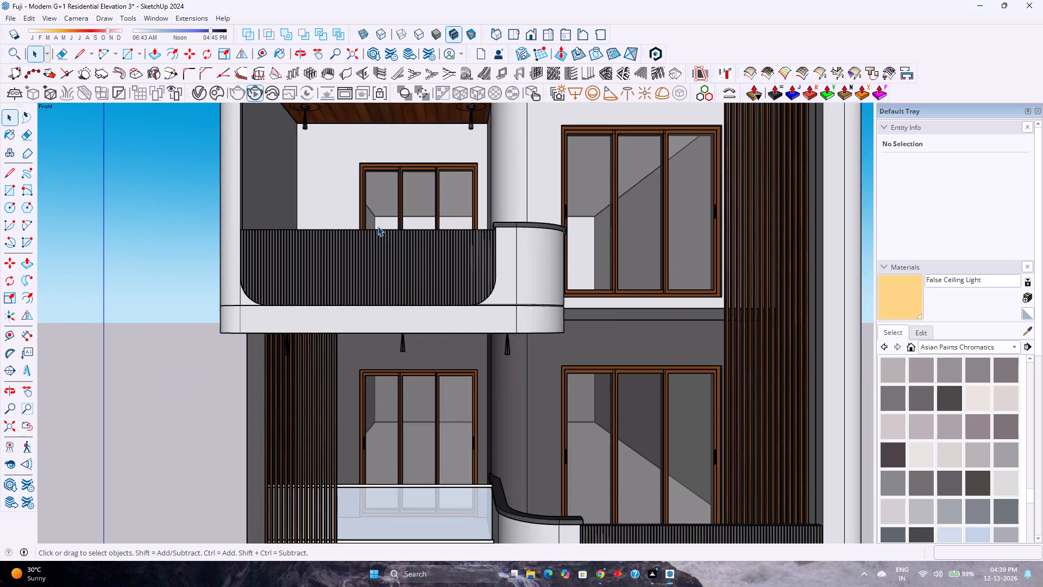
pyautogui.scroll(1, 378, 226)
pyautogui.scroll(-1, 378, 226)
pyautogui.scroll(2, 378, 224)
pyautogui.scroll(-3, 378, 224)
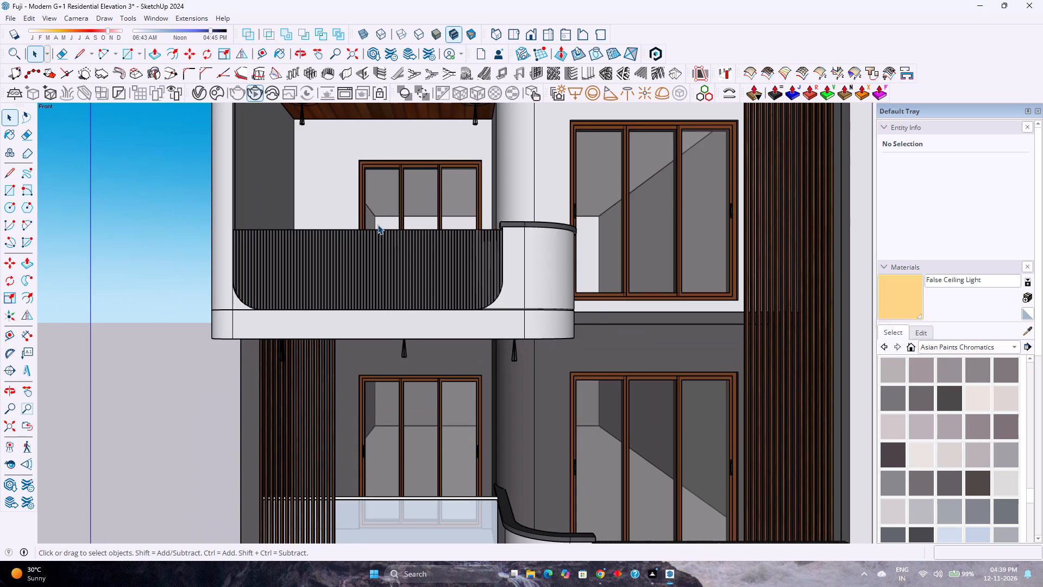
pyautogui.scroll(2, 378, 224)
pyautogui.scroll(-3, 380, 224)
pyautogui.scroll(2, 380, 224)
pyautogui.scroll(-2, 379, 225)
pyautogui.scroll(2, 378, 226)
pyautogui.scroll(-1, 378, 226)
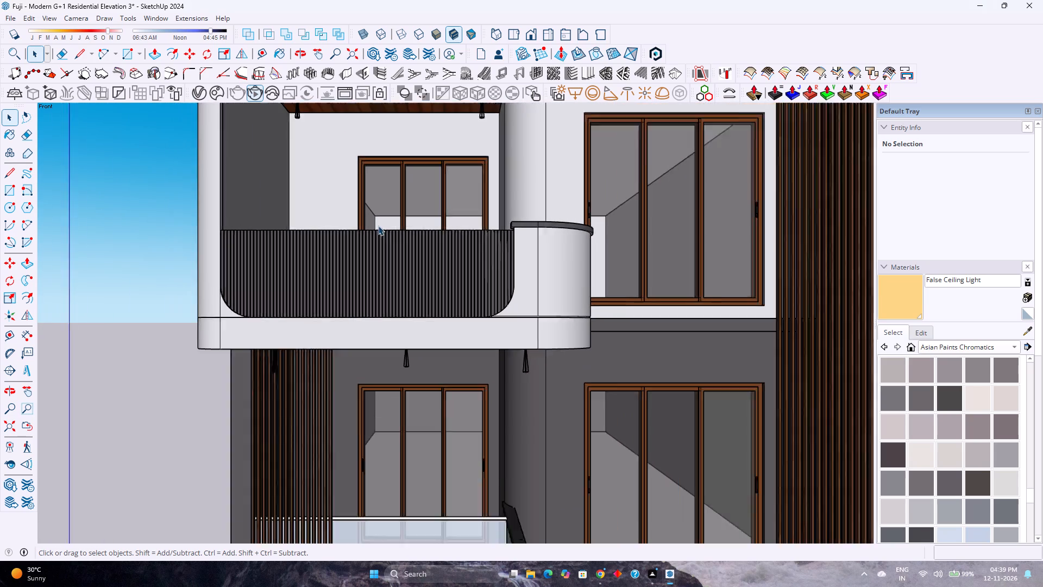
# Inspect the two upper floors together, comparing the offset ribbed balconies, glass railing, wooden ceiling and tall louvre screens.
pyautogui.scroll(-1, 378, 226)
pyautogui.scroll(3, 378, 226)
pyautogui.scroll(-7, 378, 226)
pyautogui.scroll(3, 379, 227)
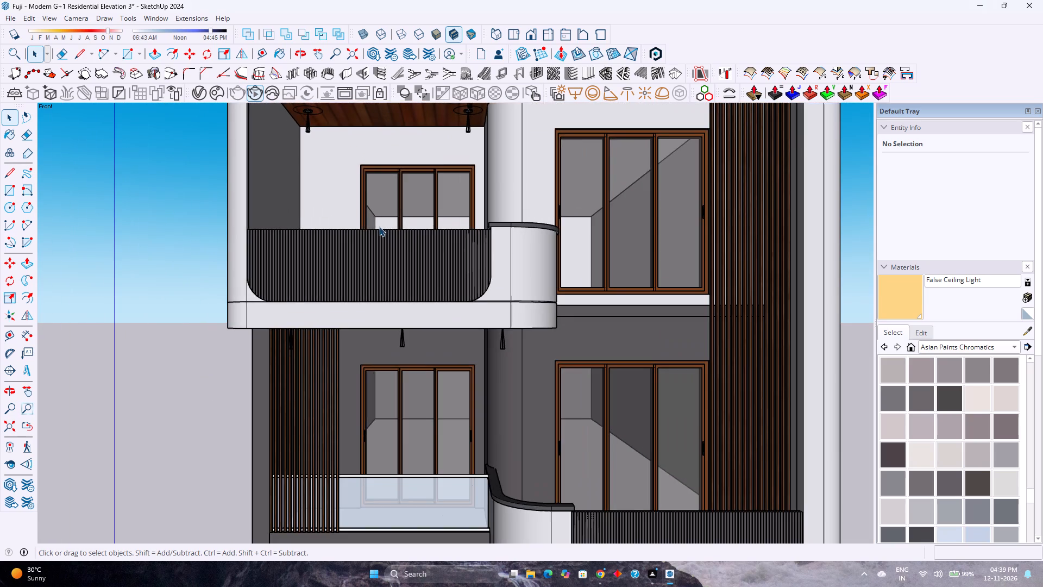
pyautogui.scroll(-3, 379, 227)
pyautogui.scroll(3, 379, 227)
pyautogui.scroll(-2, 378, 227)
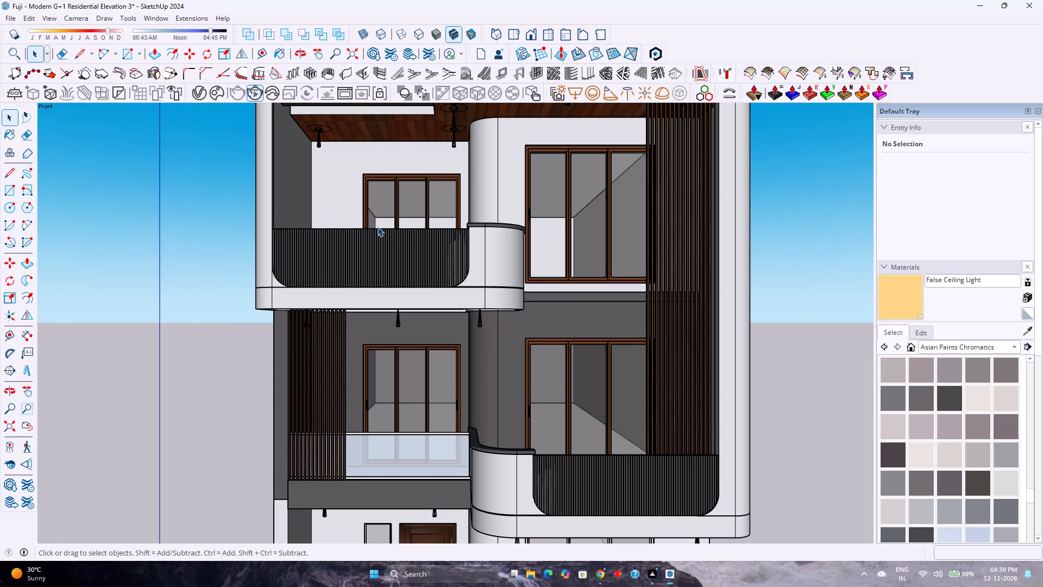
pyautogui.scroll(2, 378, 227)
pyautogui.scroll(-2, 378, 227)
pyautogui.scroll(1, 377, 227)
pyautogui.scroll(-2, 375, 224)
pyautogui.scroll(2, 375, 224)
pyautogui.scroll(-2, 375, 224)
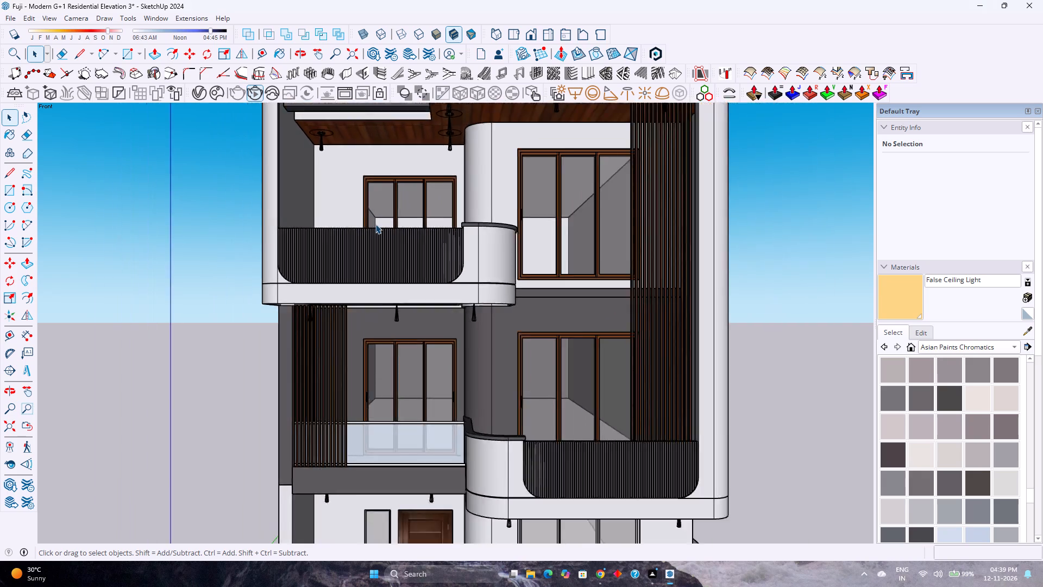
pyautogui.scroll(2, 375, 224)
pyautogui.scroll(-1, 375, 224)
pyautogui.scroll(1, 374, 225)
pyautogui.scroll(-1, 374, 225)
pyautogui.scroll(2, 374, 225)
pyautogui.scroll(-1, 374, 225)
pyautogui.scroll(1, 374, 225)
pyautogui.scroll(-3, 374, 225)
pyautogui.scroll(3, 374, 225)
pyautogui.scroll(-2, 374, 225)
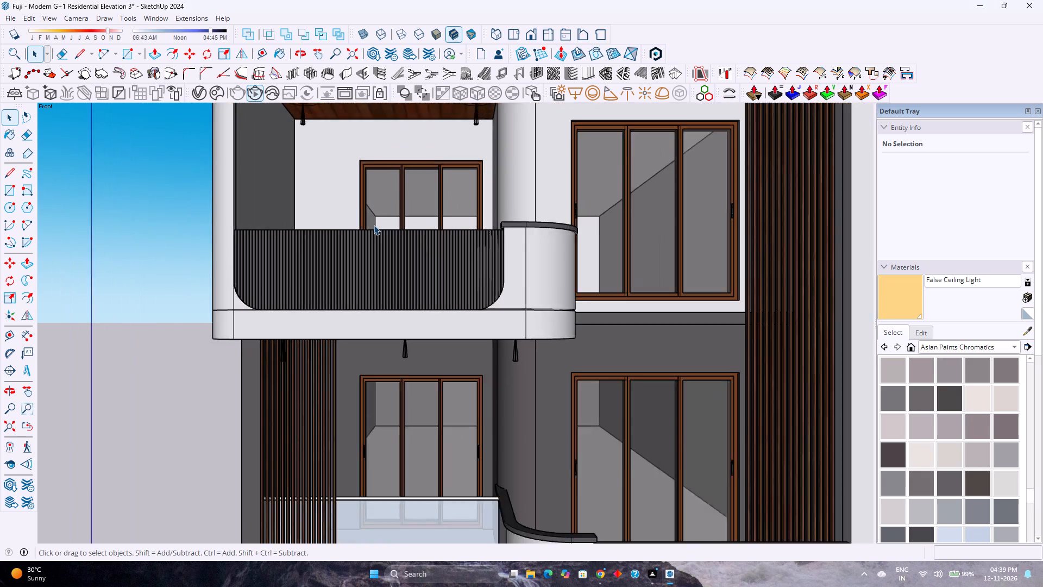
# Examine the top-floor balcony's slatted panel, rounded corners, white base band and the hanging lights beneath it at closer range.
pyautogui.scroll(-1, 374, 225)
pyautogui.scroll(3, 374, 225)
pyautogui.scroll(-3, 374, 225)
pyautogui.scroll(3, 374, 225)
pyautogui.scroll(-1, 374, 225)
pyautogui.scroll(1, 374, 225)
pyautogui.scroll(-3, 374, 225)
pyautogui.scroll(2, 374, 225)
pyautogui.scroll(-2, 374, 225)
pyautogui.scroll(2, 374, 225)
pyautogui.scroll(-1, 373, 226)
pyautogui.scroll(2, 372, 228)
pyautogui.scroll(-1, 372, 228)
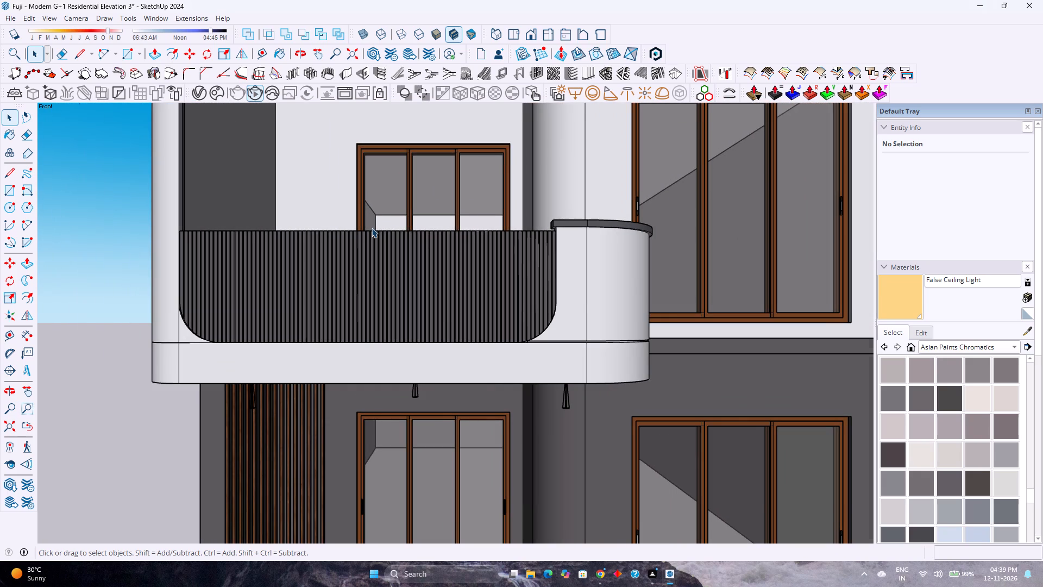
pyautogui.scroll(-1, 372, 228)
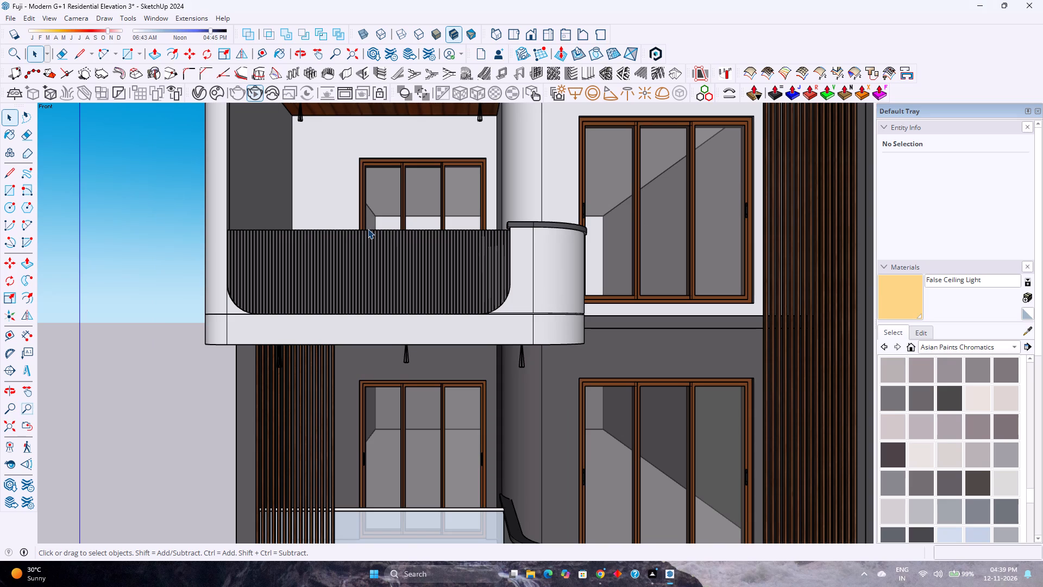
# Review how the upper and lower balconies, louvre screens and wood-framed windows align above the entrance.
pyautogui.scroll(2, 368, 229)
pyautogui.scroll(-2, 370, 227)
pyautogui.scroll(2, 370, 227)
pyautogui.scroll(-1, 370, 227)
pyautogui.scroll(1, 370, 227)
pyautogui.scroll(-2, 370, 227)
pyautogui.scroll(2, 370, 227)
pyautogui.scroll(-3, 370, 227)
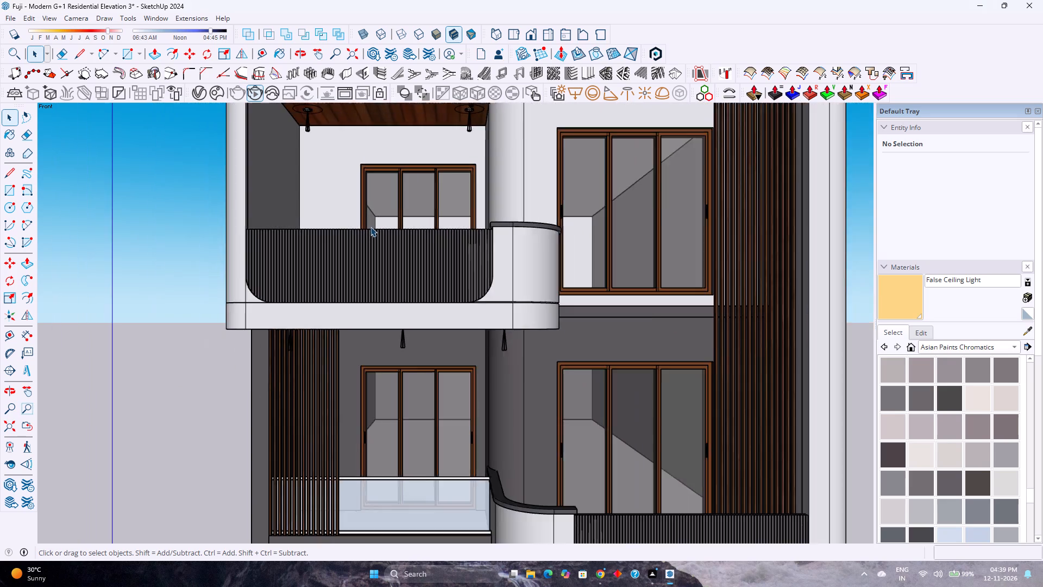
pyautogui.scroll(3, 370, 227)
pyautogui.scroll(-10, 370, 227)
pyautogui.scroll(3, 370, 227)
pyautogui.scroll(-3, 371, 227)
pyautogui.scroll(3, 371, 227)
pyautogui.scroll(-2, 372, 227)
pyautogui.scroll(2, 372, 227)
pyautogui.scroll(-2, 372, 227)
pyautogui.scroll(2, 372, 228)
pyautogui.scroll(-2, 372, 228)
pyautogui.scroll(2, 371, 228)
pyautogui.scroll(-2, 371, 228)
pyautogui.scroll(1, 371, 228)
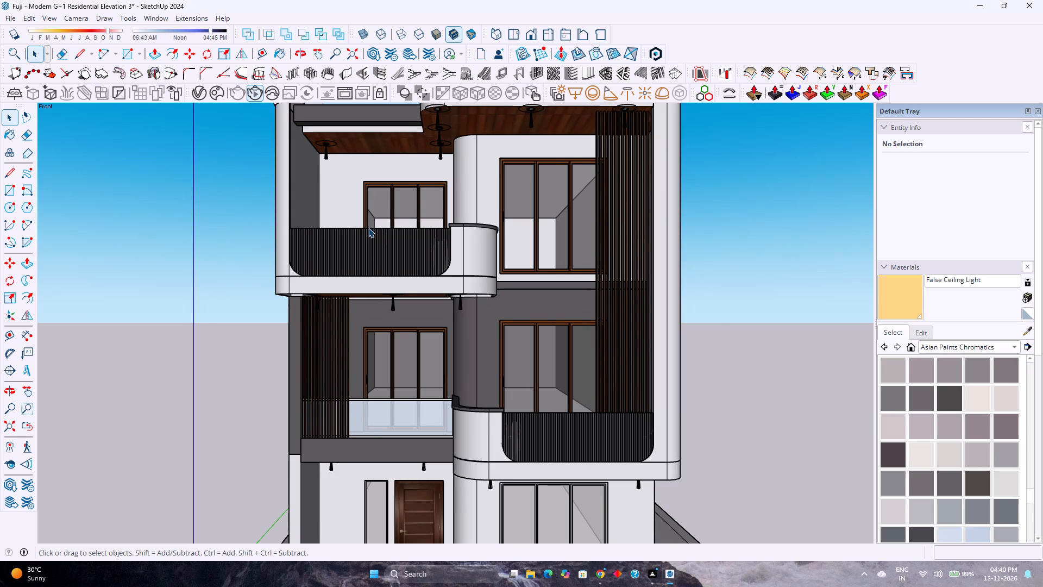
pyautogui.scroll(1, 368, 228)
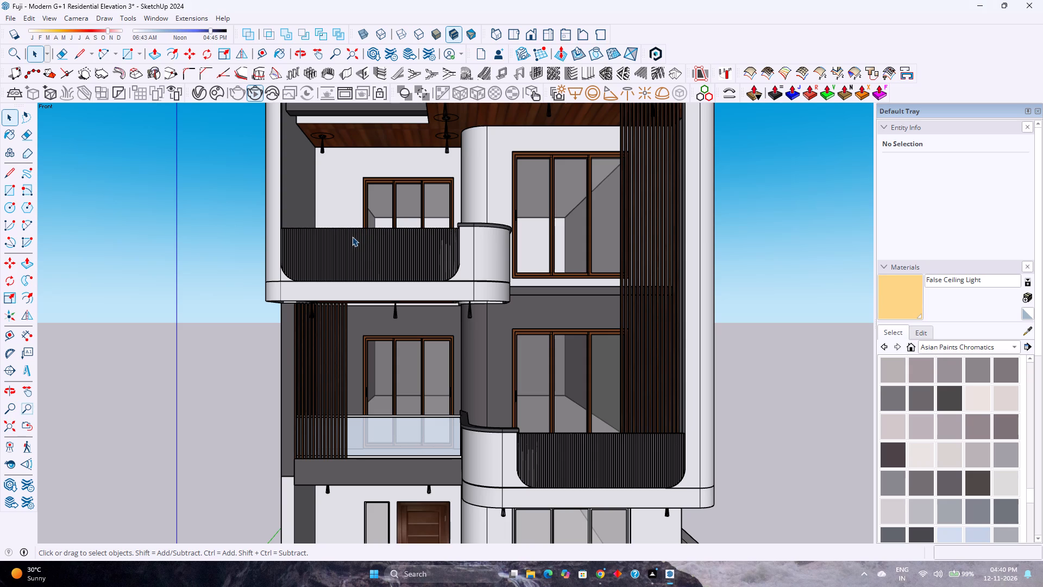
# Review the whole front elevation from the roof parapet down to the entrance steps and compound wall.
pyautogui.scroll(-10, 350, 230)
pyautogui.scroll(3, 350, 231)
pyautogui.scroll(-3, 352, 230)
pyautogui.scroll(2, 352, 230)
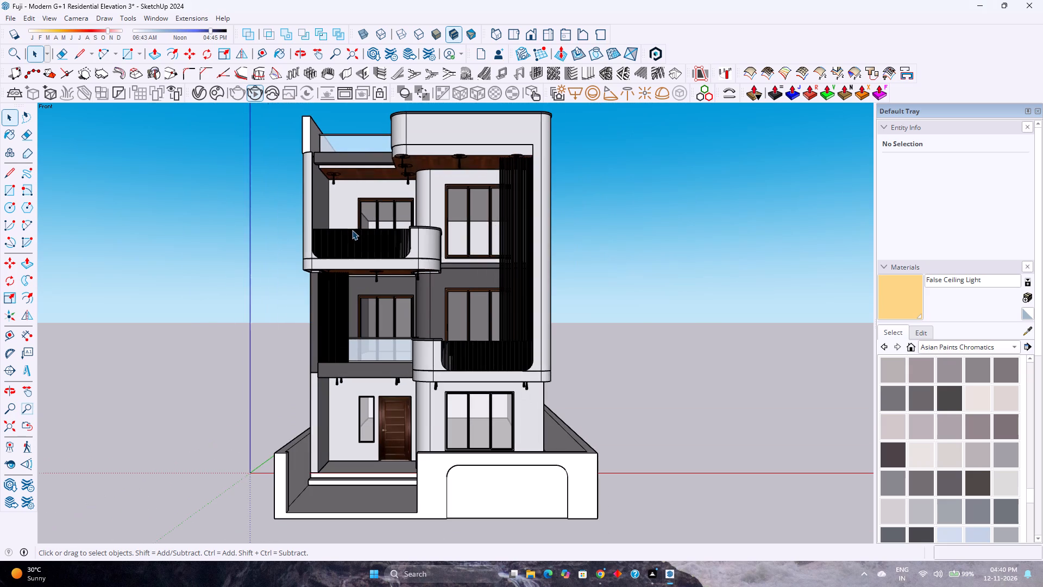
pyautogui.scroll(1, 352, 230)
pyautogui.scroll(-2, 350, 232)
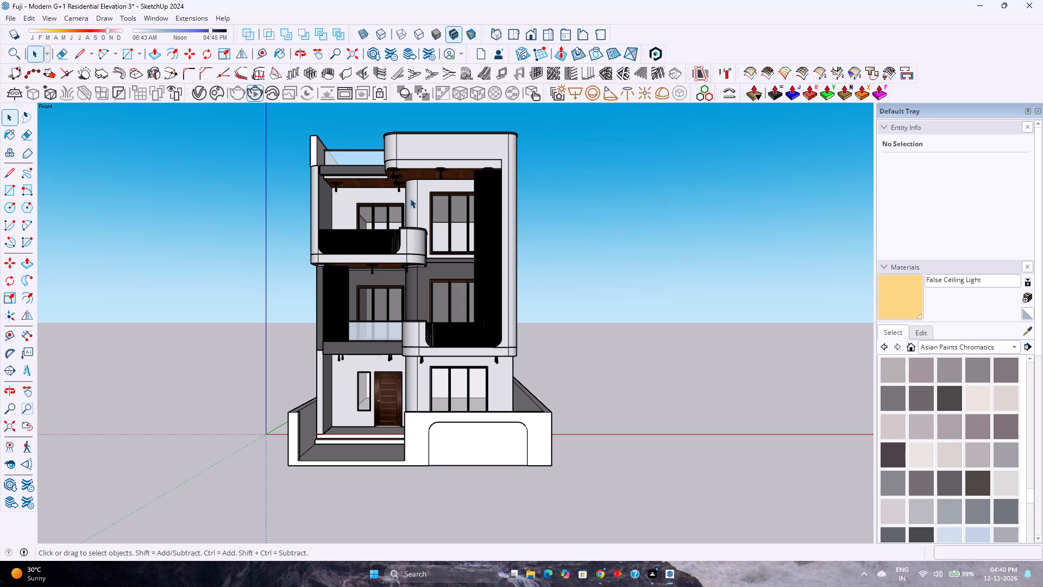
pyautogui.scroll(-2, 409, 200)
pyautogui.scroll(2, 409, 200)
pyautogui.scroll(-1, 409, 200)
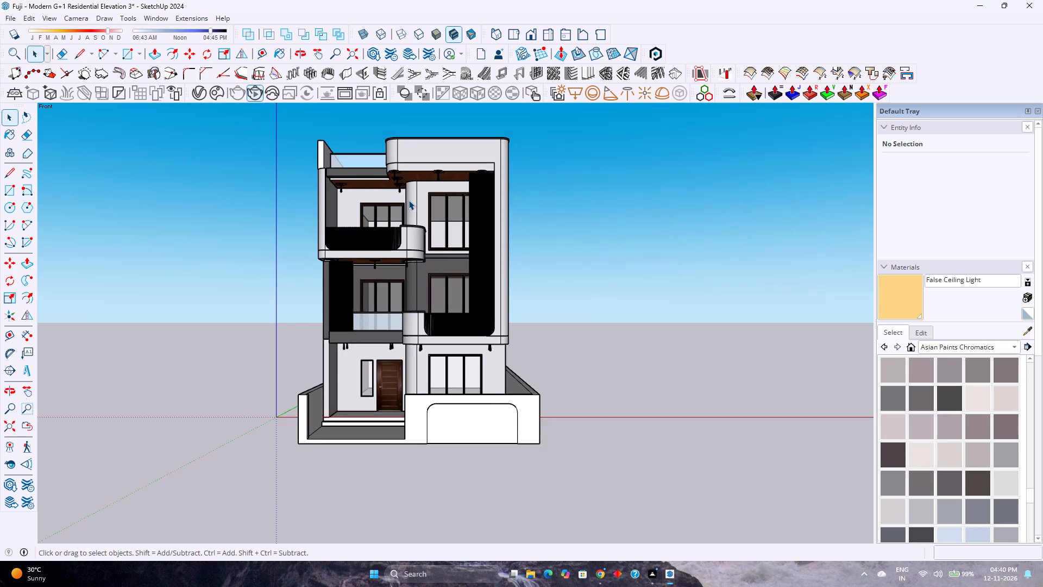
pyautogui.scroll(-1, 408, 201)
pyautogui.scroll(1, 408, 201)
pyautogui.scroll(-1, 407, 202)
pyautogui.scroll(2, 407, 204)
pyautogui.scroll(-1, 391, 213)
# Inspect the facade's balconies, ceiling lights, louvre screens and windows on all floors from a middle distance.
pyautogui.scroll(3, 391, 213)
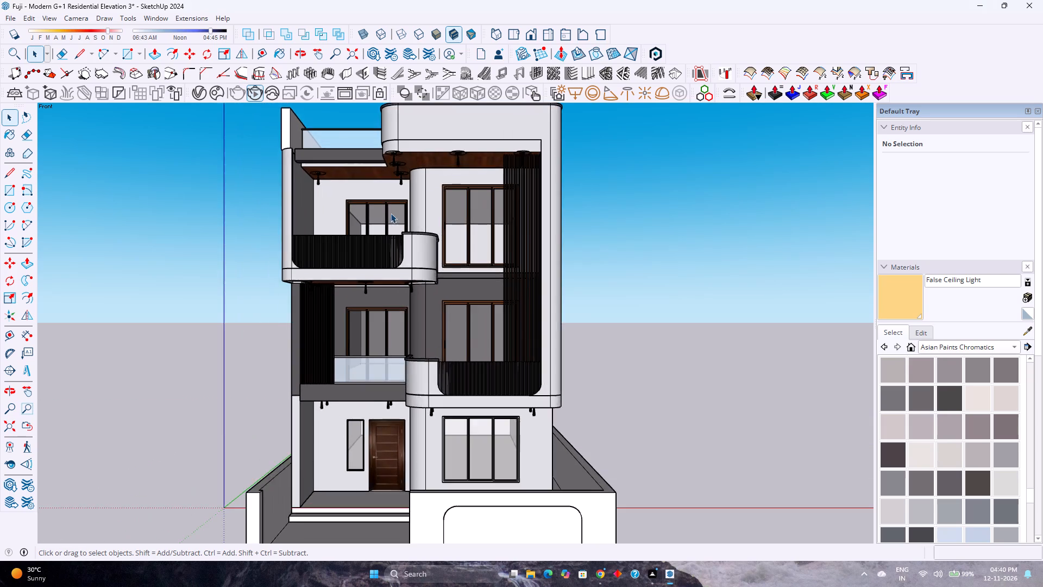
pyautogui.scroll(1, 372, 215)
pyautogui.scroll(-4, 371, 216)
pyautogui.scroll(2, 370, 217)
pyautogui.scroll(-3, 369, 217)
pyautogui.scroll(3, 369, 217)
pyautogui.scroll(-2, 368, 219)
pyautogui.scroll(3, 366, 221)
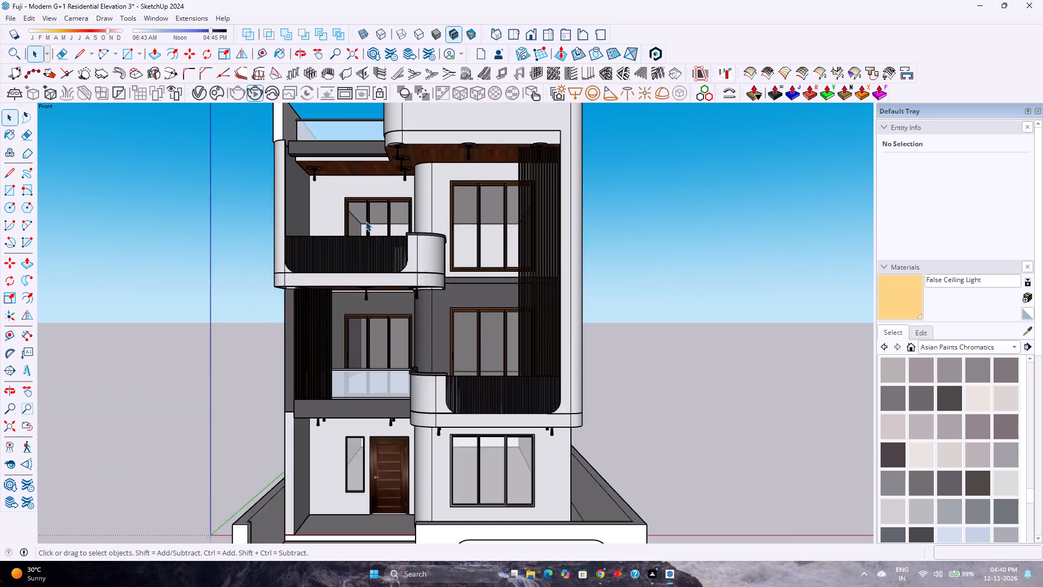
pyautogui.scroll(-2, 366, 221)
pyautogui.scroll(2, 366, 221)
pyautogui.scroll(-2, 366, 221)
pyautogui.scroll(3, 366, 221)
pyautogui.scroll(-3, 366, 221)
pyautogui.scroll(3, 366, 222)
pyautogui.scroll(-3, 366, 222)
pyautogui.scroll(3, 366, 222)
pyautogui.scroll(-3, 364, 223)
pyautogui.scroll(3, 364, 223)
pyautogui.scroll(-2, 364, 223)
pyautogui.scroll(2, 364, 223)
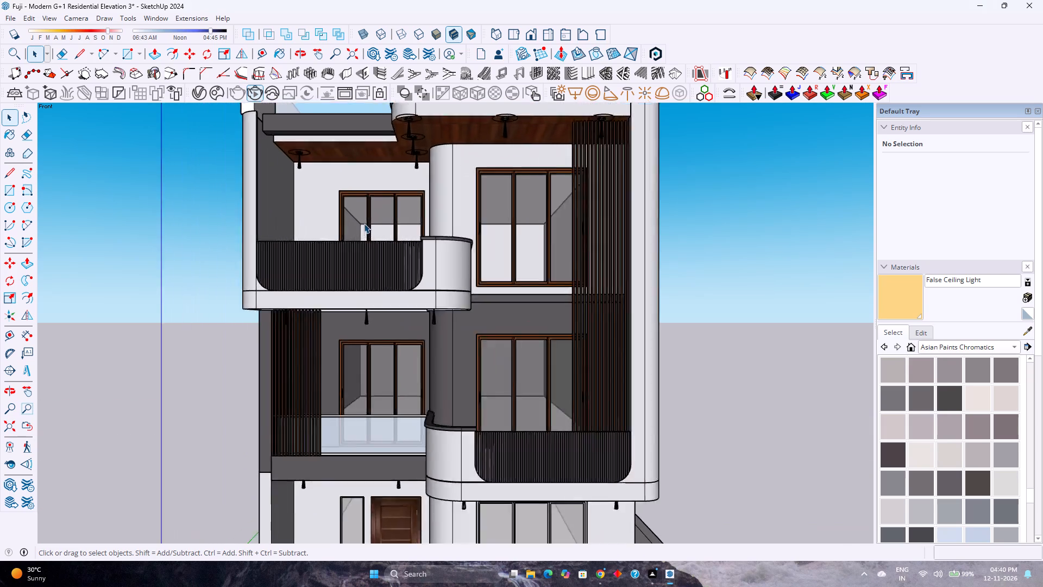
pyautogui.scroll(1, 364, 223)
pyautogui.scroll(-3, 364, 223)
pyautogui.scroll(2, 364, 223)
pyautogui.scroll(-2, 364, 223)
# Check the overall massing and proportions of the complete building with its compound wall from farther away.
pyautogui.scroll(-9, 364, 223)
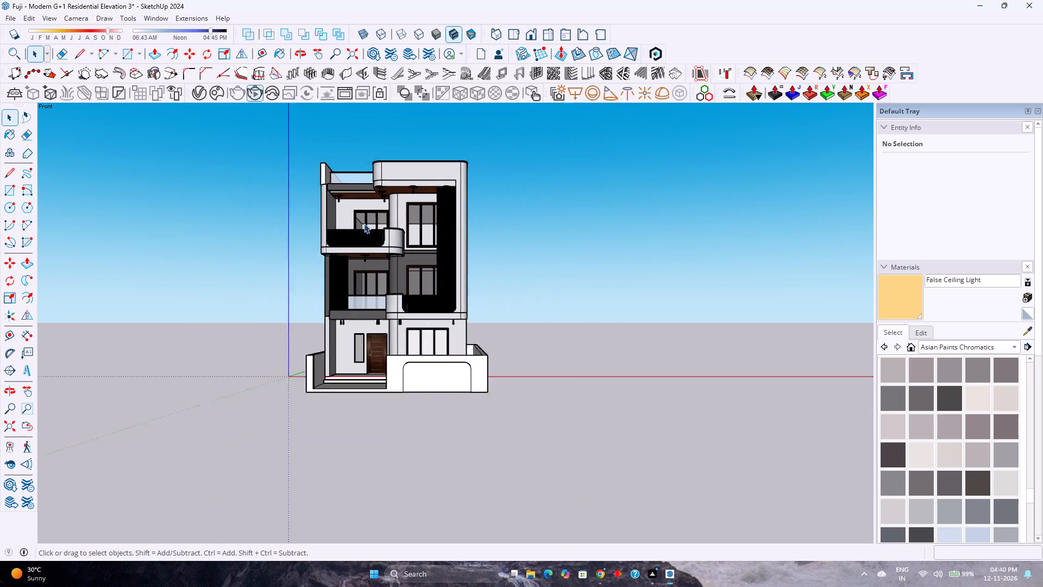
pyautogui.scroll(-1, 364, 223)
pyautogui.scroll(2, 364, 223)
pyautogui.scroll(-3, 364, 223)
pyautogui.scroll(4, 364, 223)
pyautogui.scroll(-2, 364, 223)
pyautogui.scroll(3, 364, 223)
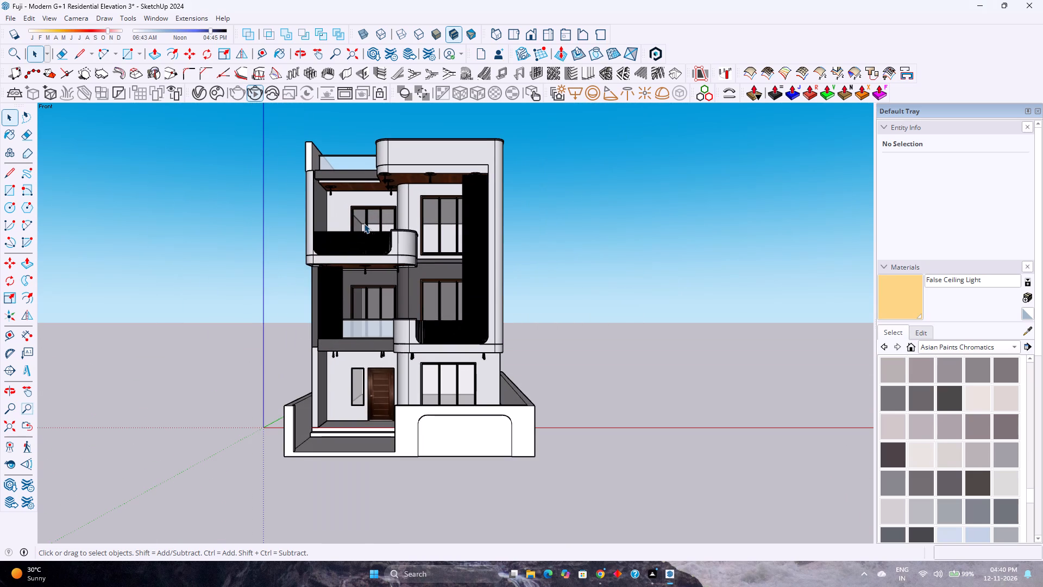
# Examine the stacked balconies and louvre screens together with the ground-floor door and windows at closer range.
pyautogui.scroll(7, 364, 223)
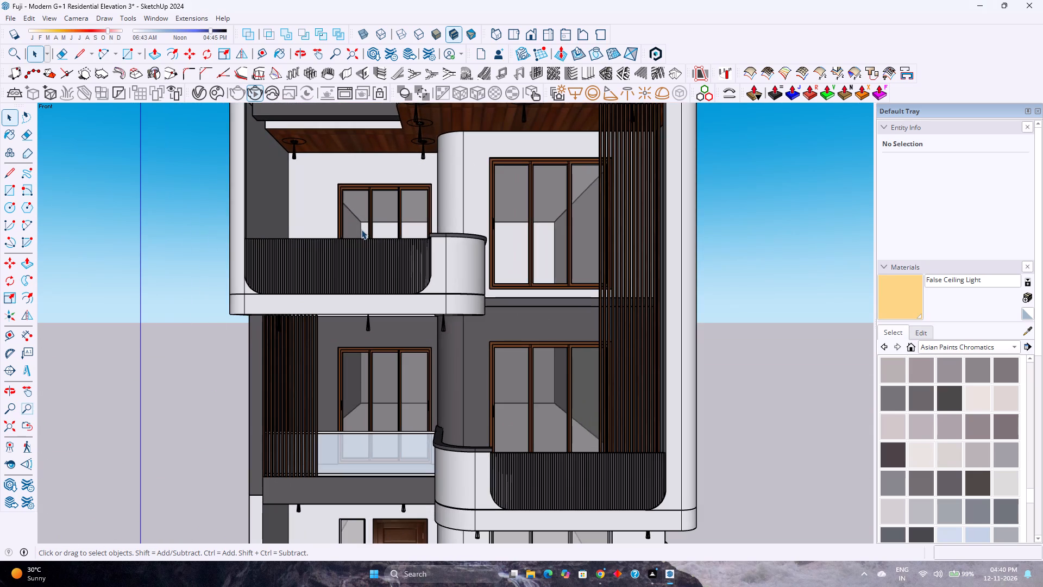
pyautogui.scroll(3, 361, 229)
pyautogui.scroll(-9, 361, 229)
pyautogui.scroll(2, 361, 229)
pyautogui.scroll(-1, 361, 229)
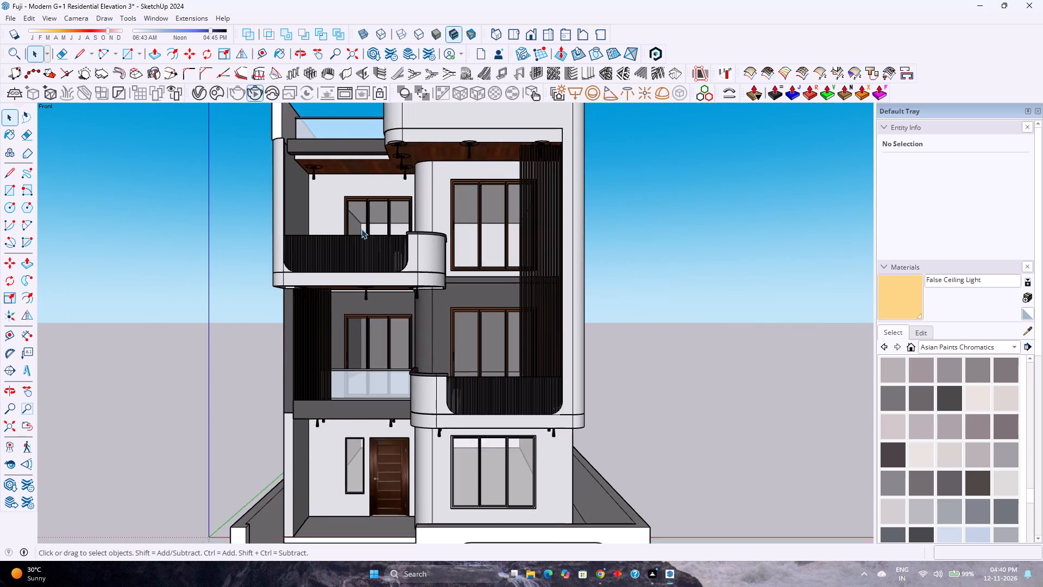
pyautogui.scroll(-1, 361, 229)
pyautogui.scroll(2, 361, 229)
pyautogui.scroll(-2, 361, 229)
pyautogui.scroll(3, 361, 229)
pyautogui.scroll(-2, 361, 229)
pyautogui.scroll(1, 361, 229)
pyautogui.scroll(-3, 361, 229)
pyautogui.scroll(2, 361, 229)
pyautogui.scroll(-2, 361, 229)
pyautogui.scroll(2, 361, 229)
pyautogui.scroll(-2, 361, 229)
pyautogui.scroll(2, 361, 229)
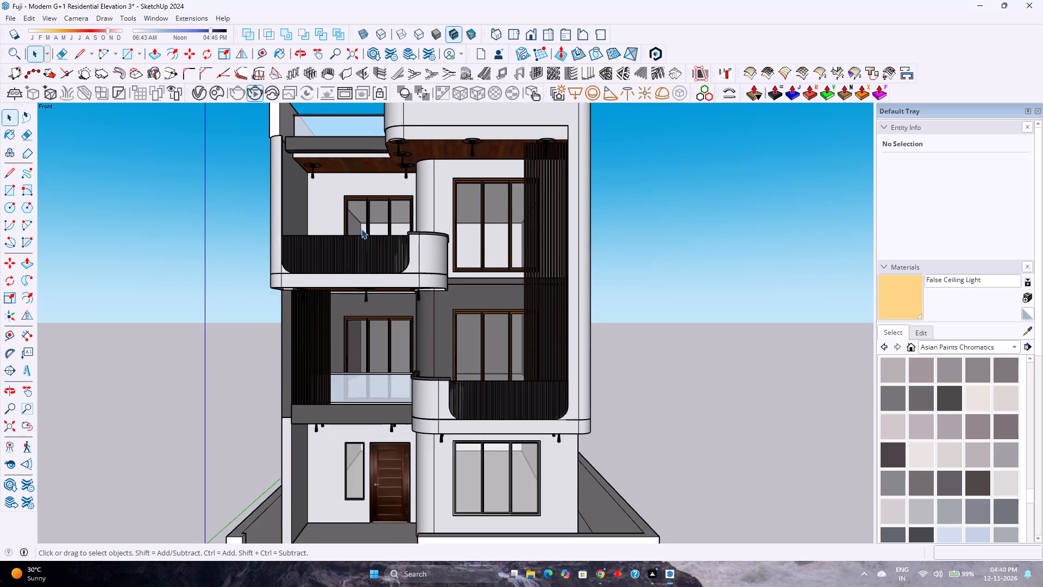
# Examine the stacked balconies, louvre screens and windows from the ground-floor entrance up to the wooden ceiling at the top.
pyautogui.scroll(-1, 361, 229)
pyautogui.scroll(3, 361, 229)
pyautogui.scroll(-3, 361, 229)
pyautogui.scroll(2, 361, 229)
pyautogui.scroll(-2, 361, 229)
pyautogui.scroll(3, 361, 229)
pyautogui.scroll(-3, 361, 229)
pyautogui.scroll(2, 361, 229)
pyautogui.scroll(-2, 361, 229)
pyautogui.scroll(2, 361, 229)
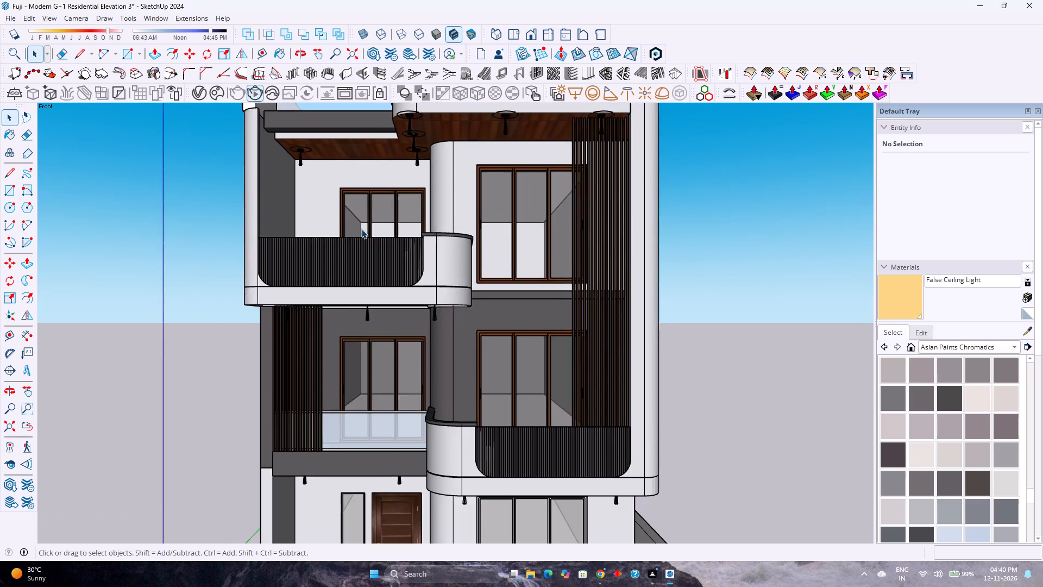
pyautogui.scroll(-1, 361, 229)
pyautogui.scroll(1, 361, 229)
pyautogui.scroll(-1, 361, 229)
pyautogui.scroll(2, 361, 229)
pyautogui.scroll(-3, 361, 229)
pyautogui.scroll(3, 361, 229)
pyautogui.scroll(-2, 361, 229)
pyautogui.scroll(3, 361, 229)
pyautogui.scroll(-3, 361, 229)
pyautogui.scroll(3, 361, 229)
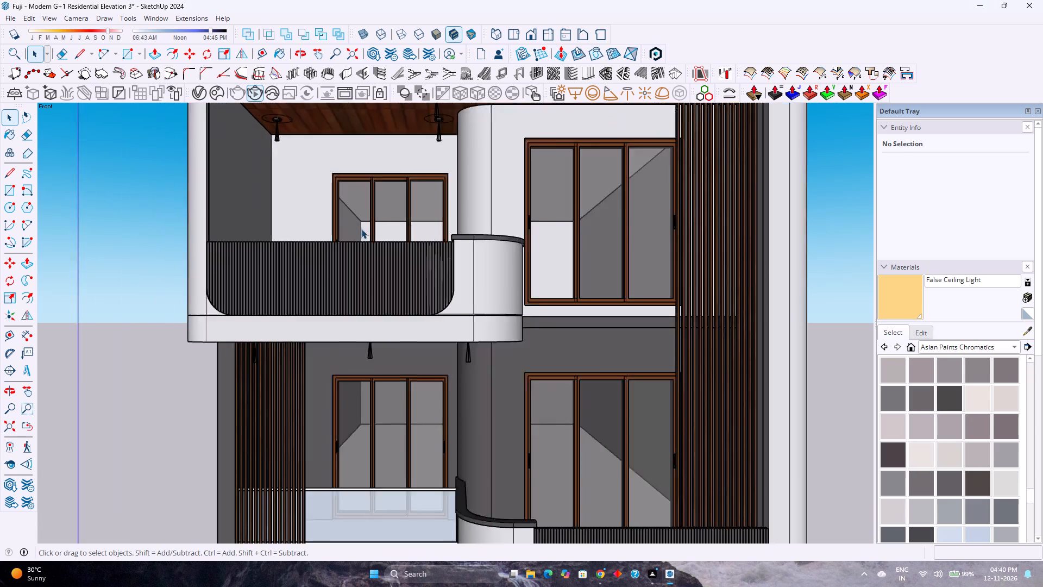
# Inspect the upper balcony's ribbed slat front and rounded corner together with the brown-framed windows around it.
pyautogui.scroll(-3, 361, 229)
pyautogui.scroll(3, 361, 229)
pyautogui.scroll(-3, 361, 229)
pyautogui.scroll(3, 361, 229)
pyautogui.scroll(-3, 361, 229)
pyautogui.scroll(3, 361, 229)
pyautogui.scroll(-3, 361, 229)
pyautogui.scroll(3, 361, 229)
pyautogui.scroll(-4, 361, 229)
pyautogui.scroll(3, 361, 229)
pyautogui.scroll(-3, 361, 229)
pyautogui.scroll(3, 361, 229)
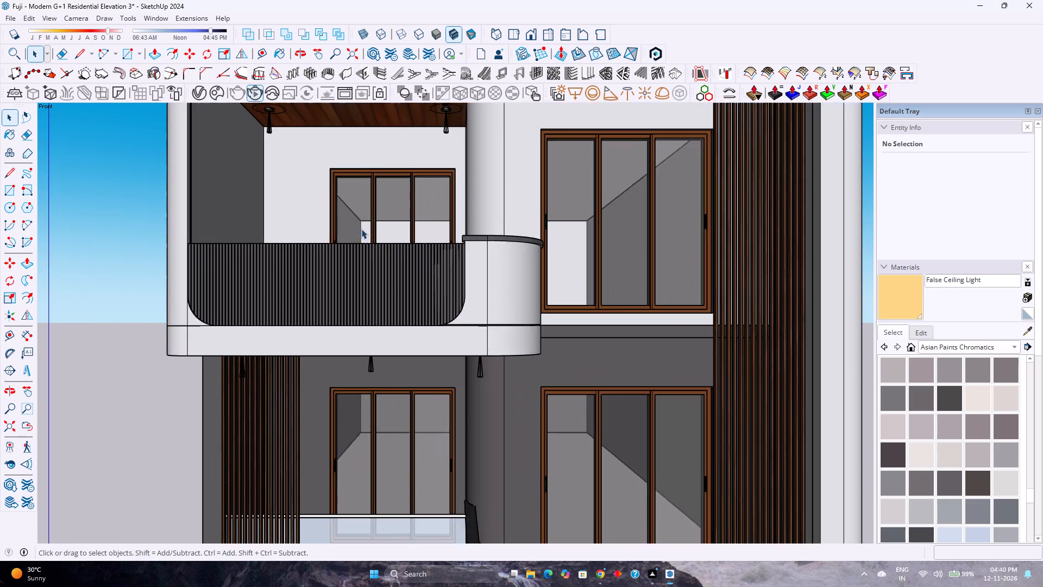
pyautogui.scroll(-1, 361, 229)
pyautogui.scroll(2, 361, 229)
pyautogui.scroll(-2, 361, 229)
pyautogui.scroll(2, 361, 229)
pyautogui.scroll(-3, 361, 229)
pyautogui.scroll(3, 361, 229)
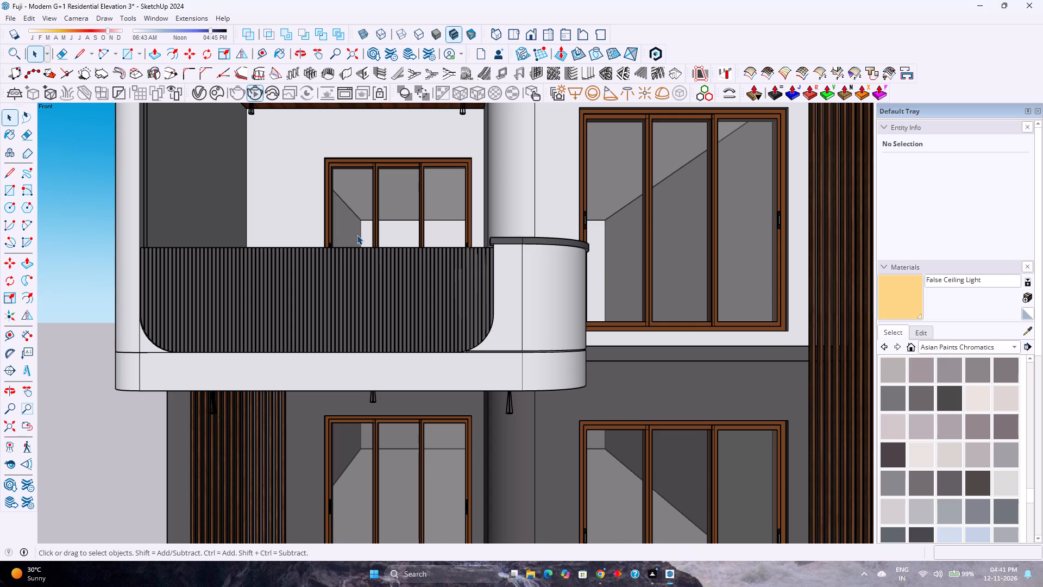
pyautogui.scroll(-3, 357, 235)
pyautogui.scroll(3, 357, 235)
pyautogui.scroll(-4, 357, 235)
pyautogui.scroll(4, 357, 235)
pyautogui.scroll(-4, 357, 235)
pyautogui.scroll(3, 356, 235)
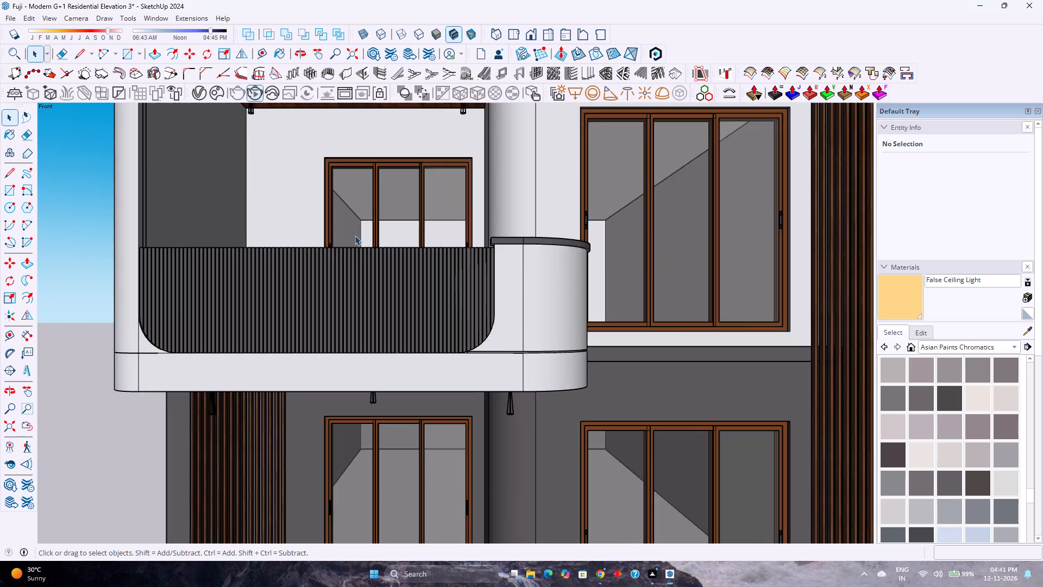
pyautogui.scroll(-2, 355, 235)
pyautogui.scroll(1, 354, 234)
pyautogui.scroll(-3, 354, 234)
pyautogui.scroll(3, 354, 234)
pyautogui.scroll(-1, 354, 234)
pyautogui.scroll(1, 354, 234)
pyautogui.scroll(-4, 354, 234)
pyautogui.scroll(3, 354, 234)
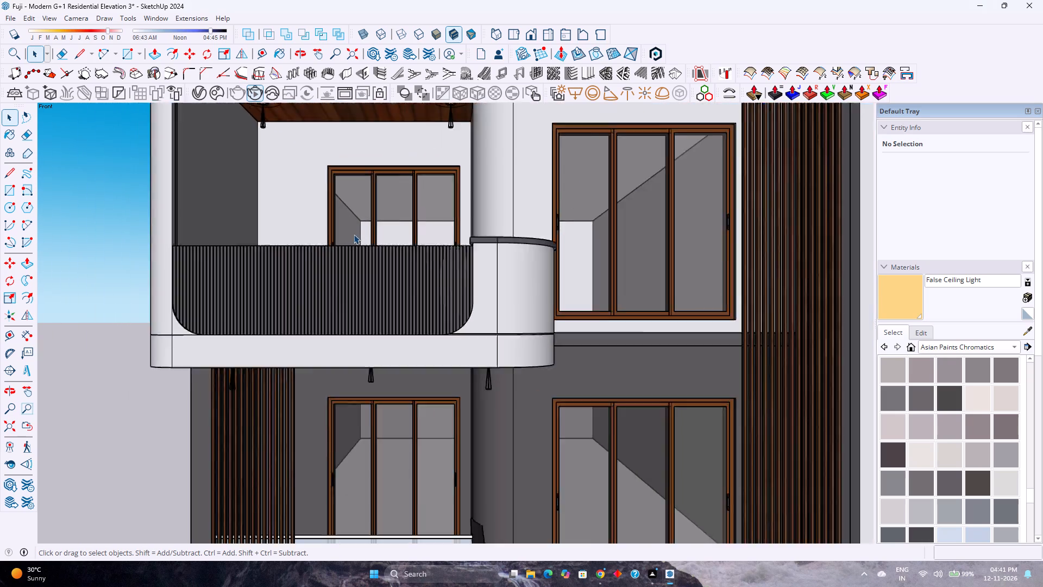
pyautogui.scroll(1, 354, 234)
pyautogui.scroll(-2, 354, 234)
pyautogui.scroll(3, 354, 234)
pyautogui.scroll(-3, 354, 234)
pyautogui.scroll(3, 354, 234)
pyautogui.scroll(-3, 354, 234)
pyautogui.scroll(3, 354, 234)
pyautogui.scroll(-4, 354, 234)
pyautogui.scroll(2, 354, 234)
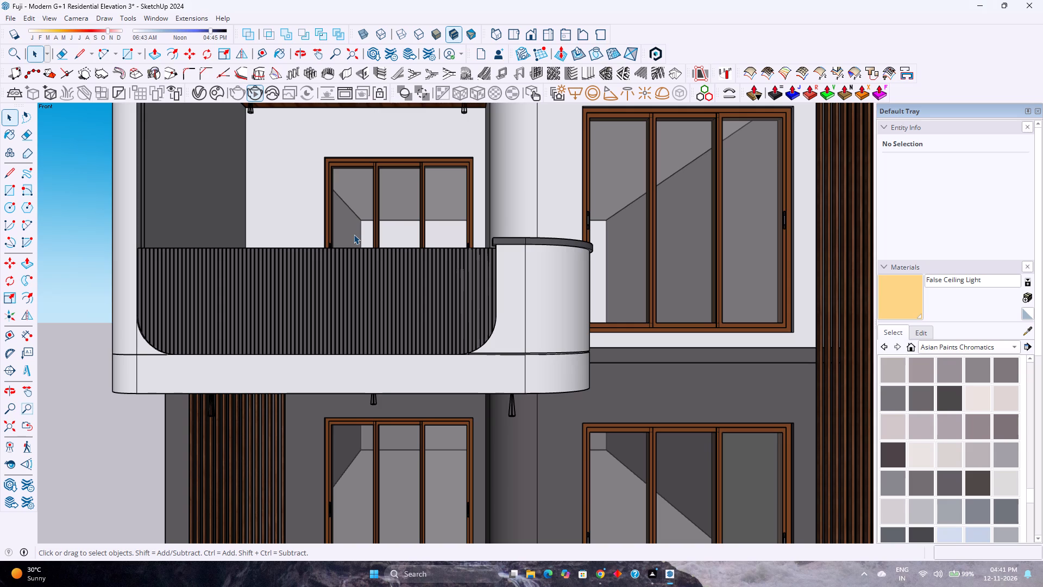
pyautogui.scroll(1, 354, 234)
pyautogui.scroll(-2, 354, 234)
pyautogui.scroll(3, 354, 234)
pyautogui.scroll(-3, 354, 234)
# Review both balconies, the glass railing, louvre screens and ceiling lights together from a middle distance.
pyautogui.scroll(-4, 354, 234)
pyautogui.scroll(2, 354, 234)
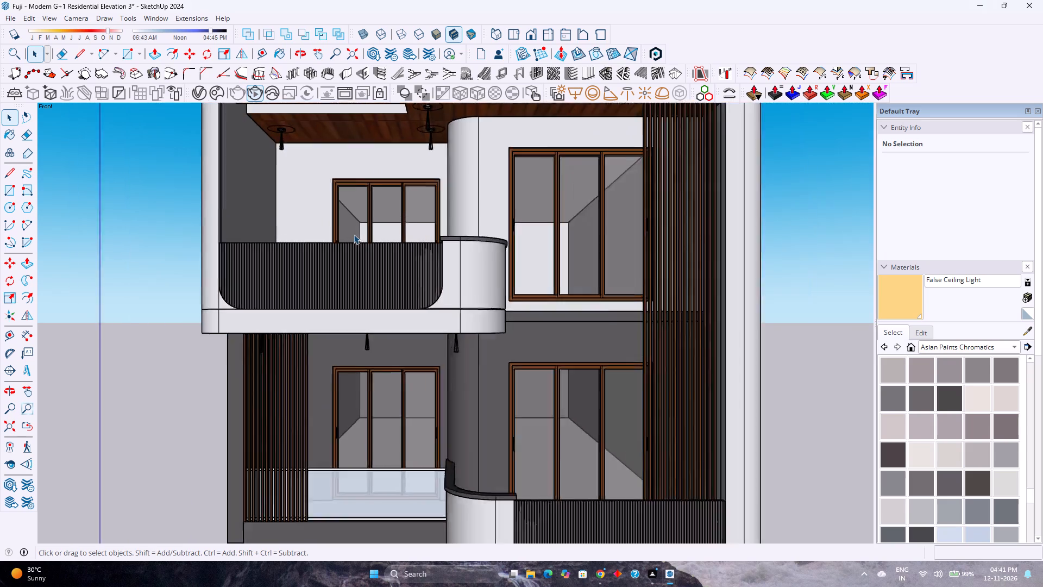
pyautogui.scroll(1, 354, 234)
pyautogui.scroll(-4, 354, 234)
pyautogui.scroll(2, 354, 234)
pyautogui.scroll(-3, 354, 234)
pyautogui.scroll(2, 354, 234)
pyautogui.scroll(-3, 354, 234)
pyautogui.scroll(3, 354, 234)
pyautogui.scroll(-3, 354, 234)
pyautogui.scroll(2, 354, 234)
pyautogui.scroll(-2, 354, 234)
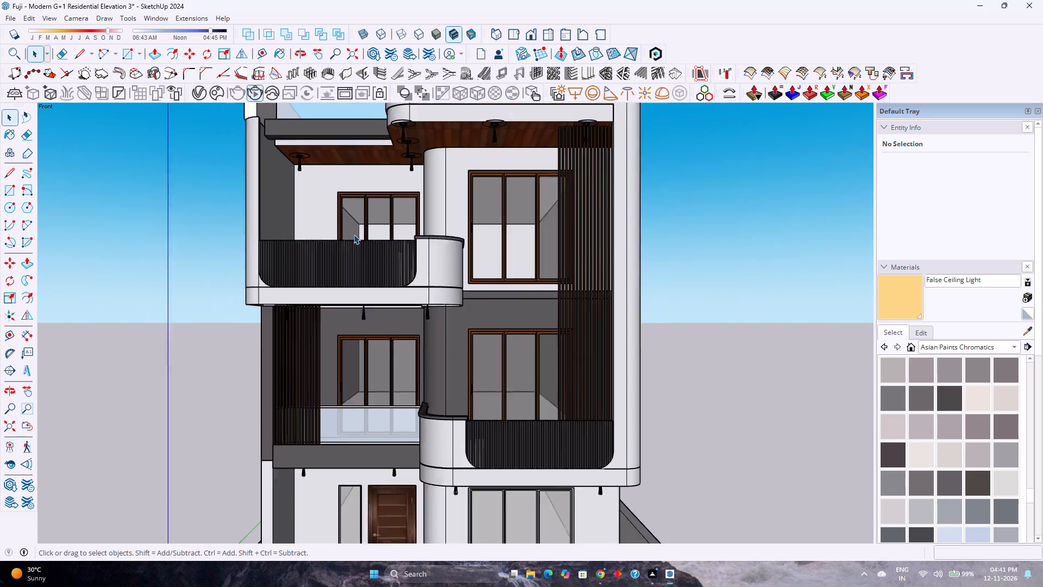
pyautogui.scroll(-1, 354, 234)
pyautogui.scroll(3, 354, 234)
pyautogui.scroll(-3, 354, 234)
pyautogui.scroll(3, 354, 234)
pyautogui.scroll(-3, 354, 234)
pyautogui.scroll(2, 354, 234)
pyautogui.scroll(-3, 354, 234)
pyautogui.scroll(2, 354, 234)
pyautogui.scroll(-3, 354, 234)
pyautogui.scroll(2, 354, 234)
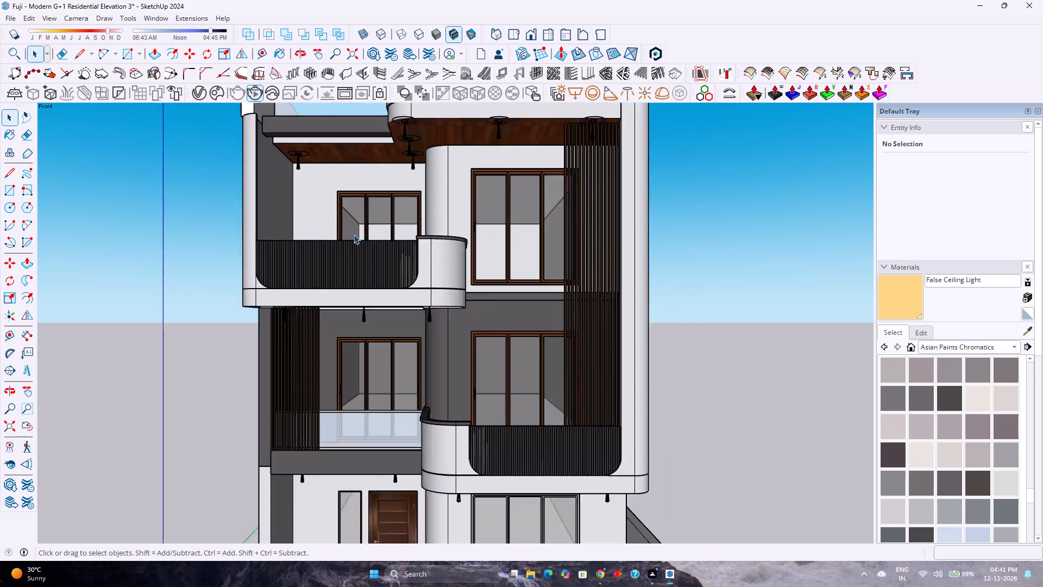
pyautogui.scroll(2, 354, 234)
pyautogui.scroll(-3, 354, 234)
pyautogui.scroll(3, 354, 234)
pyautogui.scroll(-3, 354, 234)
pyautogui.scroll(2, 354, 234)
pyautogui.scroll(-2, 354, 234)
pyautogui.scroll(3, 354, 234)
pyautogui.scroll(-3, 354, 234)
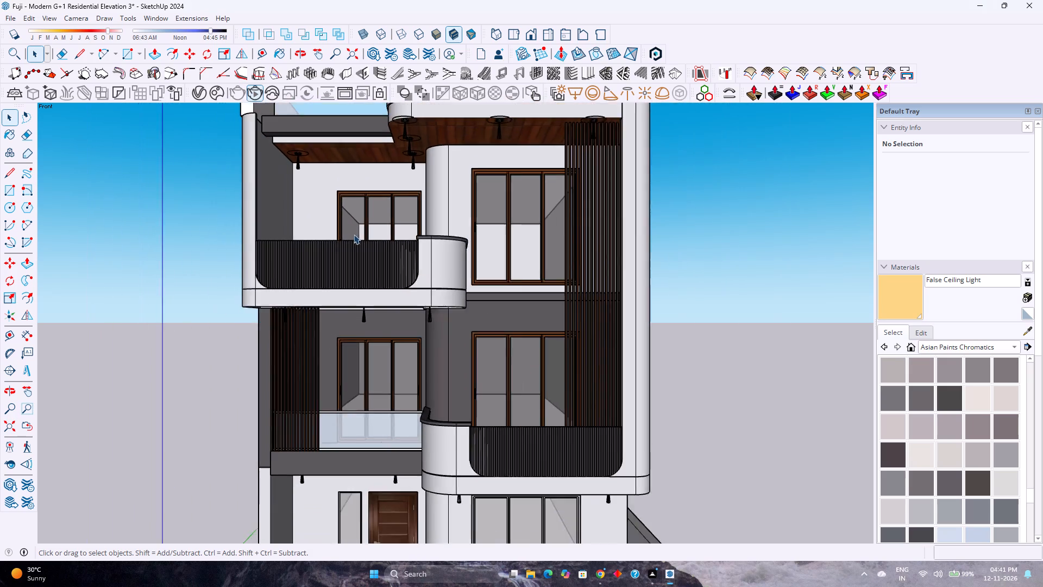
pyautogui.scroll(3, 354, 234)
pyautogui.scroll(-3, 354, 234)
pyautogui.scroll(3, 354, 234)
pyautogui.scroll(-3, 354, 234)
pyautogui.scroll(3, 354, 234)
pyautogui.scroll(-3, 354, 234)
pyautogui.scroll(3, 354, 234)
pyautogui.scroll(-3, 354, 234)
# Compare the upper balcony and its downlights with the tall louvre screen and the windows on both floors.
pyautogui.scroll(2, 354, 234)
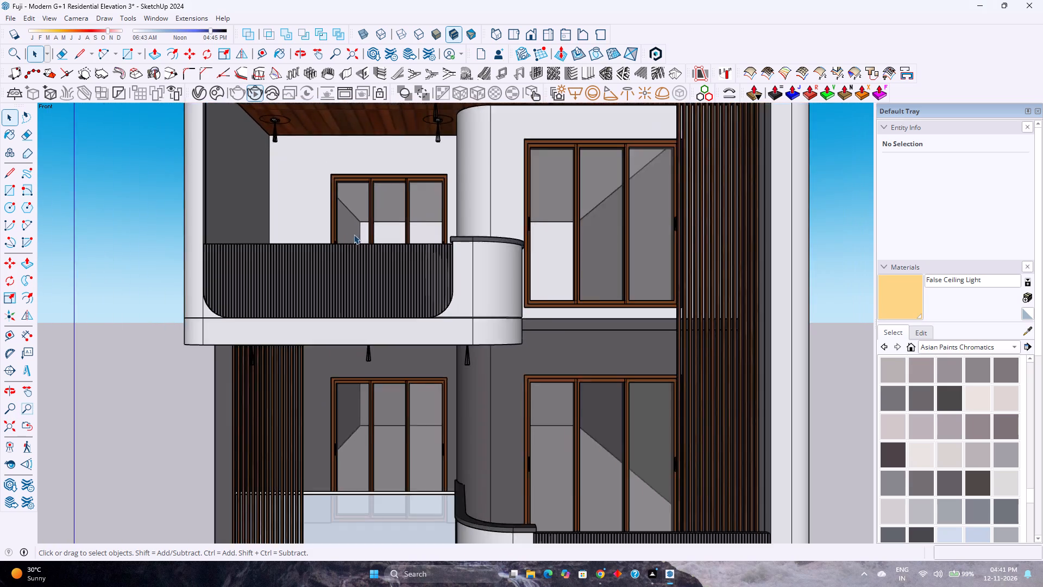
pyautogui.scroll(-3, 354, 234)
pyautogui.scroll(3, 354, 234)
pyautogui.scroll(-3, 354, 234)
pyautogui.scroll(3, 354, 234)
pyautogui.scroll(-4, 354, 234)
pyautogui.scroll(4, 354, 234)
pyautogui.scroll(-3, 354, 234)
pyautogui.scroll(3, 354, 234)
pyautogui.scroll(-3, 354, 234)
pyautogui.scroll(3, 354, 234)
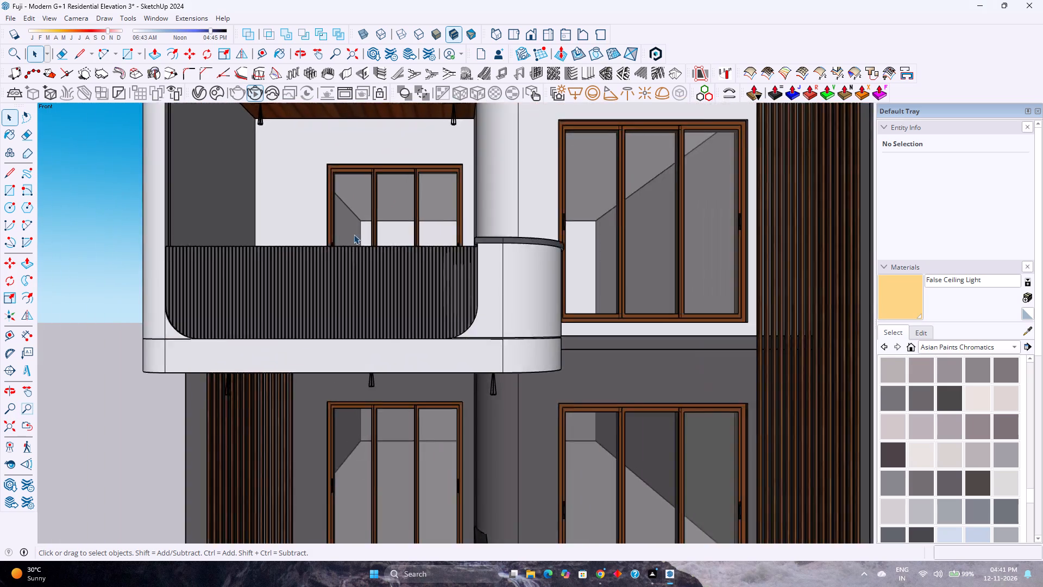
pyautogui.scroll(-2, 354, 234)
pyautogui.scroll(3, 354, 234)
pyautogui.scroll(-3, 354, 234)
pyautogui.scroll(2, 354, 234)
pyautogui.scroll(-3, 354, 234)
pyautogui.scroll(3, 354, 234)
pyautogui.scroll(-3, 354, 234)
pyautogui.scroll(2, 354, 234)
pyautogui.scroll(-3, 354, 234)
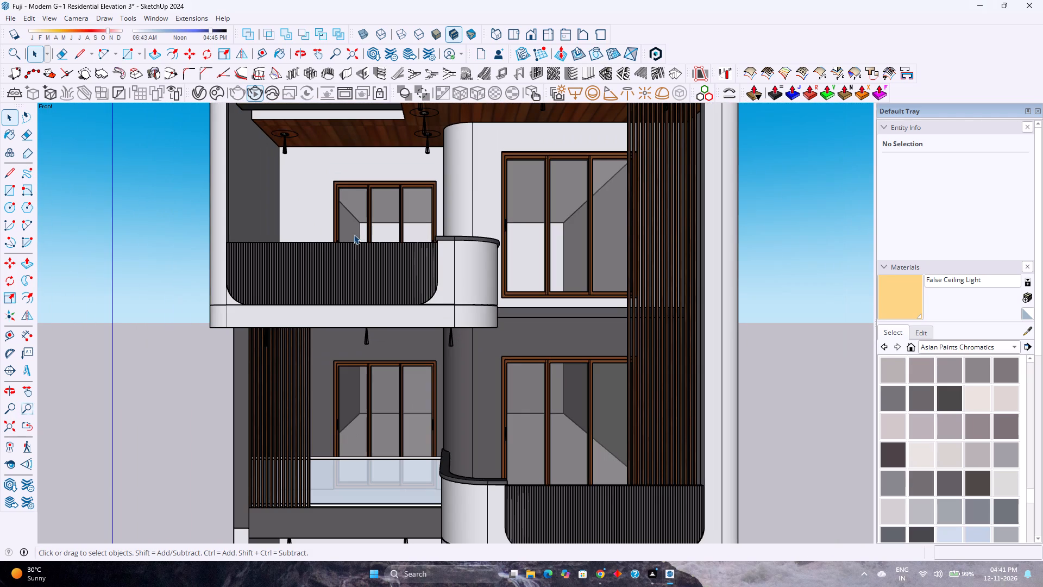
pyautogui.scroll(3, 354, 234)
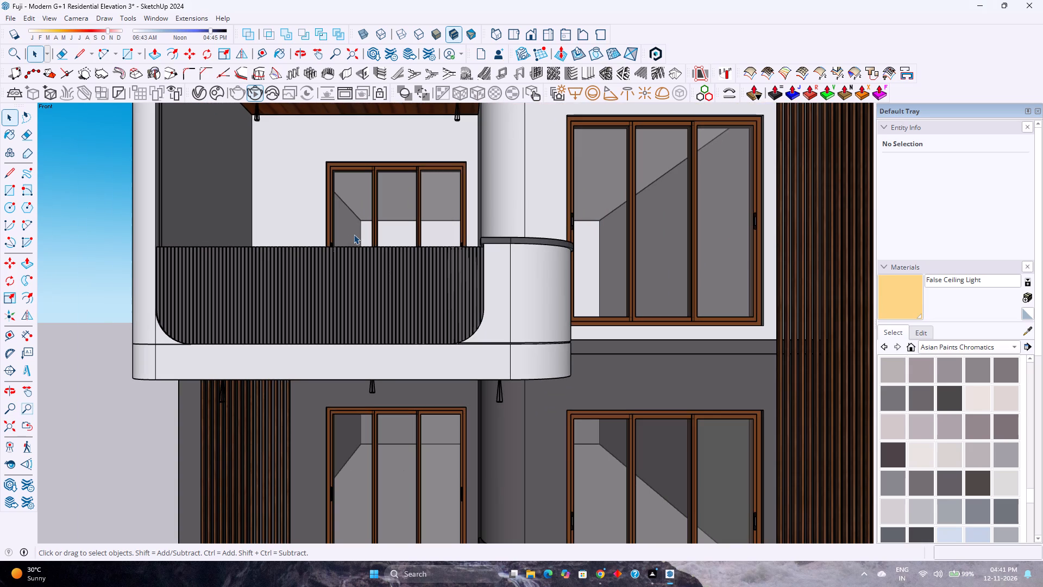
pyautogui.scroll(-1, 354, 234)
pyautogui.scroll(1, 354, 234)
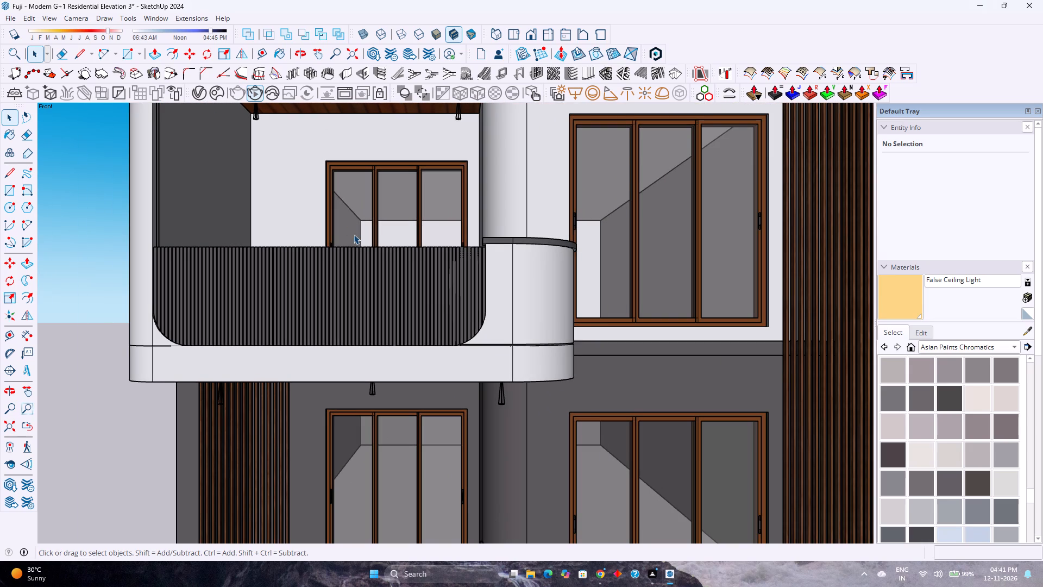
pyautogui.scroll(-3, 354, 234)
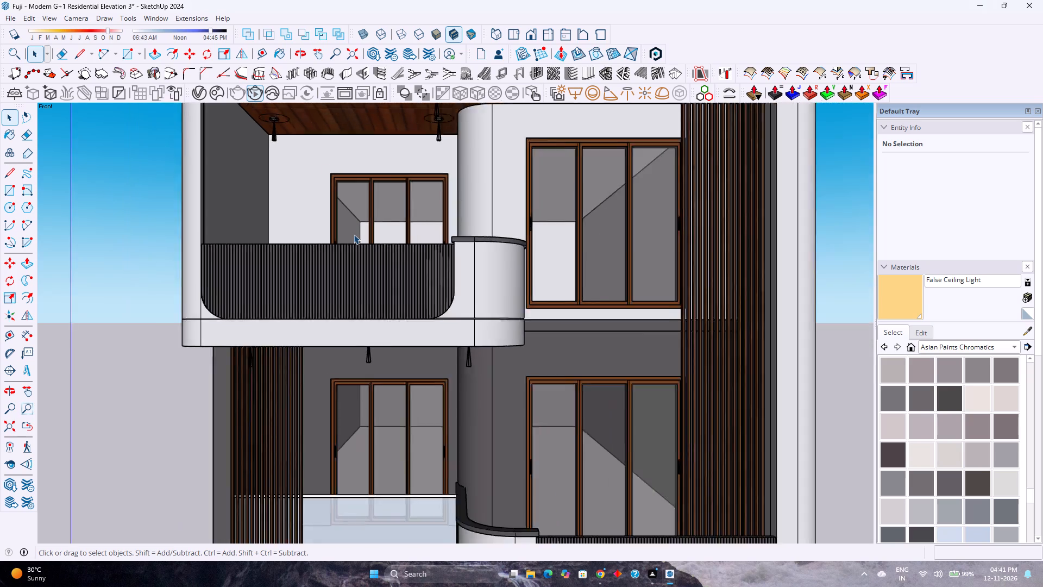
# Examine the upper balcony's ribbed slat panel, white base band and curved end at close range.
pyautogui.scroll(3, 354, 234)
pyautogui.scroll(-3, 354, 234)
pyautogui.scroll(3, 354, 234)
pyautogui.scroll(-3, 354, 234)
pyautogui.scroll(3, 354, 234)
pyautogui.scroll(-2, 354, 234)
pyautogui.scroll(2, 354, 234)
pyautogui.scroll(-3, 354, 234)
pyautogui.scroll(3, 354, 234)
pyautogui.scroll(-4, 354, 234)
pyautogui.scroll(4, 354, 234)
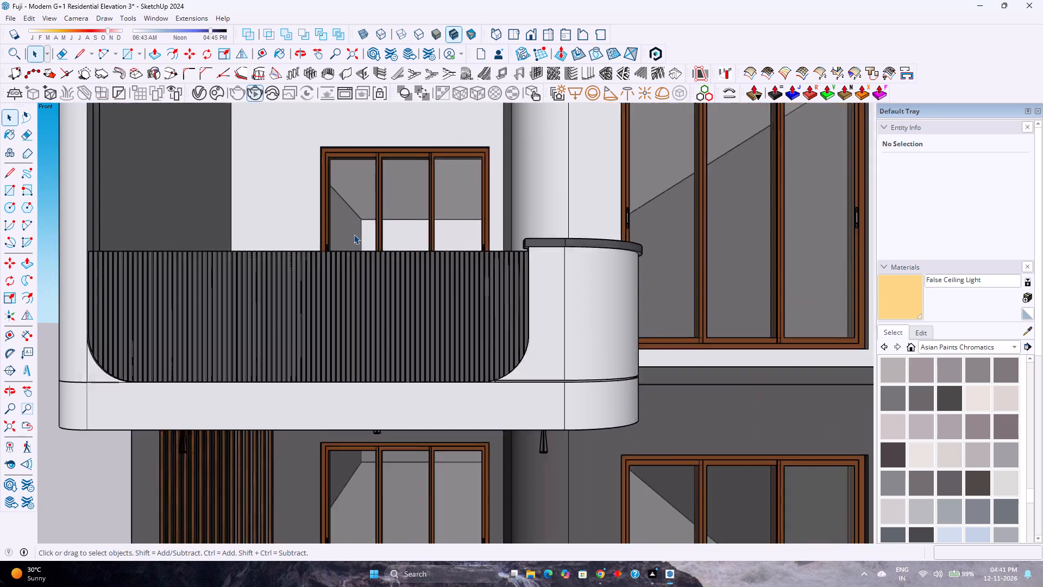
pyautogui.scroll(-3, 354, 234)
pyautogui.scroll(3, 354, 234)
pyautogui.scroll(-3, 354, 234)
pyautogui.scroll(3, 354, 234)
pyautogui.scroll(-3, 354, 234)
pyautogui.scroll(3, 354, 234)
pyautogui.scroll(-2, 354, 234)
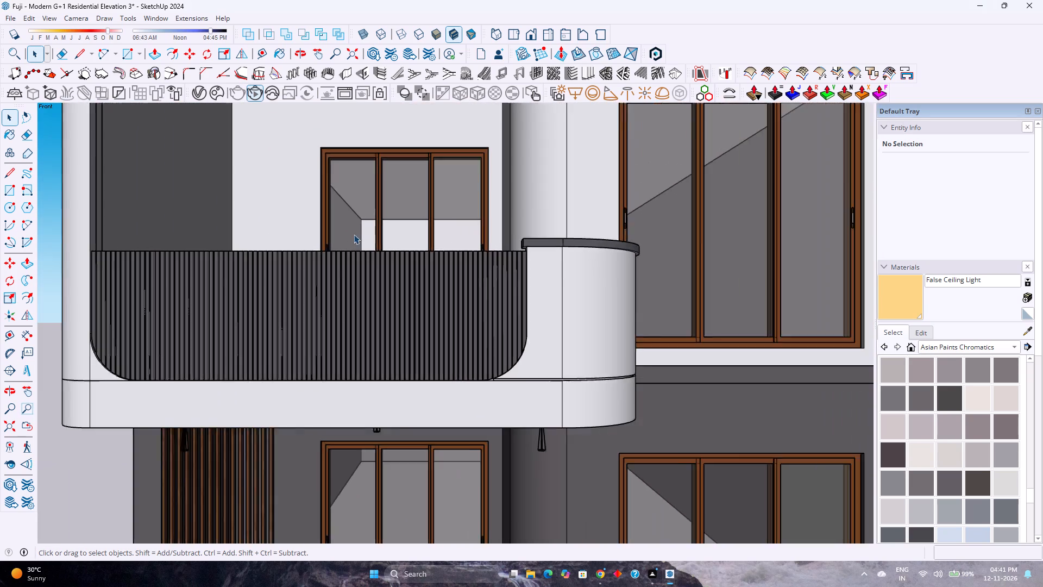
# Inspect the upper balcony's individual slats, rounded panel corner and dark parapet coping in close-up.
pyautogui.scroll(-2, 354, 234)
pyautogui.scroll(3, 354, 234)
pyautogui.scroll(-3, 354, 234)
pyautogui.scroll(3, 354, 234)
pyautogui.scroll(-3, 354, 234)
pyautogui.scroll(4, 354, 234)
pyautogui.scroll(-4, 354, 234)
pyautogui.scroll(3, 354, 234)
pyautogui.scroll(-3, 354, 234)
pyautogui.scroll(3, 354, 234)
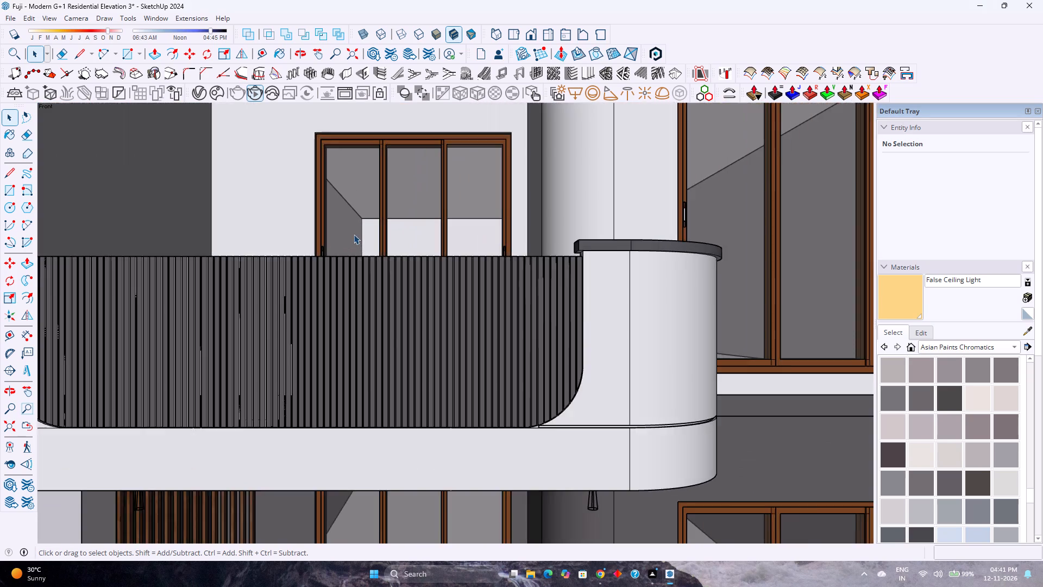
pyautogui.scroll(-1, 354, 234)
pyautogui.scroll(1, 354, 234)
pyautogui.scroll(-3, 354, 234)
pyautogui.scroll(3, 354, 234)
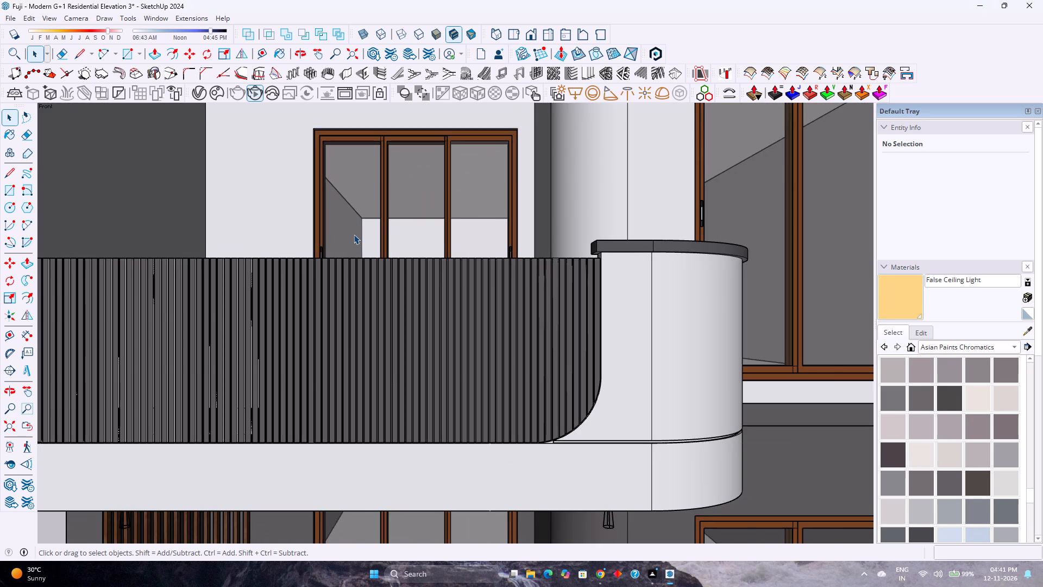
# Examine the upper balcony's ribbed slat panel together with the brown-framed three-panel window behind it at close range.
pyautogui.scroll(-2, 354, 234)
pyautogui.scroll(2, 354, 234)
pyautogui.scroll(-1, 354, 234)
pyautogui.scroll(1, 354, 234)
pyautogui.scroll(-3, 354, 234)
pyautogui.scroll(3, 354, 234)
pyautogui.scroll(-2, 354, 234)
pyautogui.scroll(1, 354, 234)
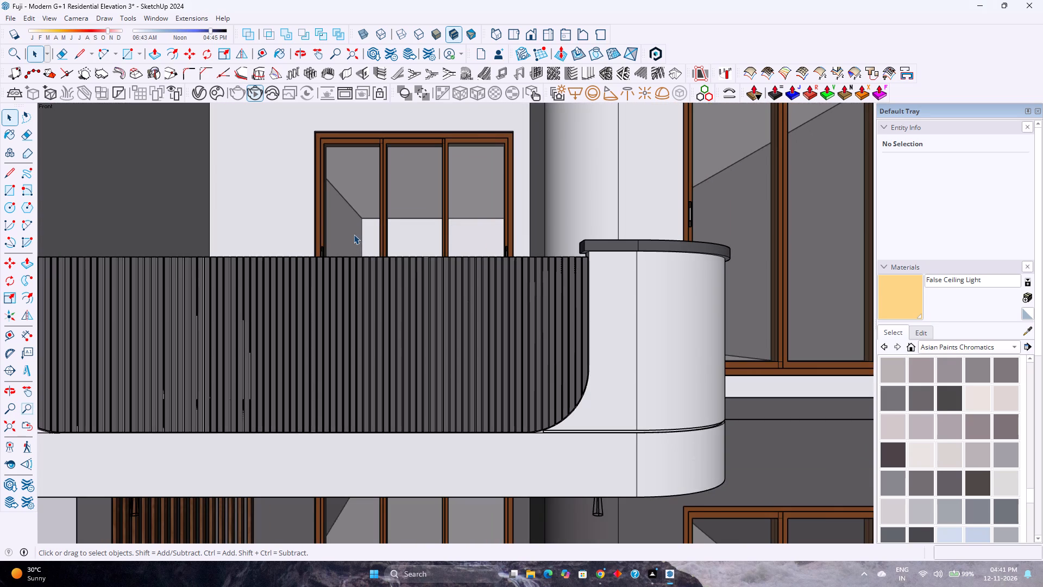
pyautogui.scroll(-1, 354, 234)
pyautogui.scroll(3, 354, 234)
pyautogui.scroll(-3, 354, 234)
pyautogui.scroll(2, 354, 234)
pyautogui.scroll(-3, 354, 234)
pyautogui.scroll(3, 354, 234)
pyautogui.scroll(-3, 354, 234)
pyautogui.scroll(2, 354, 234)
pyautogui.scroll(-1, 354, 234)
pyautogui.scroll(1, 354, 234)
pyautogui.scroll(-3, 354, 234)
pyautogui.scroll(4, 354, 234)
pyautogui.scroll(-4, 354, 234)
pyautogui.scroll(4, 354, 234)
pyautogui.scroll(-3, 354, 234)
pyautogui.scroll(2, 354, 234)
pyautogui.scroll(-3, 354, 234)
pyautogui.scroll(3, 354, 234)
pyautogui.scroll(-3, 354, 234)
pyautogui.scroll(3, 354, 234)
pyautogui.scroll(-2, 354, 234)
pyautogui.scroll(2, 354, 234)
pyautogui.scroll(-3, 354, 234)
pyautogui.scroll(3, 354, 234)
pyautogui.scroll(-1, 354, 234)
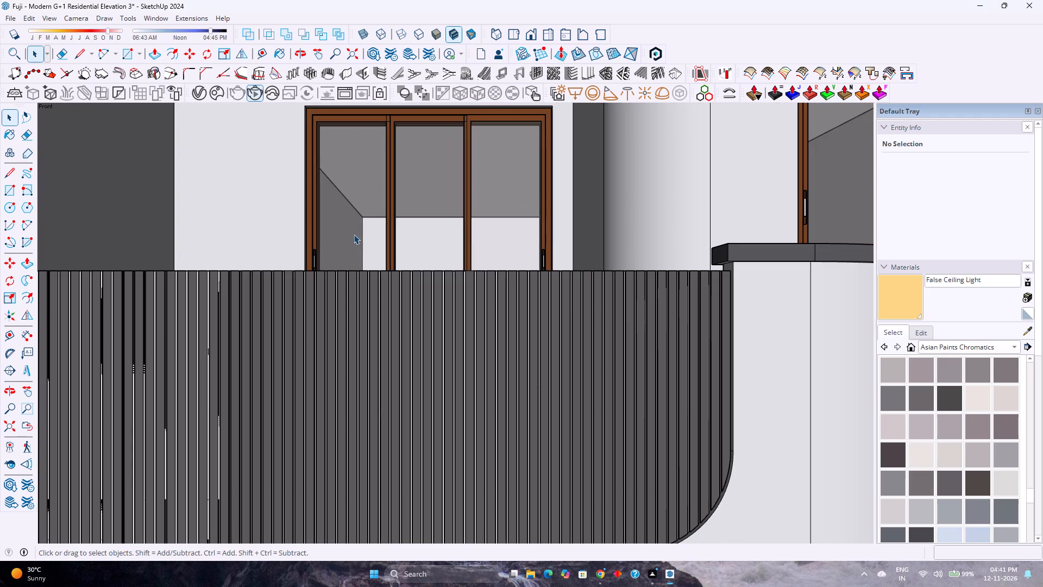
# Inspect the upper balcony's rounded slat panel corner, curved white end, dark coping and base band in close-up.
pyautogui.scroll(-2, 354, 234)
pyautogui.scroll(2, 354, 234)
pyautogui.scroll(-1, 354, 234)
pyautogui.scroll(1, 354, 234)
pyautogui.scroll(-2, 354, 234)
pyautogui.scroll(2, 354, 234)
pyautogui.scroll(-3, 354, 234)
pyautogui.scroll(3, 354, 234)
pyautogui.scroll(-3, 354, 234)
pyautogui.scroll(2, 354, 234)
pyautogui.scroll(-3, 354, 234)
pyautogui.scroll(2, 354, 234)
pyautogui.scroll(-3, 354, 234)
pyautogui.scroll(3, 354, 234)
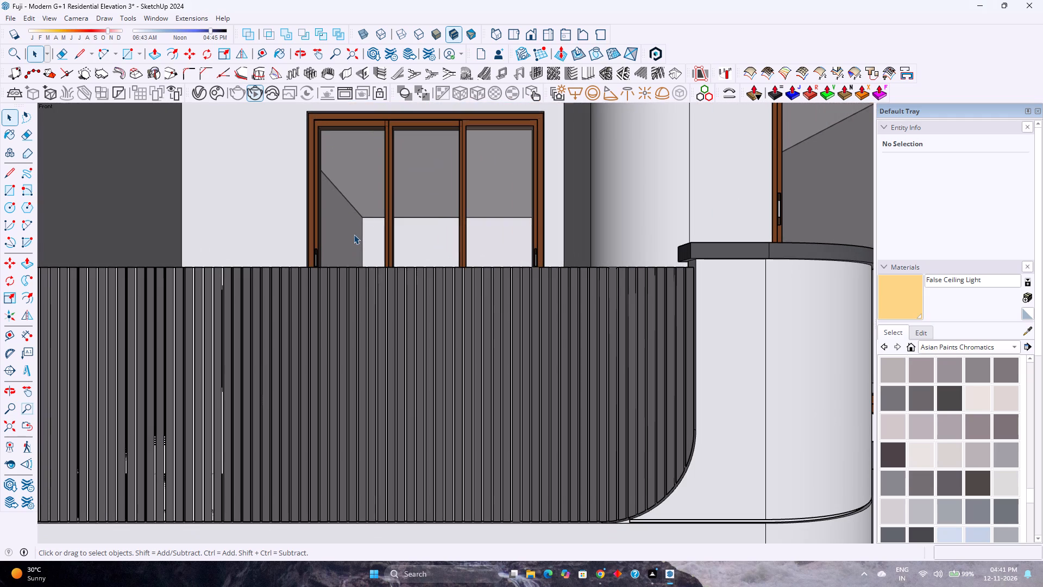
pyautogui.scroll(-2, 354, 234)
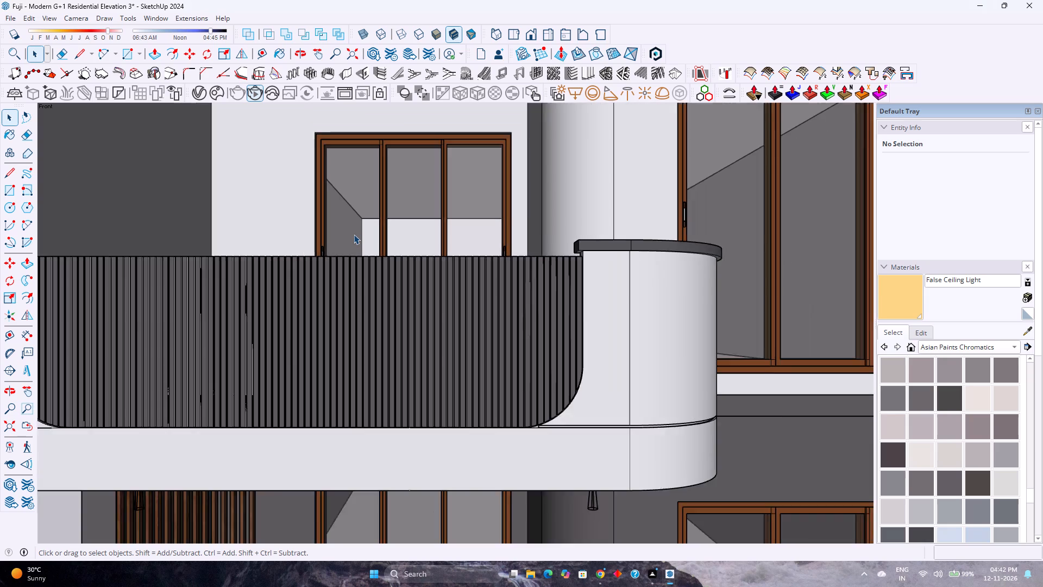
pyautogui.scroll(1, 354, 234)
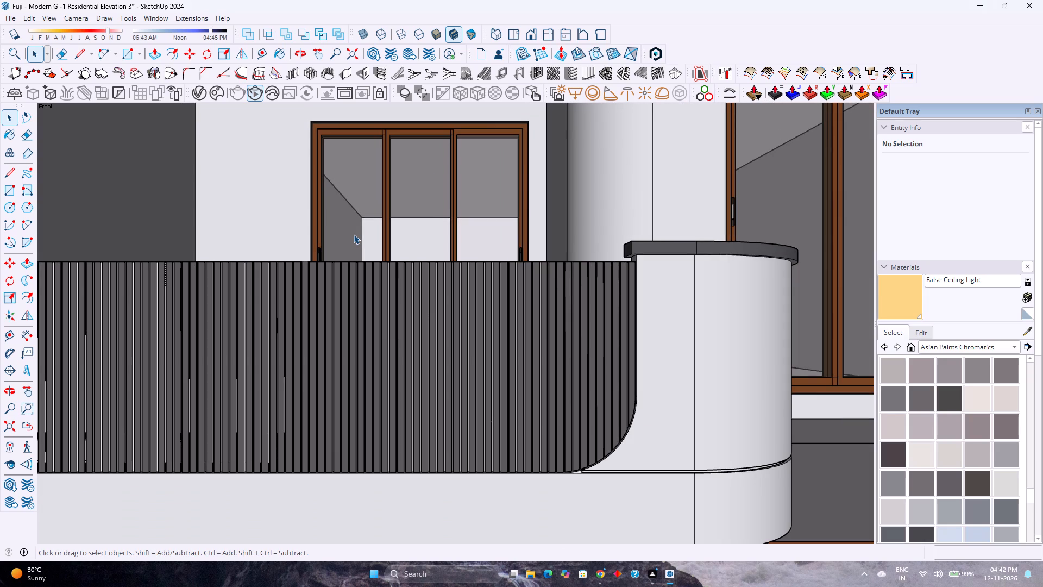
pyautogui.scroll(-2, 354, 234)
pyautogui.scroll(2, 354, 234)
pyautogui.scroll(-2, 354, 234)
pyautogui.scroll(2, 353, 234)
pyautogui.scroll(-3, 353, 235)
pyautogui.scroll(1, 349, 240)
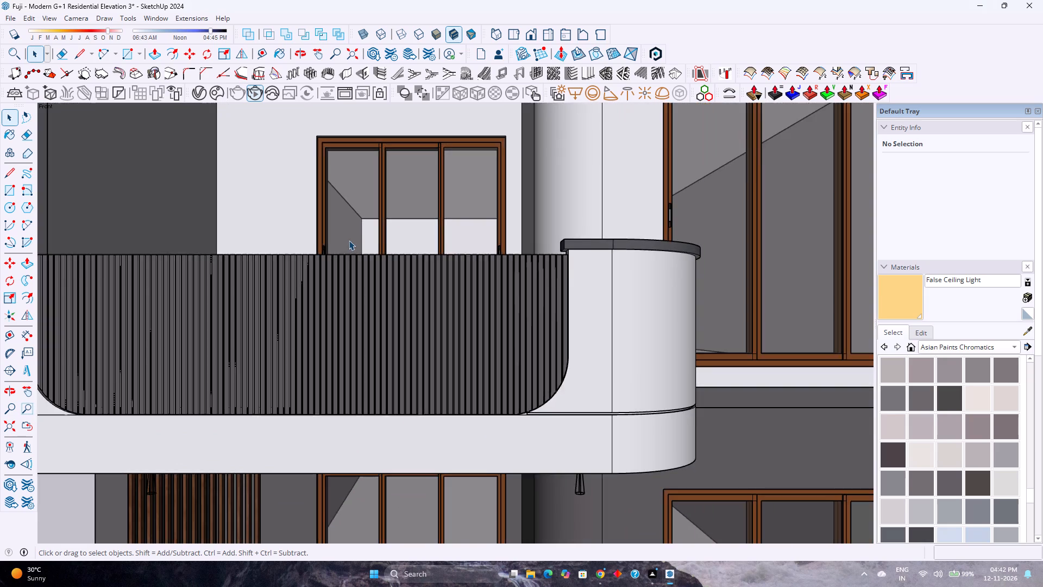
# Compare the upper balcony with the adjacent windows, louvre screens, ceiling lights and lower balcony across the facade.
pyautogui.scroll(-3, 346, 233)
pyautogui.scroll(3, 346, 233)
pyautogui.scroll(-3, 346, 233)
pyautogui.scroll(3, 345, 233)
pyautogui.scroll(-3, 336, 237)
pyautogui.scroll(2, 335, 235)
pyautogui.scroll(-3, 334, 237)
pyautogui.scroll(1, 332, 240)
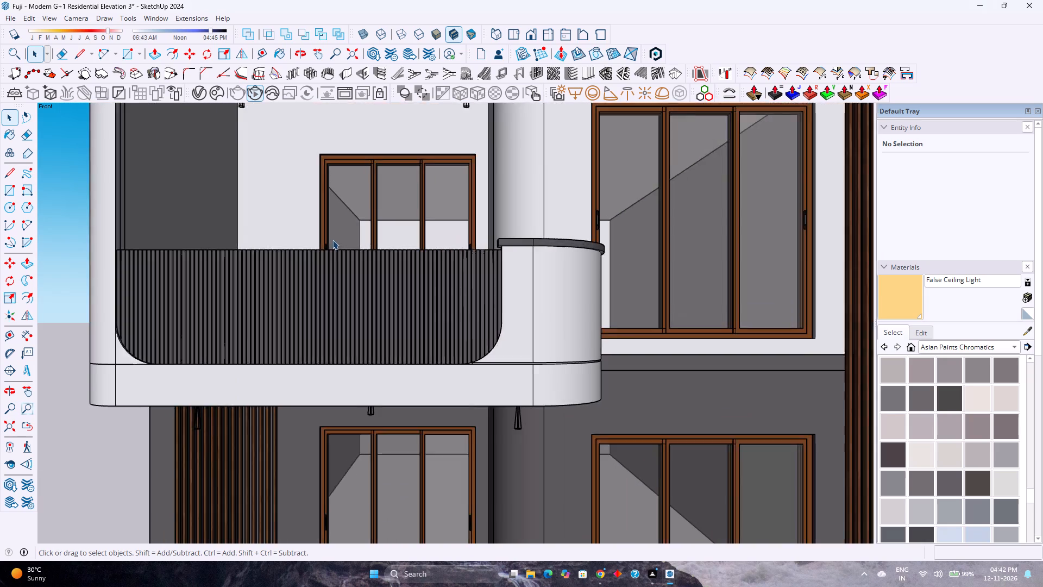
pyautogui.scroll(-3, 332, 240)
pyautogui.scroll(3, 332, 240)
pyautogui.scroll(-2, 332, 240)
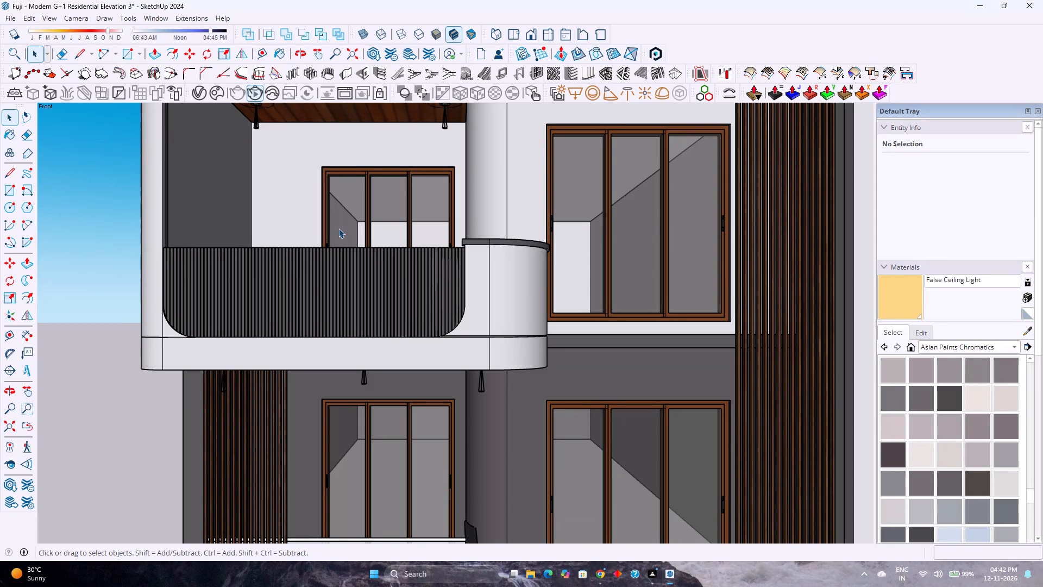
pyautogui.scroll(-5, 361, 254)
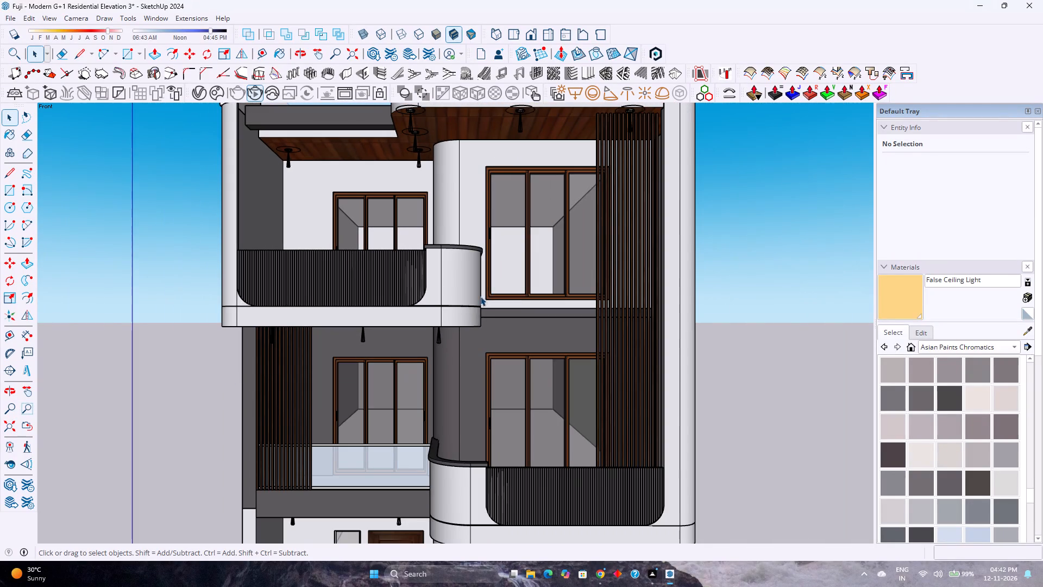
pyautogui.scroll(-6, 483, 317)
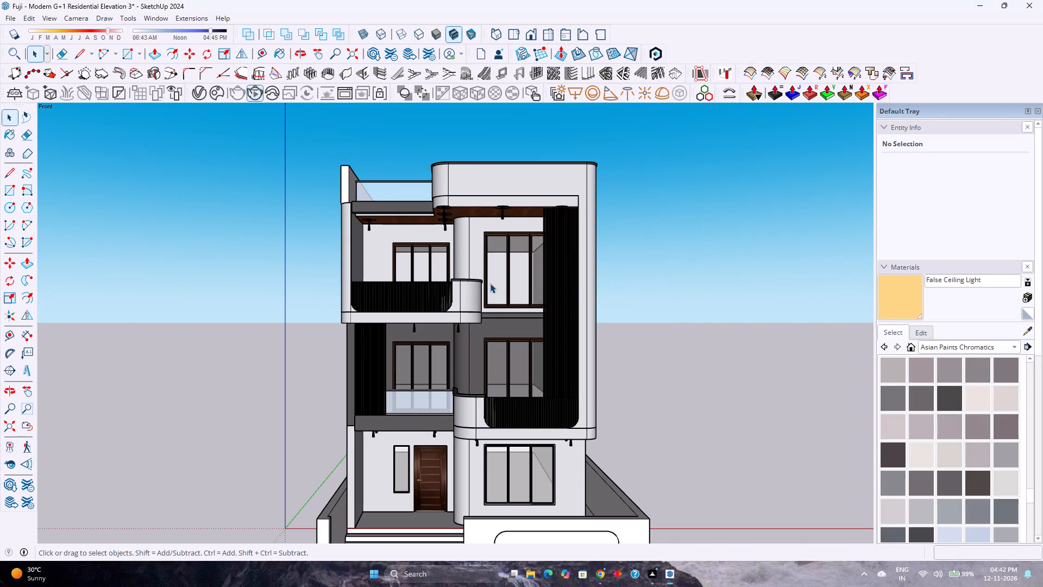
# Review the whole front elevation from a distance, from the roof parapet and glass railing to the compound wall.
pyautogui.scroll(-3, 444, 226)
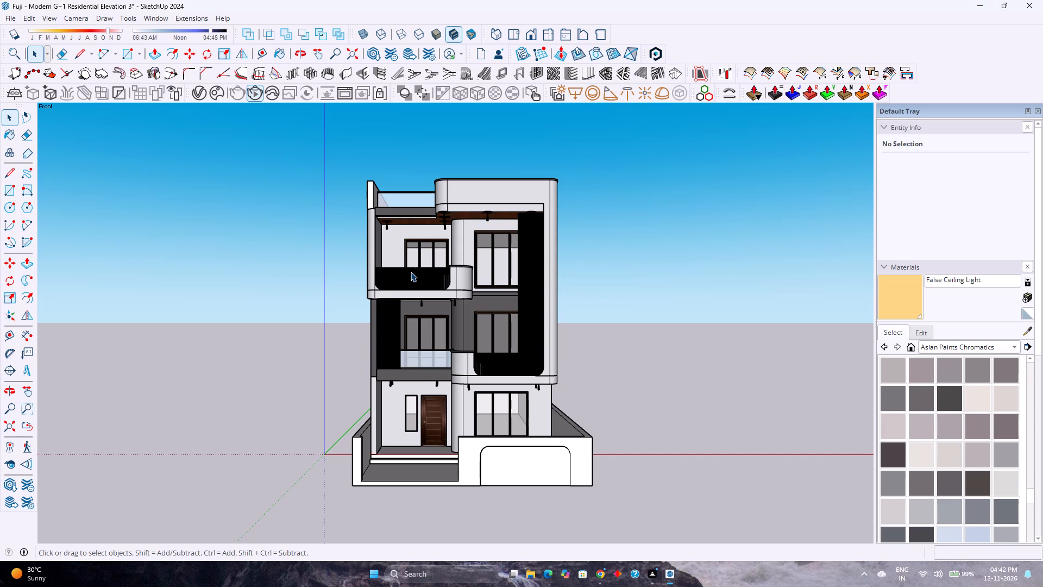
pyautogui.scroll(-3, 411, 272)
pyautogui.scroll(3, 410, 272)
pyautogui.scroll(-5, 410, 272)
pyautogui.scroll(4, 410, 272)
pyautogui.scroll(-2, 410, 272)
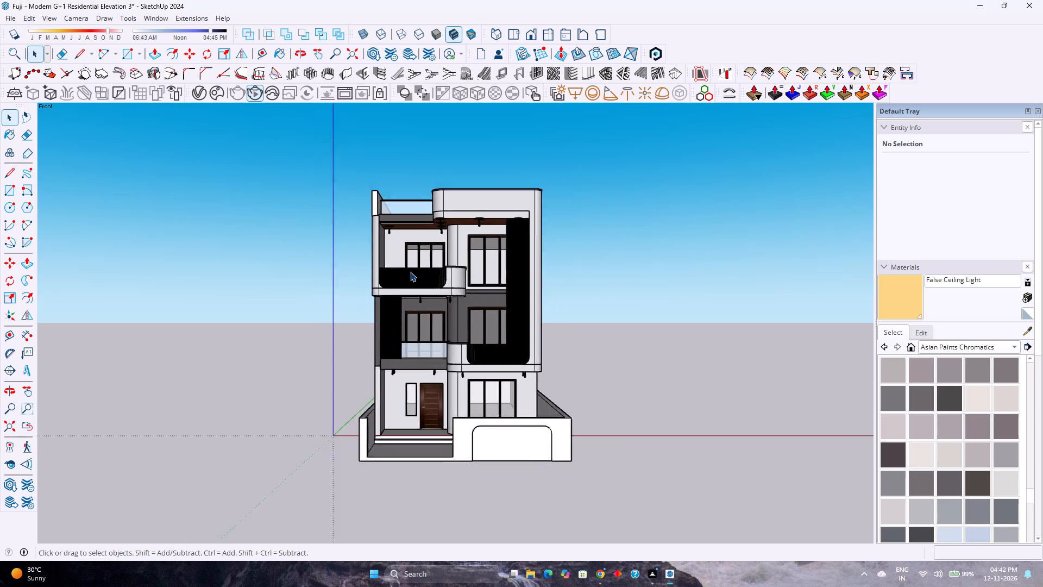
pyautogui.scroll(-1, 410, 272)
pyautogui.scroll(3, 410, 272)
pyautogui.scroll(-4, 410, 272)
pyautogui.scroll(5, 410, 272)
pyautogui.scroll(-5, 410, 272)
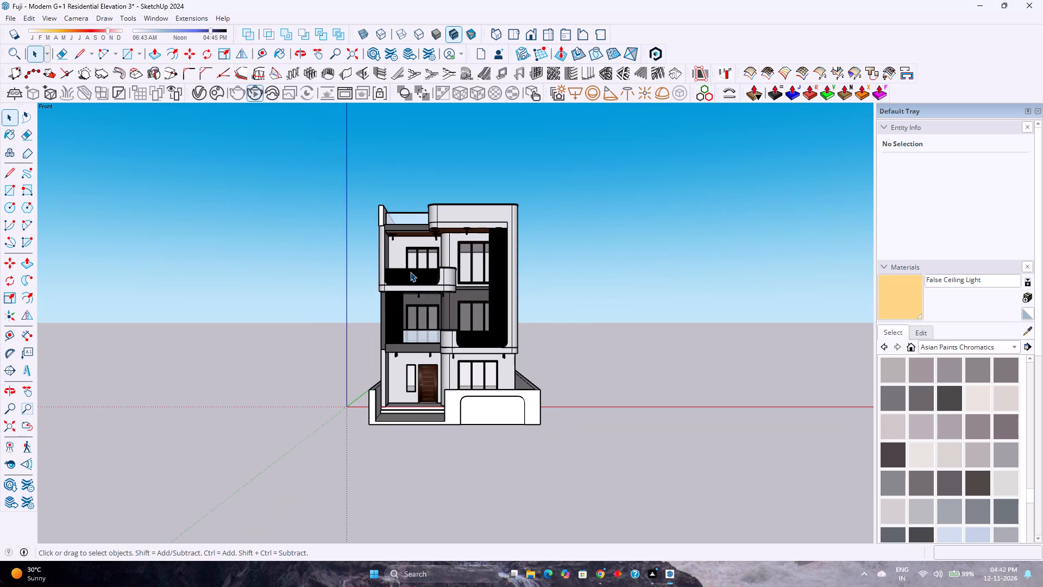
pyautogui.scroll(4, 410, 272)
pyautogui.scroll(-4, 410, 272)
pyautogui.scroll(3, 410, 272)
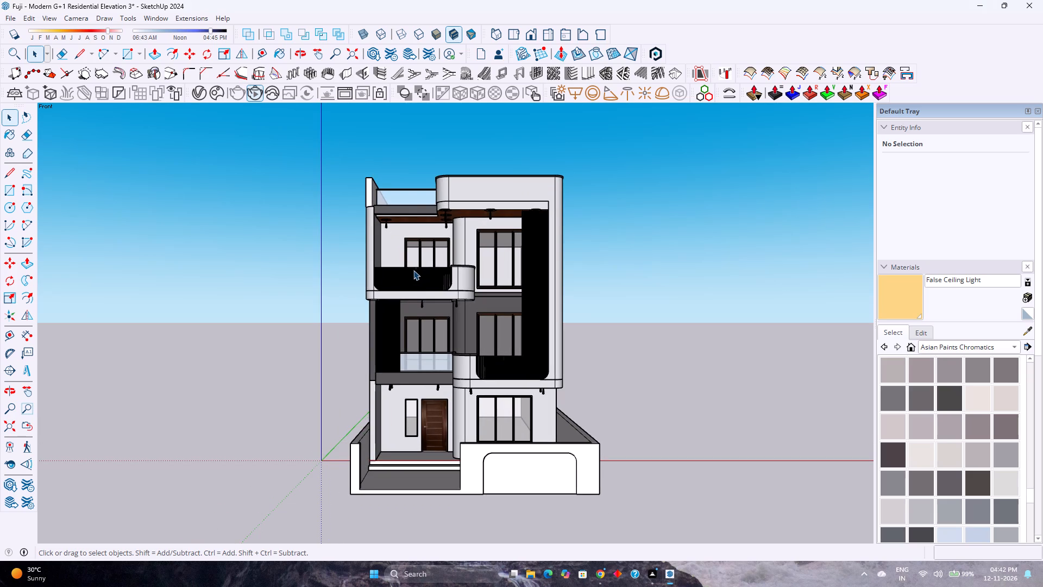
pyautogui.scroll(-3, 417, 288)
pyautogui.scroll(3, 417, 288)
pyautogui.scroll(-3, 417, 288)
pyautogui.scroll(3, 417, 288)
pyautogui.scroll(-3, 417, 288)
pyautogui.scroll(3, 417, 288)
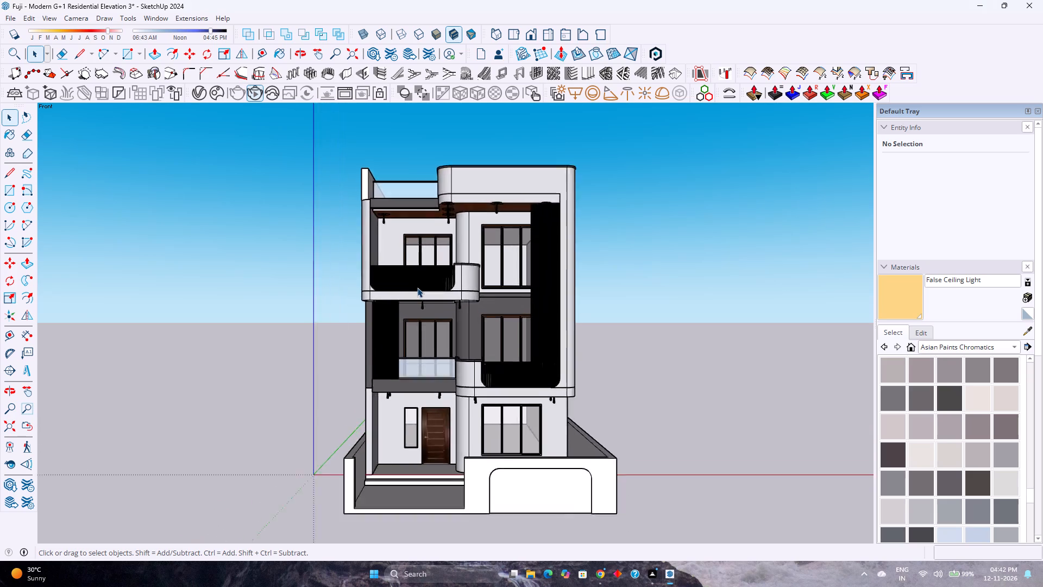
pyautogui.scroll(-3, 417, 288)
pyautogui.scroll(2, 417, 288)
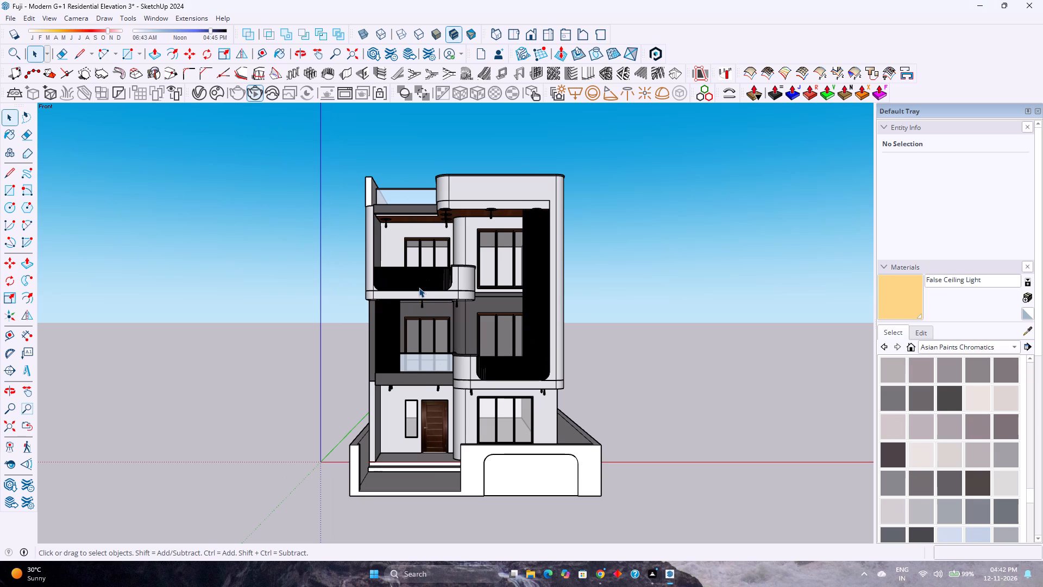
# Check the full facade's balance of balconies, dark louvre screens, windows and entrance from slightly closer.
pyautogui.scroll(-3, 419, 288)
pyautogui.scroll(6, 418, 289)
pyautogui.scroll(-6, 424, 284)
pyautogui.scroll(-1, 445, 332)
pyautogui.scroll(3, 446, 332)
pyautogui.scroll(-2, 446, 332)
pyautogui.scroll(9, 446, 332)
pyautogui.scroll(-7, 446, 332)
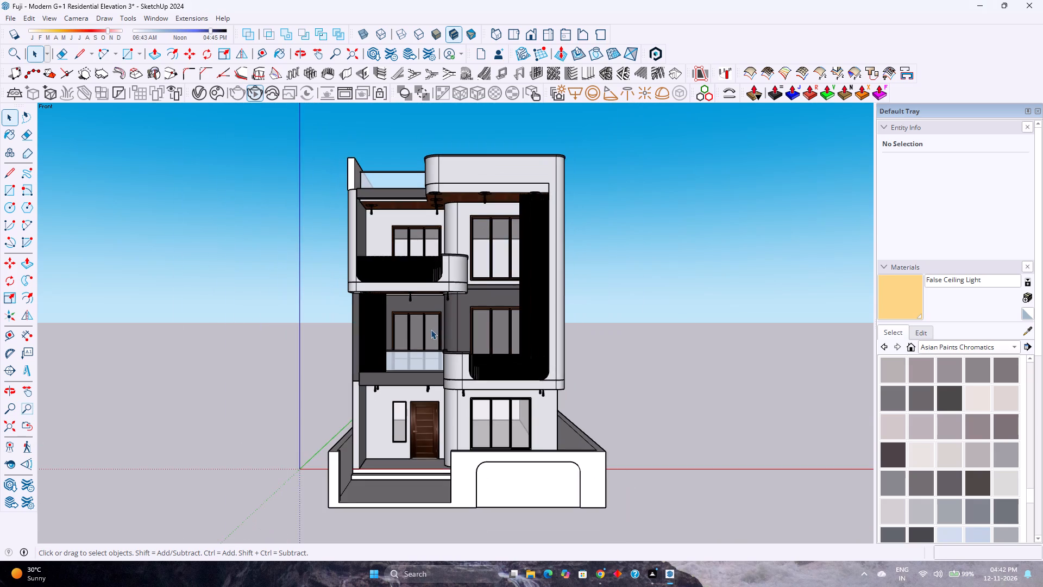
pyautogui.scroll(2, 431, 329)
pyautogui.scroll(2, 450, 374)
pyautogui.scroll(-5, 450, 374)
pyautogui.scroll(4, 451, 379)
pyautogui.scroll(-4, 451, 375)
pyautogui.scroll(2, 453, 350)
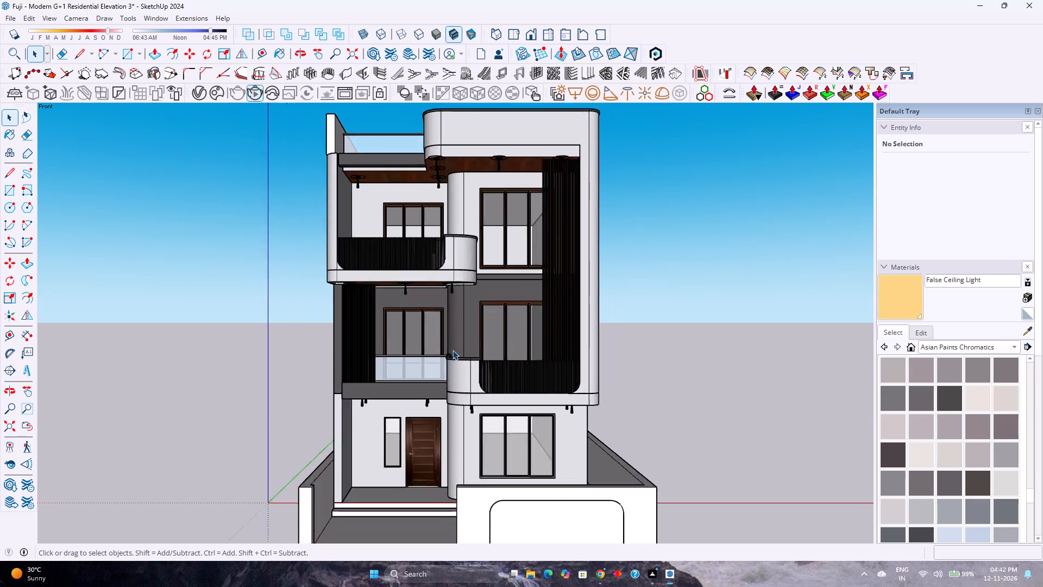
# Examine the middle floor's glass railing, louvre screens, curved balcony and wooden ceiling with its lights.
pyautogui.scroll(-2, 454, 351)
pyautogui.scroll(2, 454, 351)
pyautogui.scroll(-2, 454, 351)
pyautogui.scroll(4, 453, 348)
pyautogui.scroll(-2, 453, 348)
pyautogui.scroll(8, 457, 348)
pyautogui.scroll(-3, 460, 401)
pyautogui.scroll(3, 460, 401)
pyautogui.scroll(-4, 460, 401)
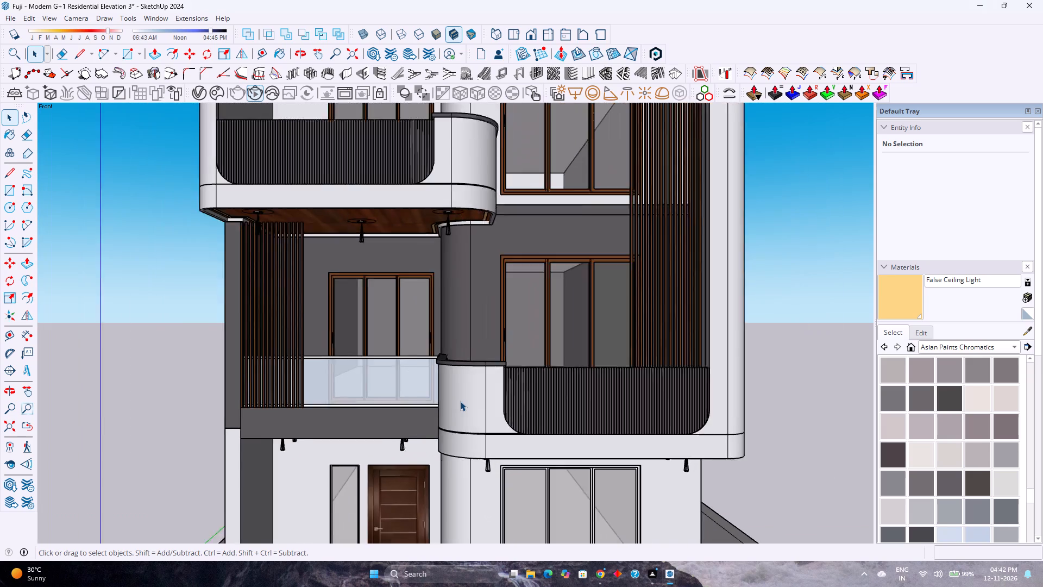
# Review the ground floor's entrance door, steps, windows and compound wall in relation to the balconies above.
pyautogui.scroll(-7, 460, 401)
pyautogui.scroll(-5, 487, 437)
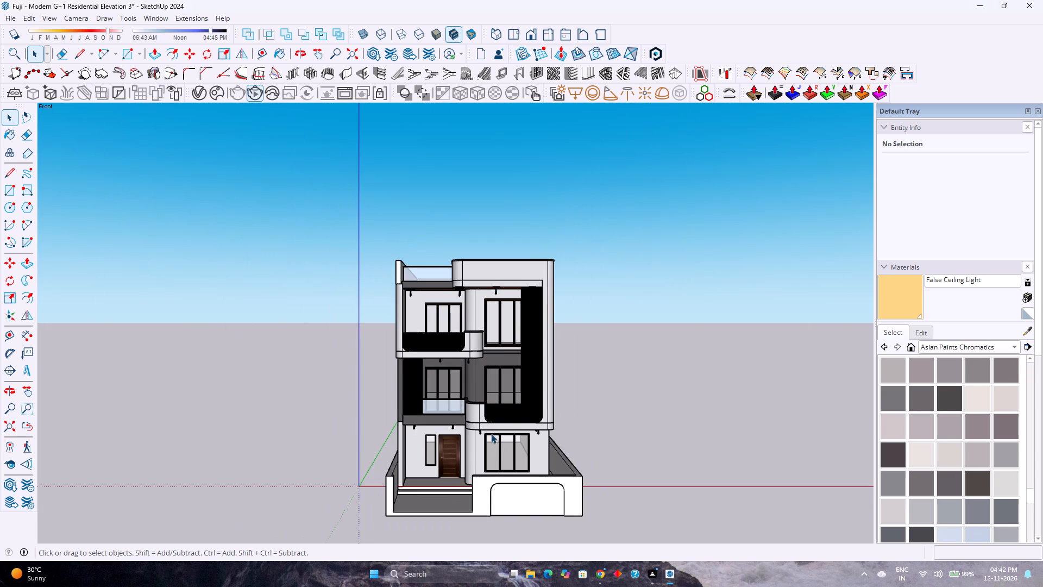
pyautogui.scroll(8, 478, 481)
pyautogui.scroll(-4, 478, 482)
pyautogui.scroll(2, 493, 534)
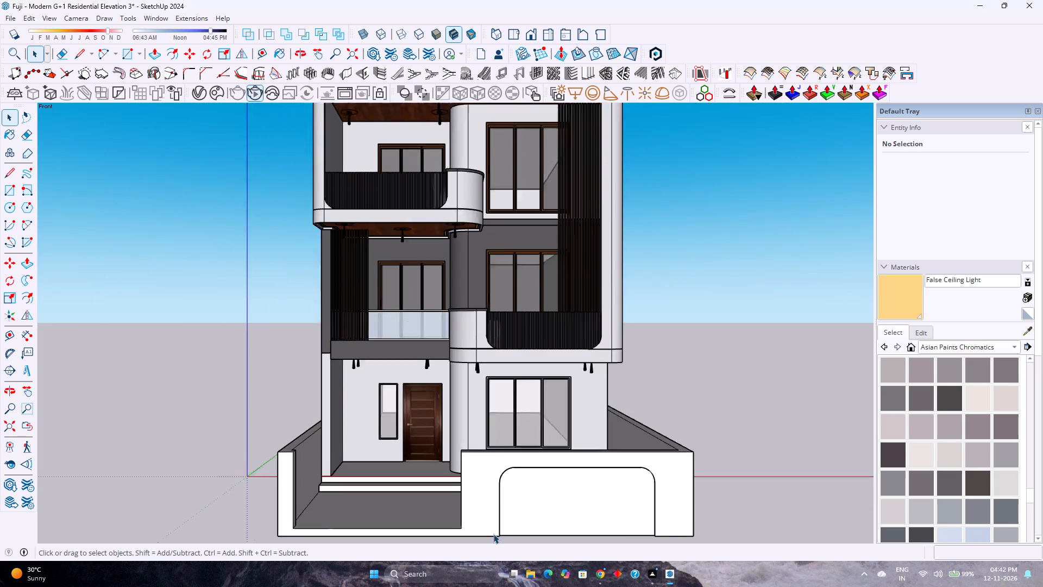
pyautogui.scroll(5, 493, 534)
pyautogui.scroll(-3, 492, 525)
pyautogui.scroll(2, 492, 525)
pyautogui.scroll(-4, 491, 523)
pyautogui.scroll(1, 491, 523)
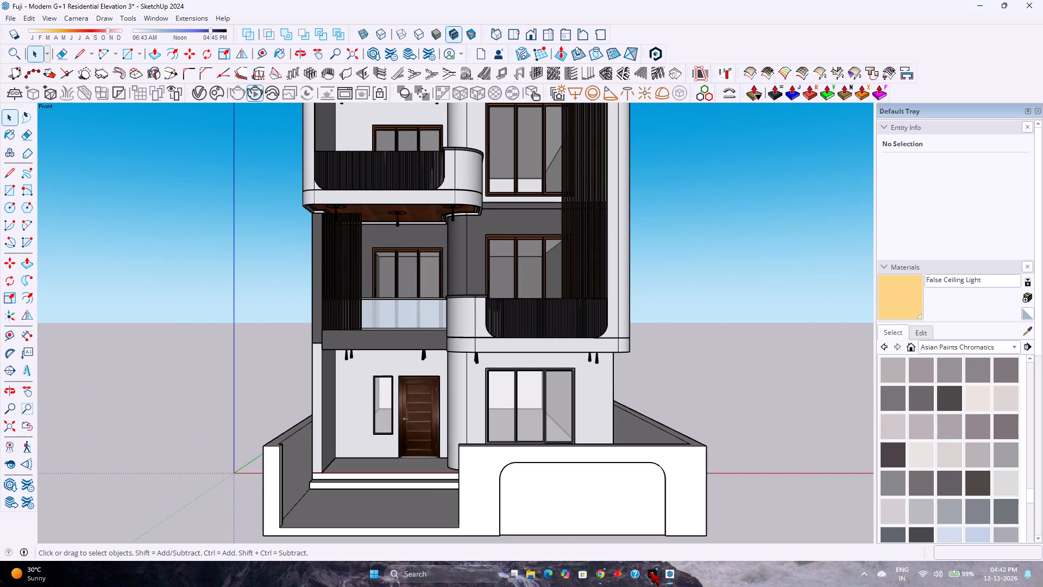
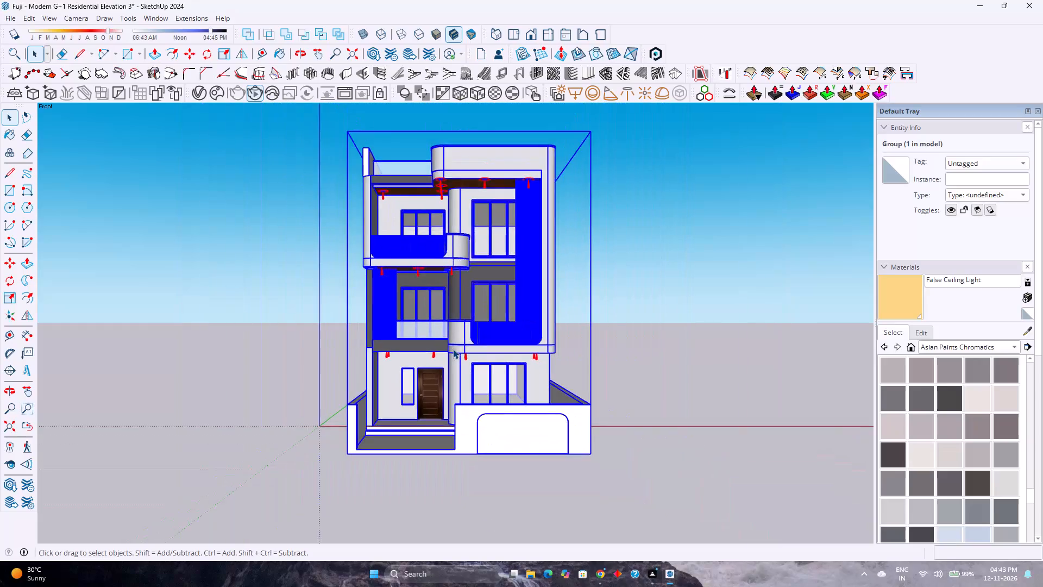
# Examine the middle floor's balconies, louvre screens and ceiling lights together with the ground floor's door and windows.
pyautogui.scroll(4, 453, 349)
pyautogui.scroll(-4, 453, 349)
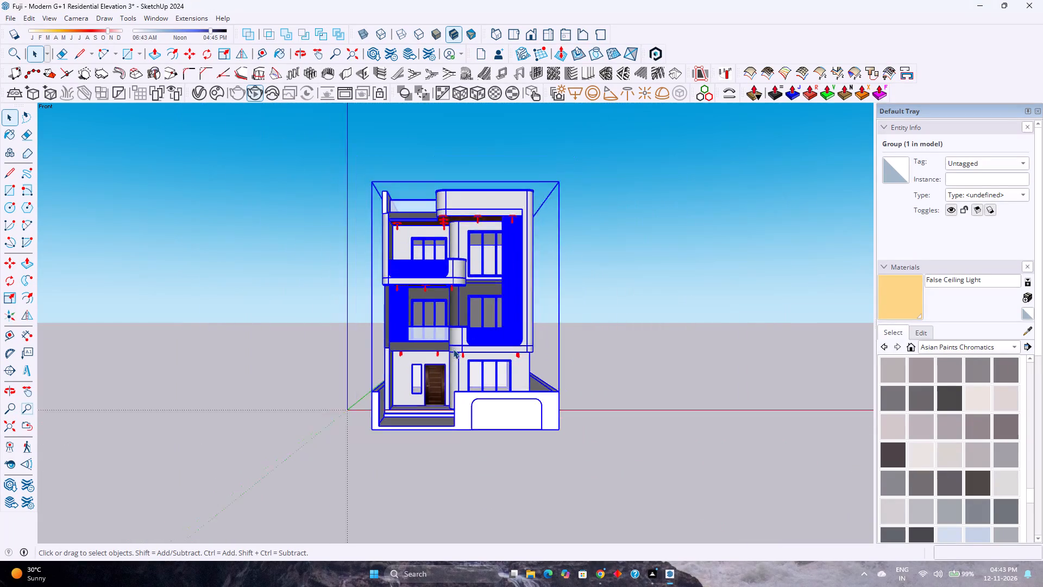
pyautogui.scroll(14, 453, 349)
pyautogui.scroll(-4, 456, 354)
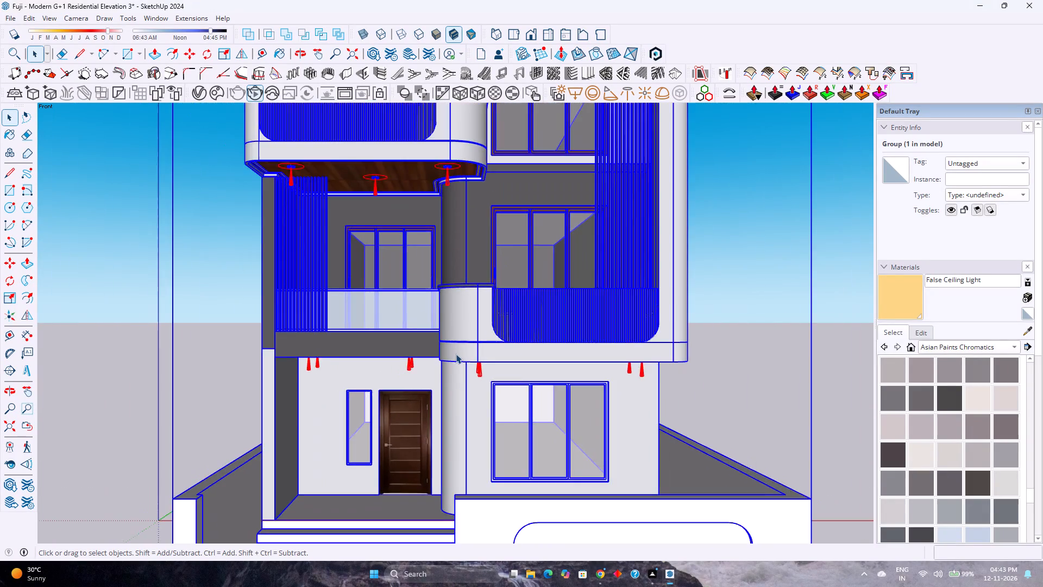
pyautogui.scroll(-11, 456, 354)
pyautogui.scroll(6, 456, 353)
pyautogui.scroll(-6, 456, 353)
pyautogui.scroll(8, 456, 351)
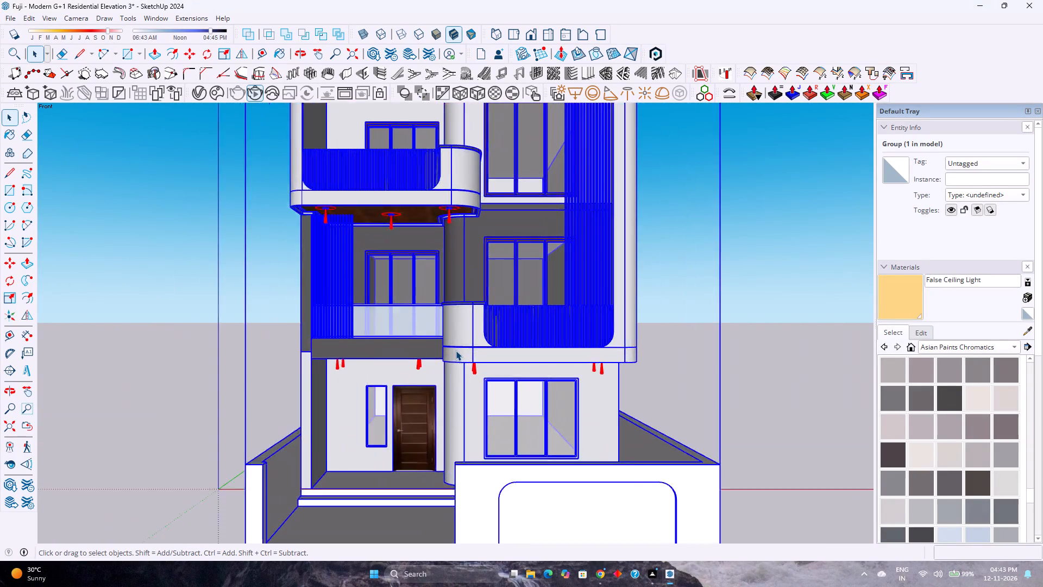
pyautogui.scroll(3, 456, 351)
pyautogui.scroll(-18, 456, 351)
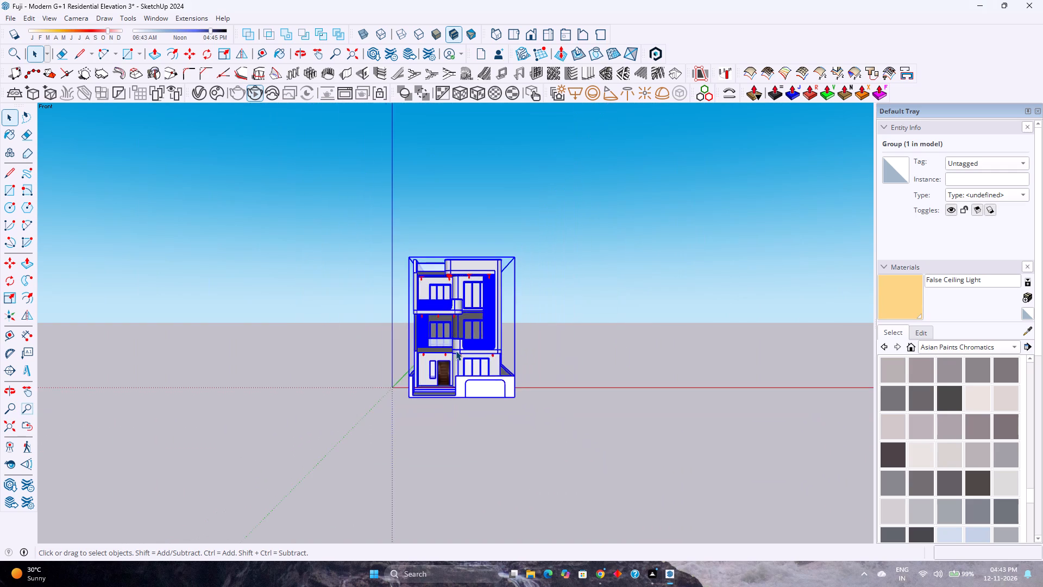
# Review the whole front elevation from a distance, from the roof parapet down to the compound wall.
pyautogui.scroll(-5, 456, 351)
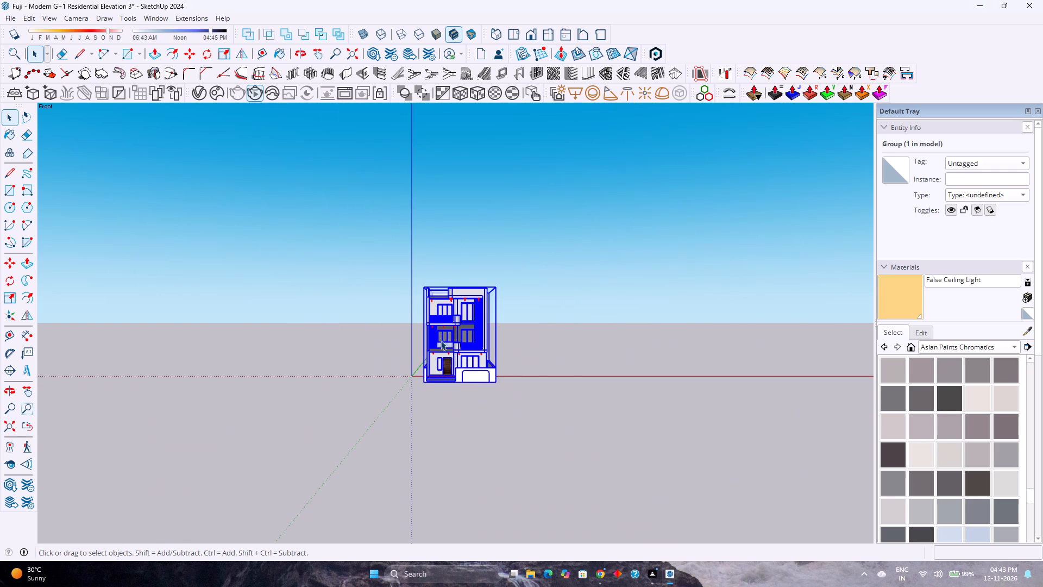
pyautogui.scroll(-2, 442, 340)
pyautogui.scroll(12, 455, 351)
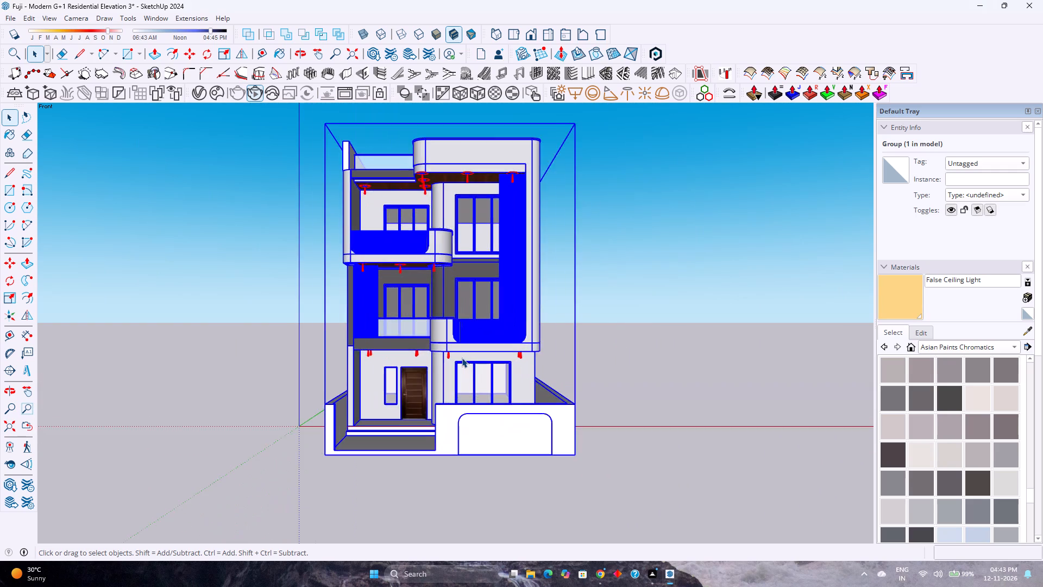
pyautogui.scroll(7, 462, 358)
# Compare the middle floor's glass railing and curved balcony with the entrance, windows and compound wall below.
pyautogui.scroll(-2, 462, 358)
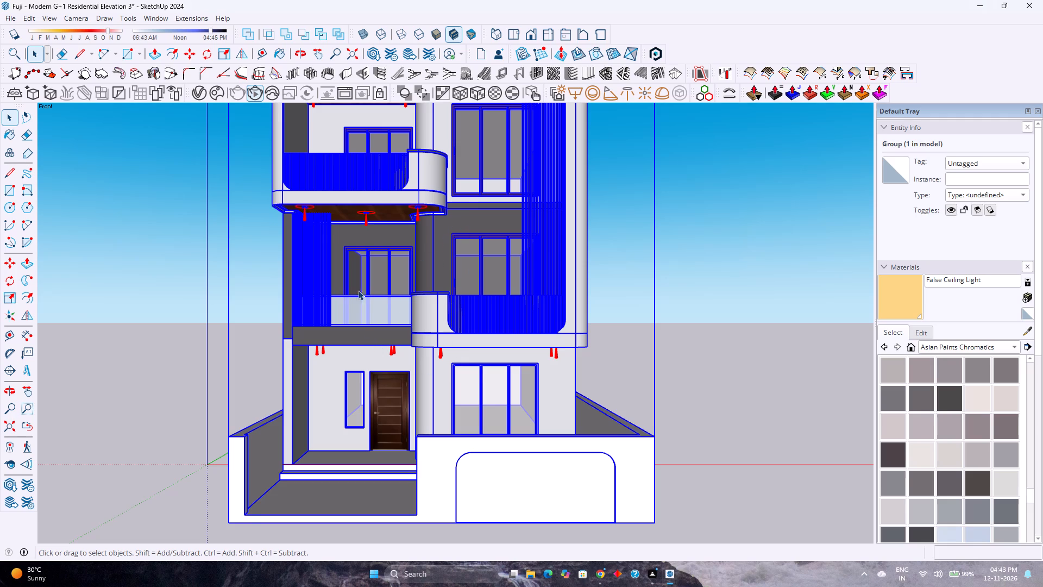
pyautogui.scroll(-4, 445, 361)
pyautogui.scroll(4, 445, 361)
pyautogui.scroll(-4, 445, 360)
pyautogui.scroll(4, 441, 356)
pyautogui.scroll(-4, 441, 355)
pyautogui.scroll(4, 441, 355)
pyautogui.scroll(-2, 441, 357)
pyautogui.scroll(3, 441, 357)
pyautogui.scroll(-2, 441, 357)
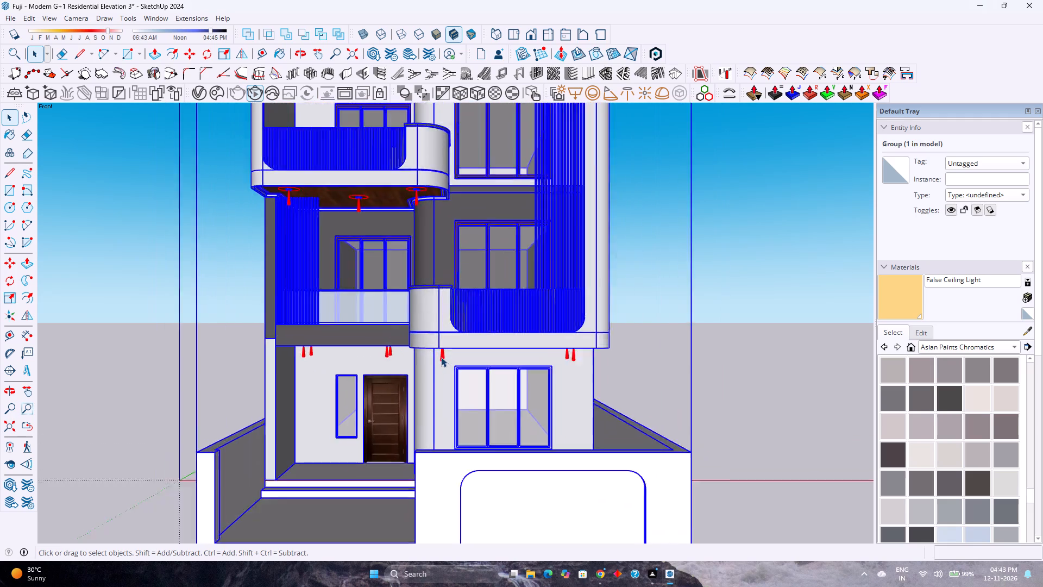
pyautogui.scroll(-11, 441, 357)
pyautogui.scroll(9, 437, 358)
pyautogui.scroll(-1, 437, 357)
pyautogui.scroll(3, 440, 361)
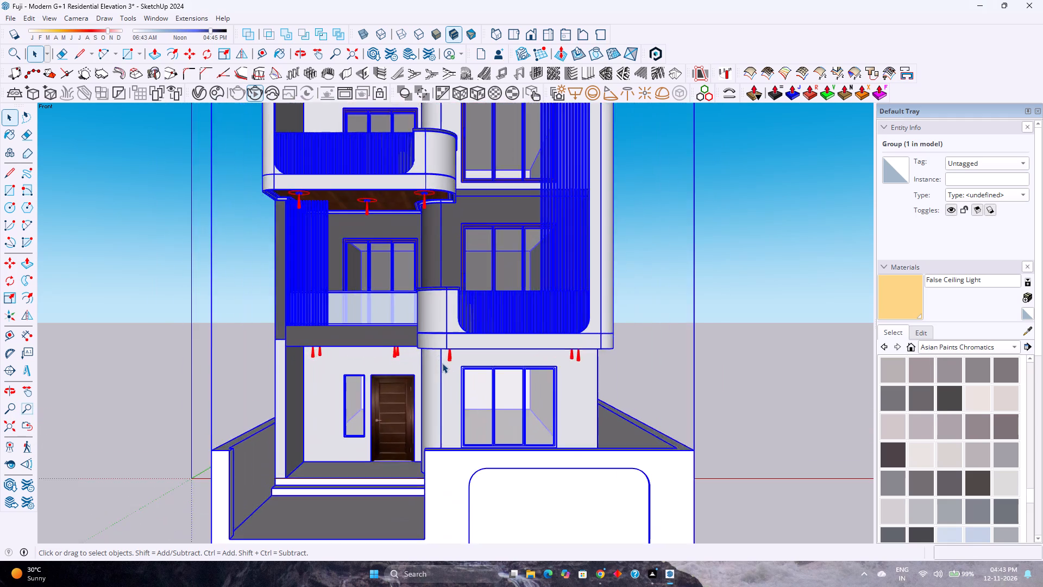
# Inspect up close the lights under the middle-floor slab, the curved balcony's slats and the ground-floor door and window.
pyautogui.scroll(7, 442, 363)
pyautogui.scroll(-3, 442, 363)
pyautogui.scroll(3, 442, 363)
pyautogui.scroll(-3, 442, 363)
pyautogui.scroll(3, 442, 363)
pyautogui.scroll(-3, 442, 363)
pyautogui.scroll(2, 442, 363)
pyautogui.scroll(-1, 442, 363)
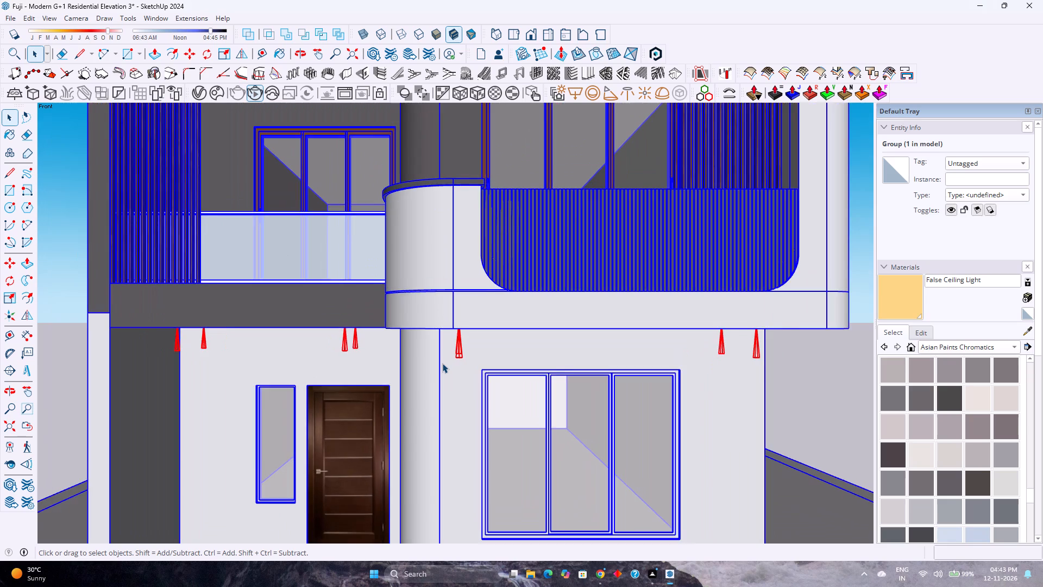
pyautogui.scroll(1, 442, 363)
pyautogui.scroll(-3, 442, 363)
pyautogui.scroll(3, 442, 363)
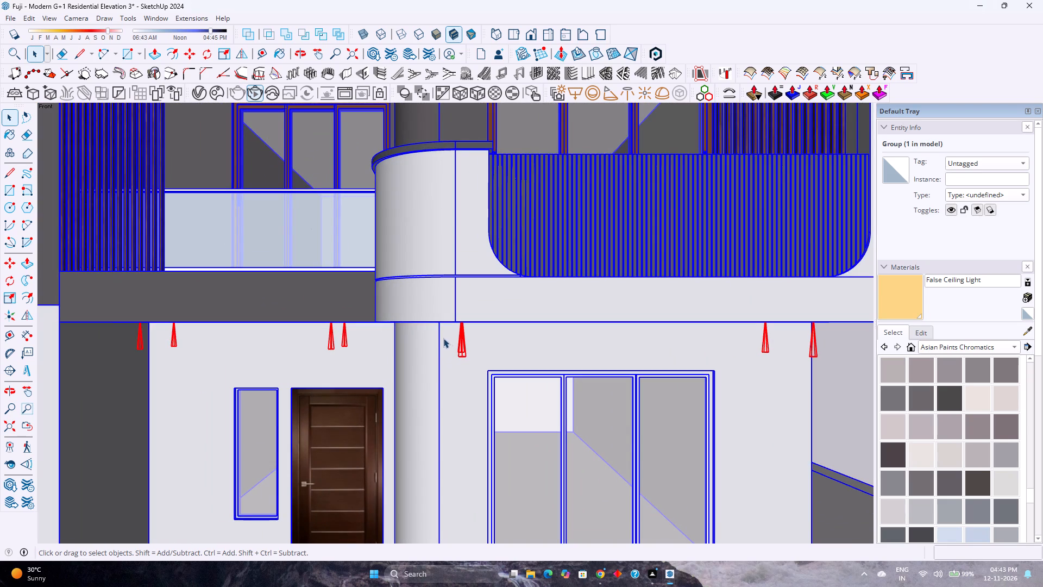
pyautogui.scroll(2, 466, 360)
pyautogui.scroll(-8, 466, 360)
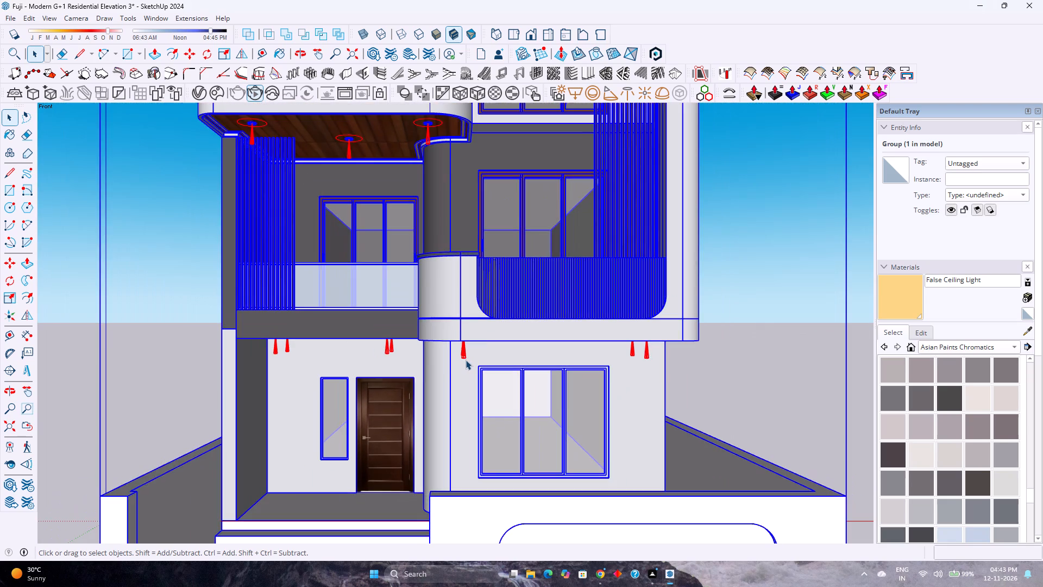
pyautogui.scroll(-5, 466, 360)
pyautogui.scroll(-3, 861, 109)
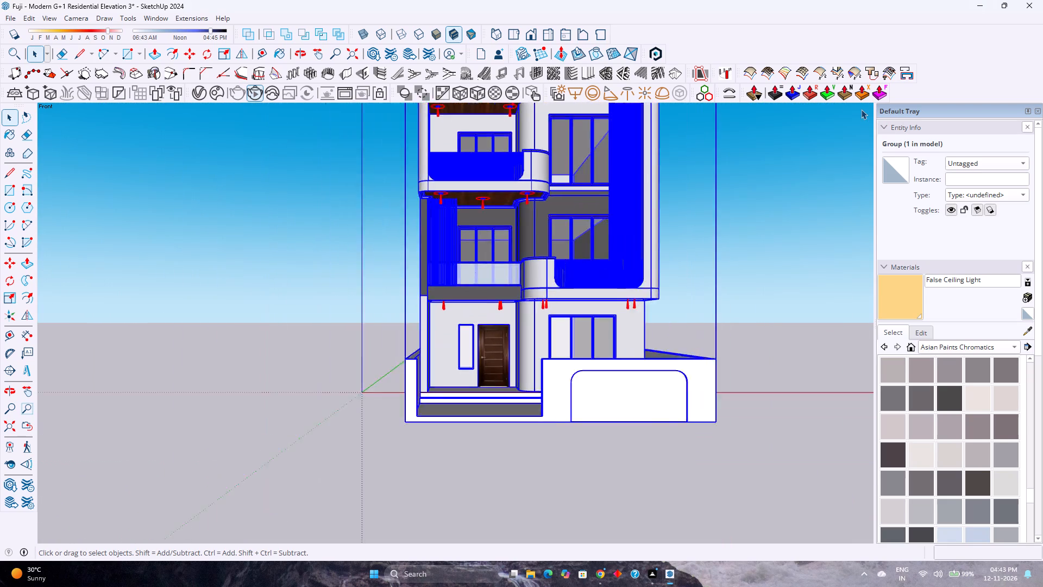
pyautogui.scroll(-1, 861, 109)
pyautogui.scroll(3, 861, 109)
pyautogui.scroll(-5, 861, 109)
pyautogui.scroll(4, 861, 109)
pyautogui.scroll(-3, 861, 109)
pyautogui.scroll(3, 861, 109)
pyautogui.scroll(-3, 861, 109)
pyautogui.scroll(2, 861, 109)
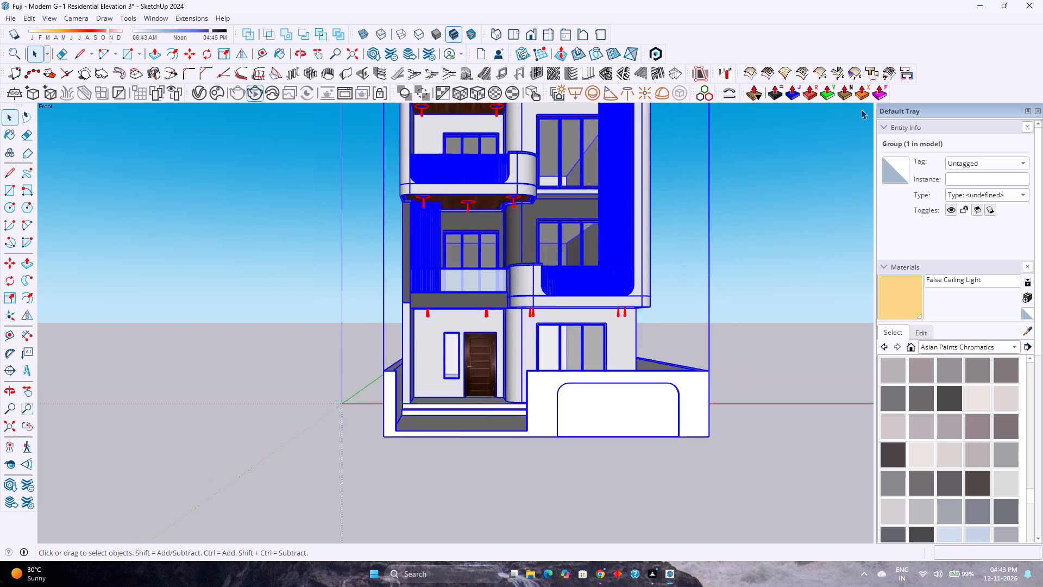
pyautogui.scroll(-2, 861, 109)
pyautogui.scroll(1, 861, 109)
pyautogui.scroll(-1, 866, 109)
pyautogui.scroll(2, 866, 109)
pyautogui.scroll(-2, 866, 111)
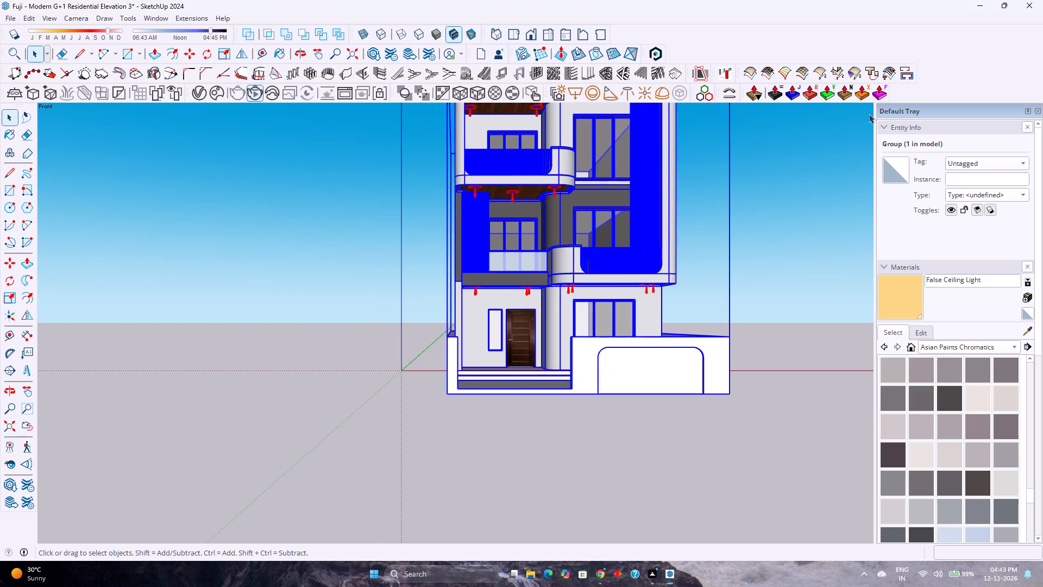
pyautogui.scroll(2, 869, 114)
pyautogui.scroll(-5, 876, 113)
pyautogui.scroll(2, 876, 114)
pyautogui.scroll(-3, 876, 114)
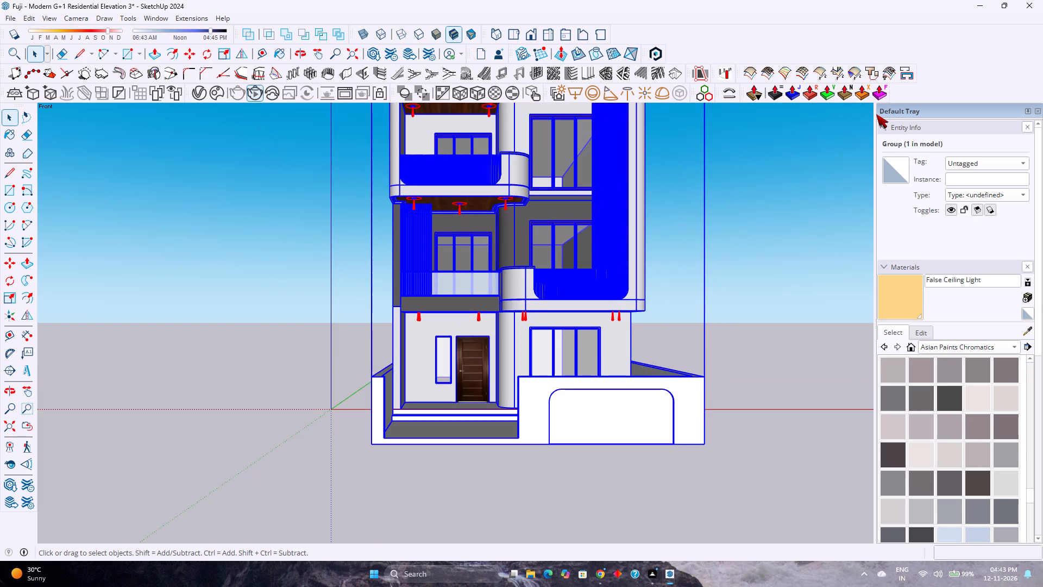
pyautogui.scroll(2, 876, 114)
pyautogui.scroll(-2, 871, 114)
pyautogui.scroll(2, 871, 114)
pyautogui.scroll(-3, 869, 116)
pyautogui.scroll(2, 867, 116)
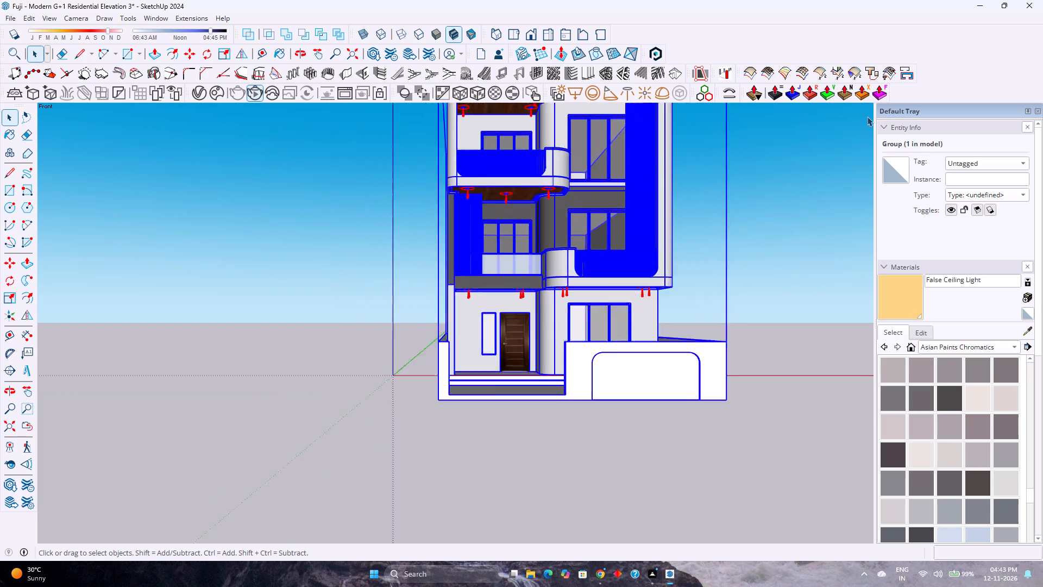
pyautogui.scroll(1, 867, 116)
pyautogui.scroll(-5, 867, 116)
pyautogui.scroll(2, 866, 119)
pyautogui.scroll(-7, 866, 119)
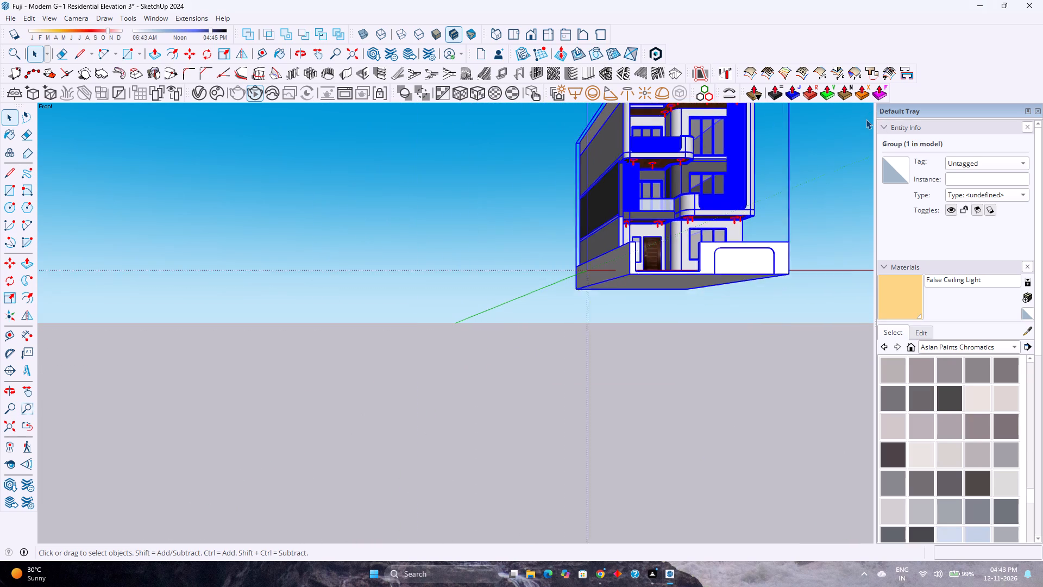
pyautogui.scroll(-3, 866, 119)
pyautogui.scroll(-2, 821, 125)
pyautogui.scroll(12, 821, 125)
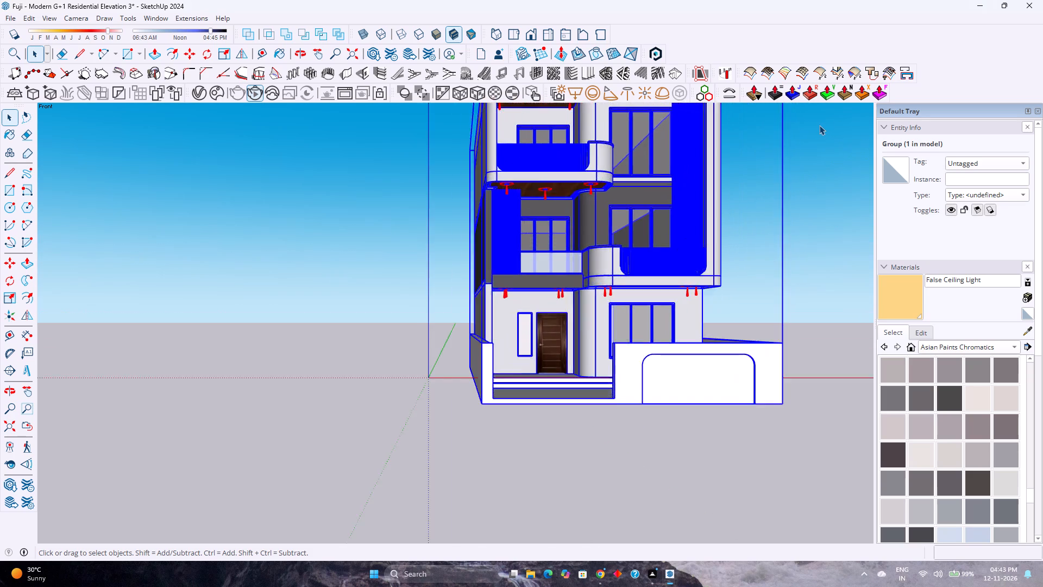
# Examine the upper two floors' slatted balconies, wooden ceilings with lights, windows and tall louvre screen.
pyautogui.scroll(7, 819, 125)
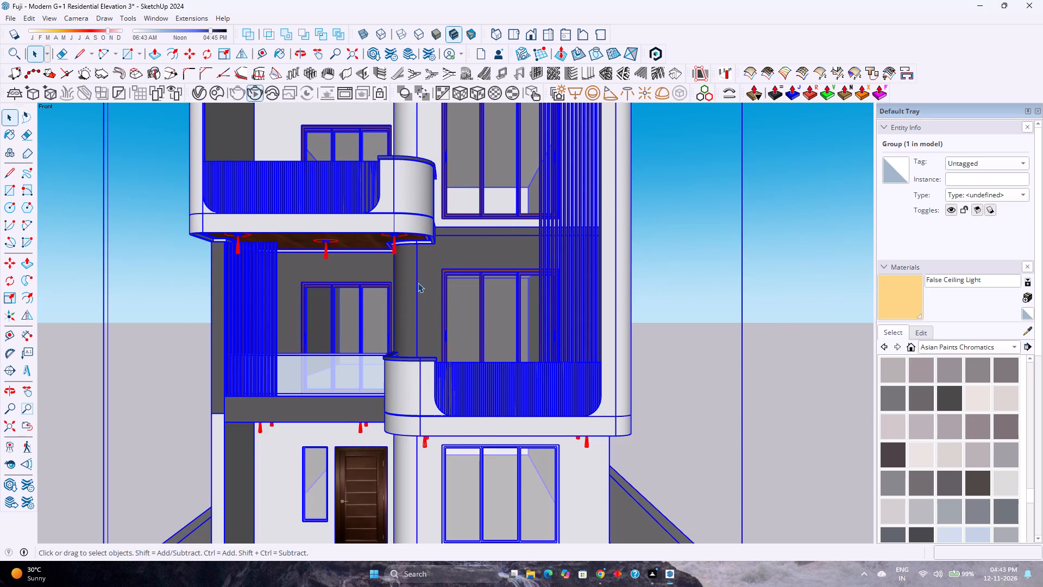
pyautogui.scroll(-7, 418, 283)
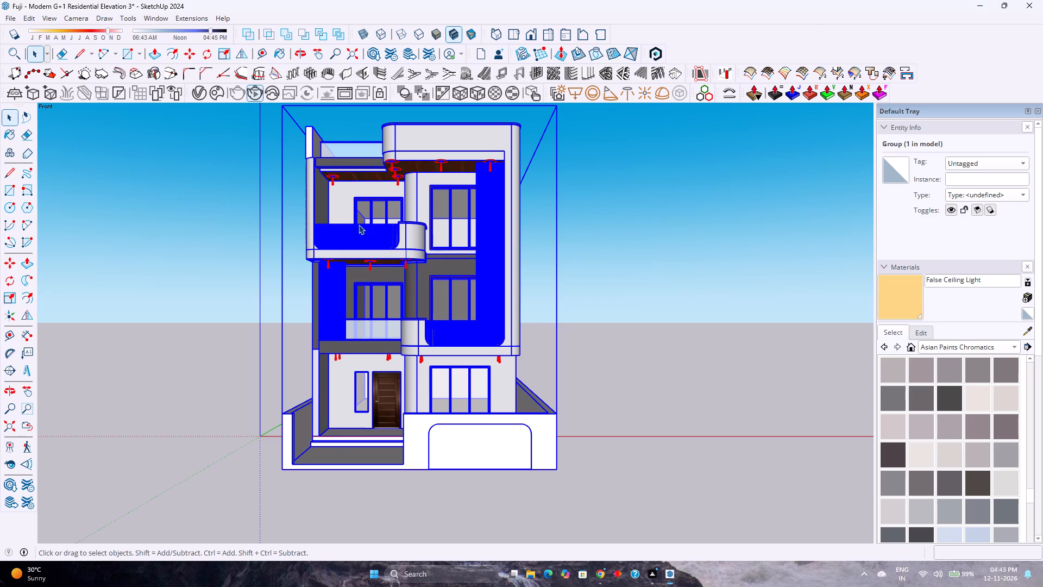
pyautogui.scroll(4, 373, 220)
pyautogui.scroll(-3, 373, 220)
pyautogui.scroll(2, 373, 220)
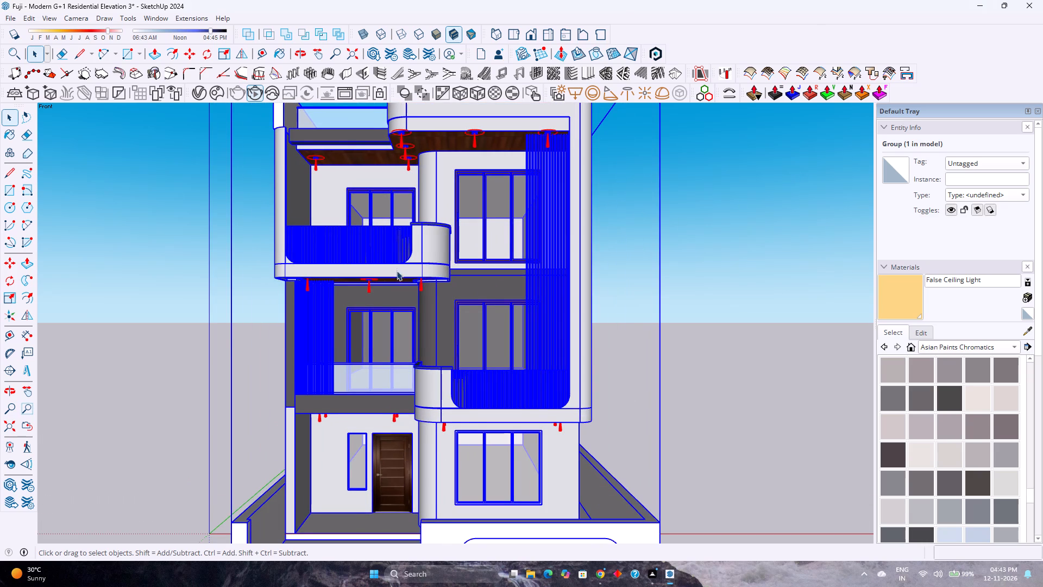
pyautogui.scroll(-3, 397, 271)
pyautogui.scroll(1, 411, 295)
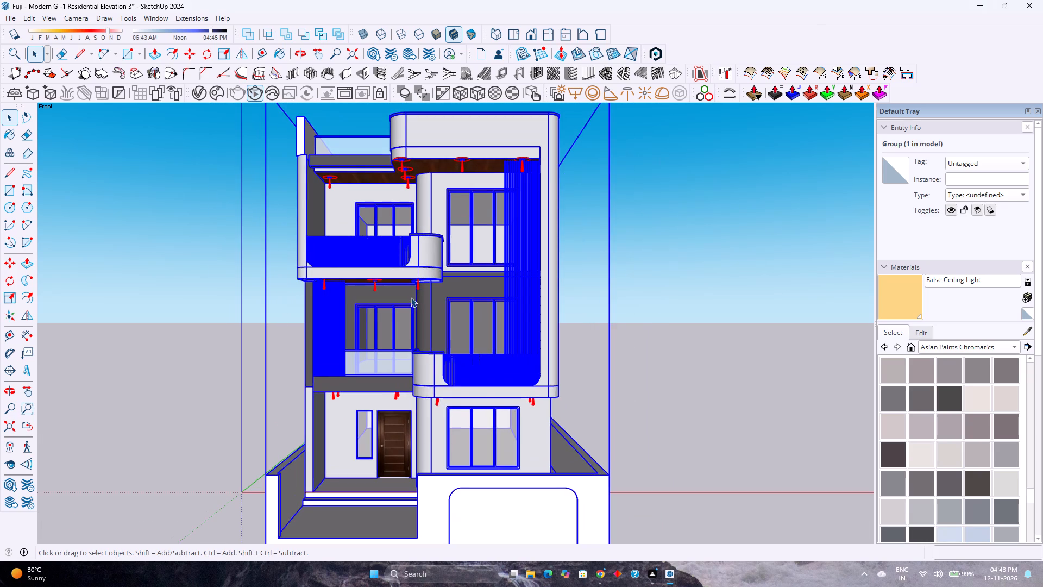
pyautogui.scroll(-1, 411, 298)
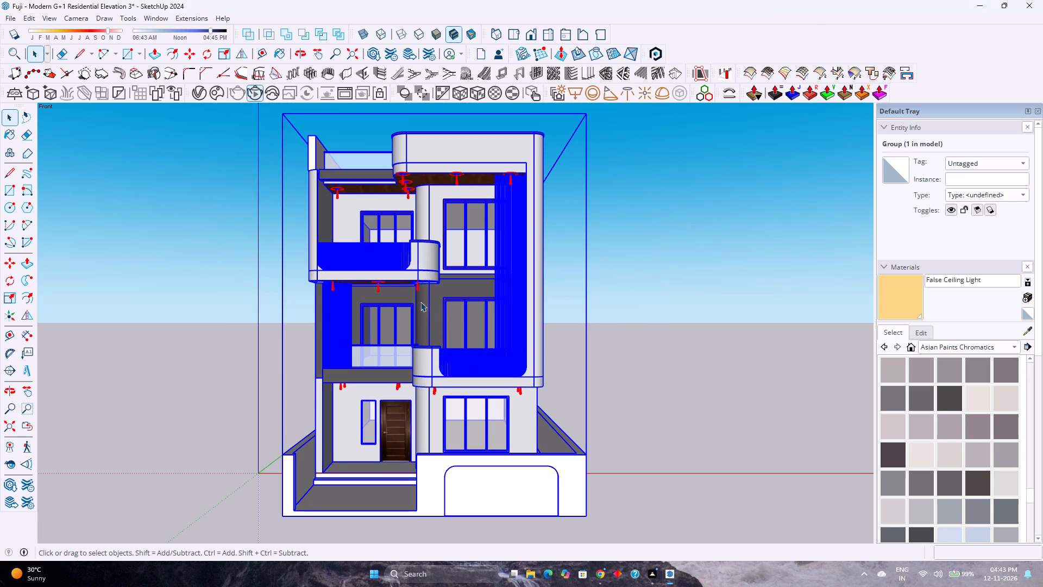
pyautogui.scroll(3, 429, 316)
pyautogui.scroll(-6, 429, 316)
pyautogui.scroll(1, 429, 316)
# Check the full facade's proportions, comparing the stacked balconies and louvre screens with the entrance and compound wall.
pyautogui.scroll(-1, 429, 316)
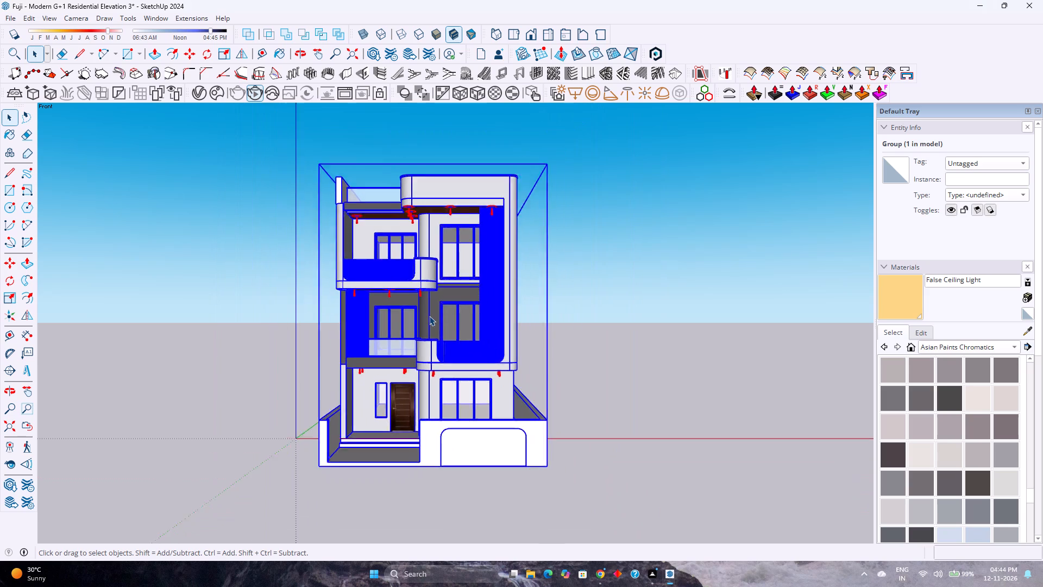
pyautogui.scroll(-1, 429, 316)
pyautogui.scroll(3, 429, 316)
pyautogui.scroll(-2, 429, 316)
pyautogui.scroll(2, 429, 316)
pyautogui.scroll(-2, 429, 316)
pyautogui.scroll(2, 429, 316)
pyautogui.scroll(-2, 429, 316)
pyautogui.scroll(2, 429, 316)
pyautogui.scroll(-1, 429, 316)
pyautogui.scroll(2, 429, 316)
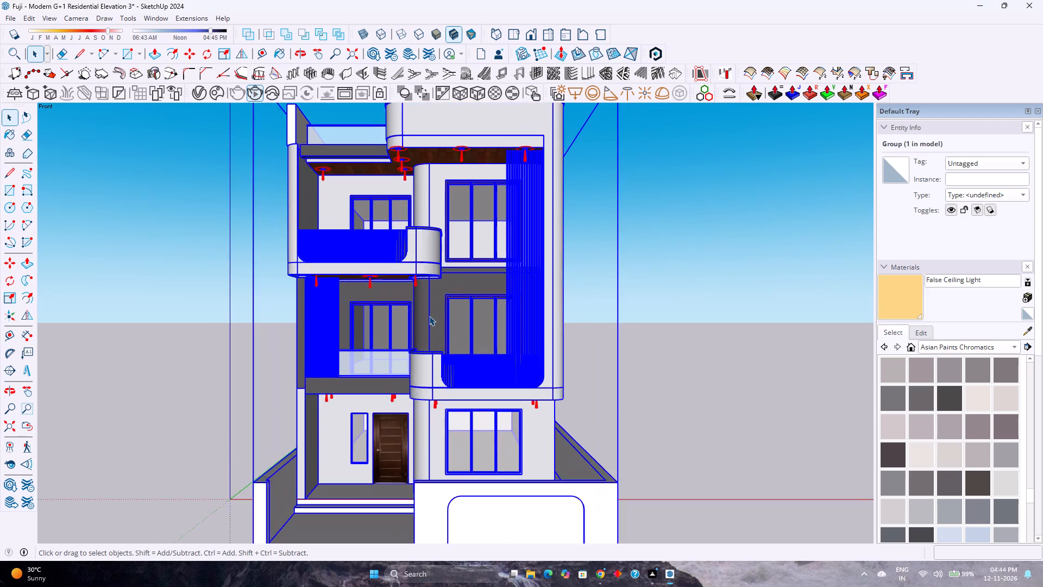
pyautogui.scroll(-2, 429, 316)
pyautogui.scroll(2, 429, 316)
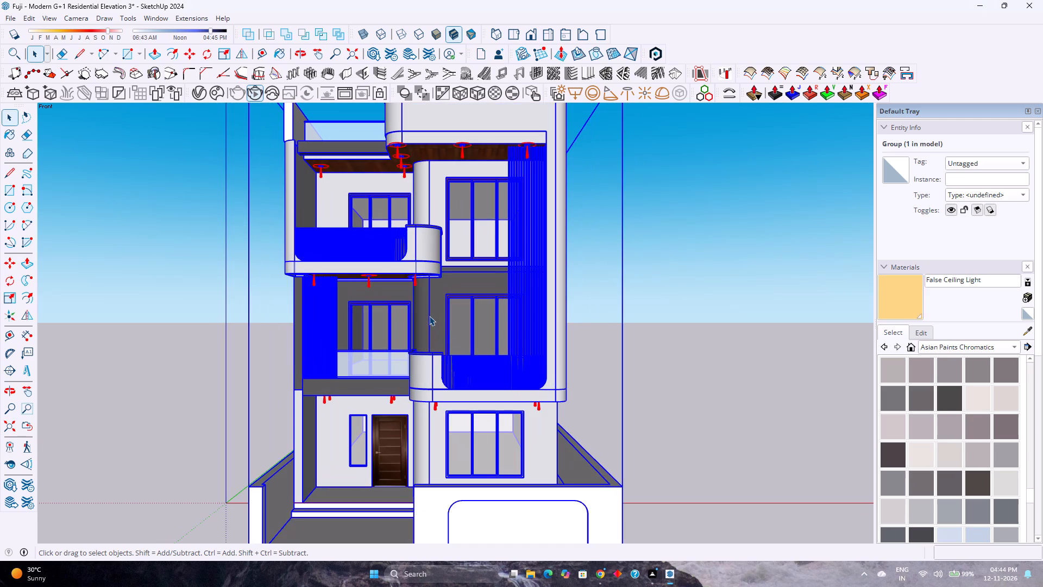
pyautogui.scroll(-2, 429, 316)
pyautogui.scroll(2, 429, 316)
pyautogui.scroll(-3, 429, 316)
pyautogui.scroll(3, 429, 316)
pyautogui.scroll(-2, 429, 316)
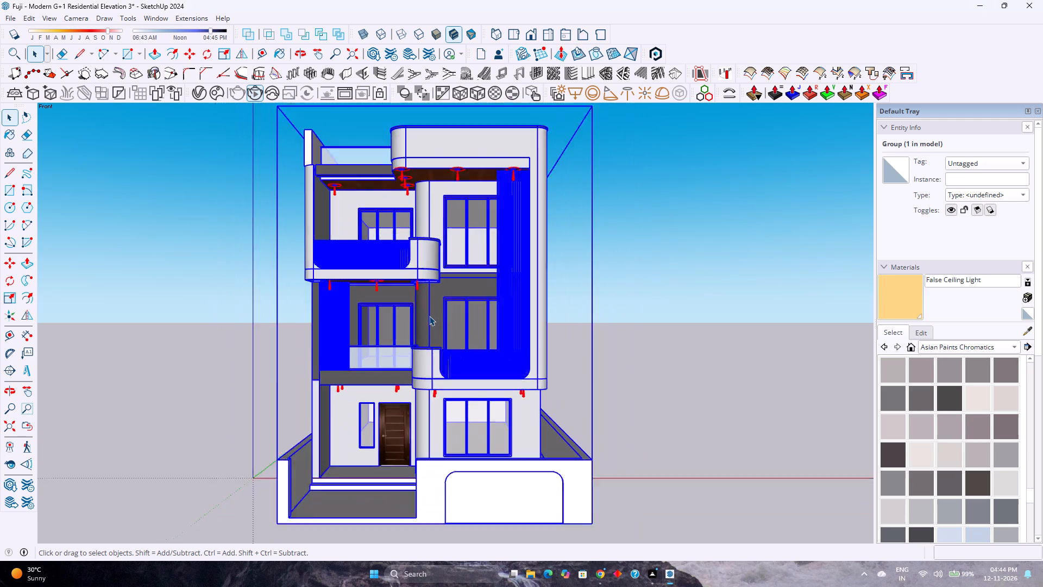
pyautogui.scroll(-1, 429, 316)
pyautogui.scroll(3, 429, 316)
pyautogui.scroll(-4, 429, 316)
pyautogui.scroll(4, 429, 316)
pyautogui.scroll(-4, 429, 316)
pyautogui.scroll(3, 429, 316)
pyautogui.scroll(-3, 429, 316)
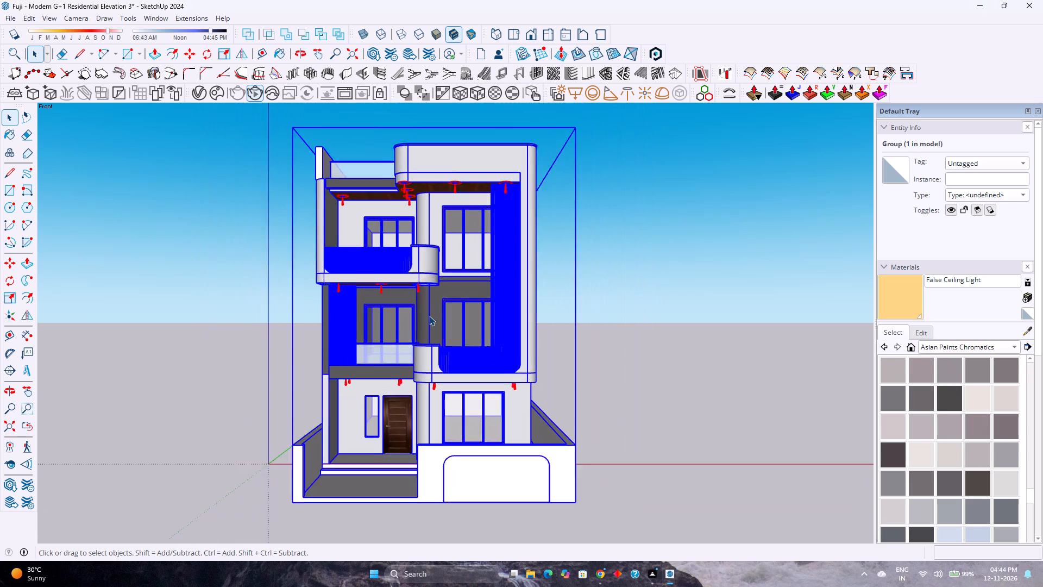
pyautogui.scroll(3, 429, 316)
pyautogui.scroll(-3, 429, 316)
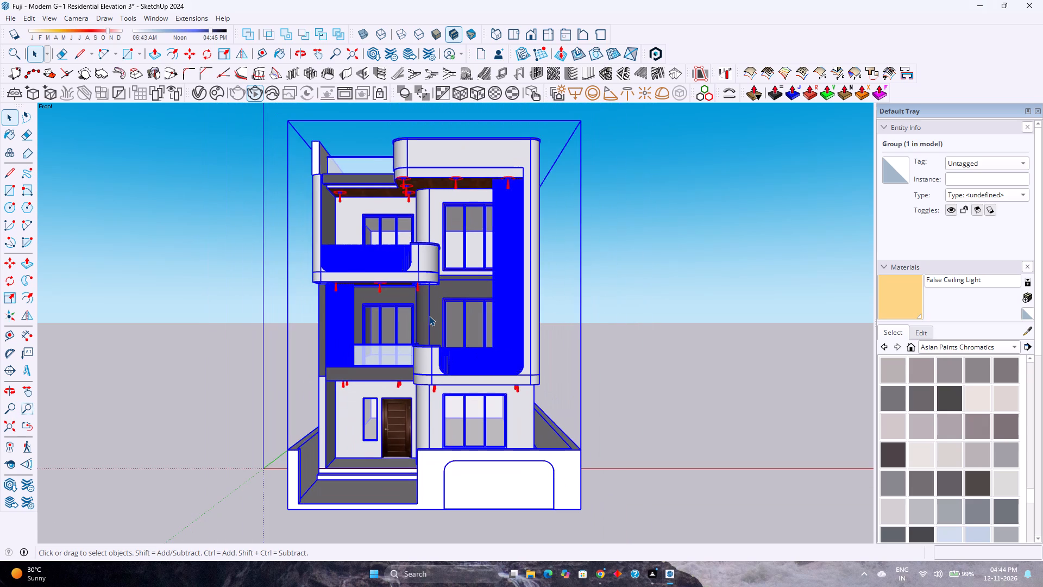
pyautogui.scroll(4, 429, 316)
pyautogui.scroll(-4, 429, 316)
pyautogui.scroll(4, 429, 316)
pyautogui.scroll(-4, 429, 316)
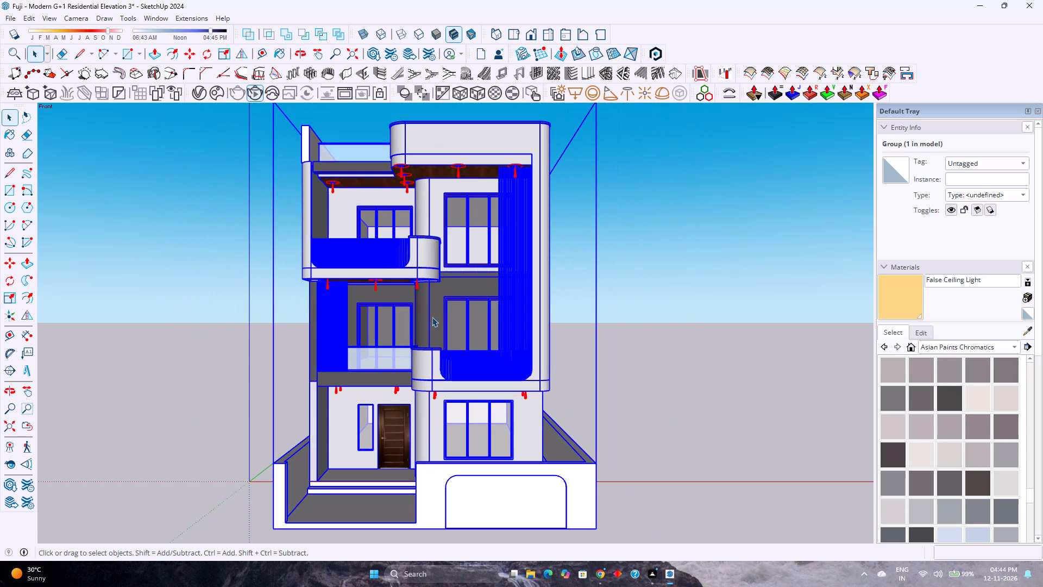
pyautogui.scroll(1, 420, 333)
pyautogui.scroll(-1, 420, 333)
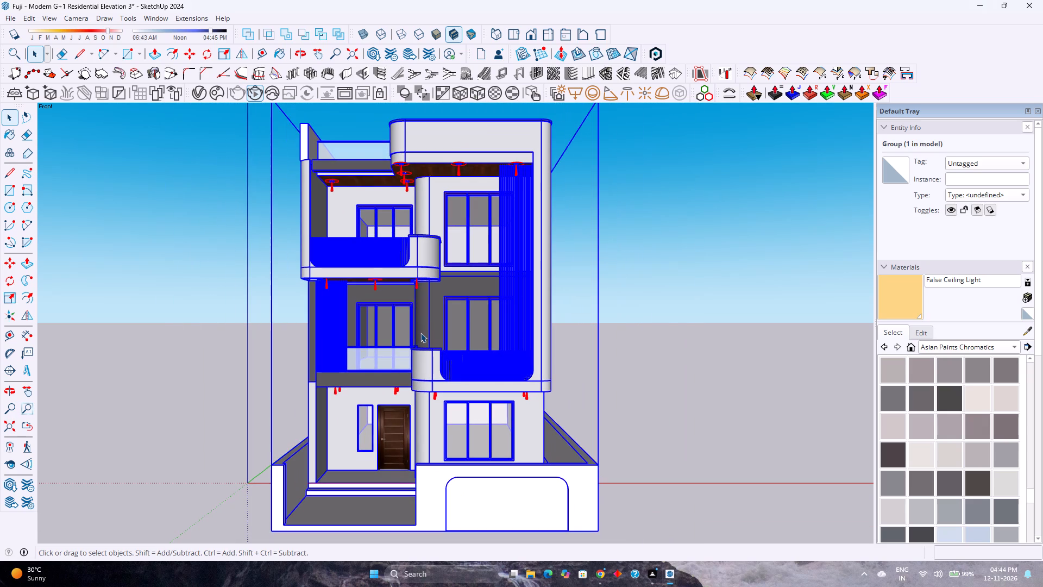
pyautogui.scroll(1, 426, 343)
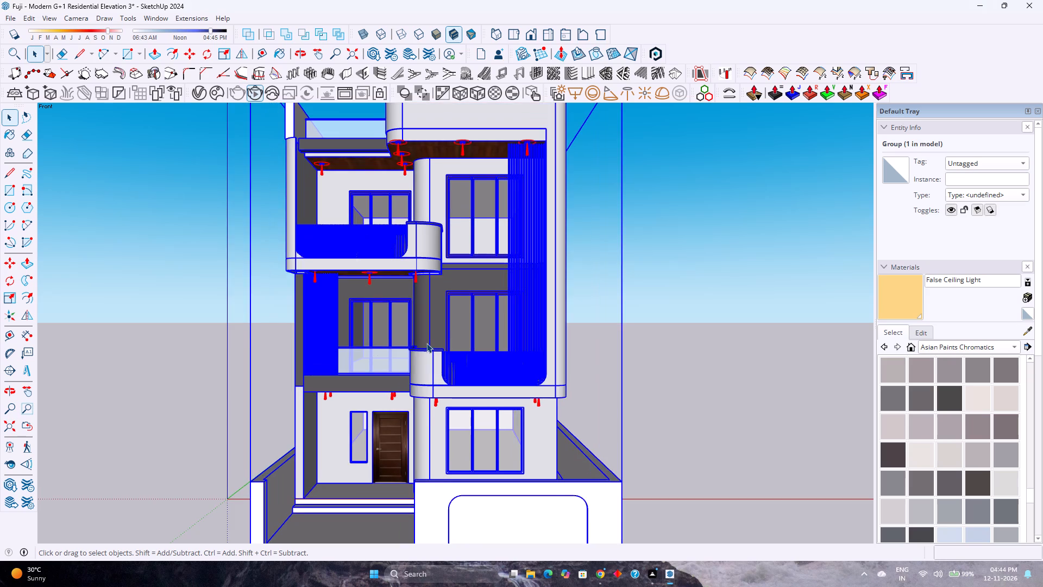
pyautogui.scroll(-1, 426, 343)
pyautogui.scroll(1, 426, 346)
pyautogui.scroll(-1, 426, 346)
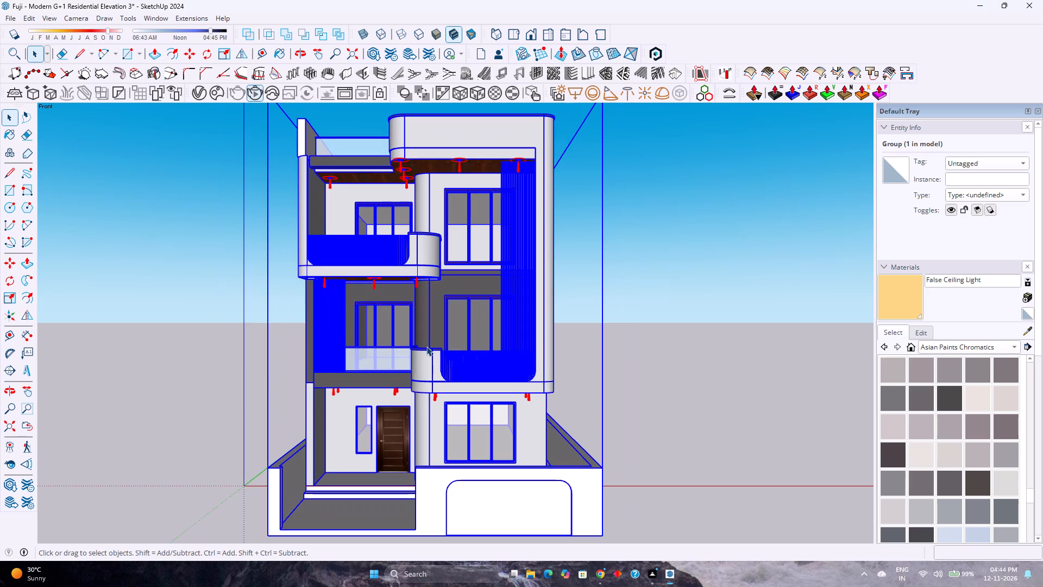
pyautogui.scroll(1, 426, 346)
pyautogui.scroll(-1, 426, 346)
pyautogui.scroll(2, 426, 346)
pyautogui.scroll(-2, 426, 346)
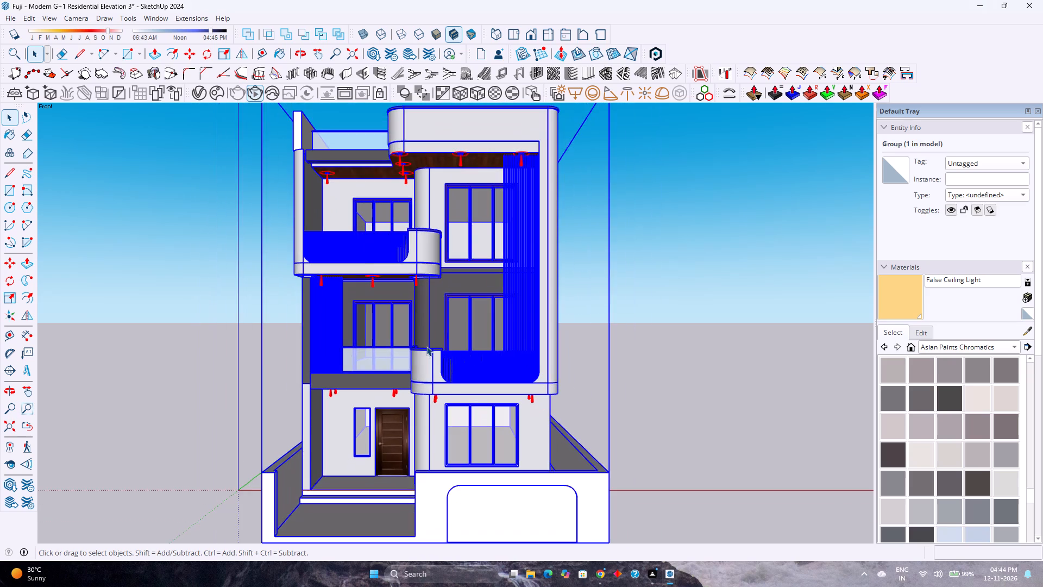
# Clear the building's selection and examine the middle-floor balconies, louvres and windows in their actual materials.
pyautogui.scroll(2, 426, 346)
pyautogui.scroll(-3, 426, 346)
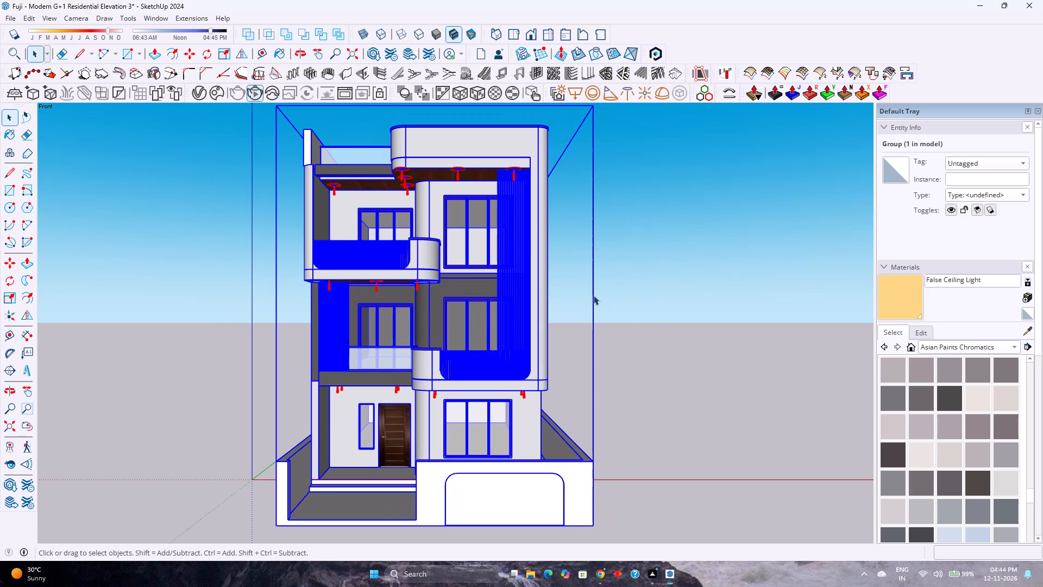
pyautogui.click(619, 290)
pyautogui.scroll(3, 431, 313)
pyautogui.scroll(-2, 431, 313)
pyautogui.scroll(2, 431, 313)
pyautogui.scroll(-3, 431, 313)
pyautogui.scroll(4, 431, 313)
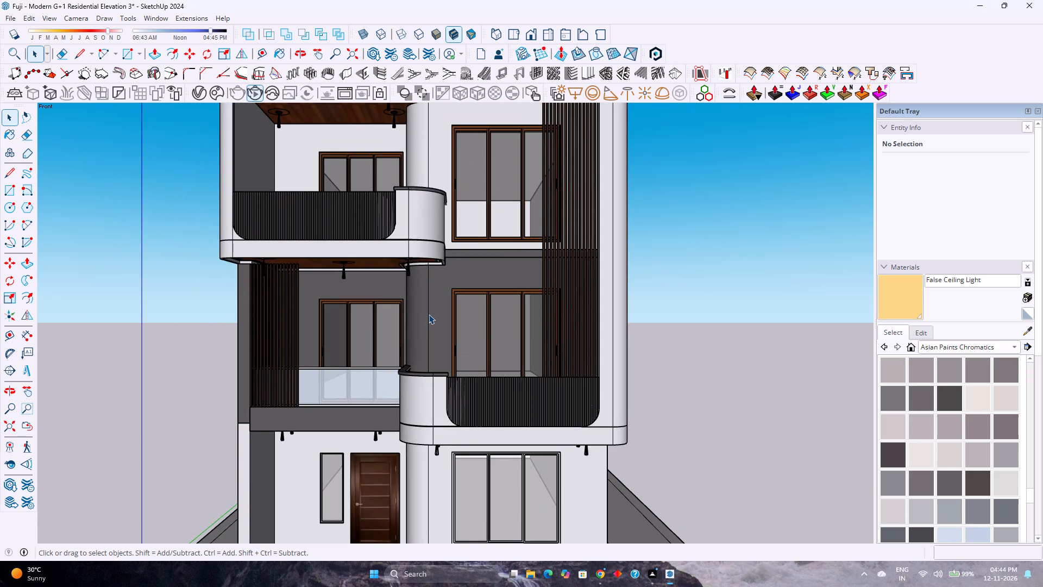
# Select the whole building group and check the full facade from the roof parapet down to the compound wall.
pyautogui.click(429, 314)
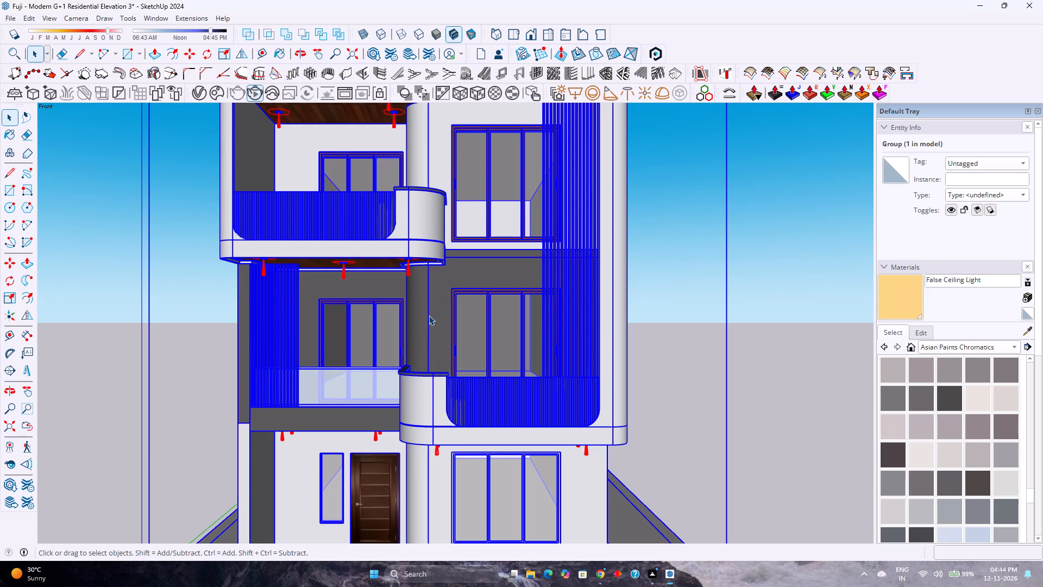
pyautogui.scroll(-2, 428, 317)
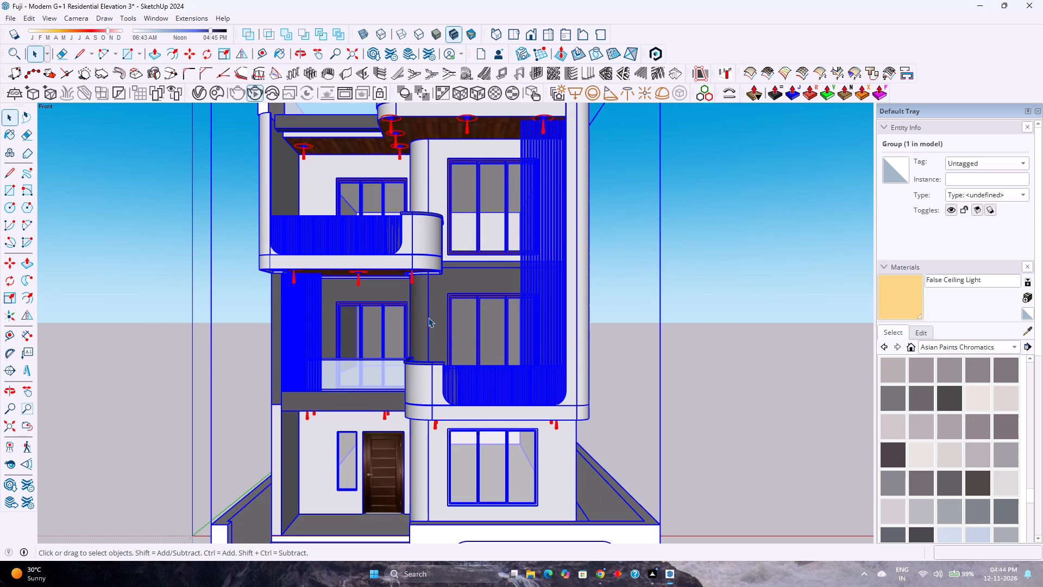
pyautogui.scroll(-3, 428, 317)
pyautogui.scroll(2, 428, 317)
pyautogui.scroll(-2, 428, 317)
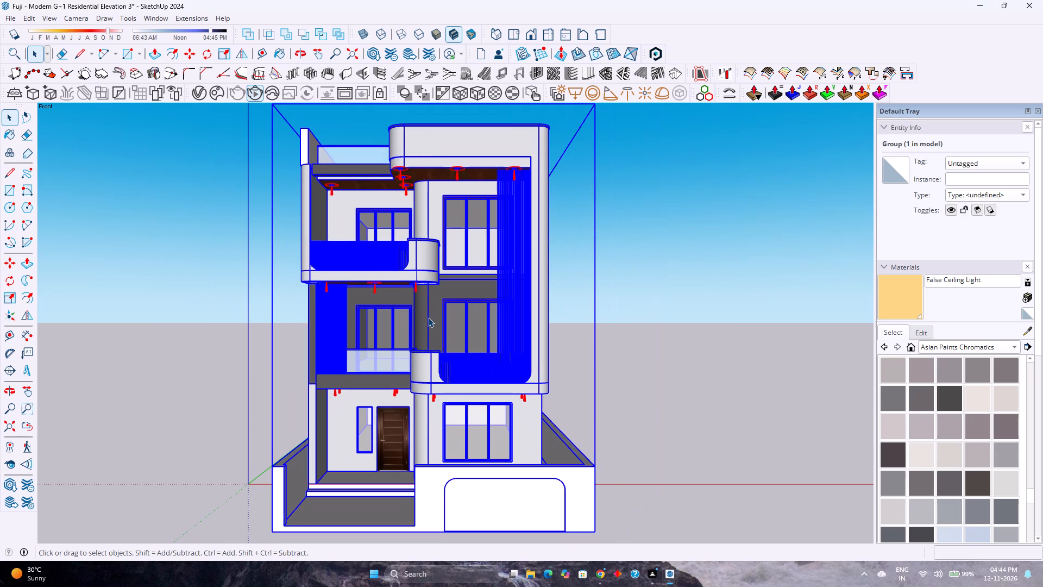
pyautogui.scroll(1, 430, 321)
pyautogui.scroll(-1, 430, 321)
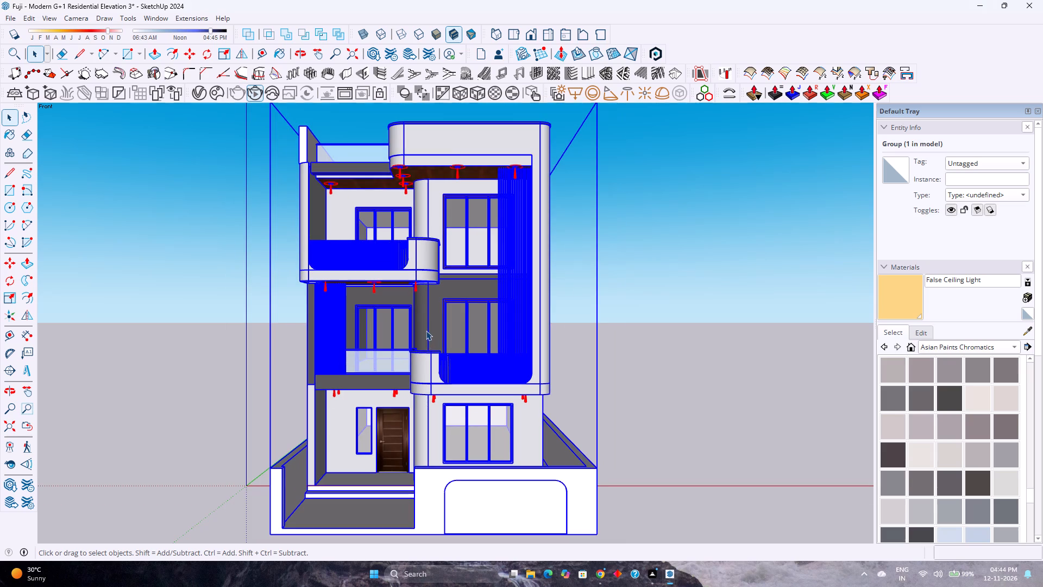
pyautogui.scroll(1, 425, 323)
pyautogui.scroll(-1, 425, 323)
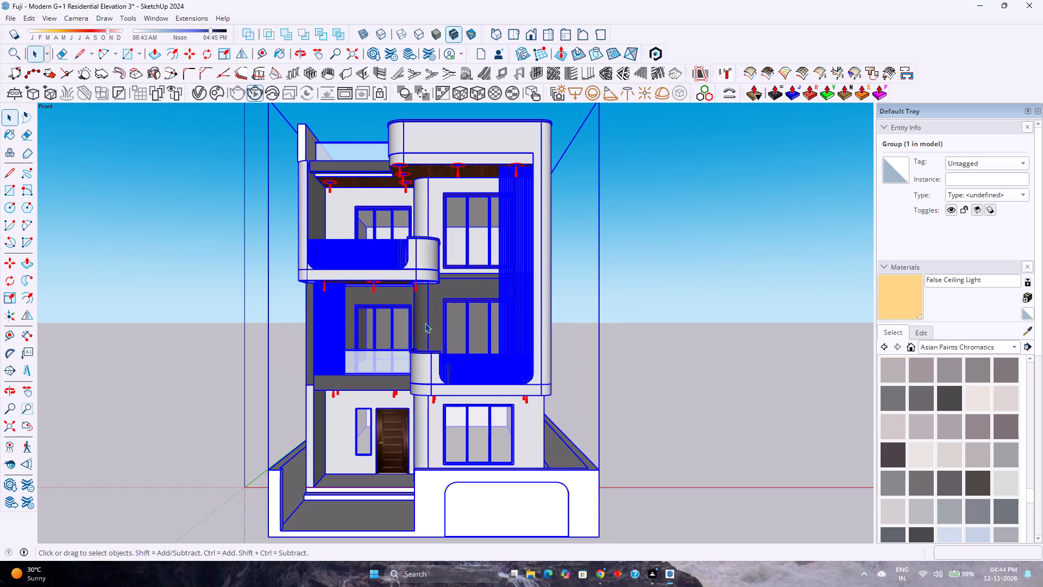
pyautogui.scroll(1, 430, 356)
pyautogui.scroll(-1, 430, 356)
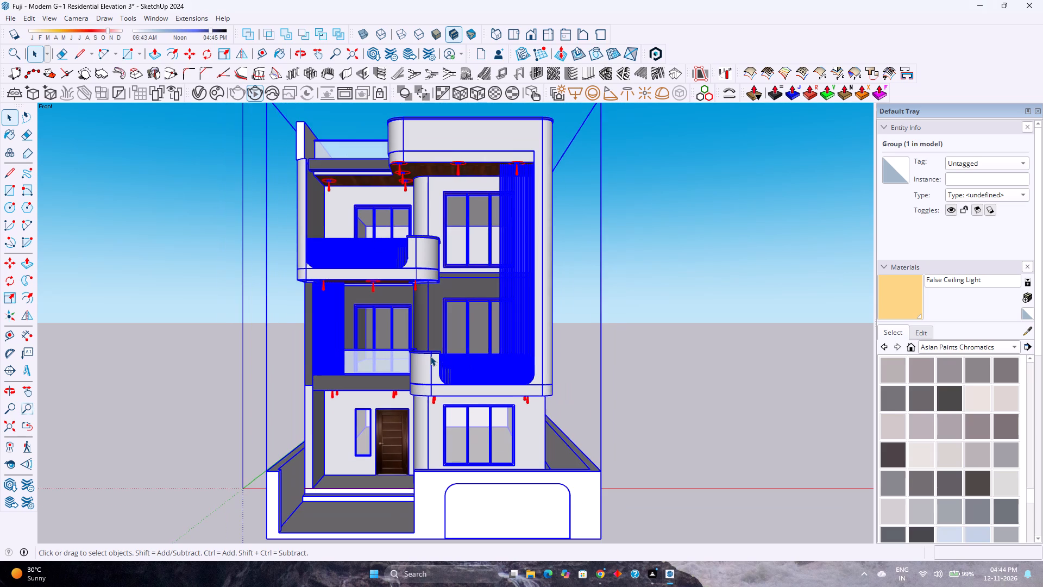
pyautogui.scroll(1, 430, 363)
pyautogui.scroll(-1, 430, 363)
pyautogui.scroll(1, 430, 363)
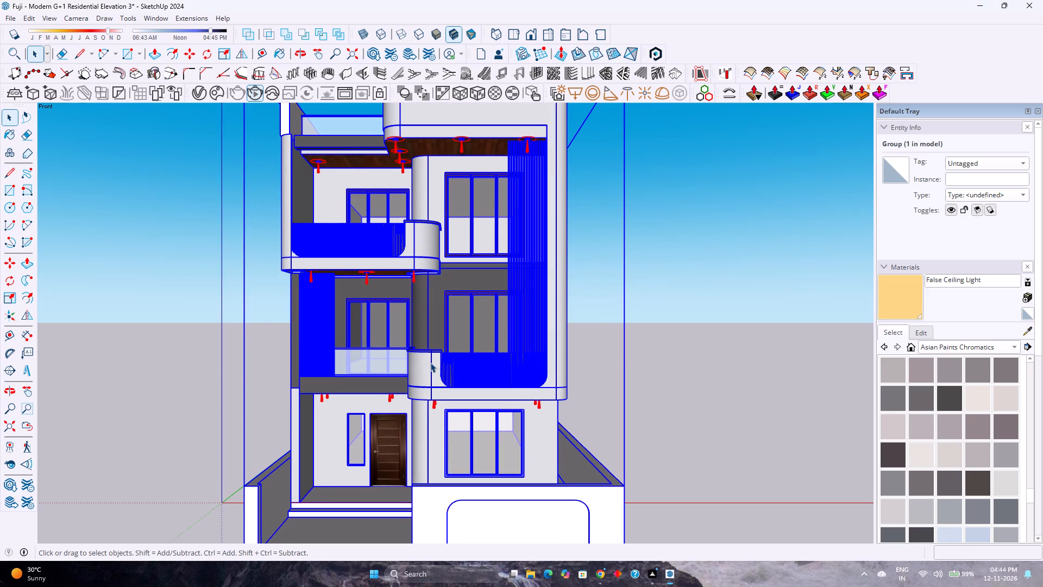
pyautogui.scroll(-1, 430, 363)
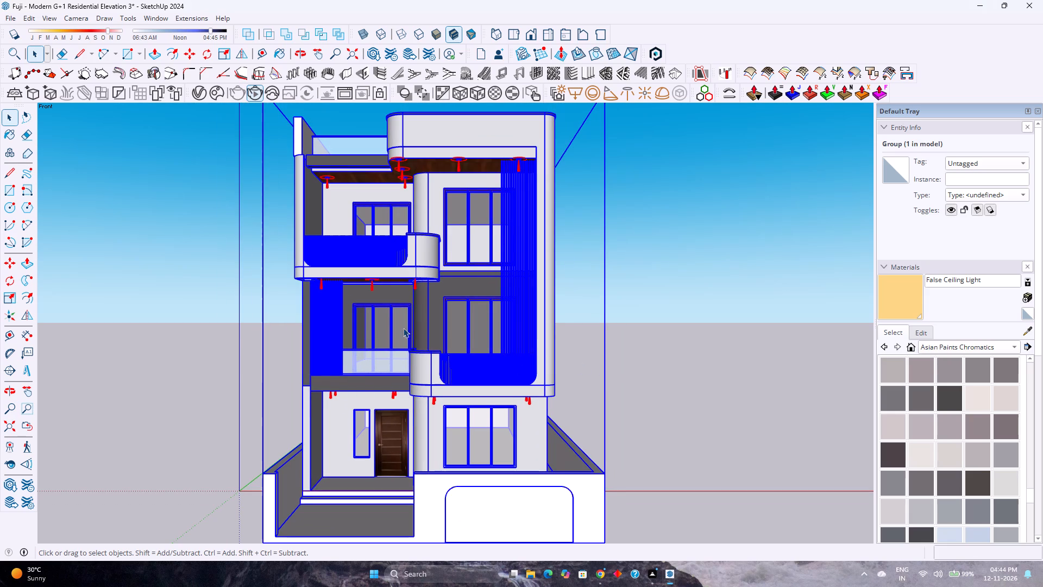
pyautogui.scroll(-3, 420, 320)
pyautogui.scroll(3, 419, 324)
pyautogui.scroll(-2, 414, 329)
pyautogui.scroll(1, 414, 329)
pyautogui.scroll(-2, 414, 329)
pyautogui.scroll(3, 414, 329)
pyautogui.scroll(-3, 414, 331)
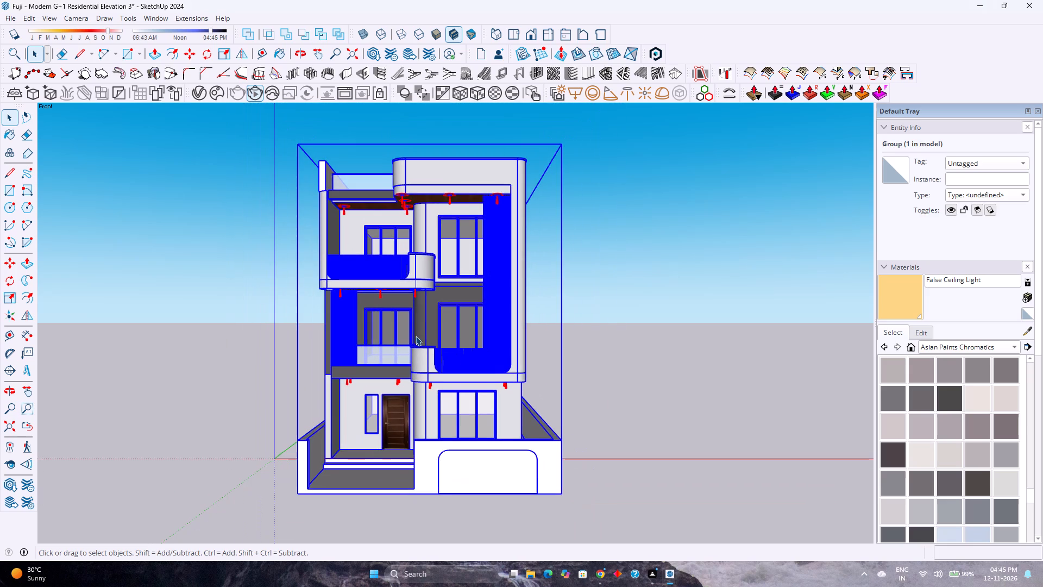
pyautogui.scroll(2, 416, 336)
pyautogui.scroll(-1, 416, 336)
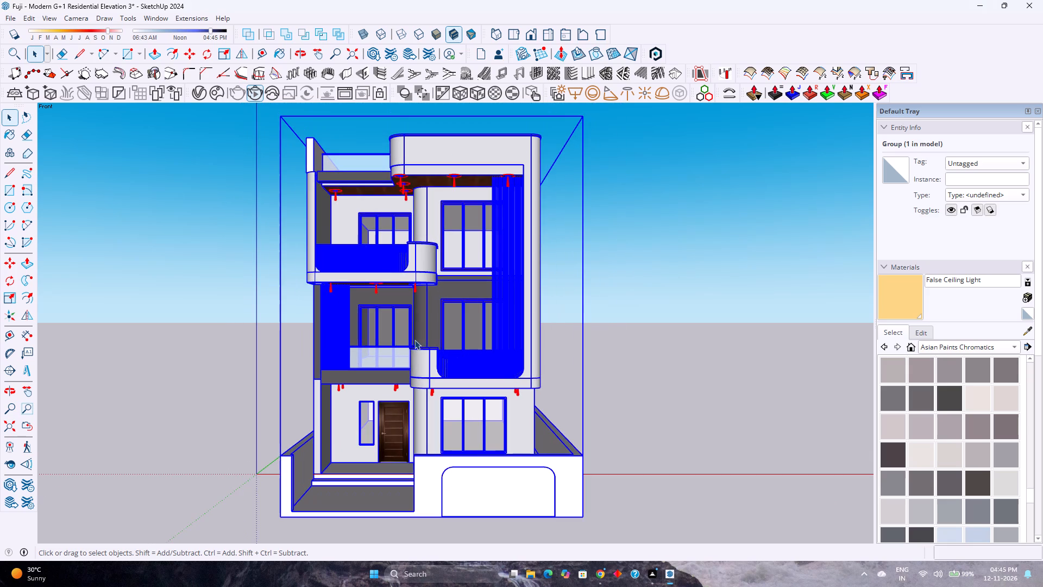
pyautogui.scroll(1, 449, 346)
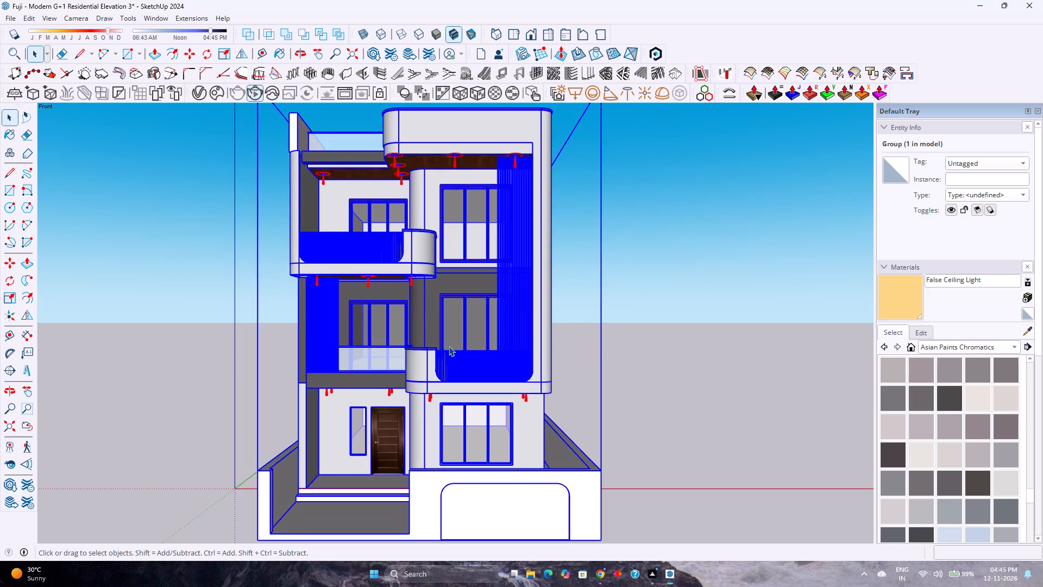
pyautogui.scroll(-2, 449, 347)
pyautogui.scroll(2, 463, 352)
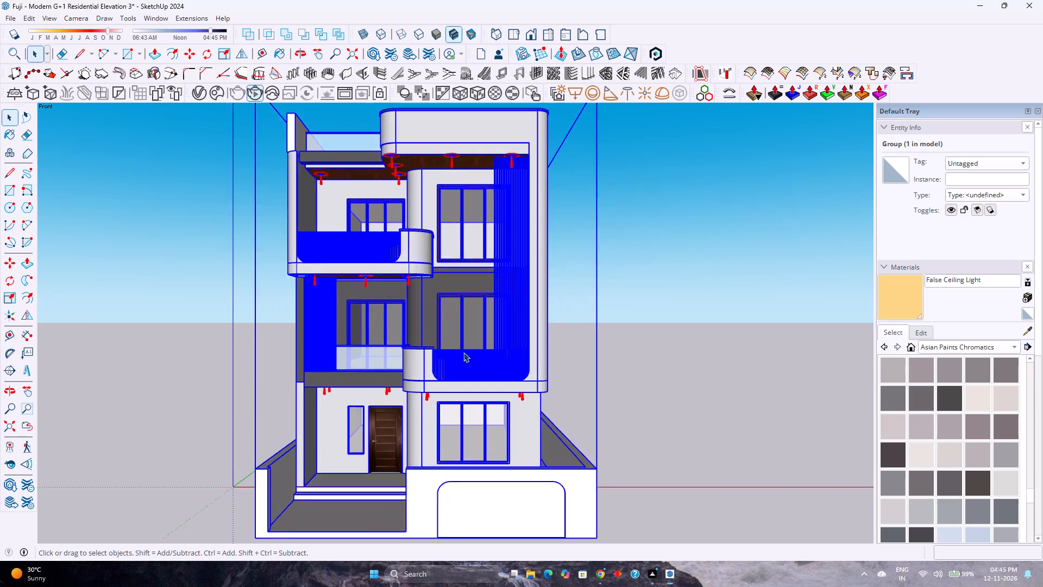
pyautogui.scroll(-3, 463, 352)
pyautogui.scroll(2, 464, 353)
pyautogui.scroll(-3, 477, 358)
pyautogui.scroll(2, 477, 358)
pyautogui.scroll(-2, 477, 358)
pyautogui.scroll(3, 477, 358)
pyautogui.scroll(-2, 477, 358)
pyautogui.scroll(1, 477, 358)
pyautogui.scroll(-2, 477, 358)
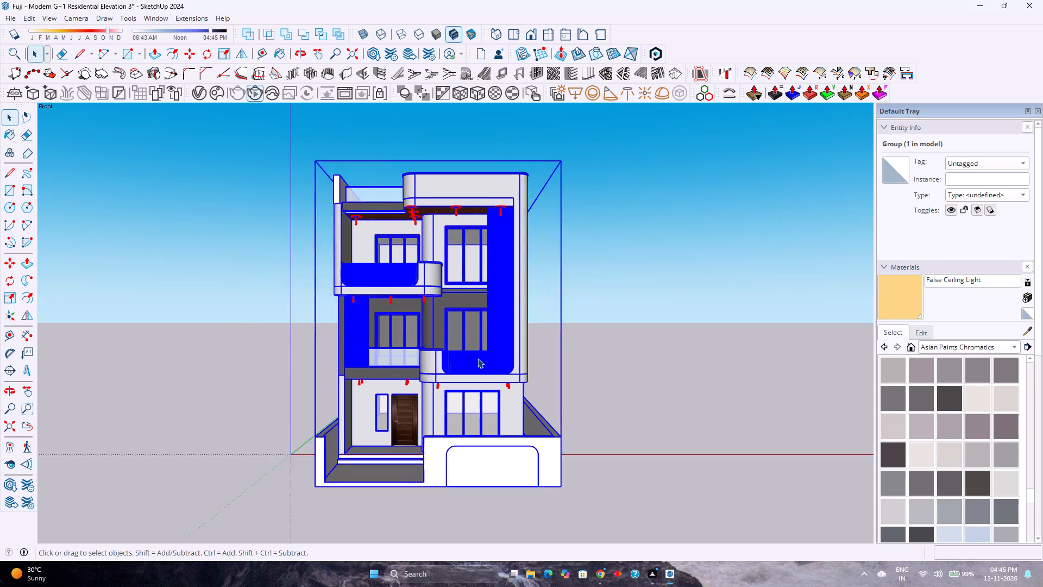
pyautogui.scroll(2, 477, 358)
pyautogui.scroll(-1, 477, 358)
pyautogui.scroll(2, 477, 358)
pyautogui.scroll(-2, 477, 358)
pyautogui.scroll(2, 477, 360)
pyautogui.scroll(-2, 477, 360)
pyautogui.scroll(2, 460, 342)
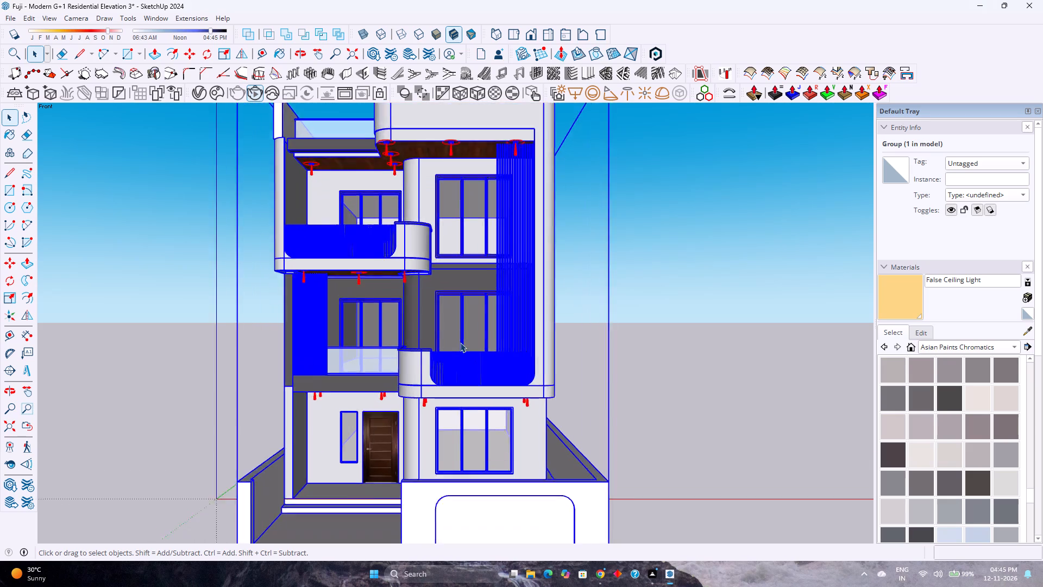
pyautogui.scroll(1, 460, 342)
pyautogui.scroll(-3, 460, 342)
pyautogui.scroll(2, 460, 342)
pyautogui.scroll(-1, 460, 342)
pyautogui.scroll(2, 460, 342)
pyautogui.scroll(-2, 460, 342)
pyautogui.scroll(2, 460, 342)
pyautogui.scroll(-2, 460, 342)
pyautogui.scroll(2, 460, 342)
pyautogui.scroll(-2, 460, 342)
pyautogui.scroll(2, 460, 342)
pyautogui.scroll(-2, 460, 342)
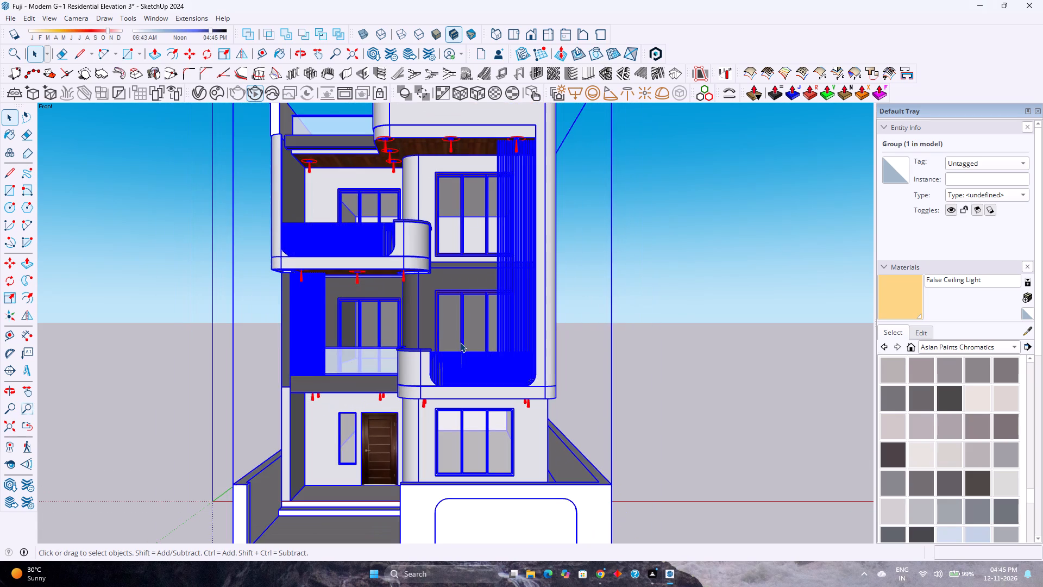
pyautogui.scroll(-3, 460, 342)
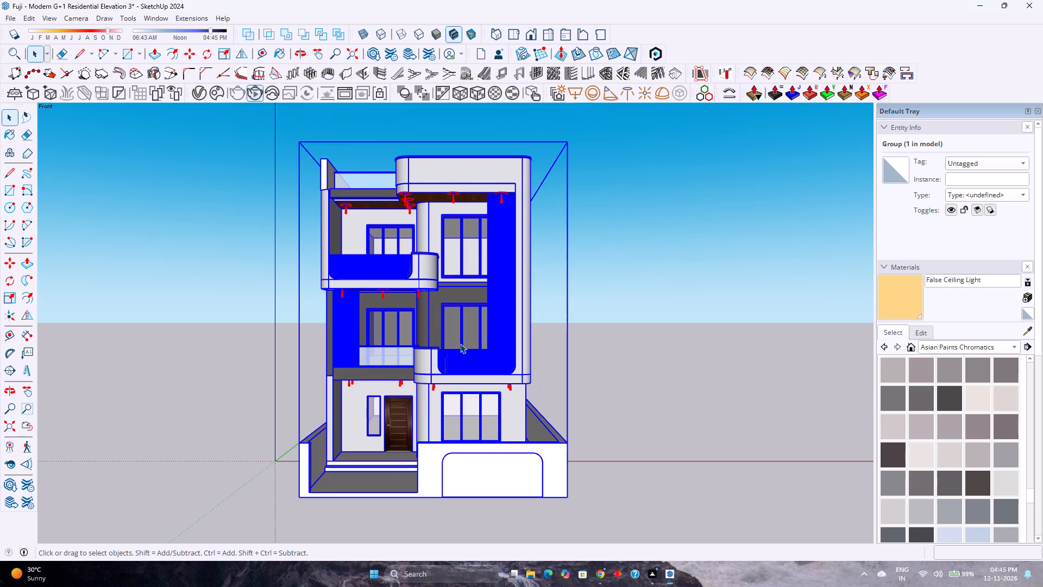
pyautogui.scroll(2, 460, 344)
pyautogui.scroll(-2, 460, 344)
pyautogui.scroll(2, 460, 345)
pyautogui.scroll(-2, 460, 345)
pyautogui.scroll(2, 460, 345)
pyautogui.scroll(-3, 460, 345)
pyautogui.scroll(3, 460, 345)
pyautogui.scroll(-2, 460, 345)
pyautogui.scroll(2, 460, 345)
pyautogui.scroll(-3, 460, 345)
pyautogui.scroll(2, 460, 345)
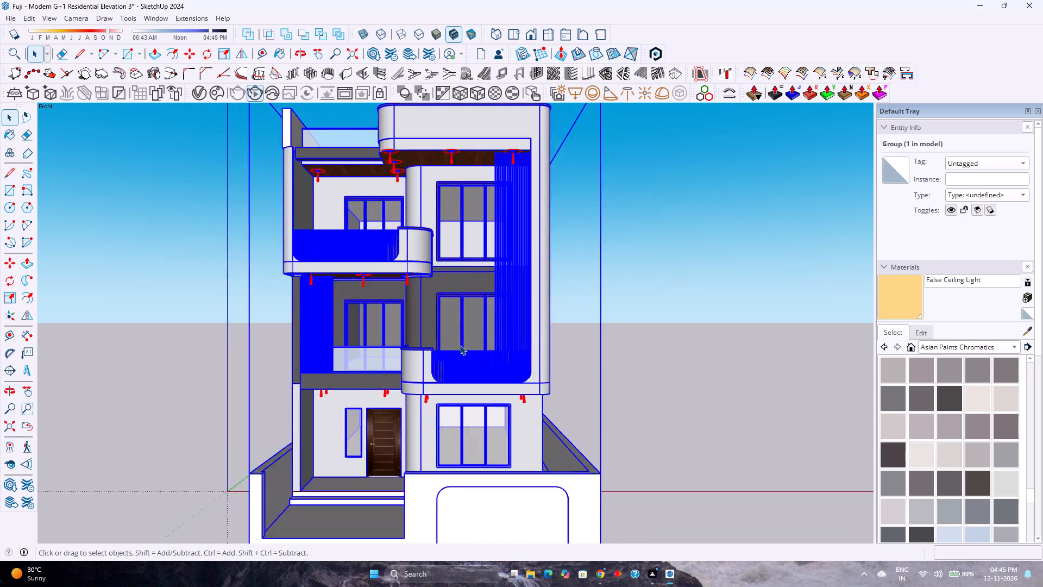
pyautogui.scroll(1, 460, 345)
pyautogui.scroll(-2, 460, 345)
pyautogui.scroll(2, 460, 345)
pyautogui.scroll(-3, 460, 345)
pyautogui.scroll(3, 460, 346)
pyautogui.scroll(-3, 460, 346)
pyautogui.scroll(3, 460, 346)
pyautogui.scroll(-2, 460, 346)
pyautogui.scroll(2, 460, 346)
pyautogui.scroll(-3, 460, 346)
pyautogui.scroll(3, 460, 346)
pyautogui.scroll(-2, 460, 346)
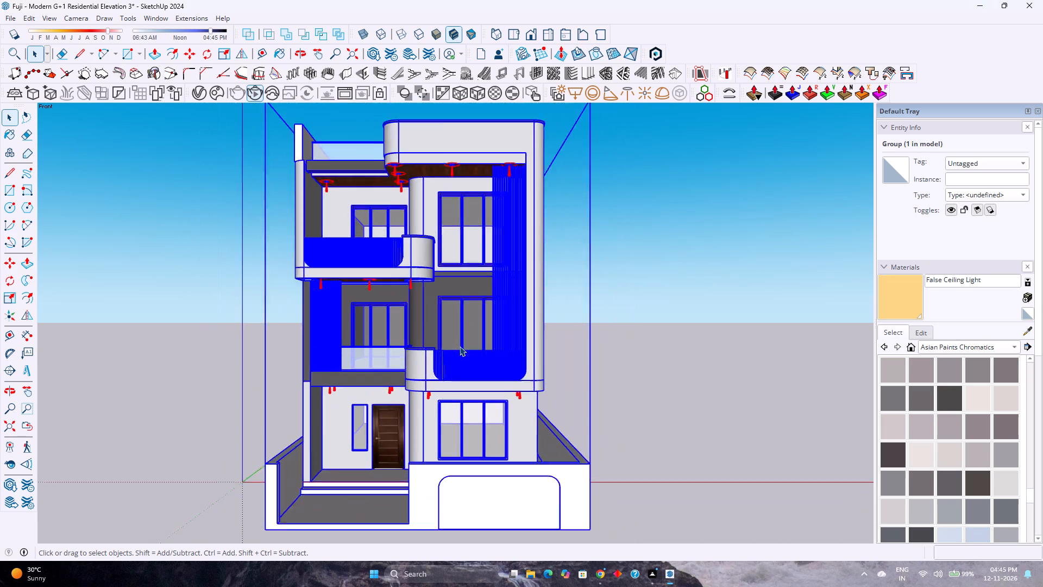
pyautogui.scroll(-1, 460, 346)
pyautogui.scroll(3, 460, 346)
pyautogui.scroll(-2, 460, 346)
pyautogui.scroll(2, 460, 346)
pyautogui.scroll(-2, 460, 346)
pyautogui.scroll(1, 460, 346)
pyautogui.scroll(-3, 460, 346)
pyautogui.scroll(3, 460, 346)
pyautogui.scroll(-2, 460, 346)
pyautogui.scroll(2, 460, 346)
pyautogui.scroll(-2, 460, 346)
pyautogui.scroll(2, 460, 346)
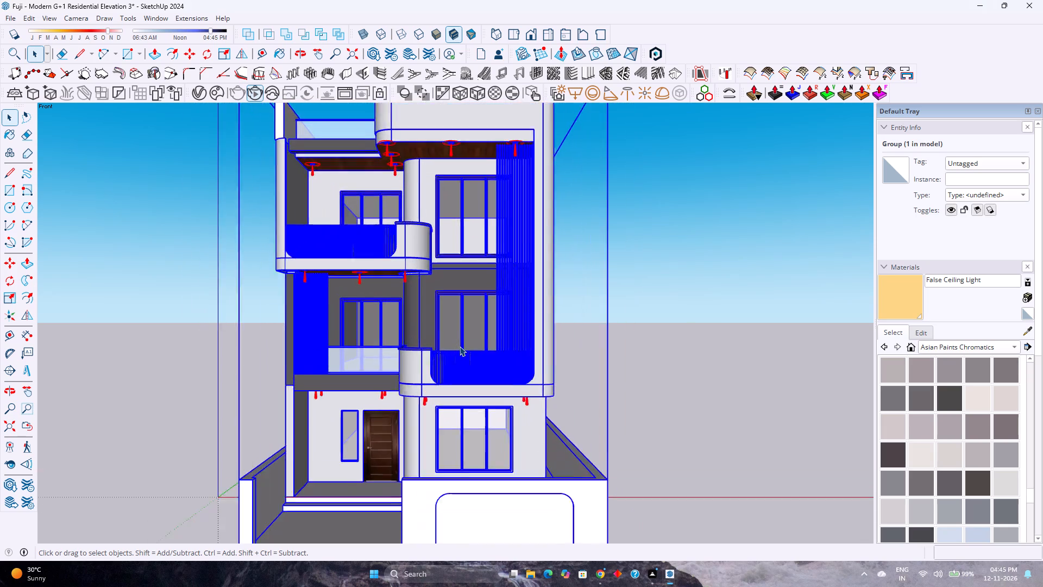
# Inspect the middle floor's slatted balcony, glass railing and louvres up close against the ground-floor entrance, then against the full facade.
pyautogui.scroll(1, 460, 346)
pyautogui.scroll(-2, 460, 346)
pyautogui.scroll(3, 460, 346)
pyautogui.scroll(-3, 460, 346)
pyautogui.scroll(4, 460, 346)
pyautogui.scroll(-4, 460, 346)
pyautogui.scroll(2, 460, 346)
pyautogui.scroll(-3, 460, 346)
pyautogui.scroll(3, 460, 346)
pyautogui.scroll(-3, 460, 346)
pyautogui.scroll(3, 460, 346)
pyautogui.scroll(-3, 460, 346)
pyautogui.scroll(3, 460, 346)
pyautogui.scroll(-2, 460, 346)
pyautogui.scroll(2, 460, 346)
pyautogui.scroll(-1, 460, 346)
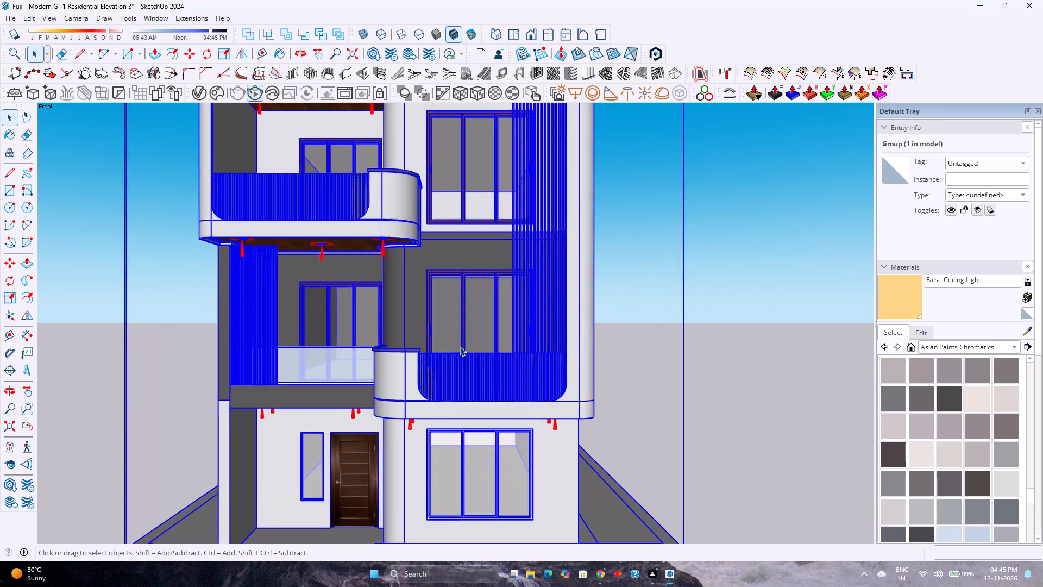
pyautogui.scroll(-2, 460, 346)
pyautogui.scroll(3, 460, 346)
pyautogui.scroll(-2, 460, 346)
pyautogui.scroll(2, 460, 346)
pyautogui.scroll(-2, 460, 346)
pyautogui.scroll(2, 460, 346)
pyautogui.scroll(-2, 460, 346)
pyautogui.scroll(2, 460, 346)
pyautogui.scroll(-3, 460, 346)
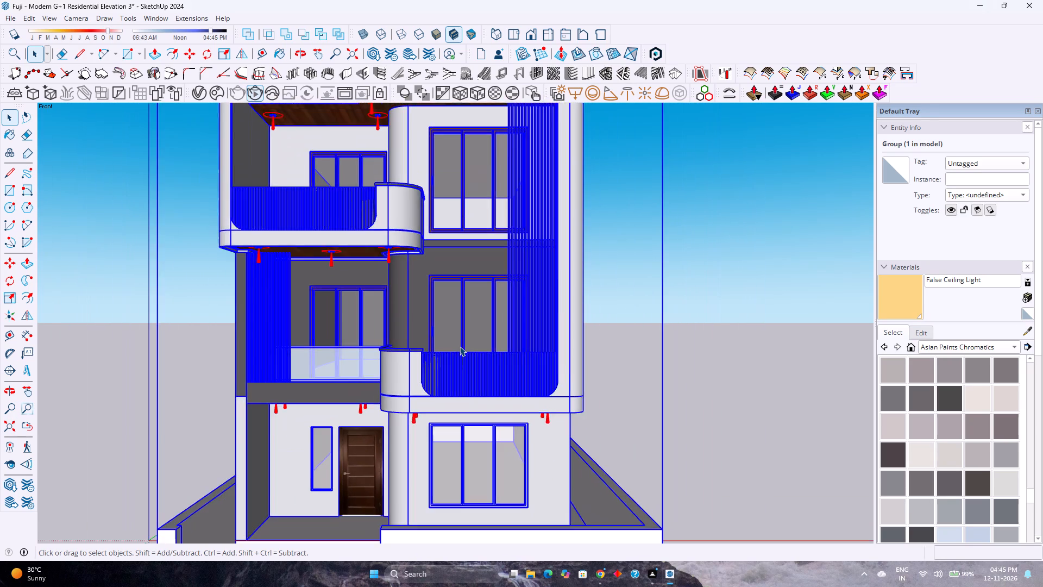
pyautogui.scroll(-2, 460, 346)
pyautogui.scroll(2, 460, 346)
pyautogui.scroll(-3, 460, 346)
pyautogui.scroll(3, 460, 346)
pyautogui.scroll(-3, 460, 346)
pyautogui.scroll(3, 460, 346)
pyautogui.scroll(-2, 460, 346)
pyautogui.scroll(2, 460, 346)
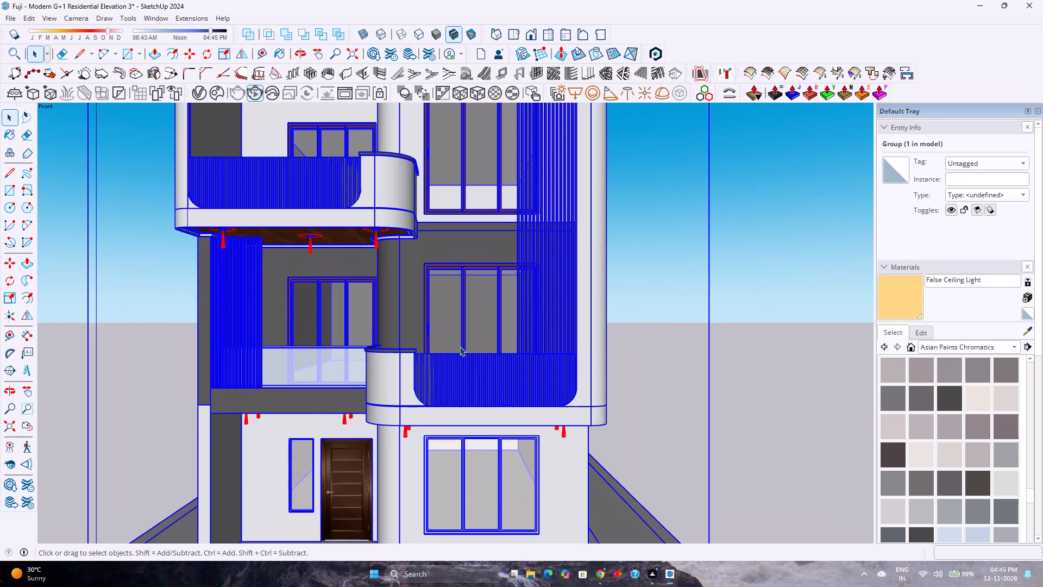
pyautogui.scroll(-3, 458, 349)
pyautogui.scroll(3, 458, 351)
pyautogui.scroll(-1, 458, 351)
pyautogui.scroll(1, 458, 351)
pyautogui.scroll(-3, 458, 351)
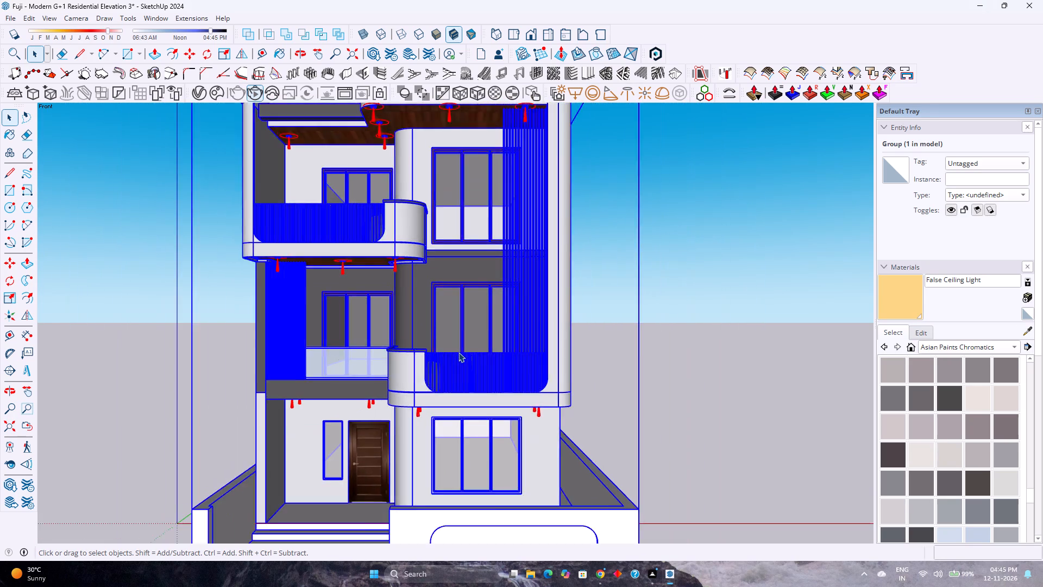
pyautogui.scroll(4, 458, 352)
pyautogui.scroll(-4, 457, 352)
pyautogui.scroll(3, 457, 352)
pyautogui.scroll(-3, 457, 352)
pyautogui.scroll(3, 457, 352)
pyautogui.scroll(-2, 457, 352)
pyautogui.scroll(3, 457, 352)
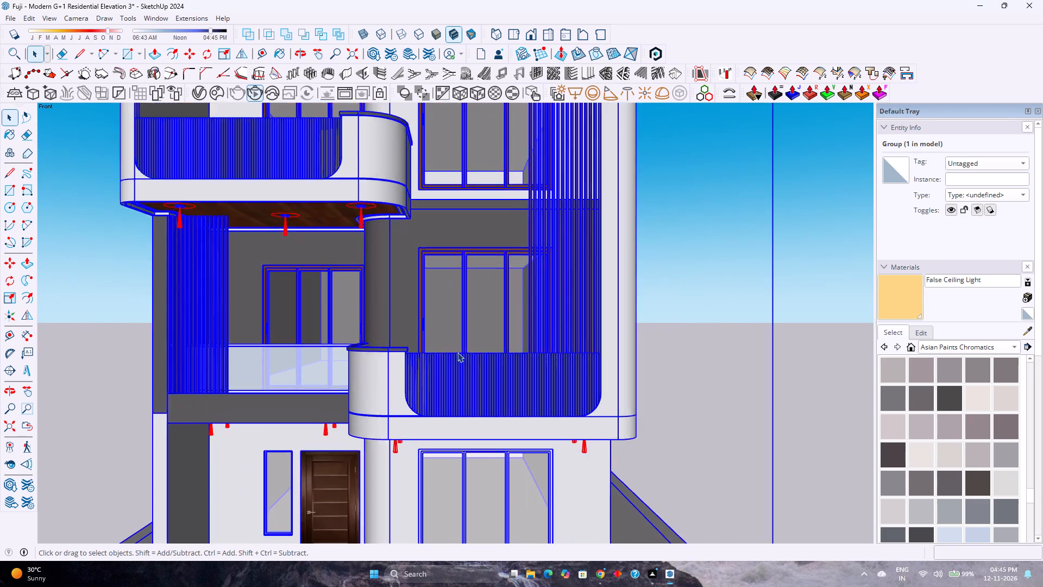
pyautogui.scroll(-10, 457, 352)
pyautogui.scroll(2, 457, 352)
pyautogui.scroll(-3, 457, 352)
pyautogui.scroll(1, 457, 352)
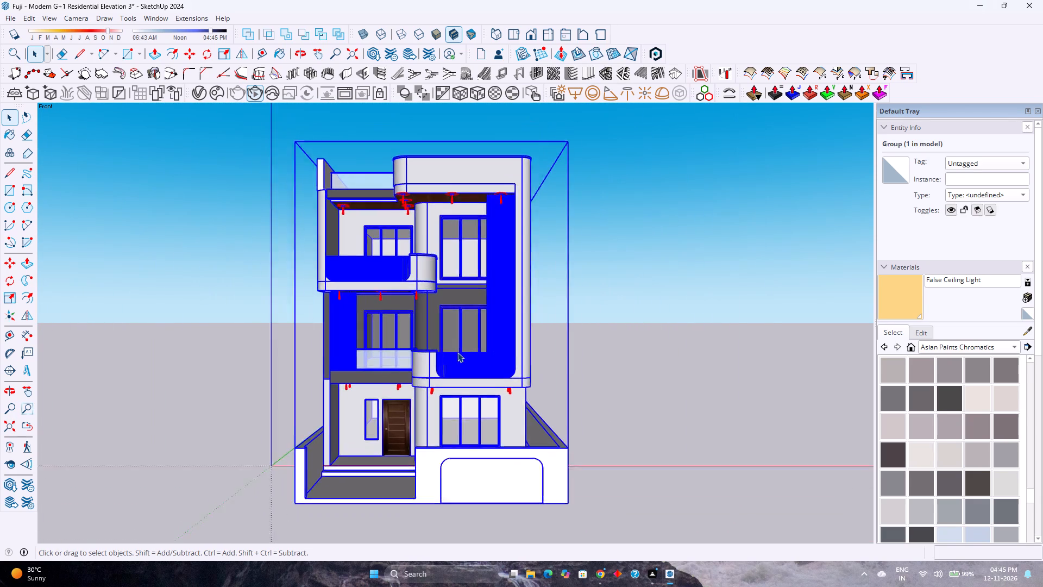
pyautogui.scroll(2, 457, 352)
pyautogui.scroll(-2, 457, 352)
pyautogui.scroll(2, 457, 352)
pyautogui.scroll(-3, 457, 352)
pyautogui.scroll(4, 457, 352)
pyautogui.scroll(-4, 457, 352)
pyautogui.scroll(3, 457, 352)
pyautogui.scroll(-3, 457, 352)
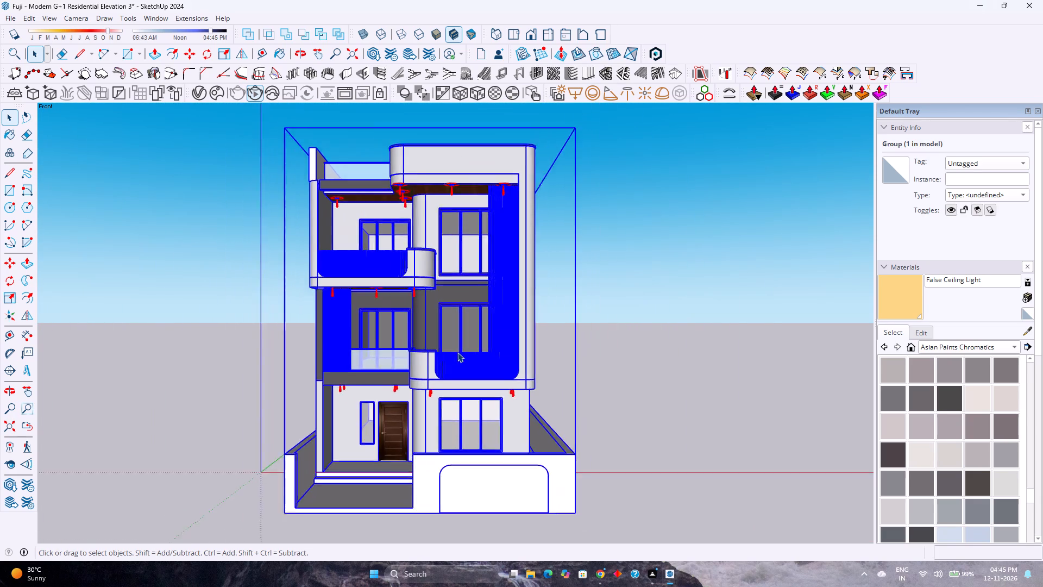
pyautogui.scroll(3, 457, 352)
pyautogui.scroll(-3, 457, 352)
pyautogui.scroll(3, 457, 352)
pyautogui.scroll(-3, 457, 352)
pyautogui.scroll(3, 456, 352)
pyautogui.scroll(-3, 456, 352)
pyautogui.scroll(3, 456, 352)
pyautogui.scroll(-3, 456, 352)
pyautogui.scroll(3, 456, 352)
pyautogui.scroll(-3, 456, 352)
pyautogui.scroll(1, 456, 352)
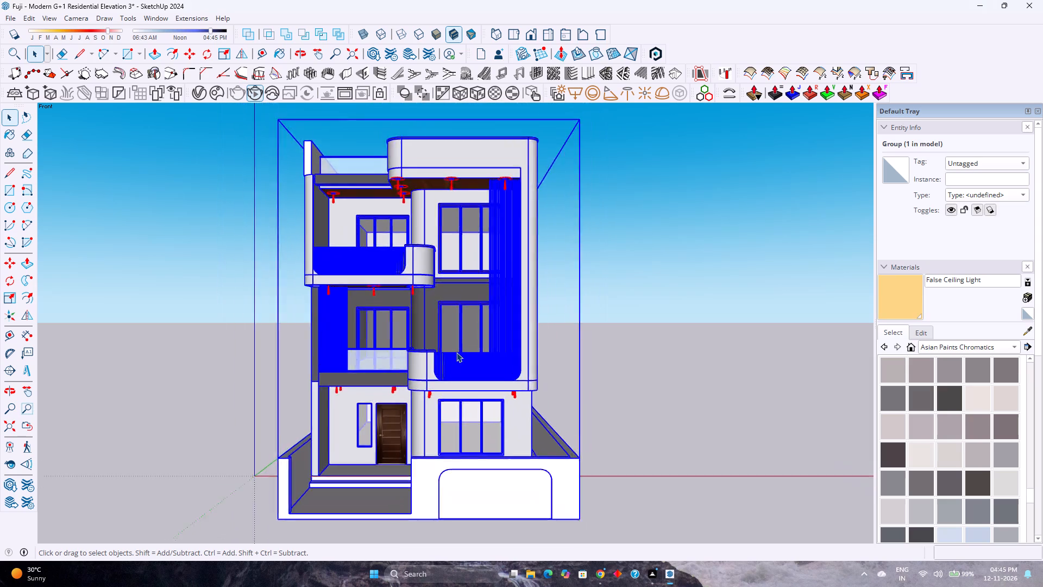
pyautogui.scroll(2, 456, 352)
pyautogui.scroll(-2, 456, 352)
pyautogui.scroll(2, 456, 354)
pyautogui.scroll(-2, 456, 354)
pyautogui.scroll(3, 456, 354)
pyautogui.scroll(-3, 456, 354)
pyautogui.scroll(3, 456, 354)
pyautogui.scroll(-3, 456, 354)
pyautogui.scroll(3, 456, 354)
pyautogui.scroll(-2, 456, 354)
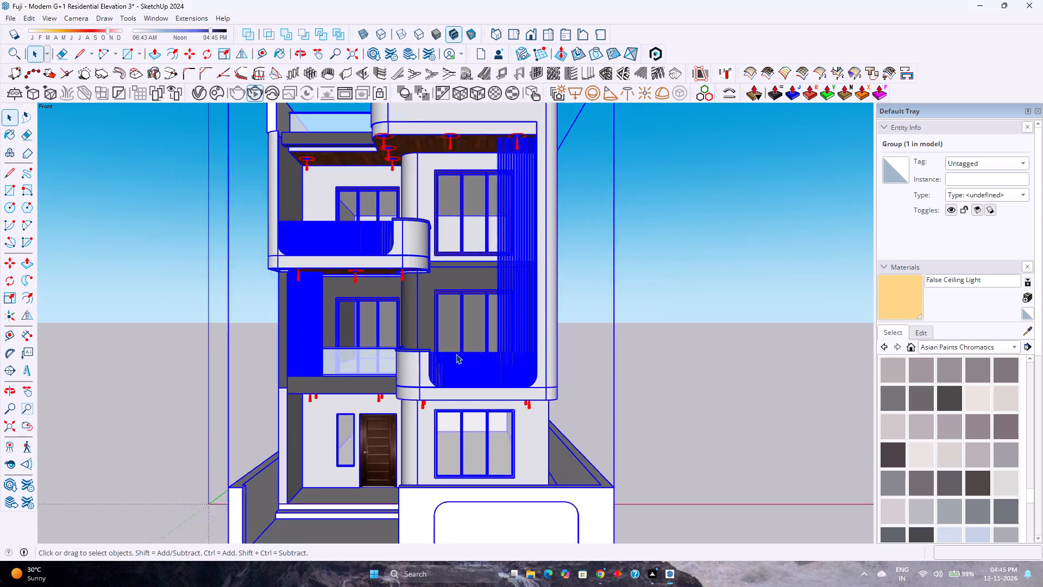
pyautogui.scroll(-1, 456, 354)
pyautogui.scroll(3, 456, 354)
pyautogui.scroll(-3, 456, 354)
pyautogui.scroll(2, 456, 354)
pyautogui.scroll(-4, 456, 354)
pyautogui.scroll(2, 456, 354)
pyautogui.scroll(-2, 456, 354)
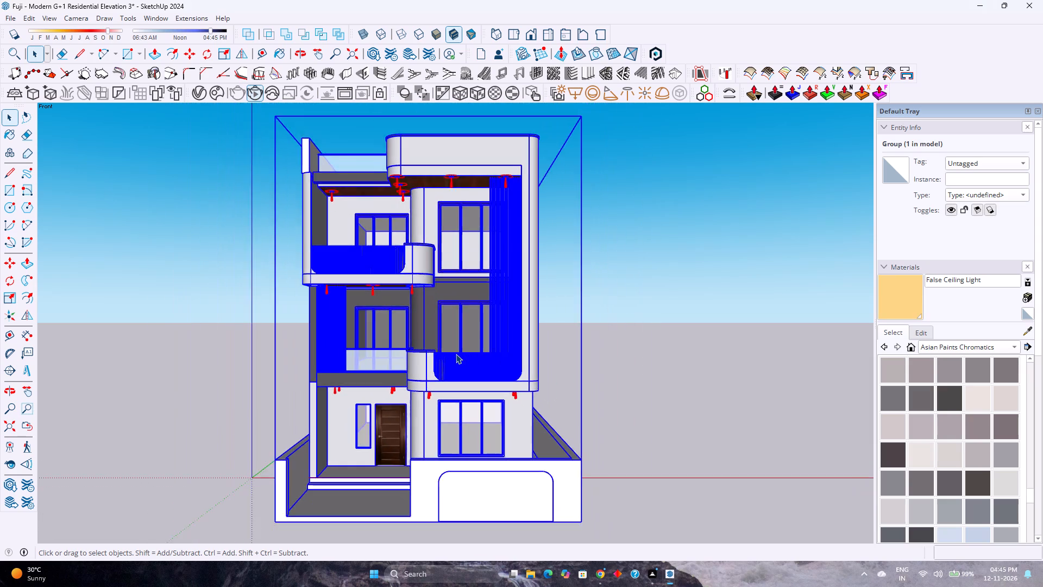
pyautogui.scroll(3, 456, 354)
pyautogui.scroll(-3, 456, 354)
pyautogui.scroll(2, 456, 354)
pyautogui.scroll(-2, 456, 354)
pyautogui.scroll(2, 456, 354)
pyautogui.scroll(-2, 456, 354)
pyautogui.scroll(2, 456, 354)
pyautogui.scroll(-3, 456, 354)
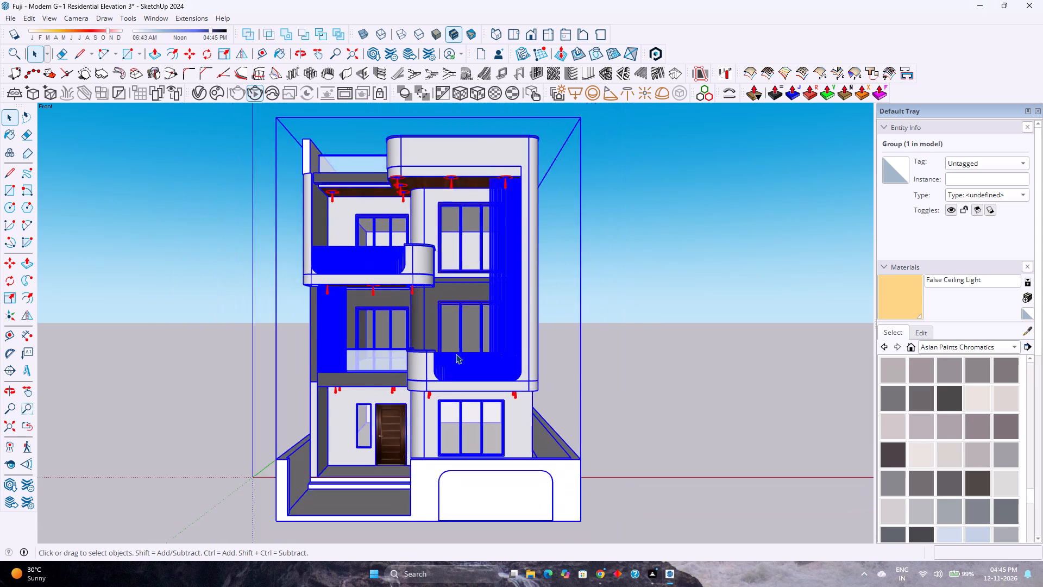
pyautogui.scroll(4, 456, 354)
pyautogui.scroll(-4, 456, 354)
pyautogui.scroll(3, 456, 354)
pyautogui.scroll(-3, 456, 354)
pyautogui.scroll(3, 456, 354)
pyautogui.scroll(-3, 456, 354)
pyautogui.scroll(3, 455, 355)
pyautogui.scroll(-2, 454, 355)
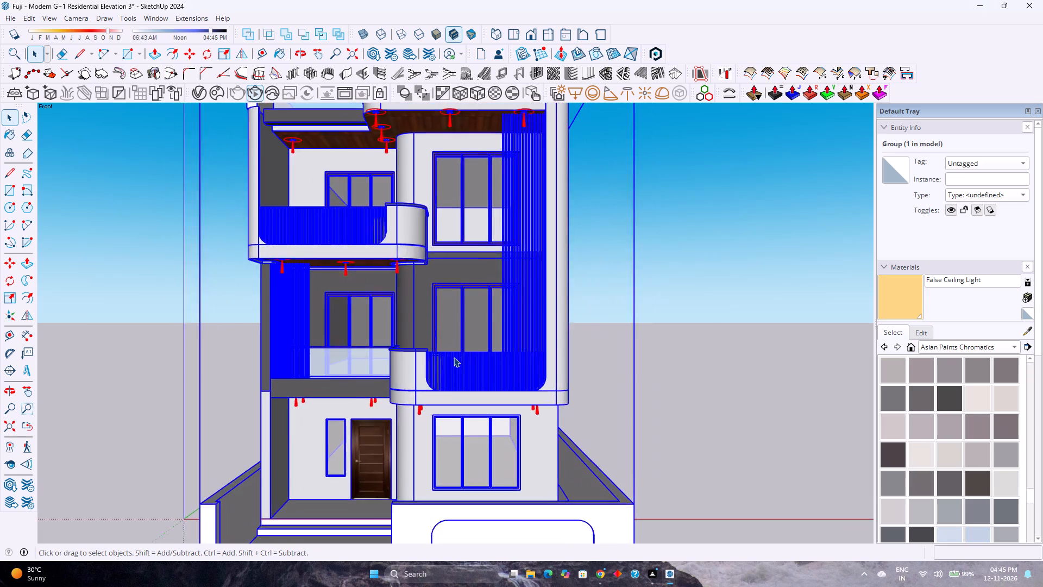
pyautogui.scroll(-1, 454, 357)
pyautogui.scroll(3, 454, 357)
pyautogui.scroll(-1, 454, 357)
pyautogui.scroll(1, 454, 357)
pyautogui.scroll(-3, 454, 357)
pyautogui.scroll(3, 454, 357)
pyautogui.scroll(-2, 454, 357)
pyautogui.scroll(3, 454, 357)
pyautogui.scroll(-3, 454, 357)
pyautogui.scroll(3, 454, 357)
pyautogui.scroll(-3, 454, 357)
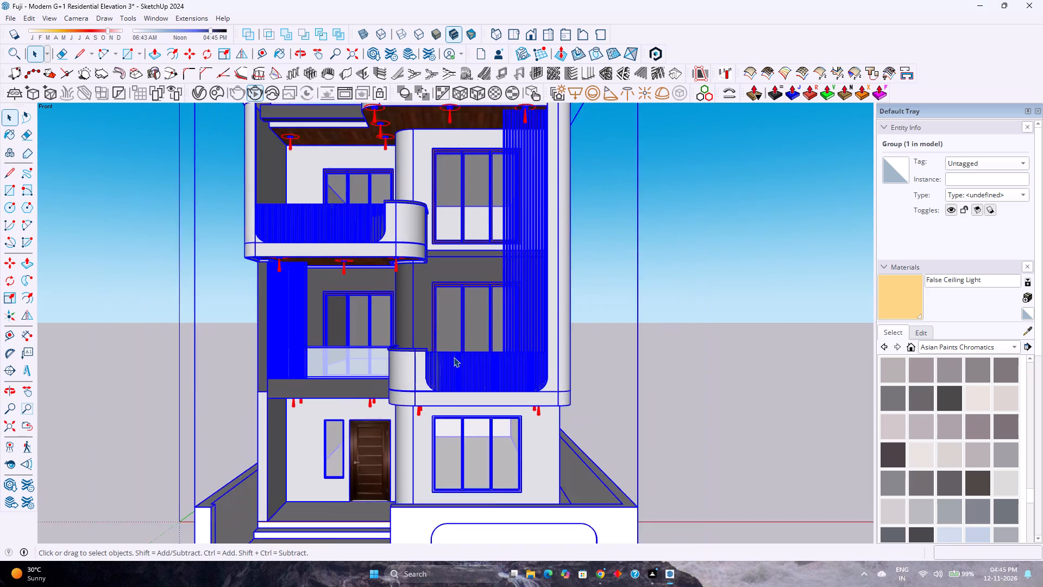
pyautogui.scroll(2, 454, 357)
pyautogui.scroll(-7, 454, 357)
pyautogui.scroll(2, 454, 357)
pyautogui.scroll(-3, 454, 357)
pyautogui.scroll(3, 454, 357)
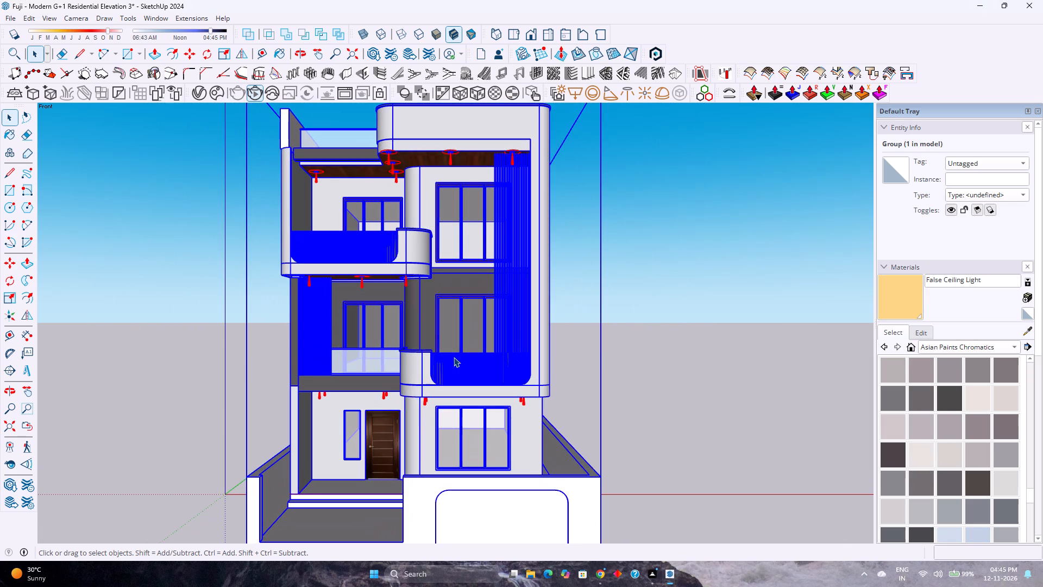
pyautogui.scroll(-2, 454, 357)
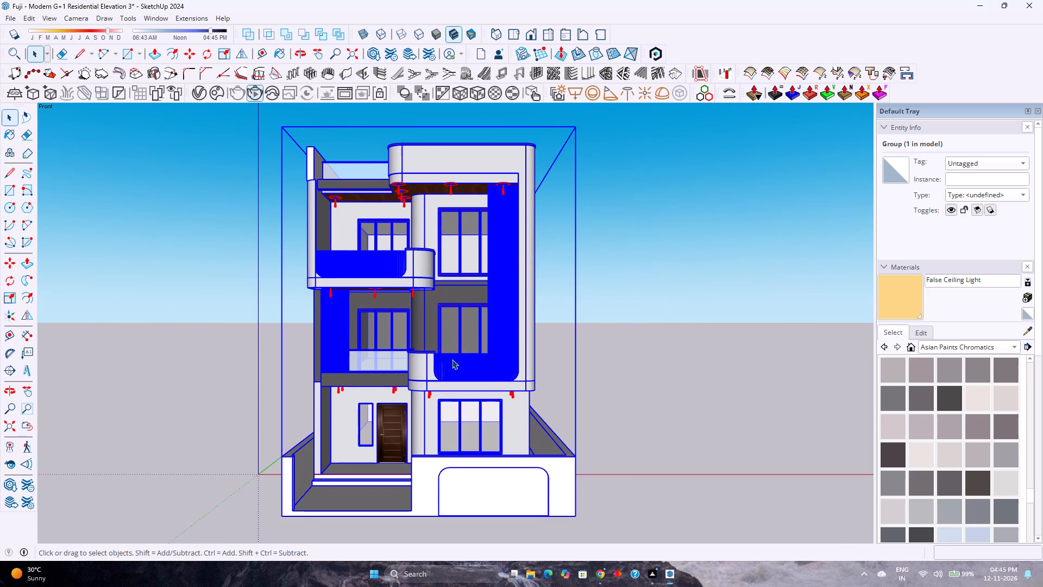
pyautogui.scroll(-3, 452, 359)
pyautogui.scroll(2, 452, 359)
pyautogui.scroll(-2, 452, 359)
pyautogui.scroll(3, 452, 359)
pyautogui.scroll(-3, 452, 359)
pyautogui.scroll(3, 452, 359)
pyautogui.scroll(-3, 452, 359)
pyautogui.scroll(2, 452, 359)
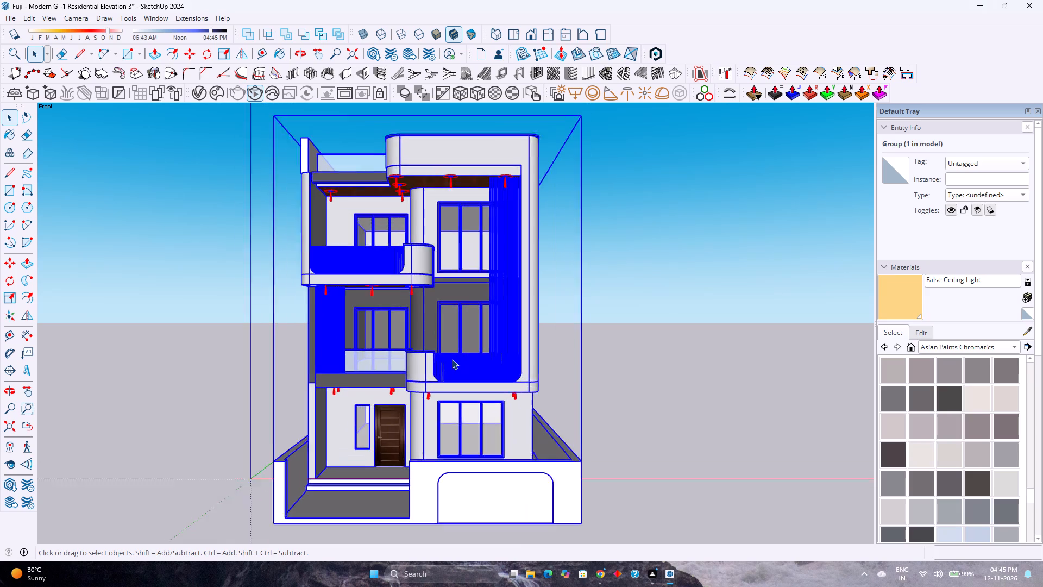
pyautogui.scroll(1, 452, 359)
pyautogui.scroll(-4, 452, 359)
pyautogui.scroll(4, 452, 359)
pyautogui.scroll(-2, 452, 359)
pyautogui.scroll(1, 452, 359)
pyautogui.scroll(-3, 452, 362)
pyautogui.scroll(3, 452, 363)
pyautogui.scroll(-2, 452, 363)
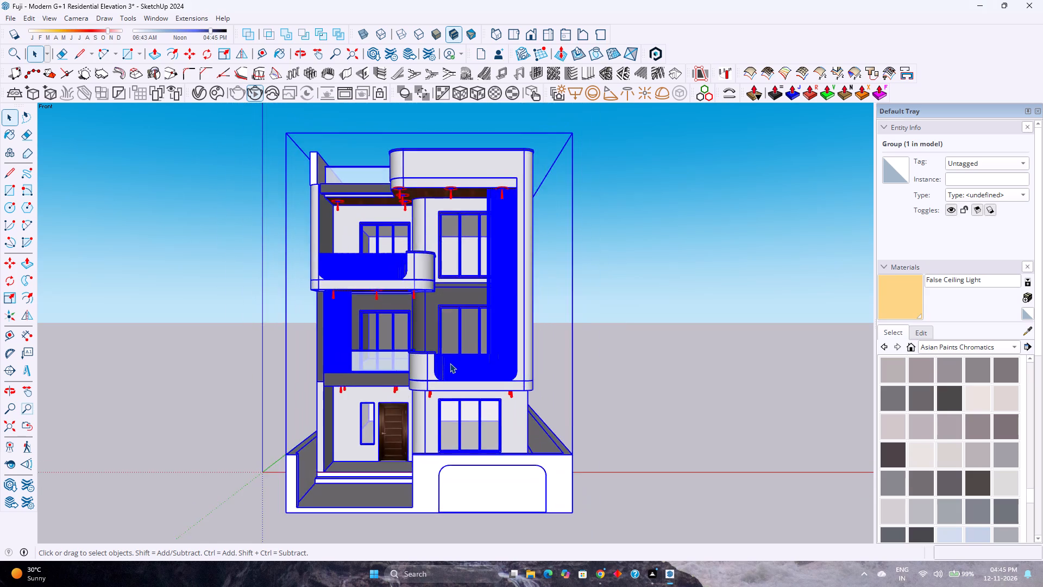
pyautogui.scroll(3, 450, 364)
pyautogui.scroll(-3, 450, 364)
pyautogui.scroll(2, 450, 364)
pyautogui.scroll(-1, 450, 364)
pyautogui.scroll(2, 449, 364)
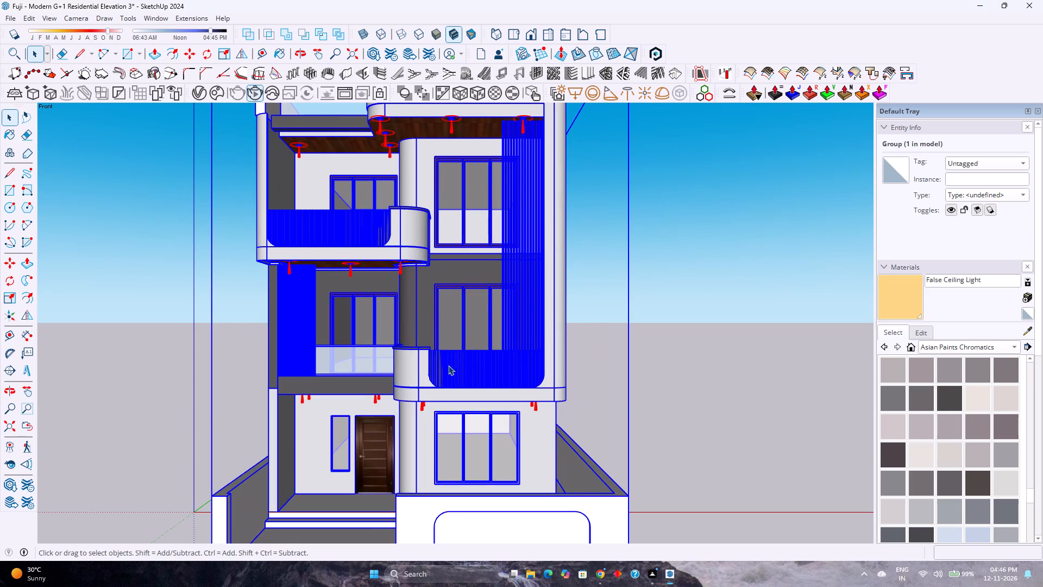
# Examine the ground-floor entrance door, windows and downlights beneath the middle-floor balconies, comparing them with the louvres and railings above.
pyautogui.scroll(-1, 448, 365)
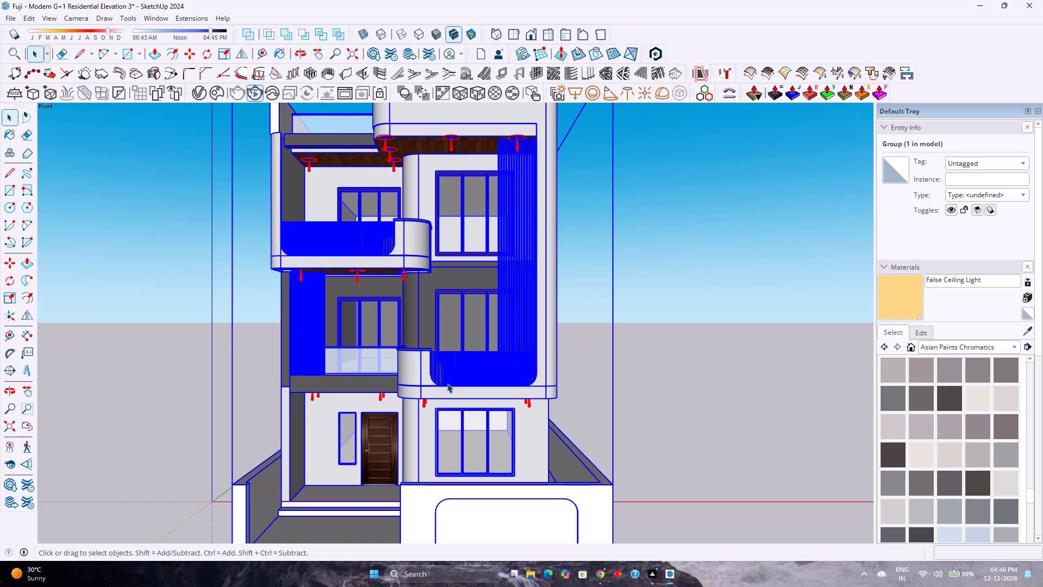
pyautogui.scroll(1, 439, 391)
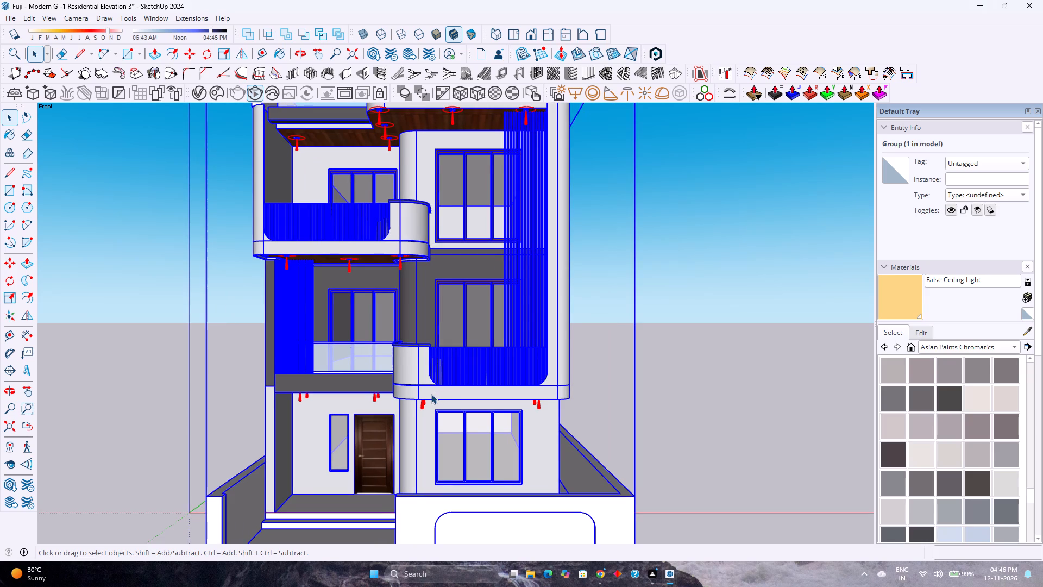
pyautogui.scroll(-2, 431, 394)
pyautogui.scroll(2, 431, 394)
pyautogui.scroll(-2, 431, 395)
pyautogui.scroll(2, 432, 397)
pyautogui.scroll(-3, 432, 397)
pyautogui.scroll(3, 432, 397)
pyautogui.scroll(-2, 432, 397)
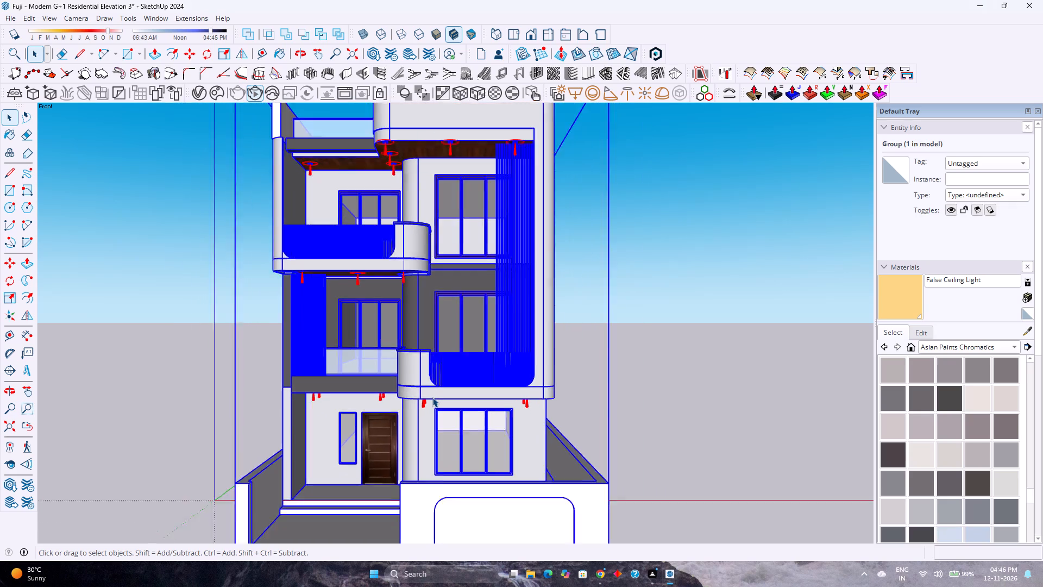
pyautogui.scroll(-1, 432, 397)
pyautogui.scroll(3, 432, 397)
pyautogui.scroll(-3, 432, 397)
pyautogui.scroll(3, 432, 397)
pyautogui.scroll(-2, 432, 397)
pyautogui.scroll(1, 432, 399)
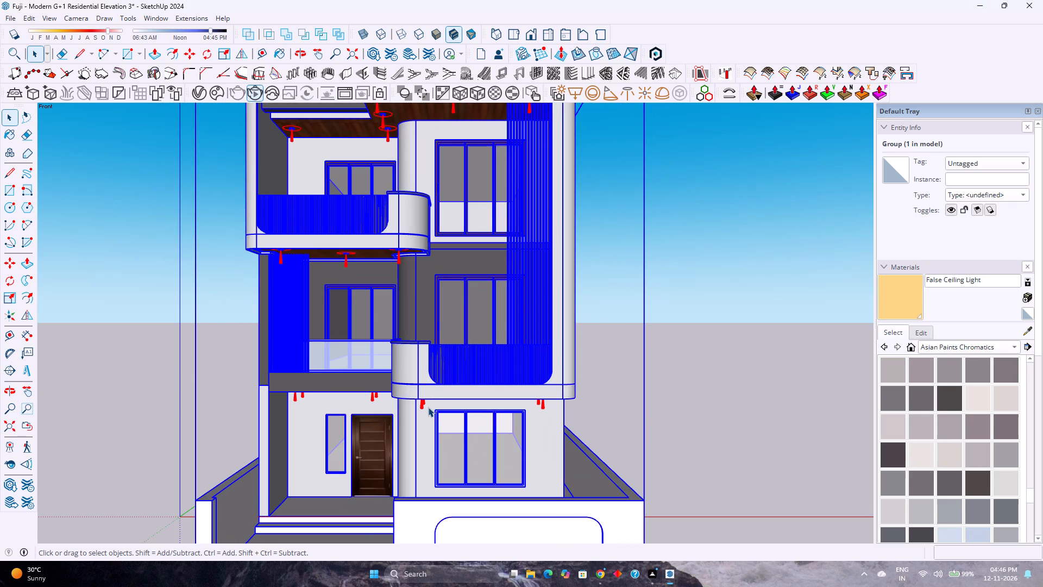
pyautogui.scroll(3, 448, 414)
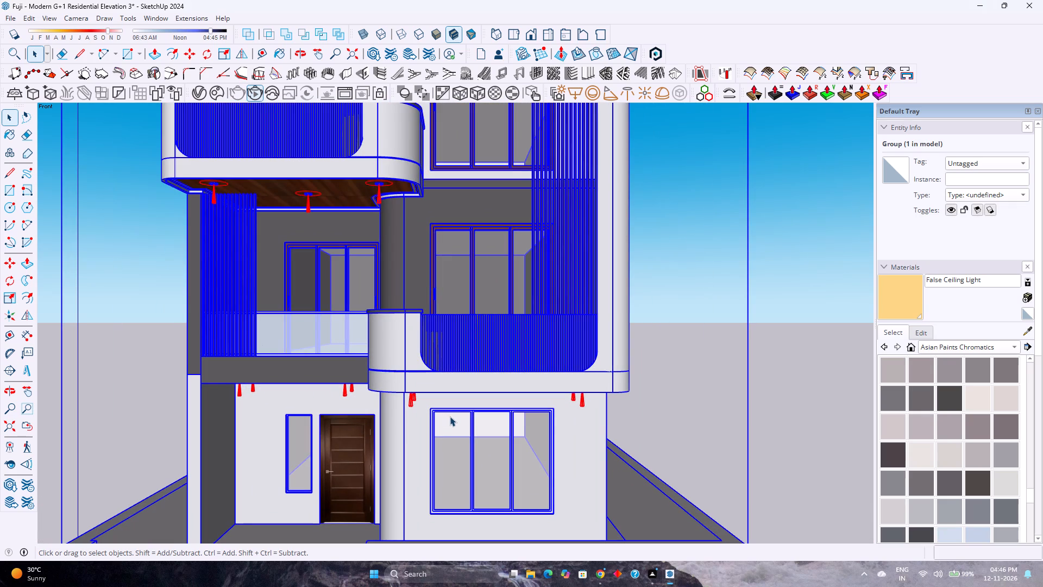
pyautogui.scroll(-3, 452, 419)
pyautogui.scroll(2, 452, 422)
pyautogui.scroll(-3, 452, 422)
pyautogui.scroll(3, 451, 423)
pyautogui.scroll(-3, 451, 423)
pyautogui.scroll(3, 451, 423)
pyautogui.scroll(-3, 451, 423)
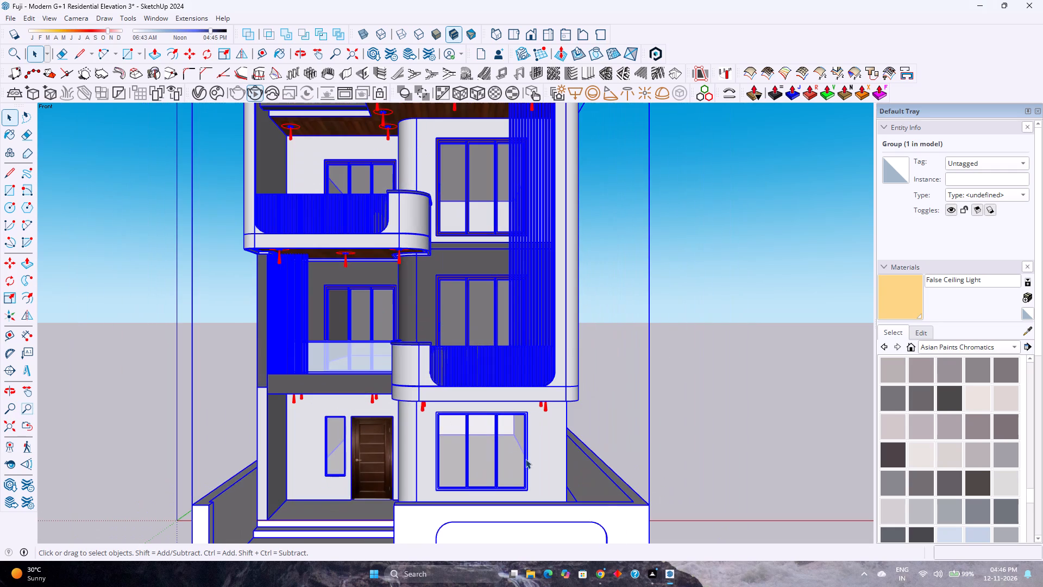
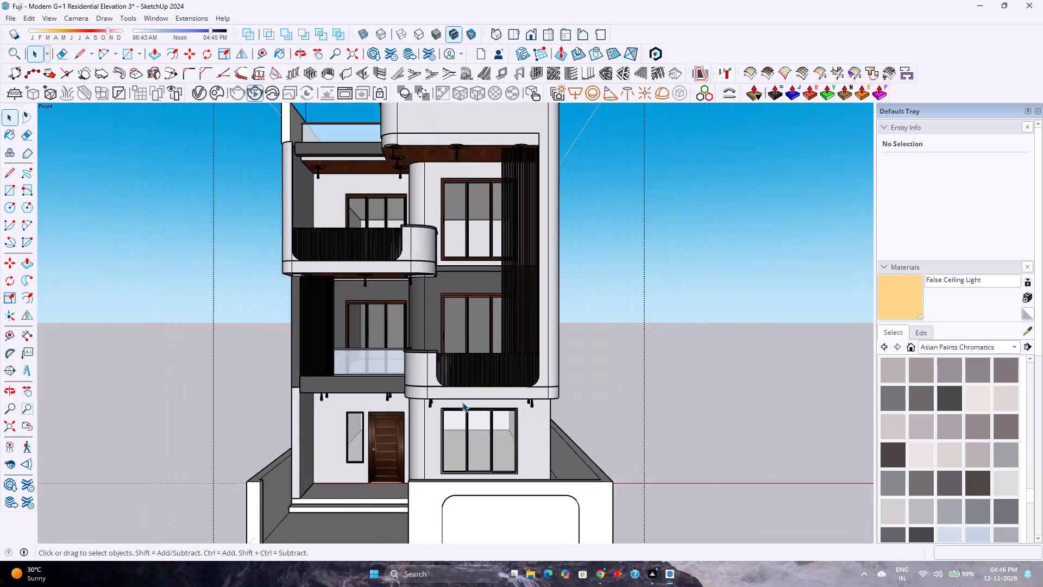
# Examine the ground-floor window and the downlights above it, then compare them with the complete front facade.
pyautogui.scroll(2, 462, 402)
pyautogui.scroll(-4, 462, 403)
pyautogui.scroll(4, 463, 403)
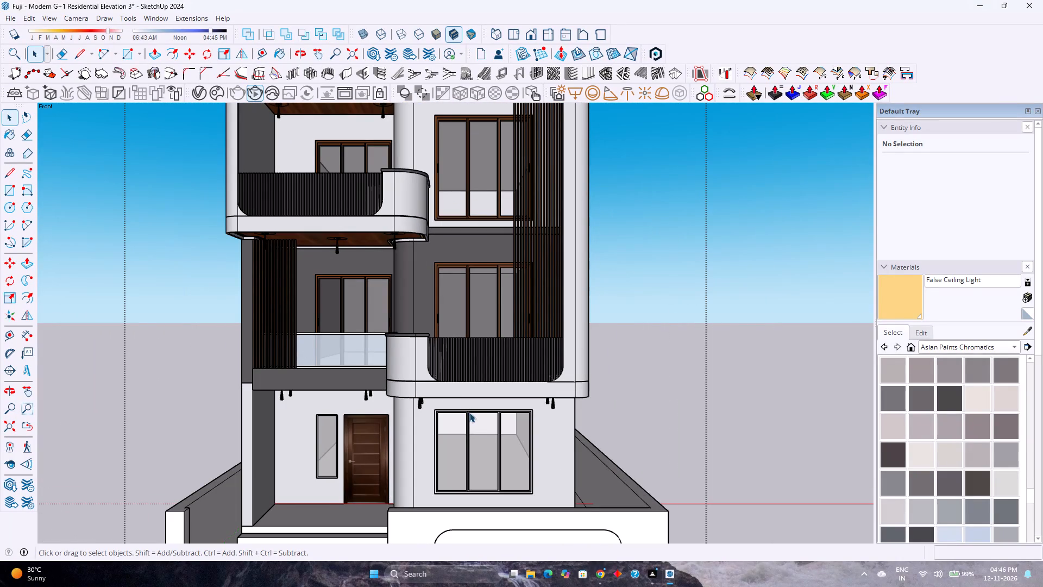
pyautogui.scroll(-3, 469, 413)
pyautogui.scroll(3, 470, 415)
pyautogui.scroll(-4, 470, 415)
pyautogui.scroll(1, 470, 415)
pyautogui.scroll(-4, 470, 415)
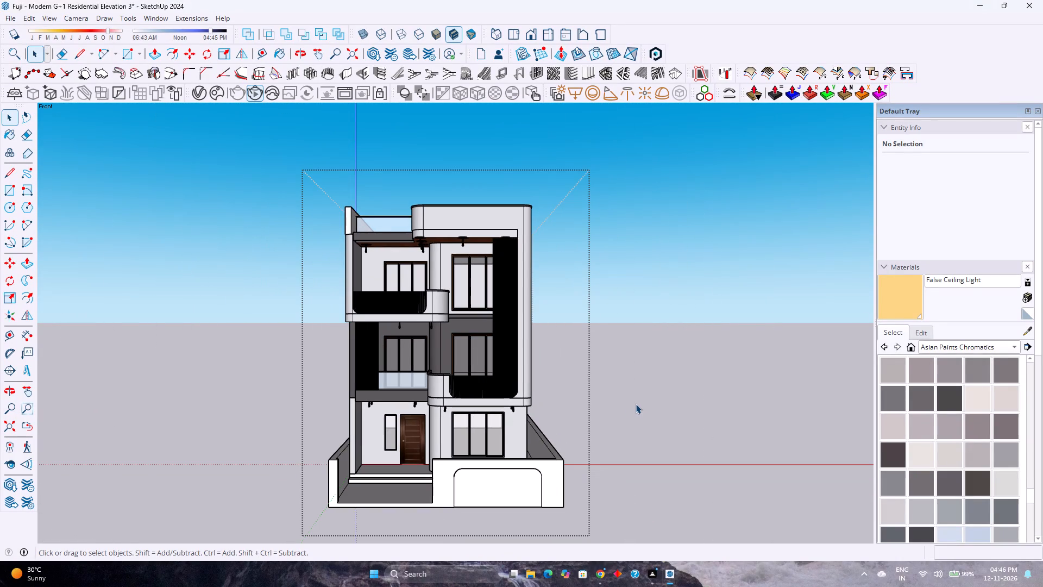
# Close the building group's editing context and clear any selection around the model.
pyautogui.moveTo(633, 404); pyautogui.dragTo(631, 399)
pyautogui.tripleClick(618, 395)
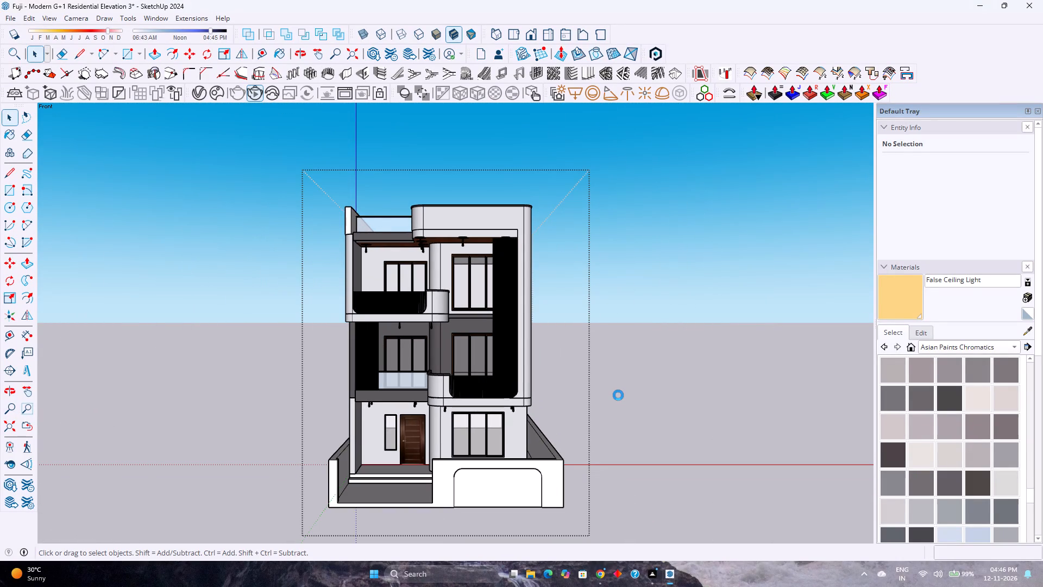
pyautogui.click(615, 385)
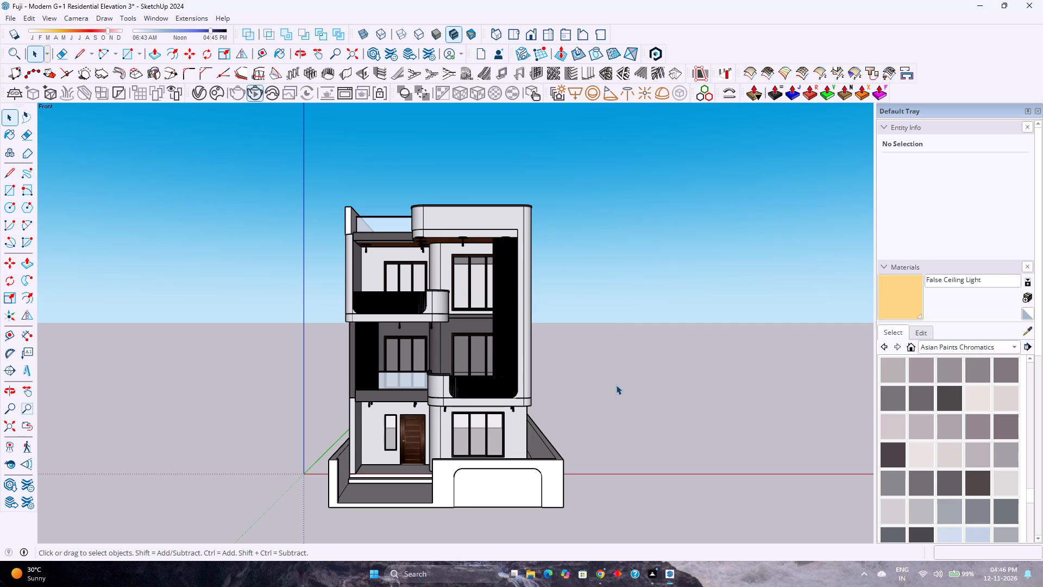
pyautogui.doubleClick(616, 385)
pyautogui.click(613, 386)
pyautogui.moveTo(610, 388); pyautogui.dragTo(367, 480)
pyautogui.click(296, 502)
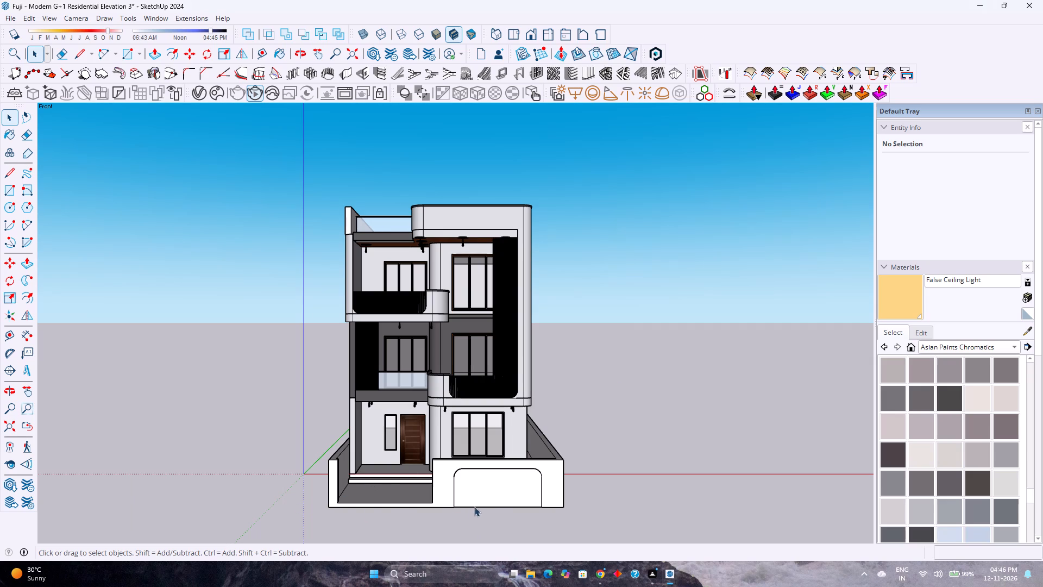
pyautogui.moveTo(490, 497); pyautogui.dragTo(501, 491)
pyautogui.doubleClick(498, 491)
pyautogui.click(494, 493)
pyautogui.doubleClick(477, 501)
pyautogui.doubleClick(458, 505)
# Reopen the building group for editing through the front compound wall, leaving nothing selected.
pyautogui.click(514, 489)
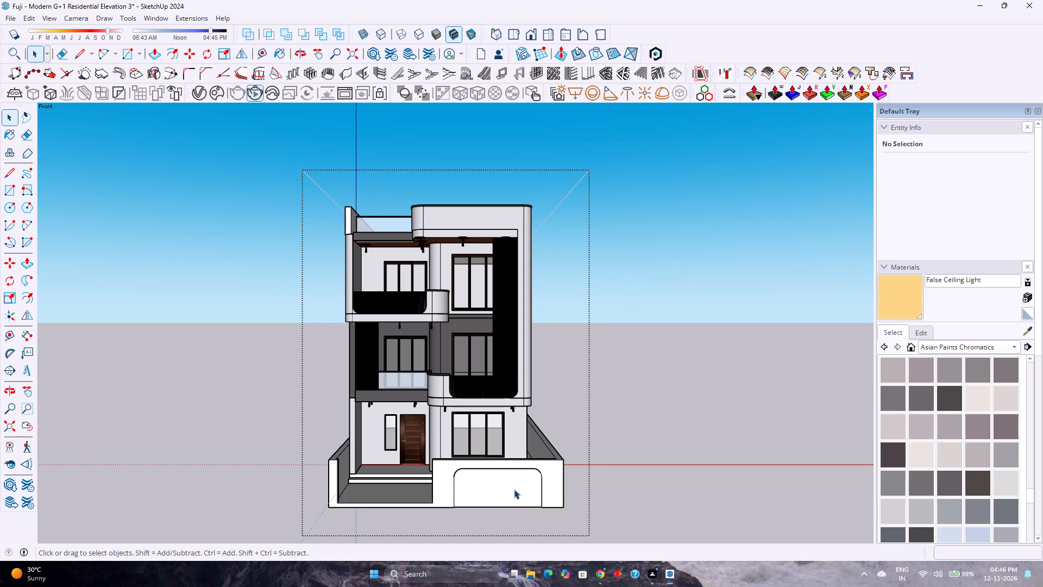
pyautogui.doubleClick(514, 489)
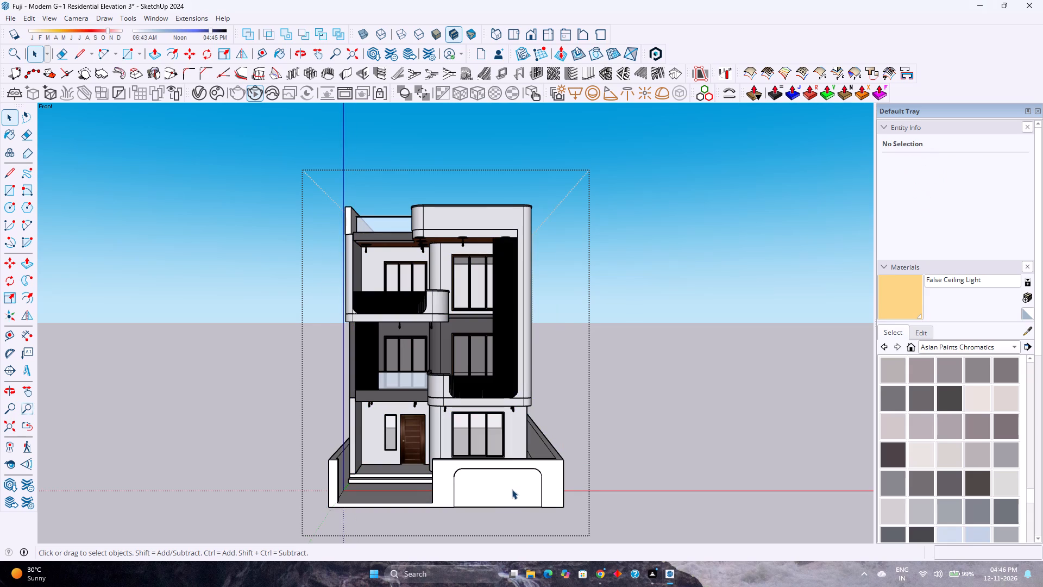
pyautogui.click(512, 516)
pyautogui.moveTo(646, 455); pyautogui.dragTo(667, 428)
pyautogui.moveTo(638, 440); pyautogui.dragTo(666, 417)
pyautogui.click(669, 347)
# Check the whole front facade's proportions from a distance, comparing the roof parapet, stacked balconies, vertical louvres and compound wall.
pyautogui.scroll(-4, 469, 348)
pyautogui.scroll(3, 469, 348)
pyautogui.scroll(-3, 469, 348)
pyautogui.scroll(3, 469, 348)
pyautogui.scroll(-3, 469, 348)
pyautogui.scroll(3, 469, 348)
pyautogui.scroll(-2, 469, 348)
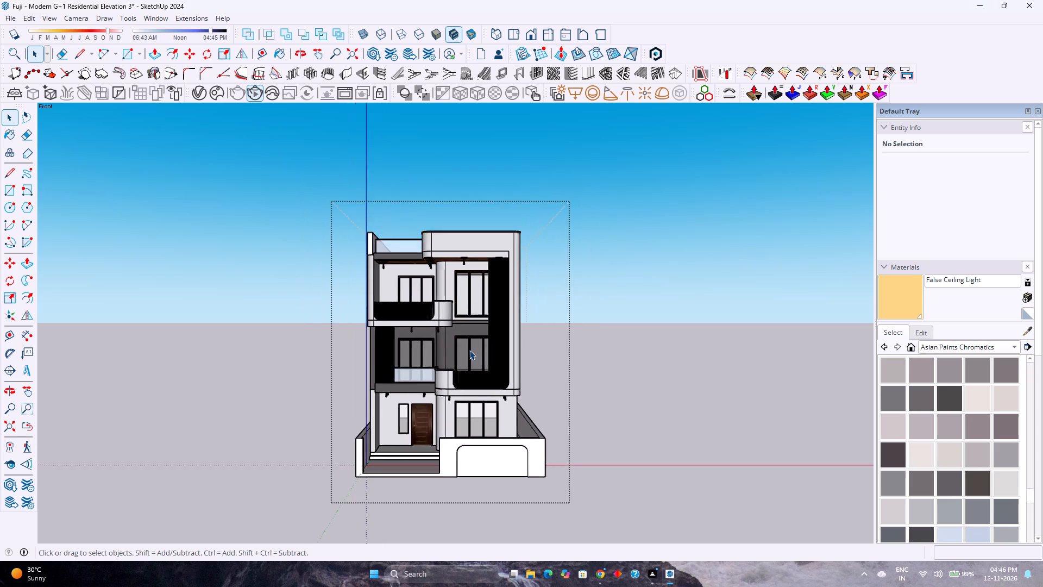
pyautogui.scroll(3, 469, 350)
pyautogui.scroll(-2, 469, 353)
pyautogui.scroll(2, 469, 353)
pyautogui.scroll(-2, 469, 353)
pyautogui.scroll(3, 469, 354)
pyautogui.scroll(-3, 469, 354)
pyautogui.scroll(4, 469, 354)
pyautogui.scroll(-4, 469, 356)
pyautogui.scroll(1, 469, 359)
pyautogui.scroll(-8, 469, 359)
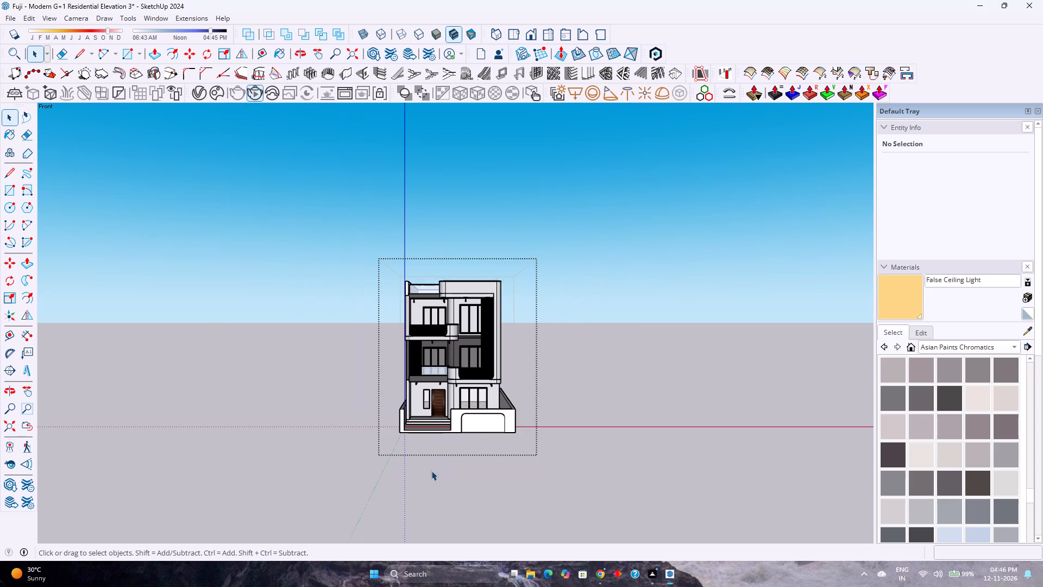
pyautogui.scroll(4, 463, 433)
pyautogui.scroll(3, 416, 364)
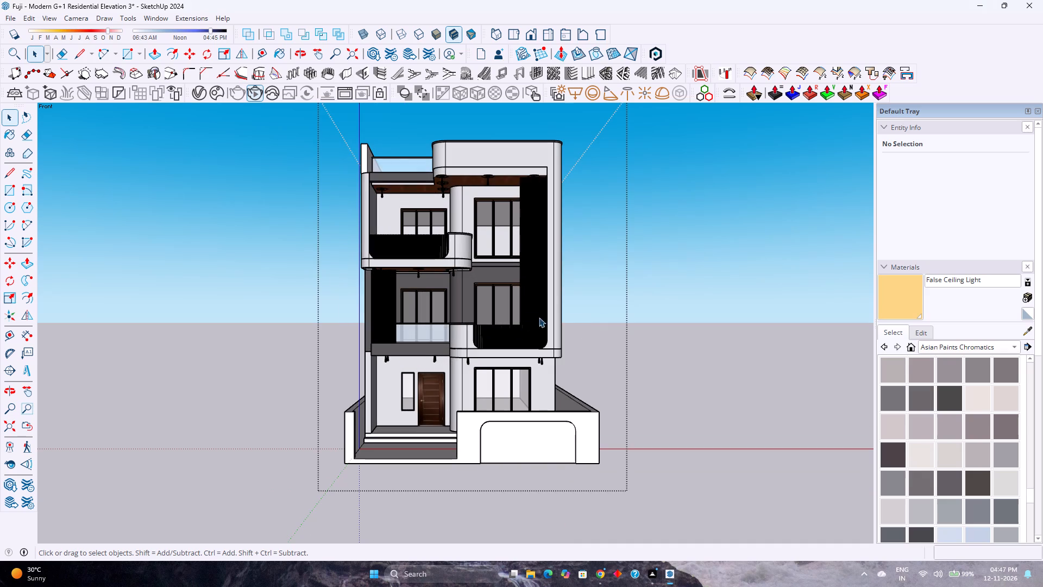
pyautogui.scroll(3, 612, 204)
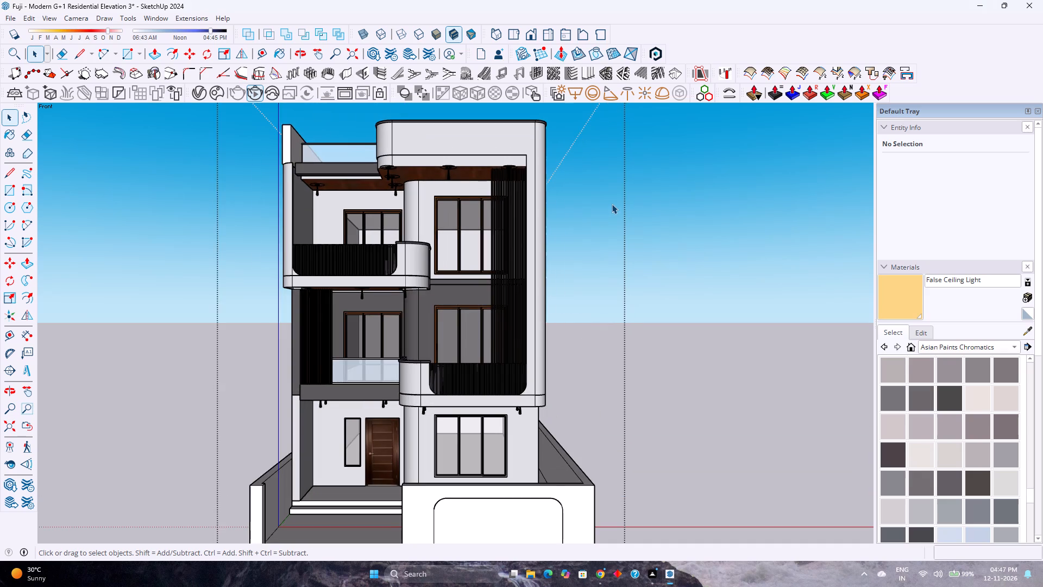
pyautogui.scroll(-2, 612, 204)
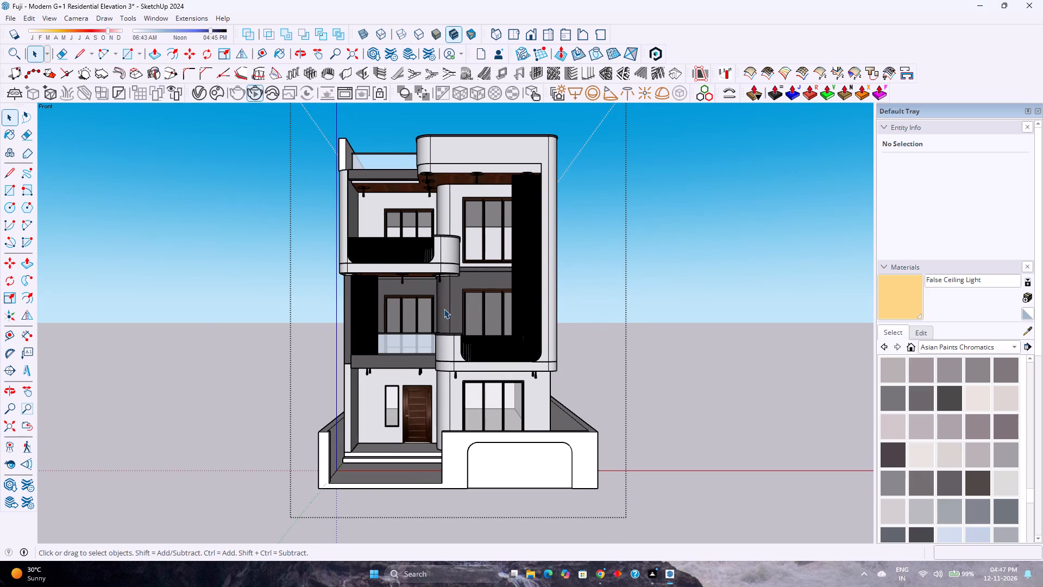
# Inspect the middle-floor balconies, windows and curved wall at centre against the upper floor and ground-floor entrance.
pyautogui.scroll(1, 444, 309)
pyautogui.scroll(-1, 444, 309)
pyautogui.scroll(2, 444, 309)
pyautogui.scroll(-2, 444, 309)
pyautogui.scroll(1, 444, 309)
pyautogui.scroll(-1, 444, 309)
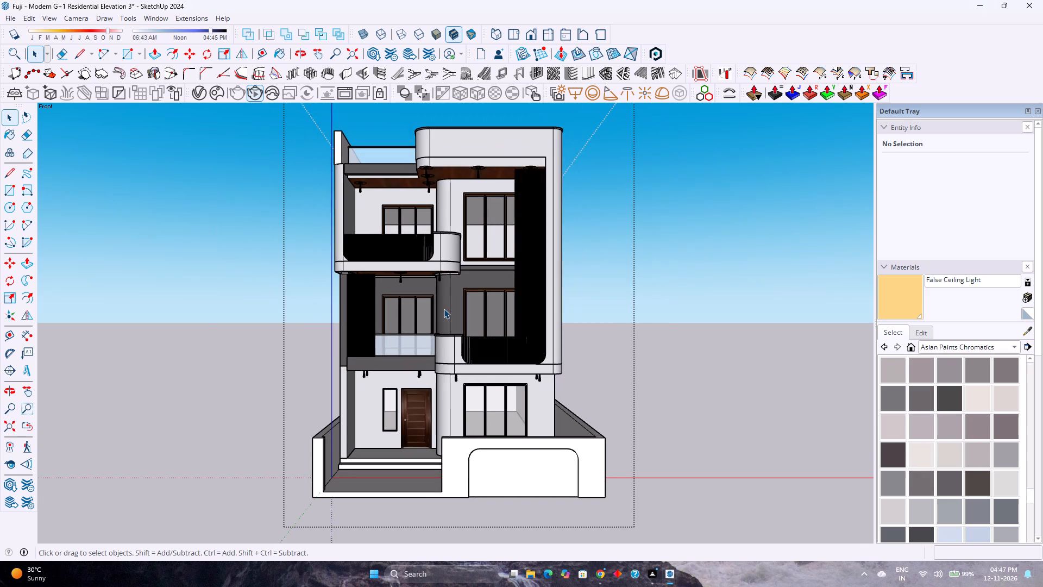
pyautogui.scroll(2, 444, 309)
pyautogui.scroll(-3, 444, 309)
pyautogui.scroll(3, 444, 309)
pyautogui.scroll(-2, 444, 309)
pyautogui.scroll(2, 444, 309)
pyautogui.scroll(-2, 444, 309)
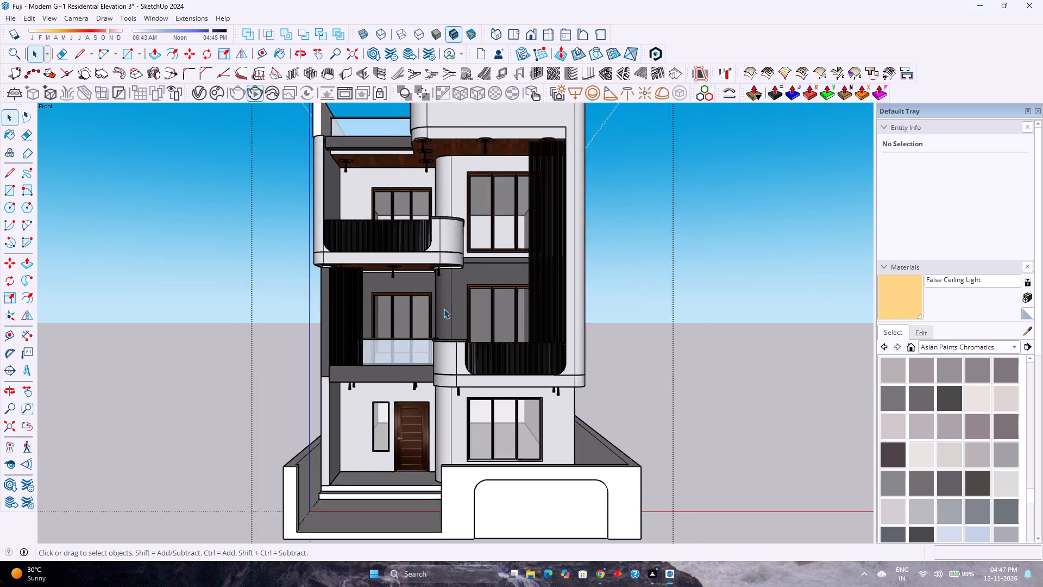
pyautogui.scroll(1, 444, 309)
pyautogui.scroll(-1, 444, 309)
pyautogui.scroll(2, 444, 309)
pyautogui.scroll(-3, 444, 309)
pyautogui.scroll(2, 444, 309)
pyautogui.scroll(-1, 444, 309)
pyautogui.scroll(2, 444, 310)
pyautogui.scroll(-2, 444, 310)
pyautogui.scroll(1, 444, 310)
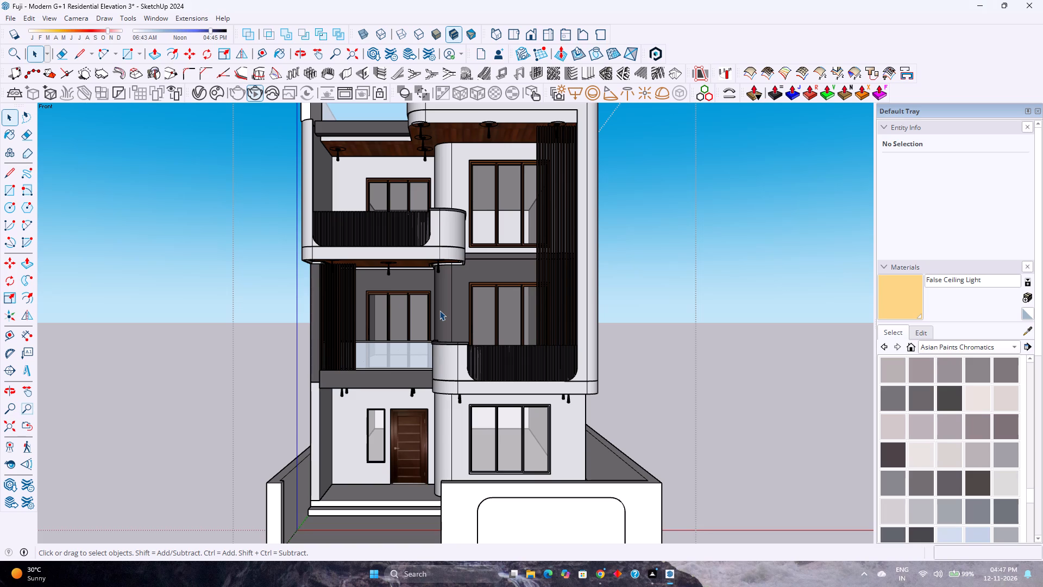
pyautogui.scroll(-4, 593, 464)
pyautogui.scroll(4, 595, 464)
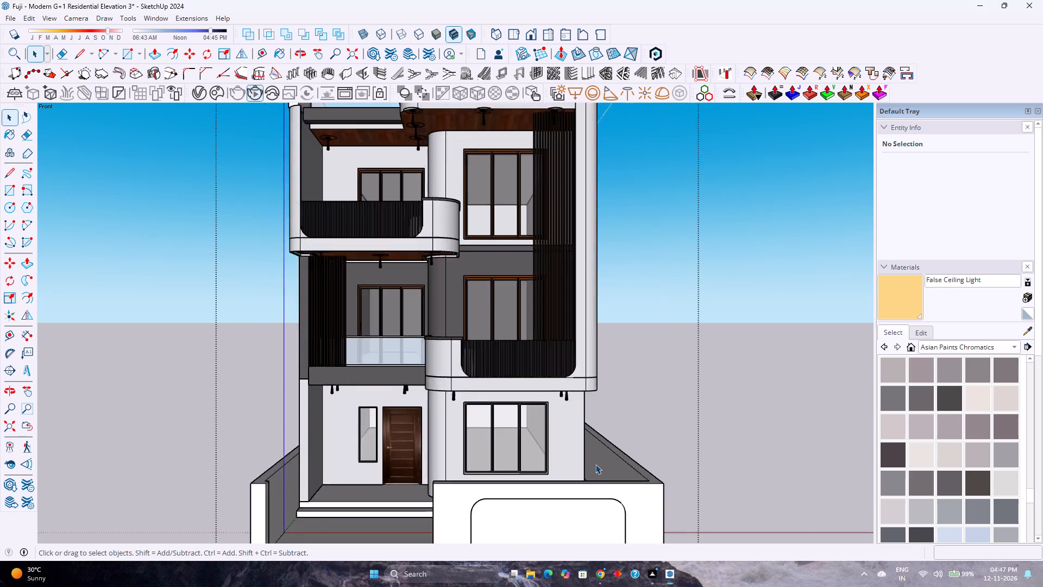
# Examine the compound wall against the full elevation, from the front and from beneath the base.
pyautogui.scroll(-4, 595, 464)
pyautogui.scroll(4, 595, 464)
pyautogui.scroll(-7, 595, 464)
pyautogui.scroll(4, 596, 473)
pyautogui.scroll(-4, 589, 481)
pyautogui.scroll(2, 589, 481)
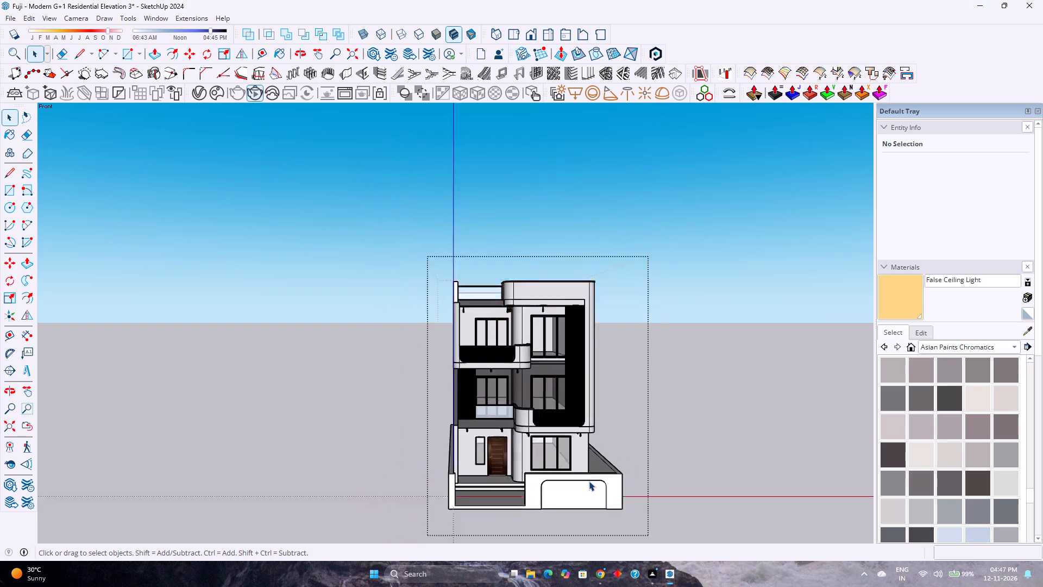
pyautogui.scroll(1, 589, 481)
pyautogui.scroll(-3, 589, 481)
pyautogui.scroll(1, 589, 481)
pyautogui.moveTo(588, 482); pyautogui.dragTo(530, 408, button='middle')
pyautogui.scroll(-2, 538, 405)
pyautogui.scroll(4, 538, 405)
pyautogui.moveTo(515, 495); pyautogui.dragTo(519, 476, button='middle')
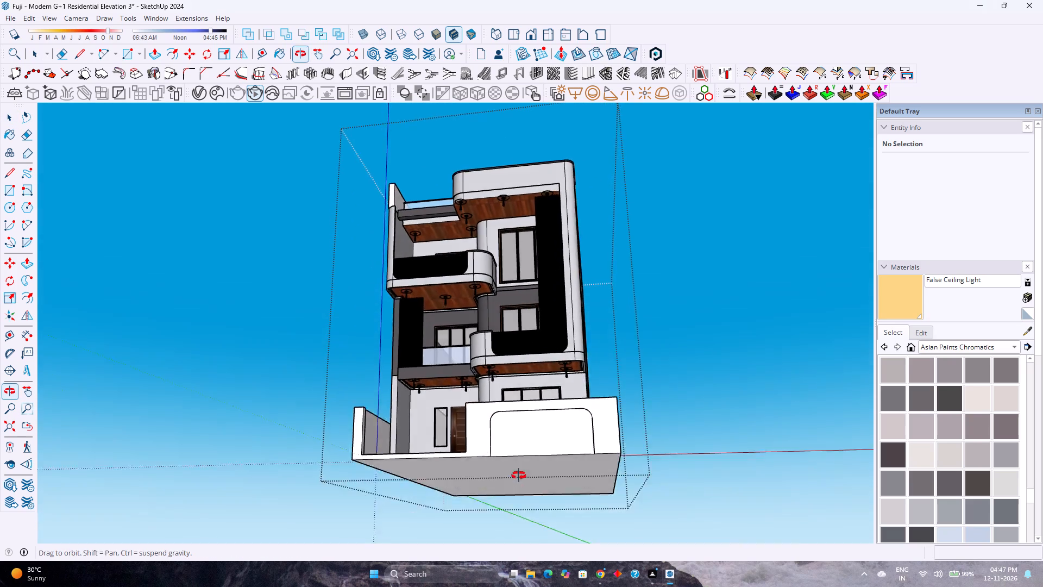
pyautogui.moveTo(519, 476); pyautogui.dragTo(613, 382, button='middle')
pyautogui.middleClick(613, 382)
pyautogui.scroll(1, 613, 382)
pyautogui.scroll(-2, 612, 385)
pyautogui.scroll(3, 612, 385)
pyautogui.scroll(-1, 612, 385)
# Open the compound wall's group and select the base's underside face to inspect it.
pyautogui.doubleClick(611, 389)
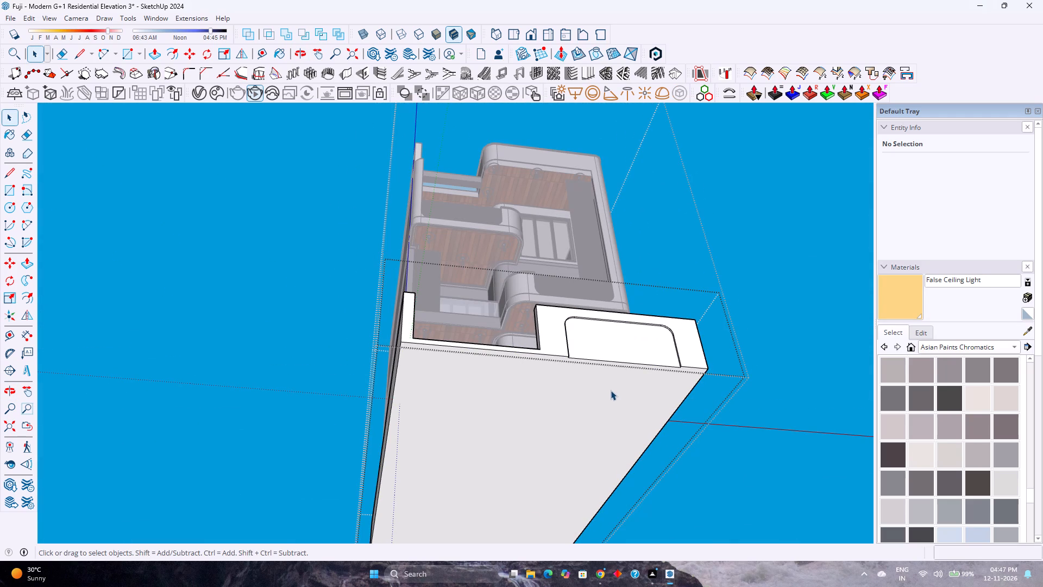
pyautogui.scroll(-2, 610, 390)
pyautogui.scroll(2, 610, 390)
pyautogui.scroll(-2, 610, 390)
pyautogui.scroll(2, 610, 390)
pyautogui.scroll(-2, 610, 390)
pyautogui.rightClick(610, 390)
pyautogui.click(779, 288)
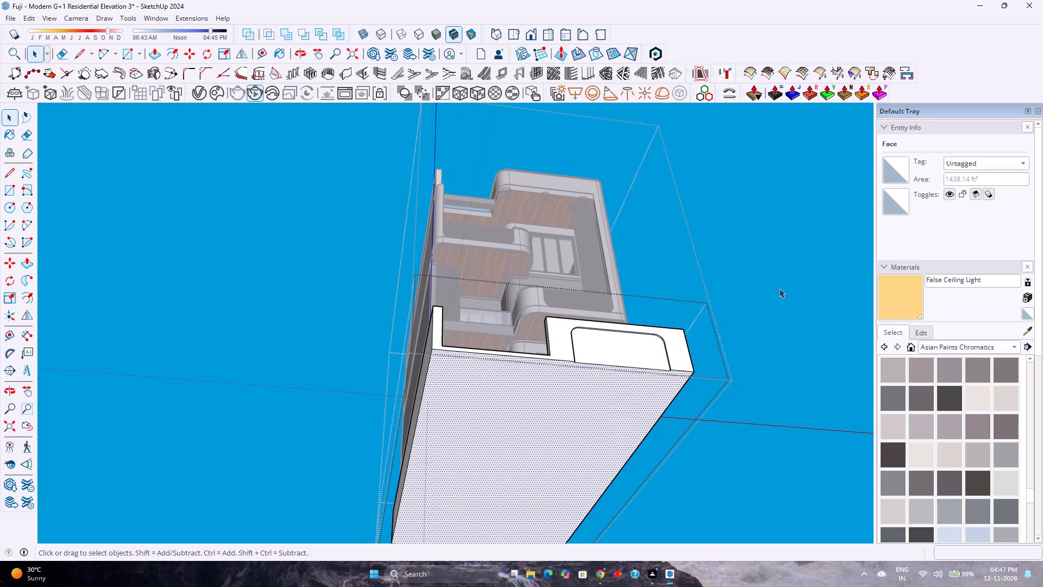
# Examine the wooden false ceilings and hanging lights beneath the balconies and roof overhang from a low front view.
pyautogui.scroll(2, 776, 288)
pyautogui.moveTo(775, 288); pyautogui.dragTo(743, 361, button='middle')
pyautogui.scroll(5, 741, 357)
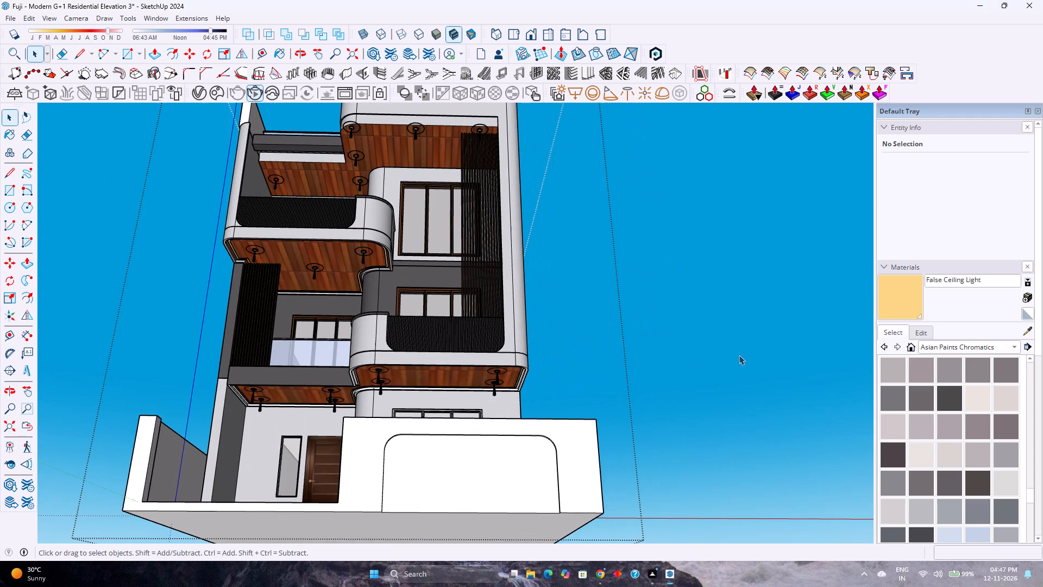
pyautogui.scroll(1, 739, 355)
pyautogui.scroll(-3, 739, 355)
pyautogui.scroll(2, 739, 355)
pyautogui.scroll(-1, 730, 364)
pyautogui.scroll(3, 730, 364)
pyautogui.scroll(-3, 730, 364)
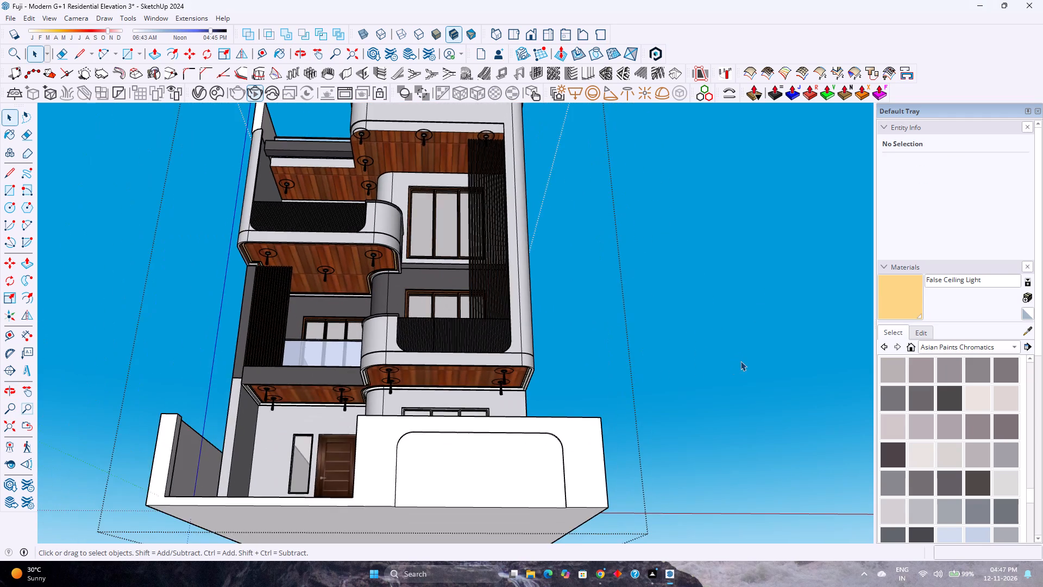
pyautogui.scroll(-4, 740, 361)
pyautogui.scroll(2, 524, 372)
pyautogui.scroll(-2, 524, 372)
pyautogui.scroll(2, 524, 372)
pyautogui.scroll(-2, 524, 372)
pyautogui.scroll(3, 524, 372)
pyautogui.scroll(-4, 524, 372)
pyautogui.scroll(4, 524, 372)
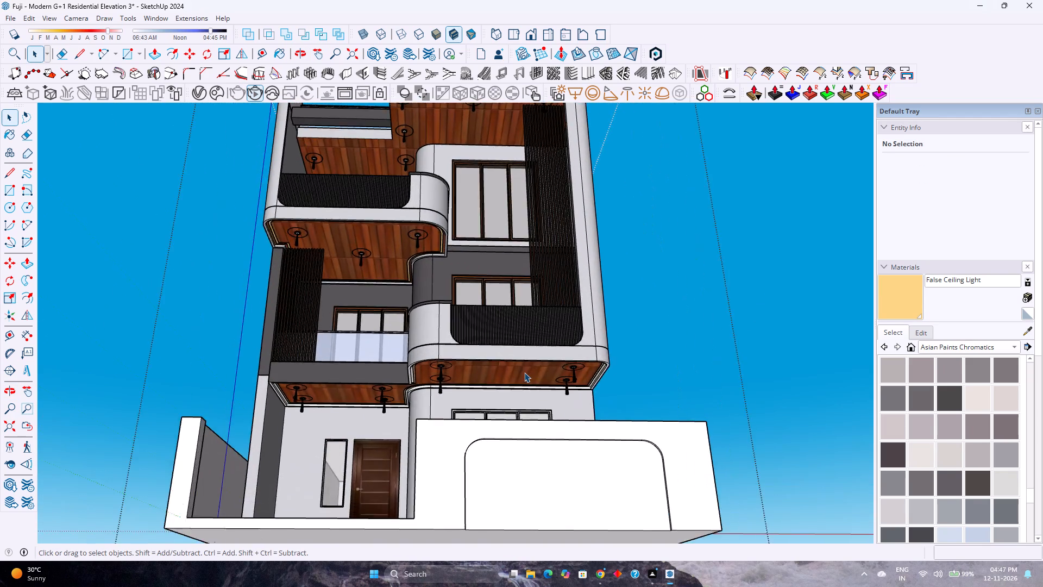
pyautogui.scroll(-4, 524, 372)
pyautogui.scroll(3, 524, 372)
pyautogui.scroll(-3, 524, 372)
pyautogui.scroll(3, 525, 373)
pyautogui.scroll(-6, 525, 373)
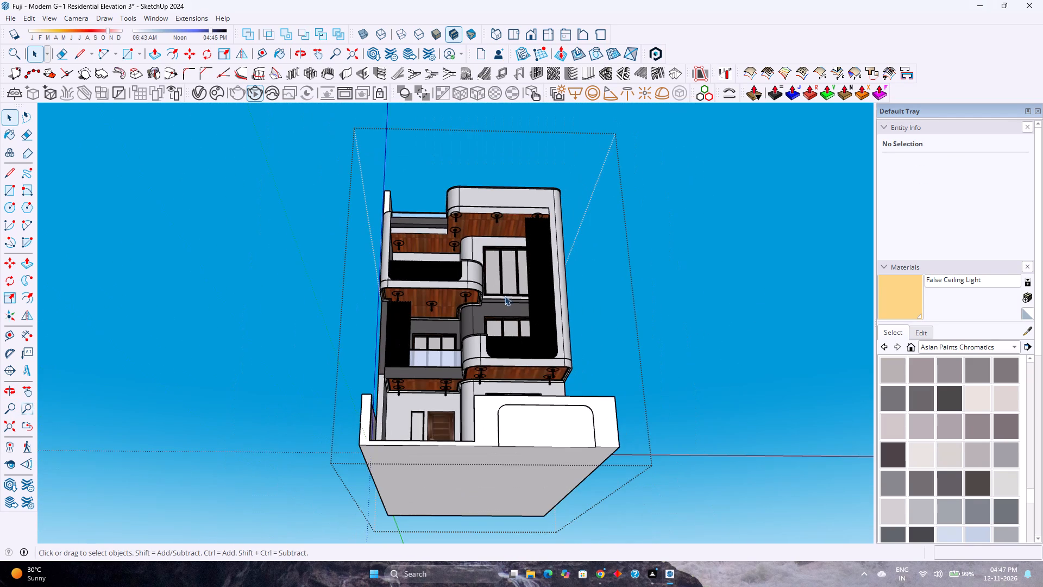
pyautogui.scroll(2, 505, 296)
# Inspect the building's side wall, roof terrace, front balconies and underside from several angles.
pyautogui.moveTo(505, 296); pyautogui.dragTo(318, 372, button='middle')
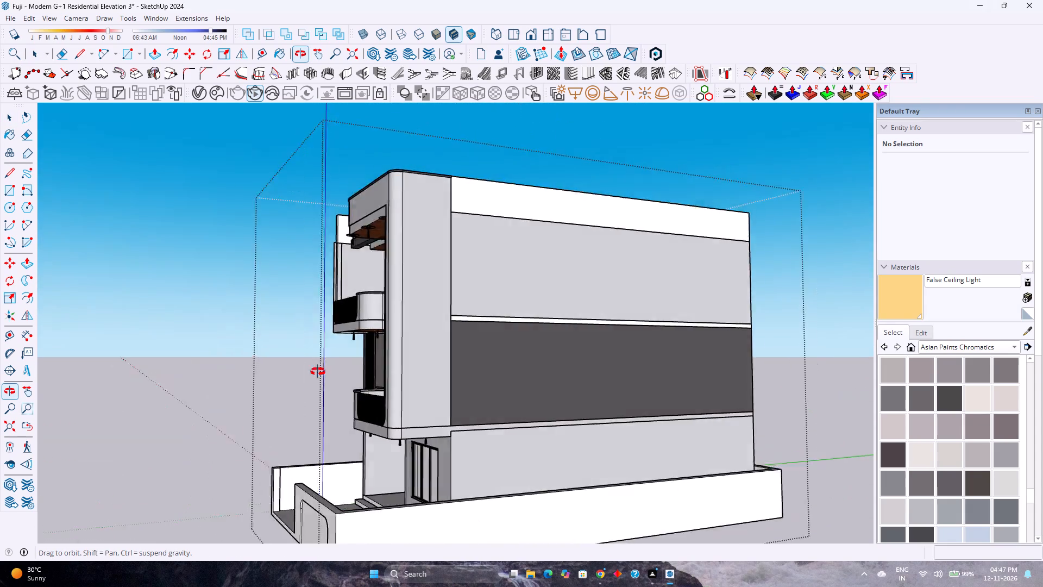
pyautogui.moveTo(318, 372); pyautogui.dragTo(562, 209, button='middle')
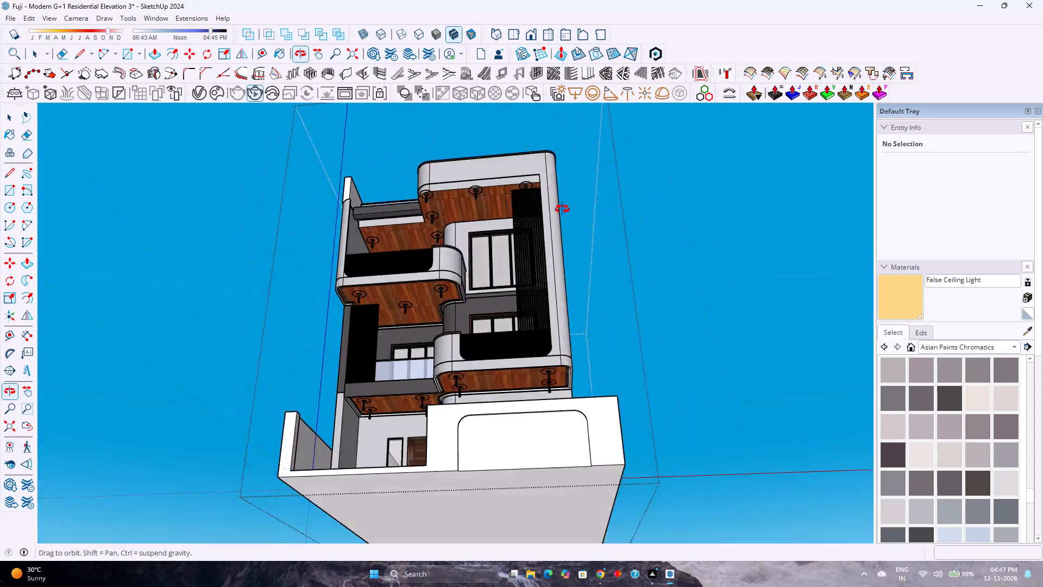
pyautogui.moveTo(562, 209); pyautogui.dragTo(489, 273, button='middle')
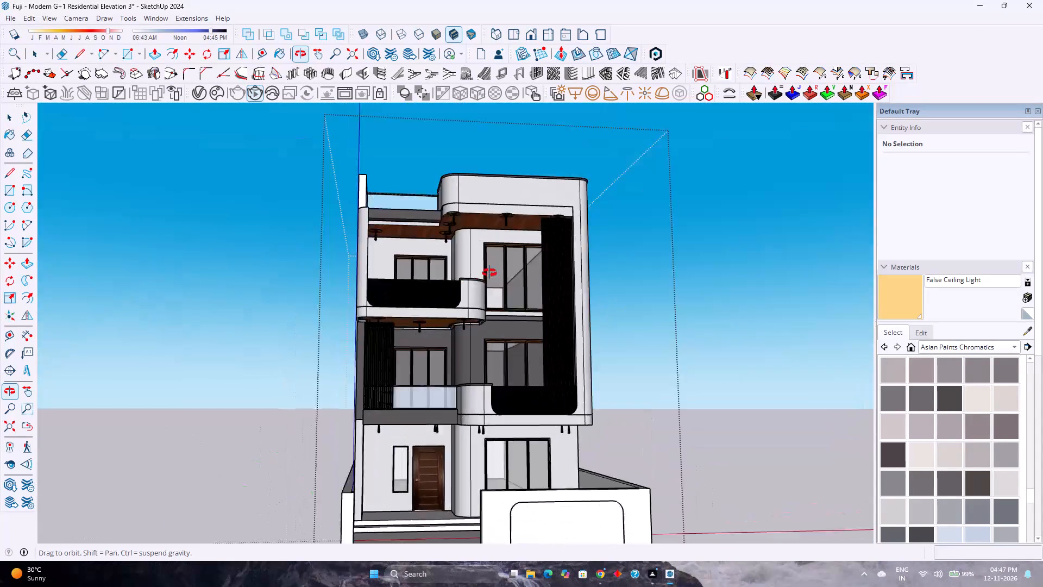
pyautogui.moveTo(489, 273); pyautogui.dragTo(379, 220, button='middle')
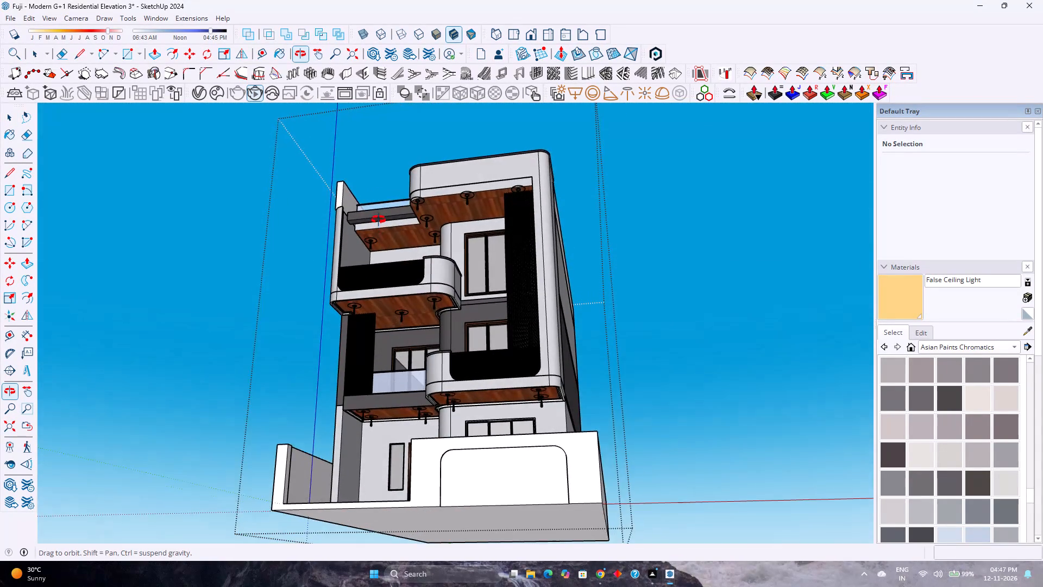
pyautogui.moveTo(379, 220); pyautogui.dragTo(300, 366, button='middle')
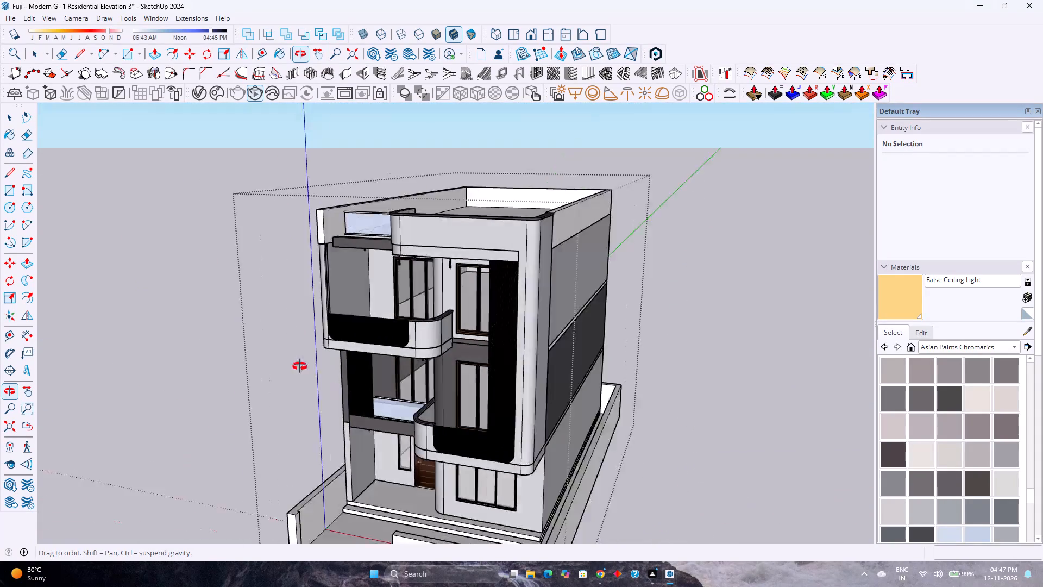
pyautogui.moveTo(300, 366); pyautogui.dragTo(382, 245, button='middle')
pyautogui.moveTo(416, 367); pyautogui.dragTo(439, 333, button='middle')
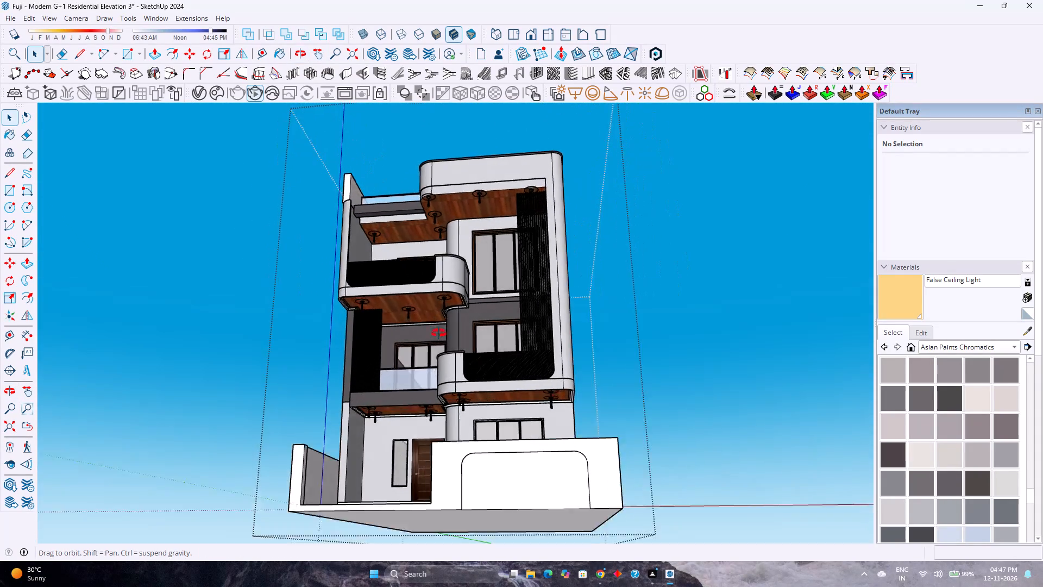
pyautogui.moveTo(439, 333); pyautogui.dragTo(513, 218, button='middle')
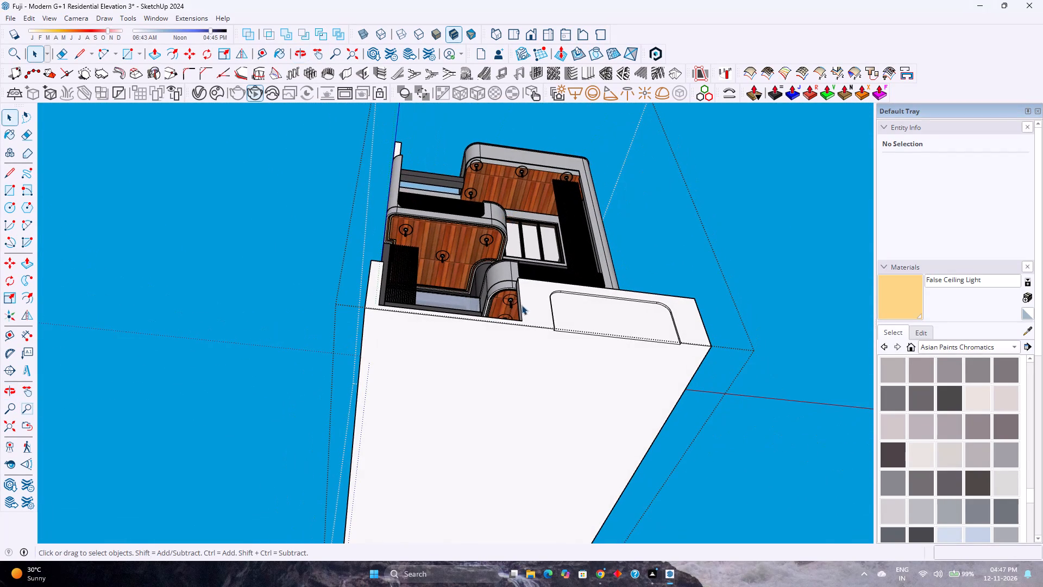
# Paint the top and bottom rails of the first-floor balcony's glass railing with the Wood Veneer 01 material.
pyautogui.moveTo(537, 245); pyautogui.dragTo(540, 419, button='middle')
pyautogui.scroll(4, 419, 387)
pyautogui.scroll(3, 464, 383)
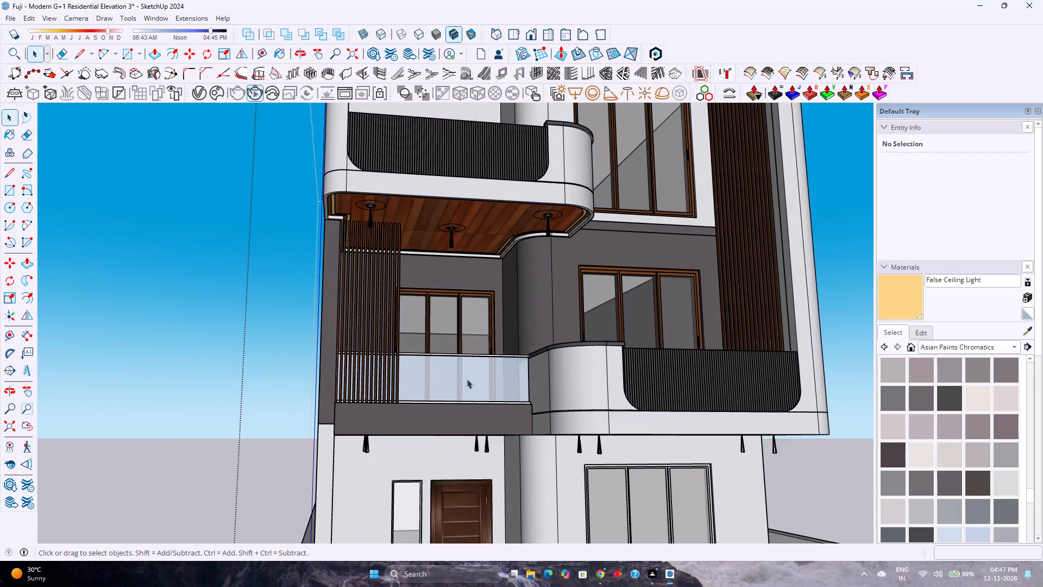
pyautogui.moveTo(467, 378); pyautogui.dragTo(341, 521, button='middle')
pyautogui.click(970, 348)
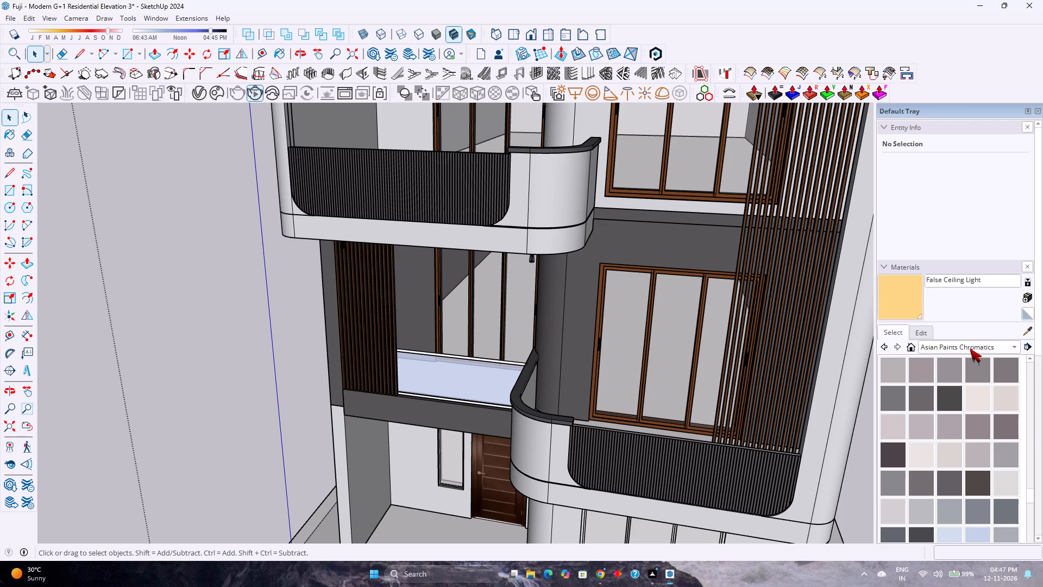
pyautogui.click(914, 584)
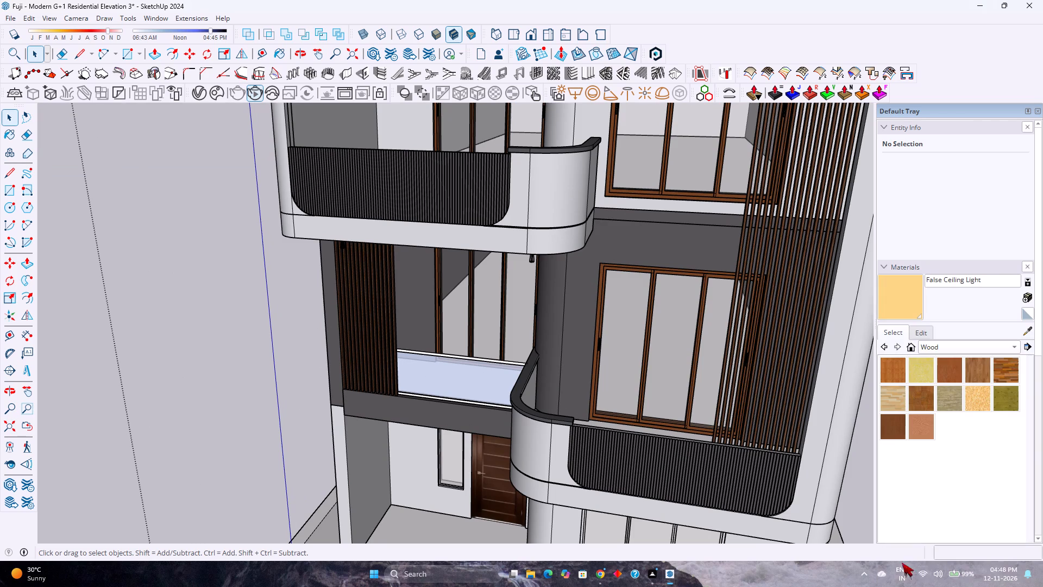
pyautogui.click(935, 346)
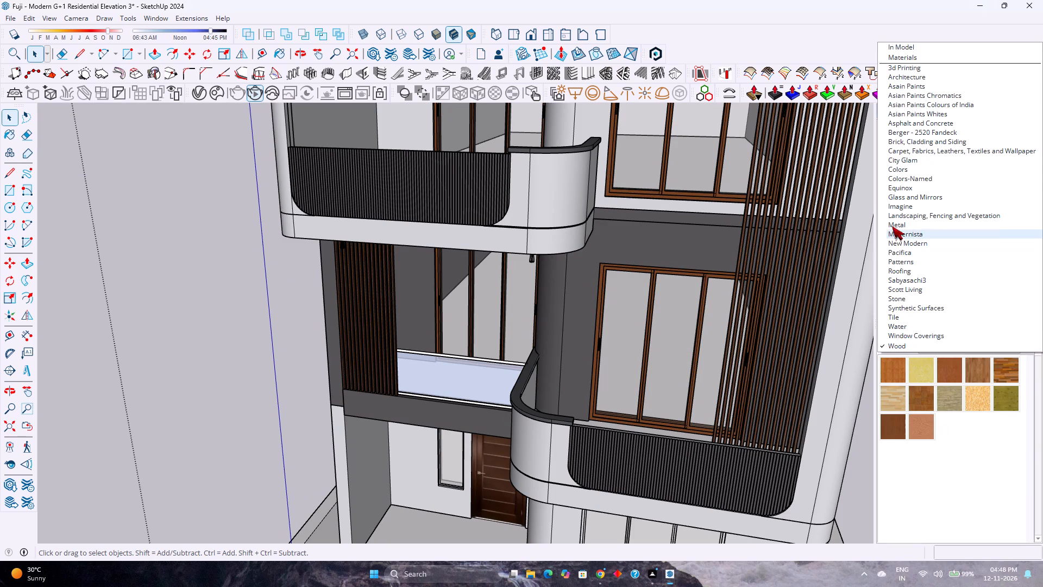
pyautogui.click(892, 224)
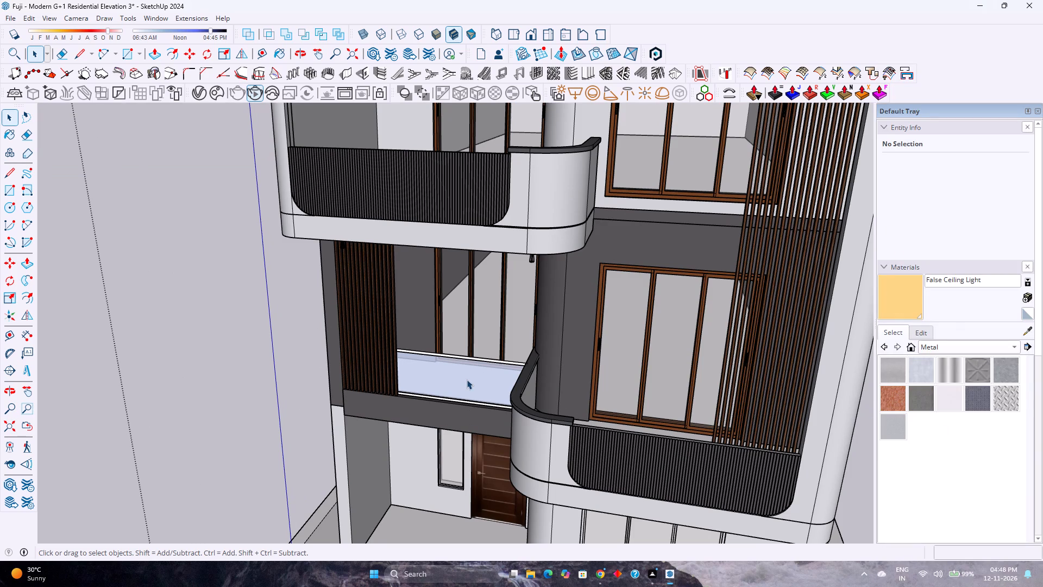
pyautogui.doubleClick(467, 379)
pyautogui.scroll(3, 467, 379)
pyautogui.click(467, 378)
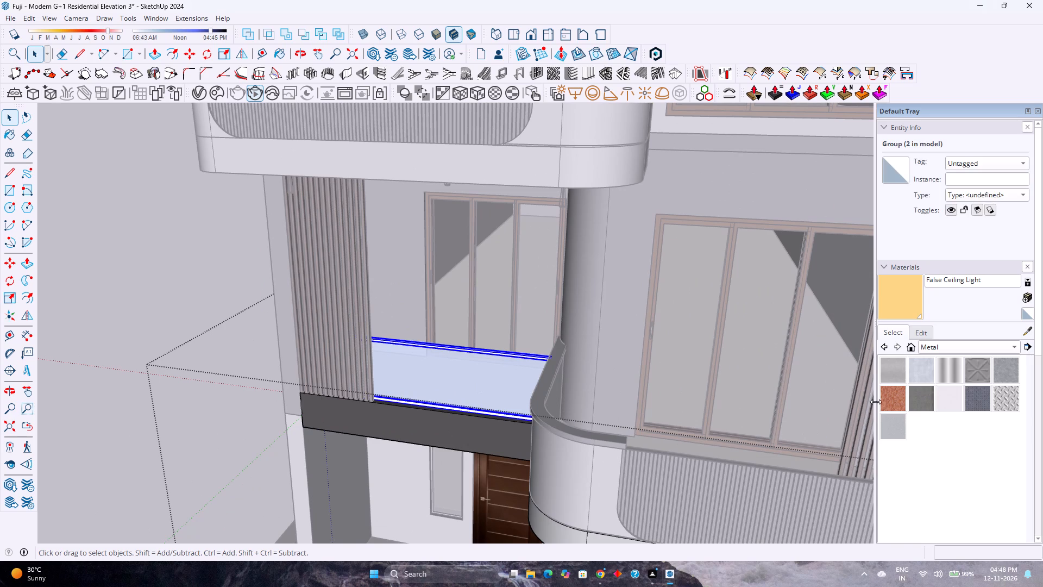
pyautogui.click(922, 399)
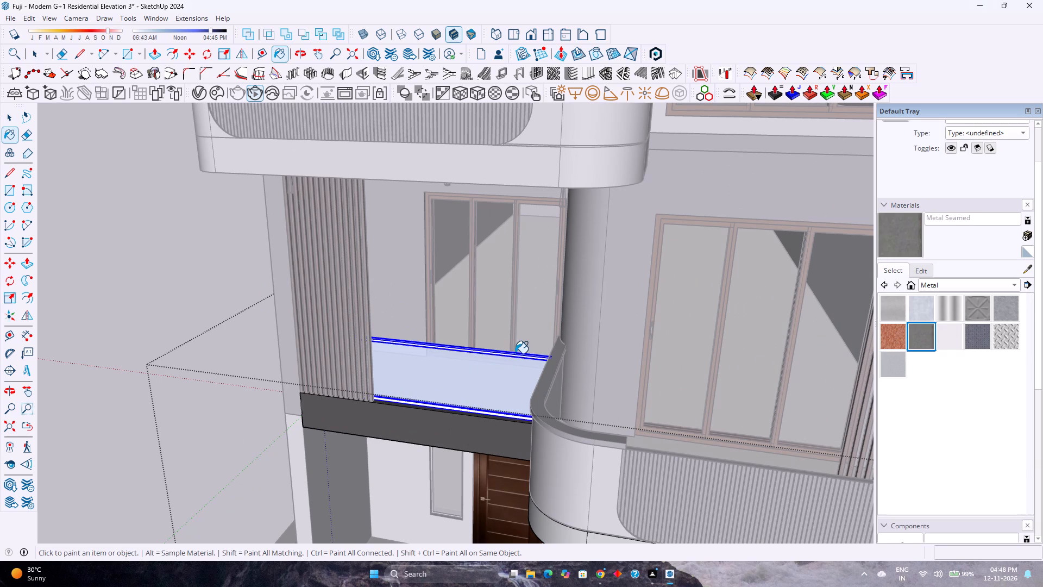
pyautogui.click(941, 285)
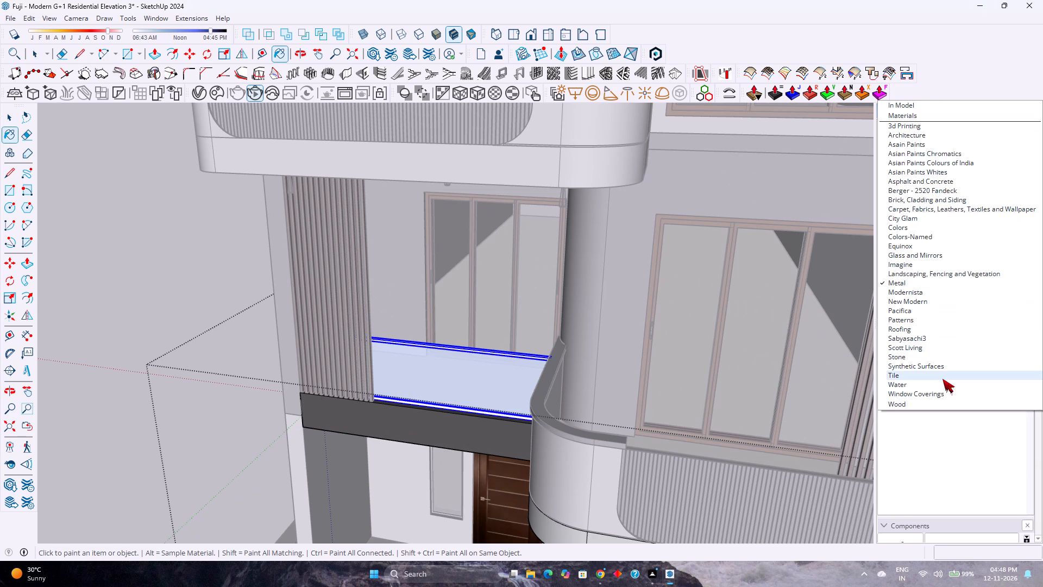
pyautogui.click(928, 404)
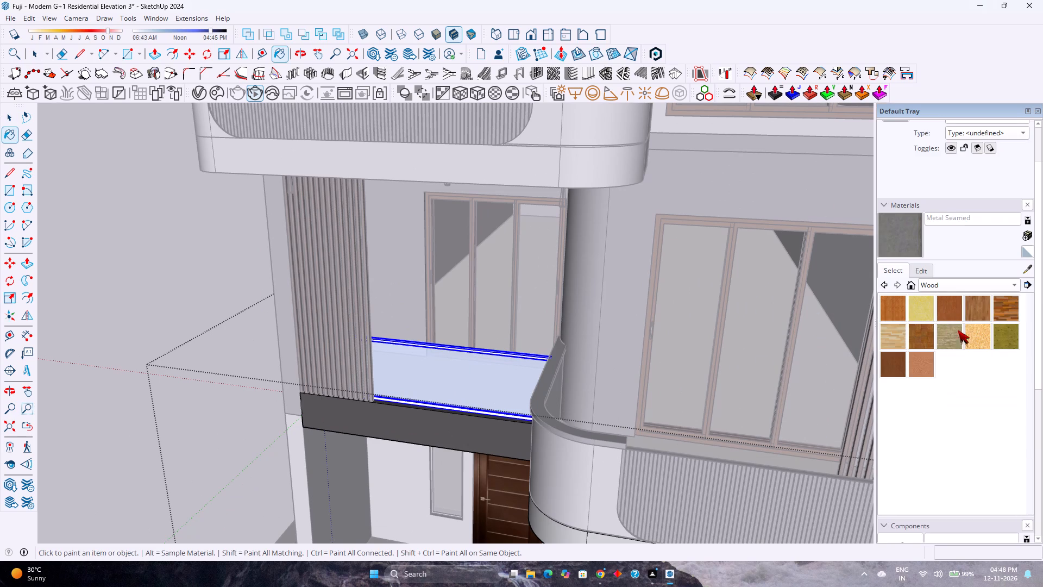
pyautogui.click(899, 366)
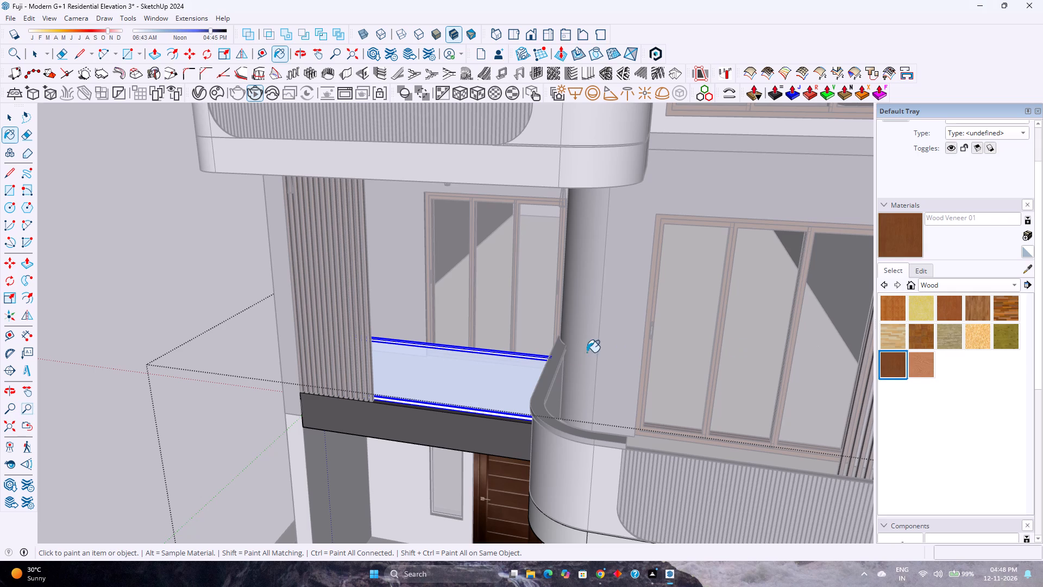
pyautogui.click(504, 352)
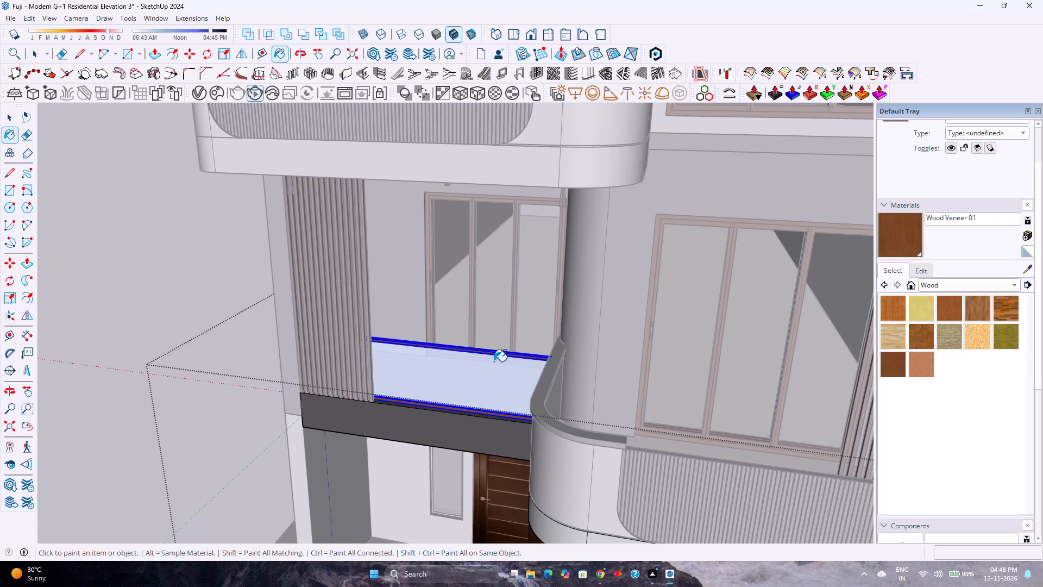
pyautogui.scroll(-4, 494, 361)
pyautogui.press('space')
pyautogui.click(71, 403)
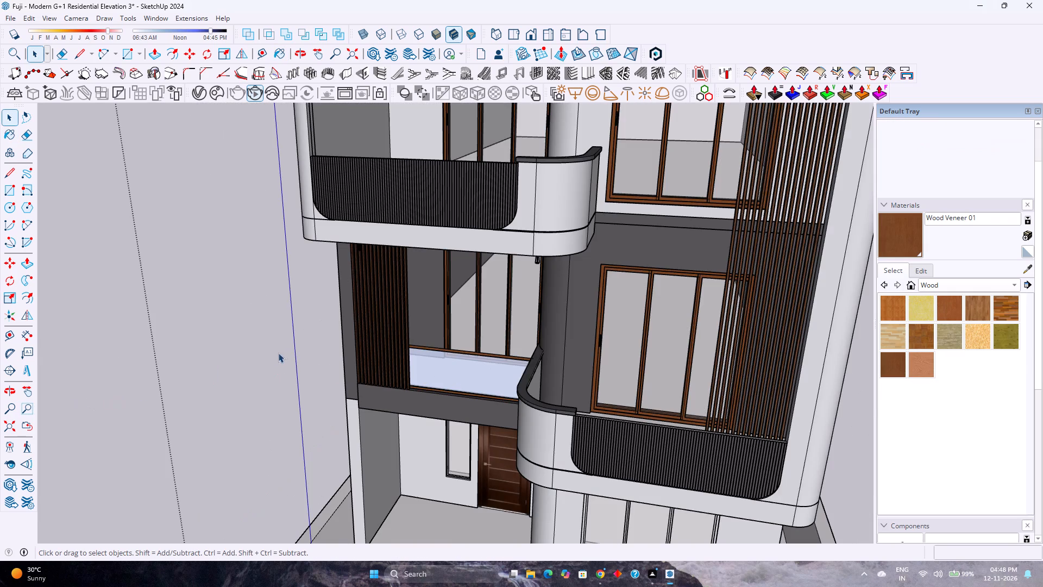
# Paint the frame of the roof terrace's glass railing with the same Wood Veneer 01 material.
pyautogui.scroll(-3, 280, 352)
pyautogui.keyDown('shift'); pyautogui.moveTo(342, 407); pyautogui.dragTo(340, 514, button='middle'); pyautogui.keyUp('shift')
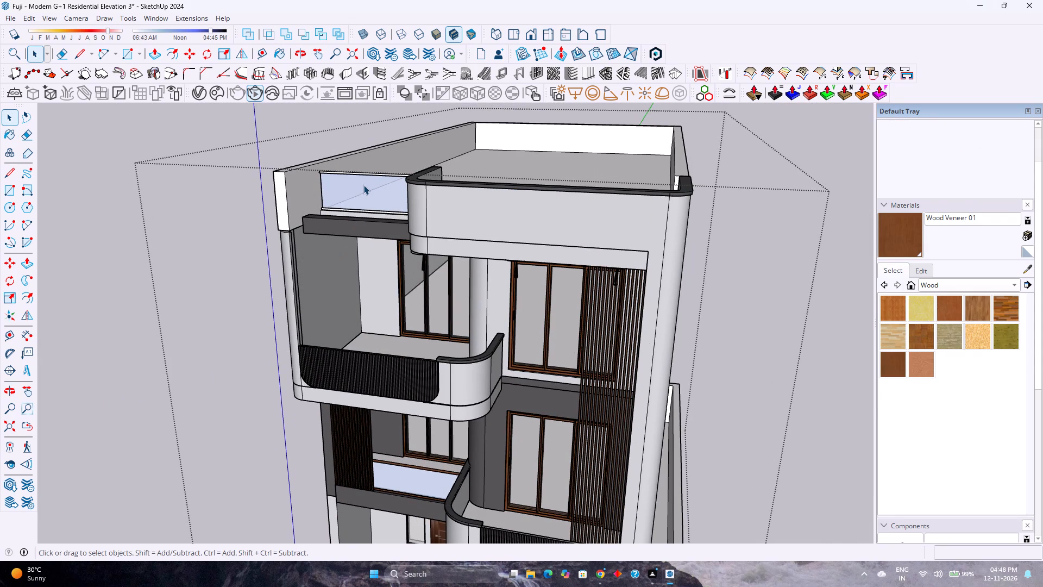
pyautogui.doubleClick(364, 185)
pyautogui.scroll(3, 364, 185)
pyautogui.click(914, 230)
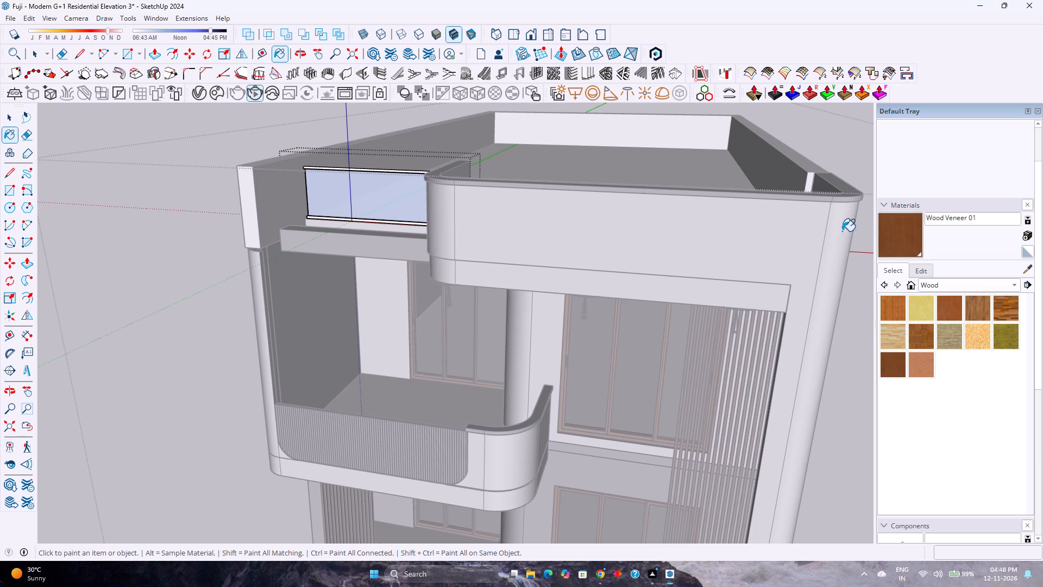
pyautogui.click(359, 219)
pyautogui.click(358, 222)
pyautogui.press('Escape')
pyautogui.press('space')
pyautogui.press('Escape')
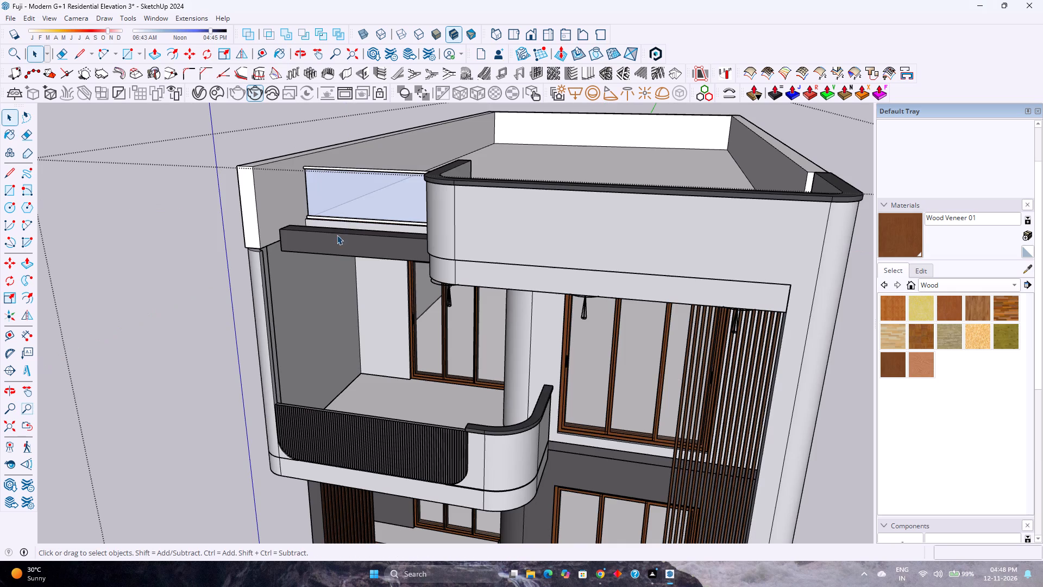
pyautogui.click(346, 220)
pyautogui.click(916, 230)
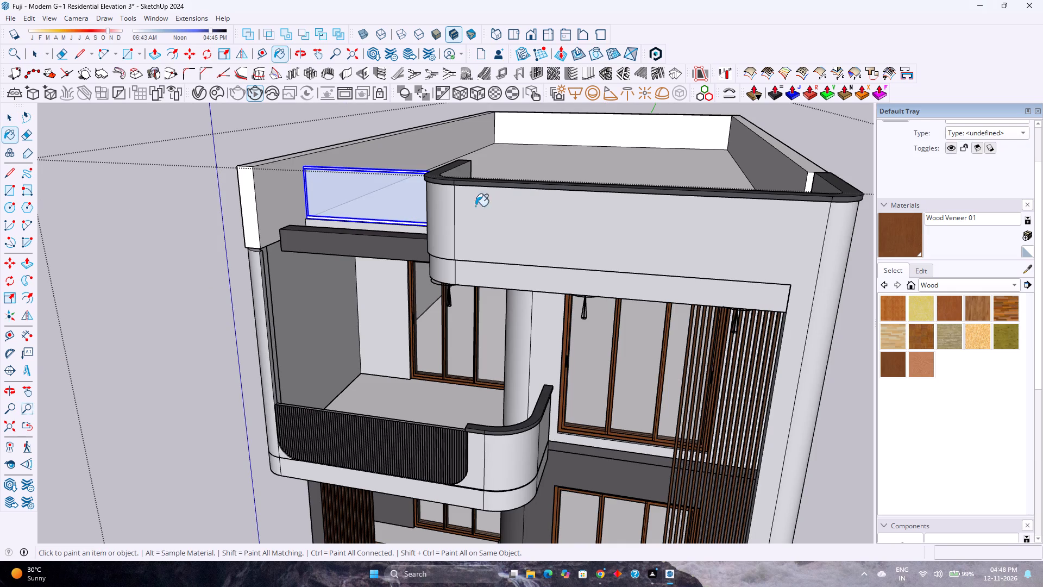
pyautogui.click(400, 219)
pyautogui.press('space')
pyautogui.scroll(-1, 392, 224)
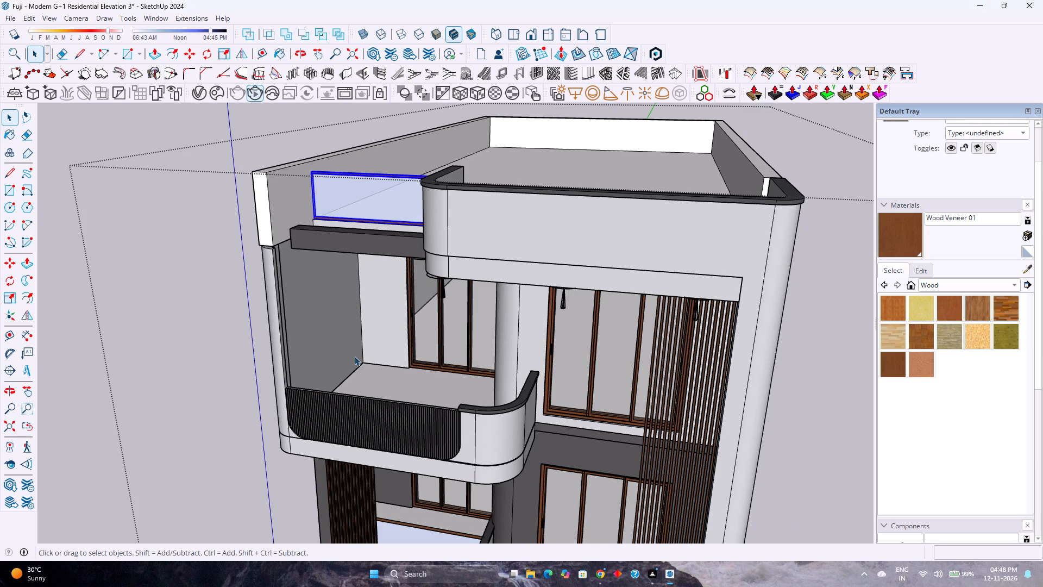
# Darken and mute the Wood Veneer 01 material by setting its lightness to 28 and saturation to 39.
pyautogui.moveTo(332, 395); pyautogui.dragTo(475, 291, button='middle')
pyautogui.scroll(-3, 475, 290)
pyautogui.scroll(2, 555, 321)
pyautogui.moveTo(538, 307); pyautogui.dragTo(375, 353, button='middle')
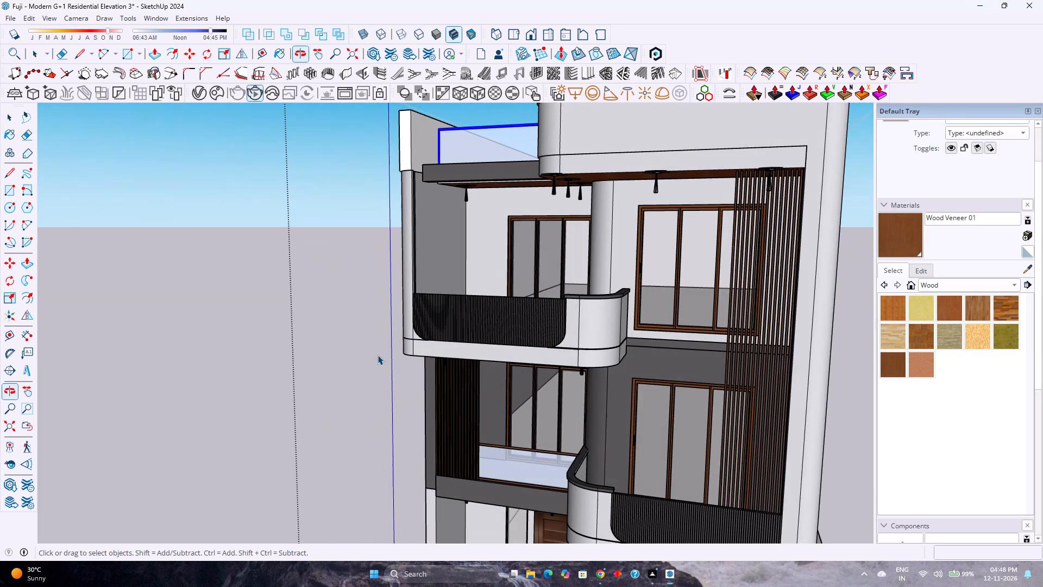
pyautogui.click(920, 271)
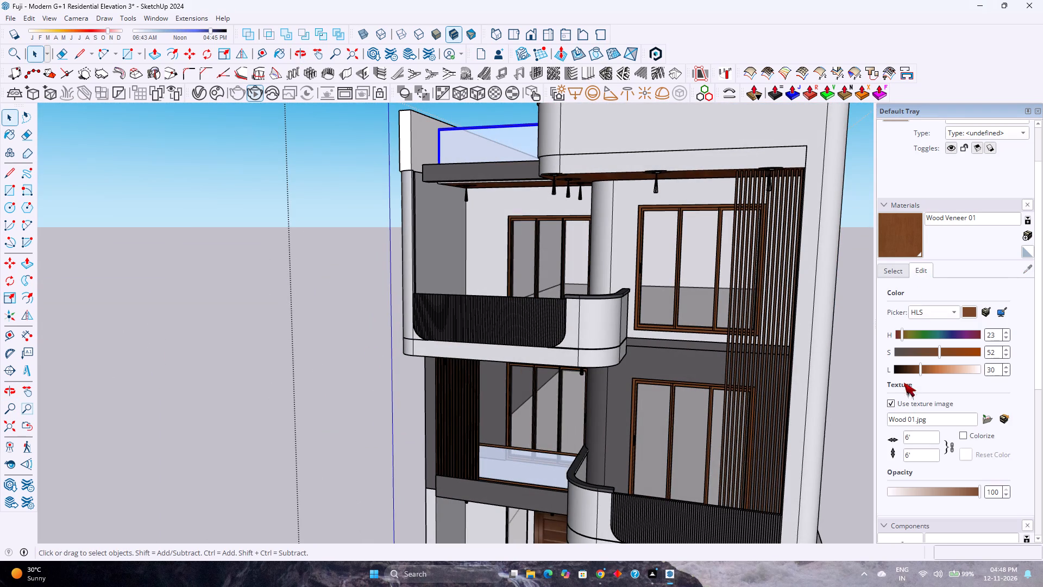
pyautogui.click(920, 369)
pyautogui.moveTo(938, 353); pyautogui.dragTo(928, 362)
pyautogui.press('space')
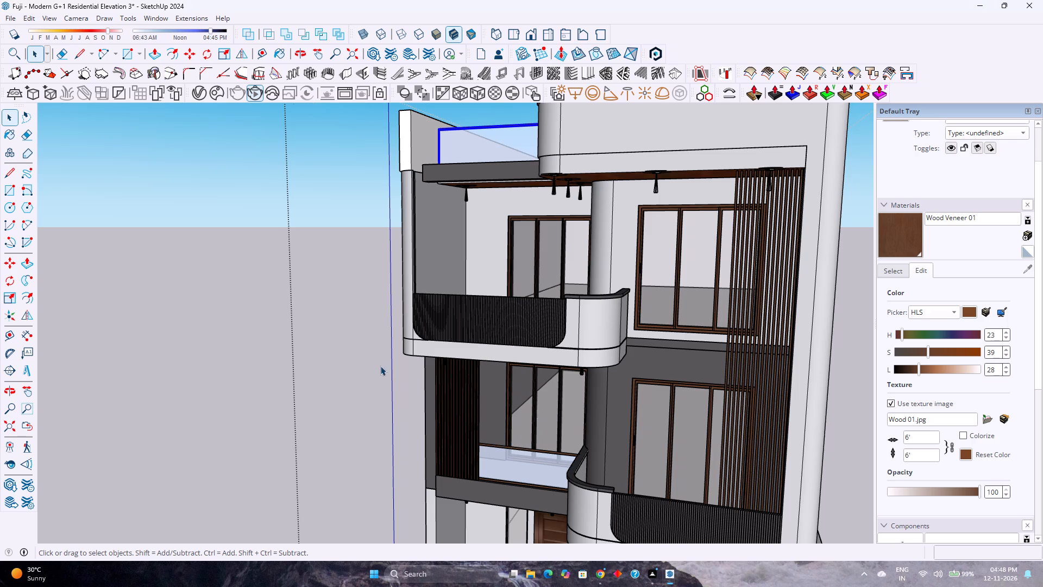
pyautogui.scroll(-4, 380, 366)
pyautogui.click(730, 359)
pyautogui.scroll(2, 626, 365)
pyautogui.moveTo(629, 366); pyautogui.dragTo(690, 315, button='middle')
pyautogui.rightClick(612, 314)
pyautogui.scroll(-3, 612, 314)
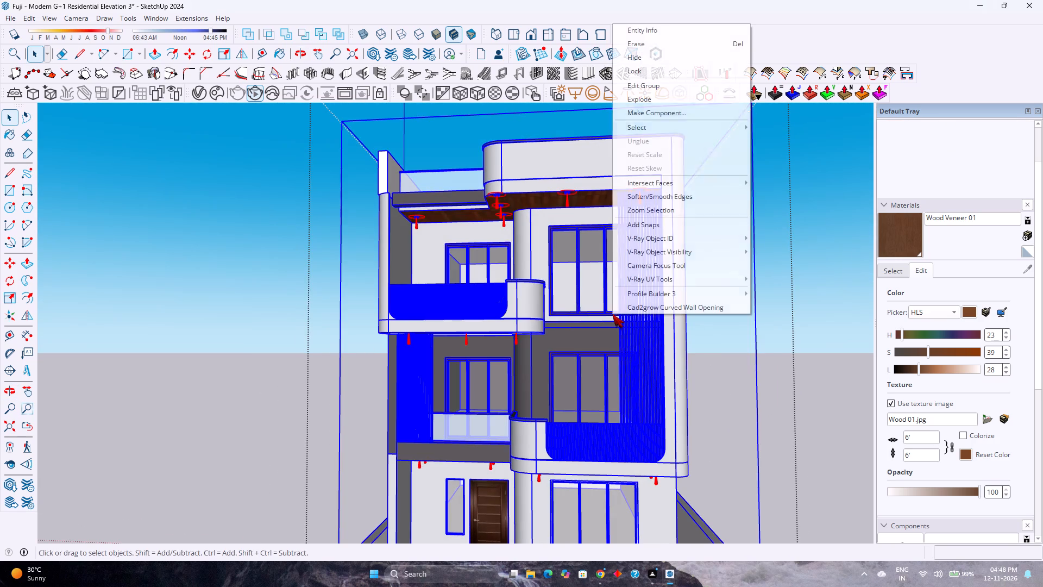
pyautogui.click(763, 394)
# Save the residential elevation model.
pyautogui.click(6, 18)
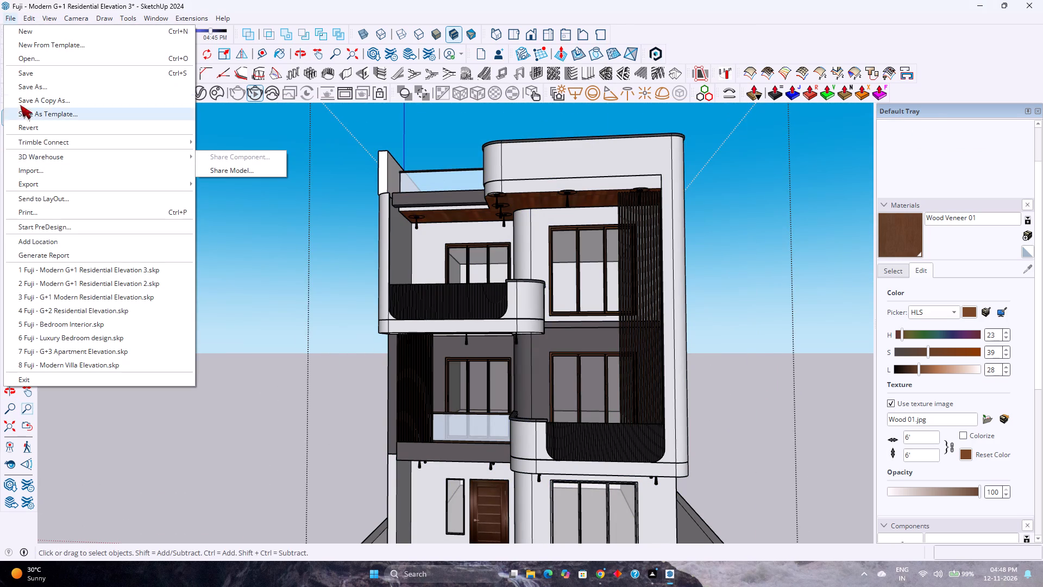
pyautogui.click(28, 74)
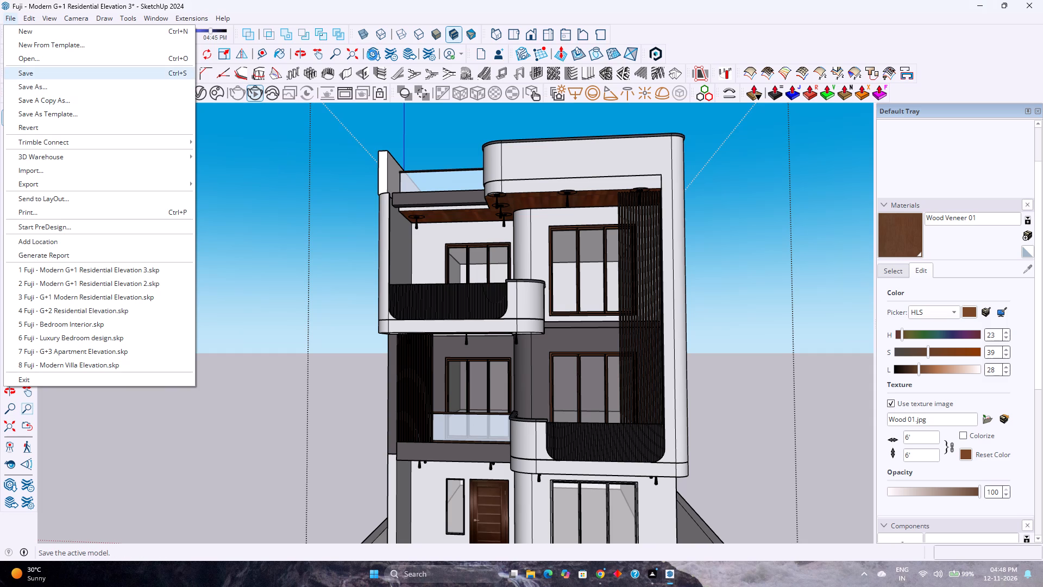
# Show the full elevation in the standard Front view with shadows turned on.
pyautogui.click(533, 37)
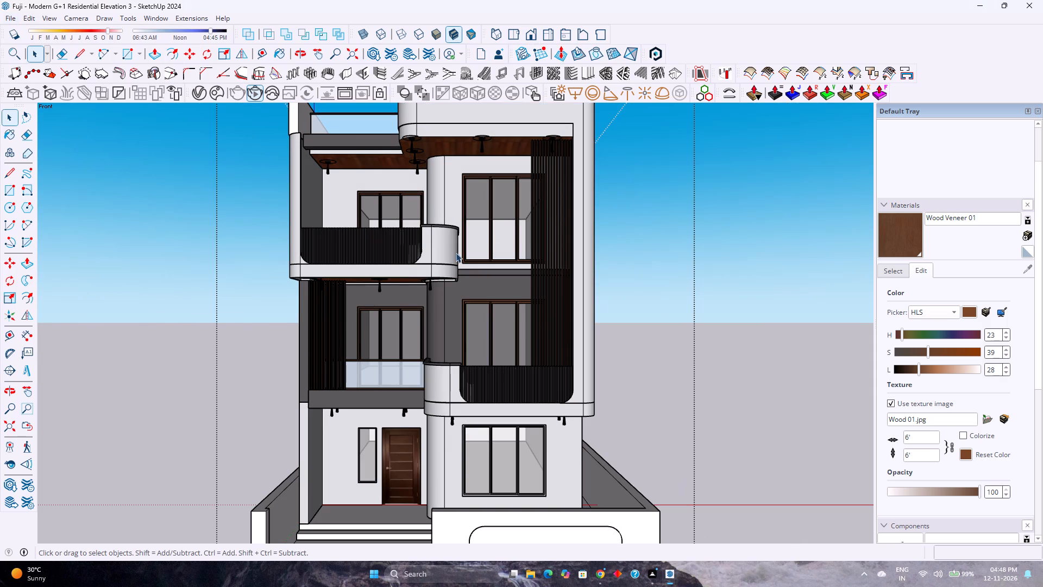
pyautogui.scroll(-2, 463, 279)
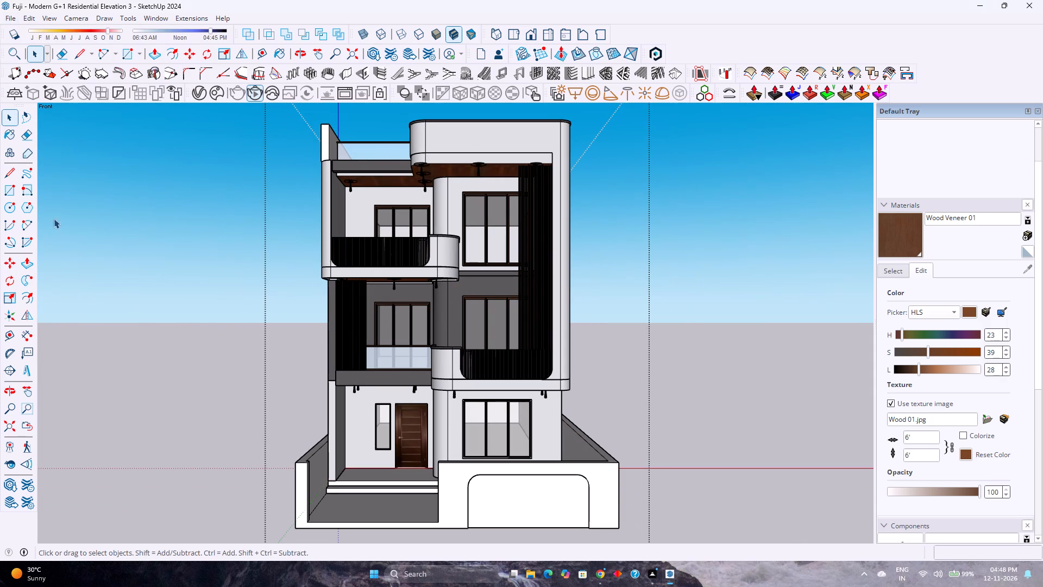
pyautogui.click(16, 38)
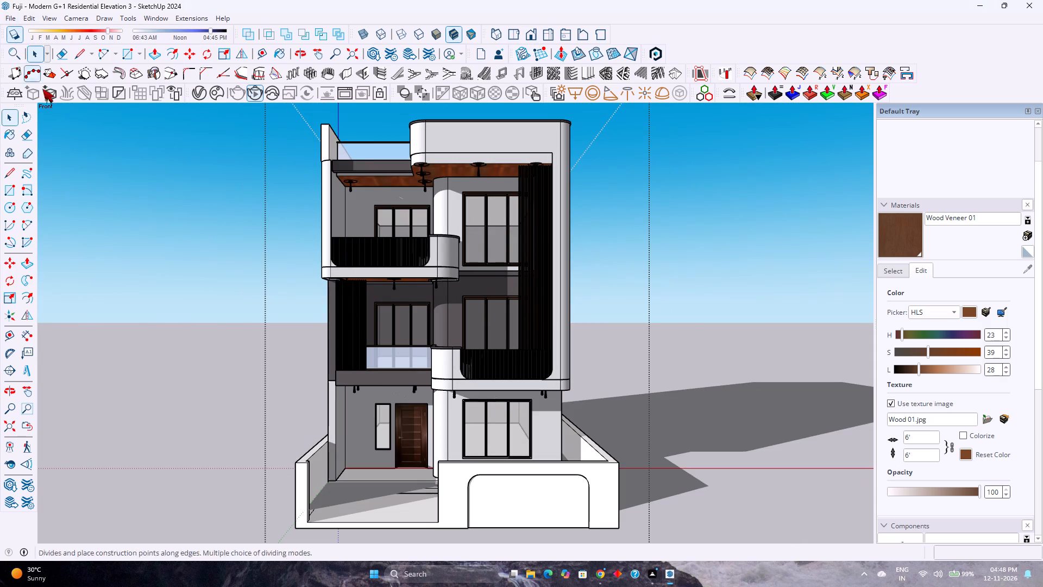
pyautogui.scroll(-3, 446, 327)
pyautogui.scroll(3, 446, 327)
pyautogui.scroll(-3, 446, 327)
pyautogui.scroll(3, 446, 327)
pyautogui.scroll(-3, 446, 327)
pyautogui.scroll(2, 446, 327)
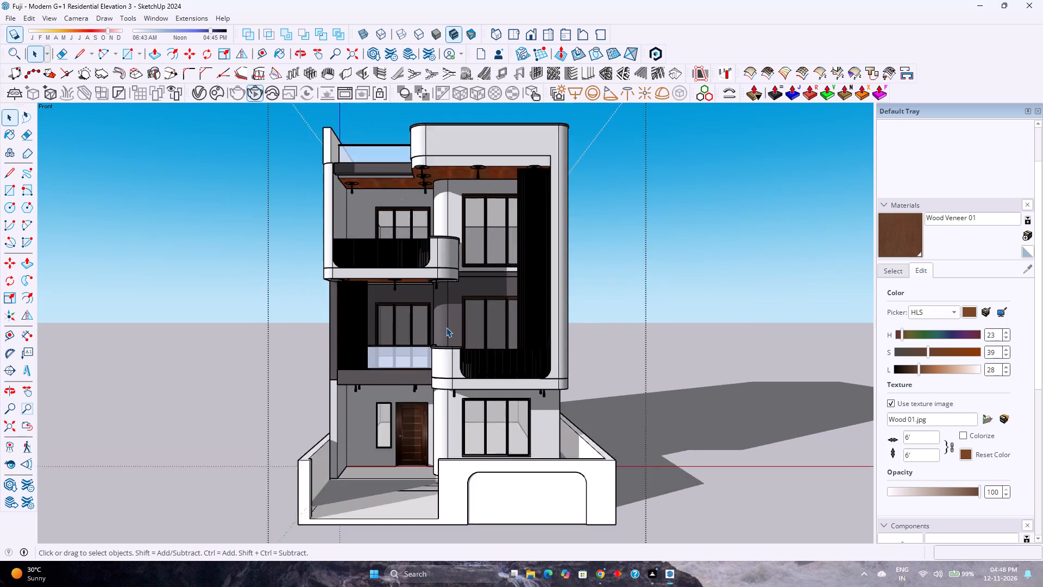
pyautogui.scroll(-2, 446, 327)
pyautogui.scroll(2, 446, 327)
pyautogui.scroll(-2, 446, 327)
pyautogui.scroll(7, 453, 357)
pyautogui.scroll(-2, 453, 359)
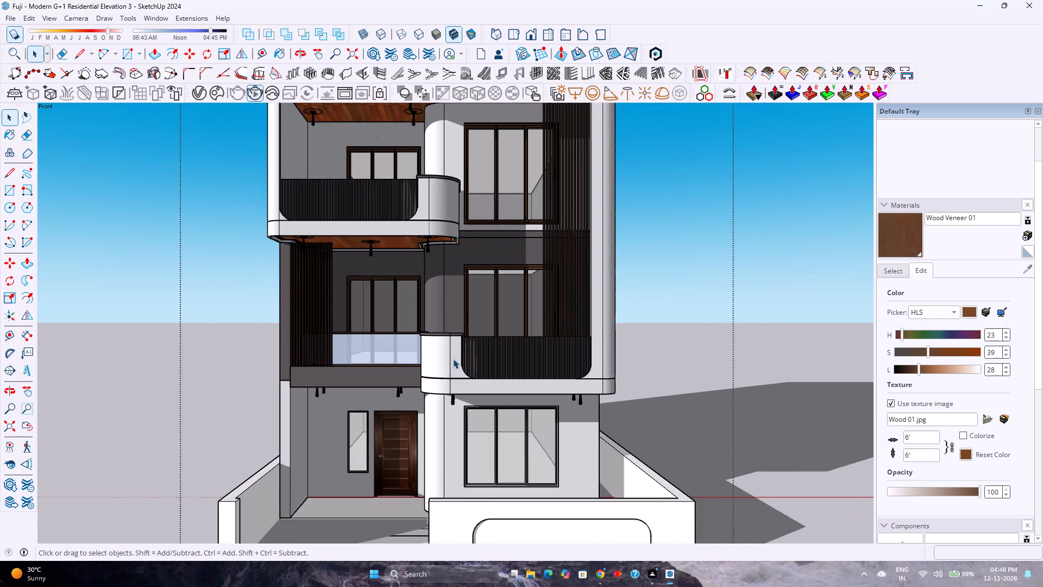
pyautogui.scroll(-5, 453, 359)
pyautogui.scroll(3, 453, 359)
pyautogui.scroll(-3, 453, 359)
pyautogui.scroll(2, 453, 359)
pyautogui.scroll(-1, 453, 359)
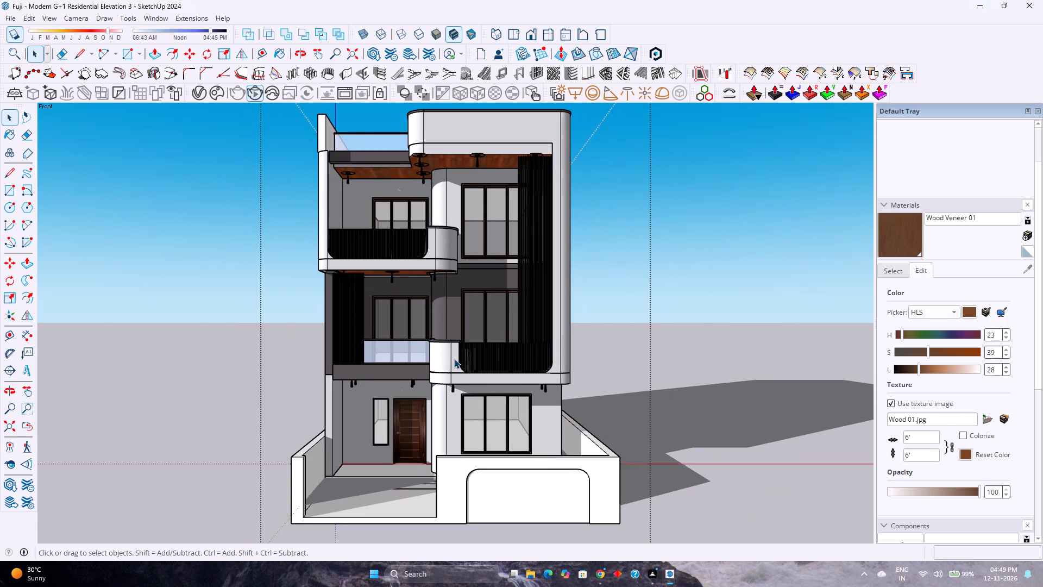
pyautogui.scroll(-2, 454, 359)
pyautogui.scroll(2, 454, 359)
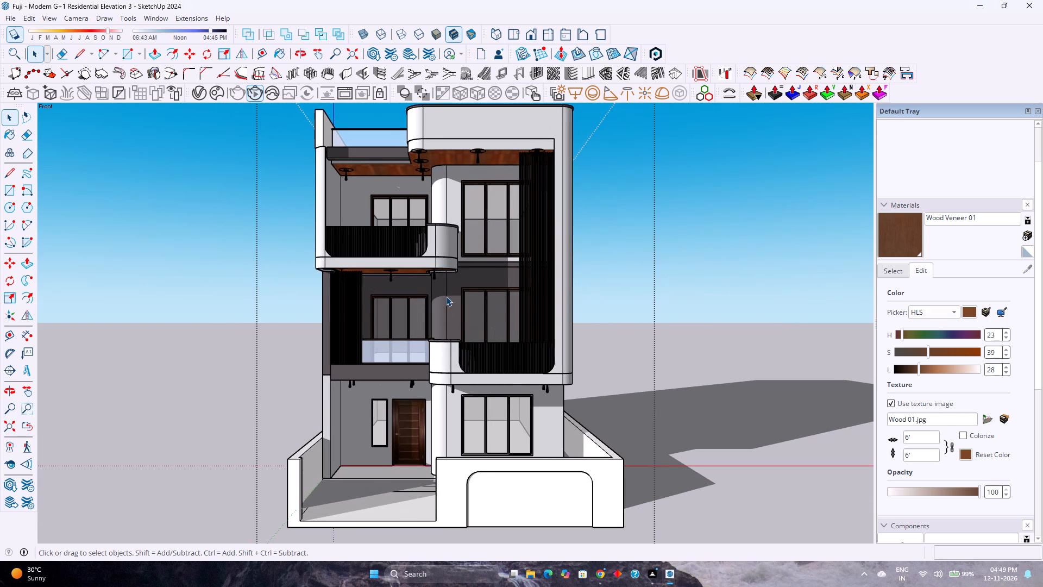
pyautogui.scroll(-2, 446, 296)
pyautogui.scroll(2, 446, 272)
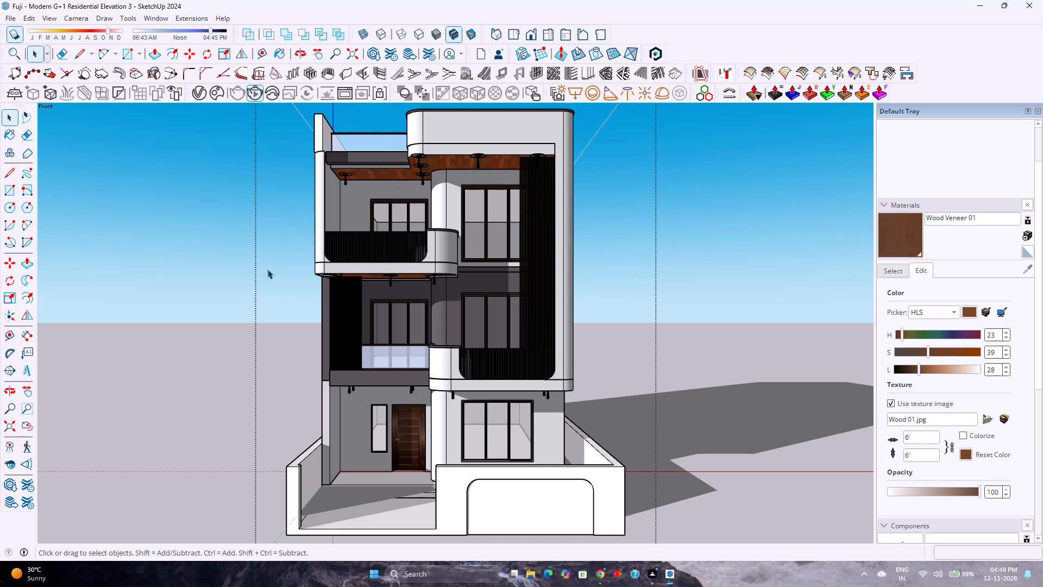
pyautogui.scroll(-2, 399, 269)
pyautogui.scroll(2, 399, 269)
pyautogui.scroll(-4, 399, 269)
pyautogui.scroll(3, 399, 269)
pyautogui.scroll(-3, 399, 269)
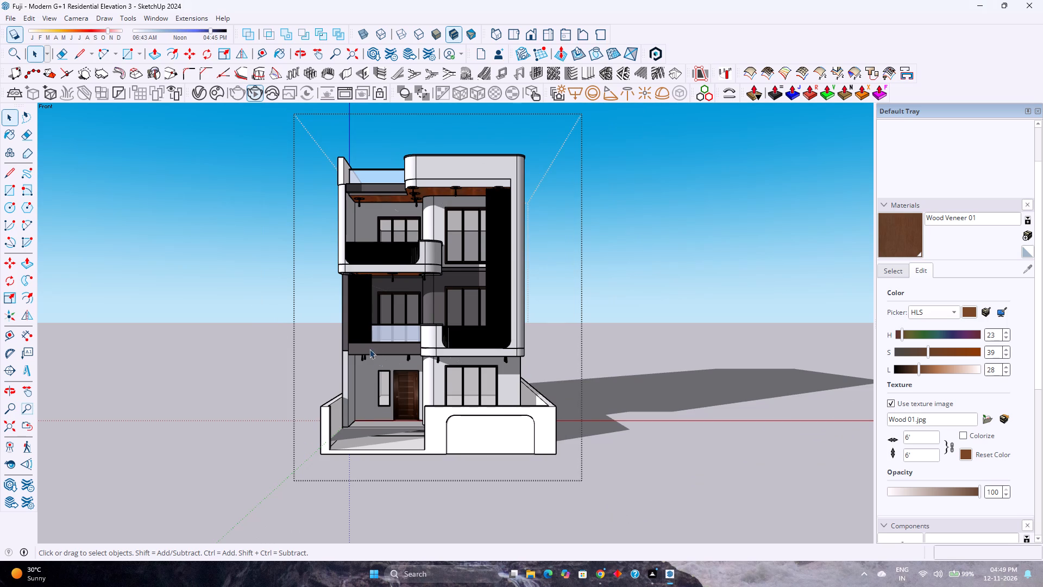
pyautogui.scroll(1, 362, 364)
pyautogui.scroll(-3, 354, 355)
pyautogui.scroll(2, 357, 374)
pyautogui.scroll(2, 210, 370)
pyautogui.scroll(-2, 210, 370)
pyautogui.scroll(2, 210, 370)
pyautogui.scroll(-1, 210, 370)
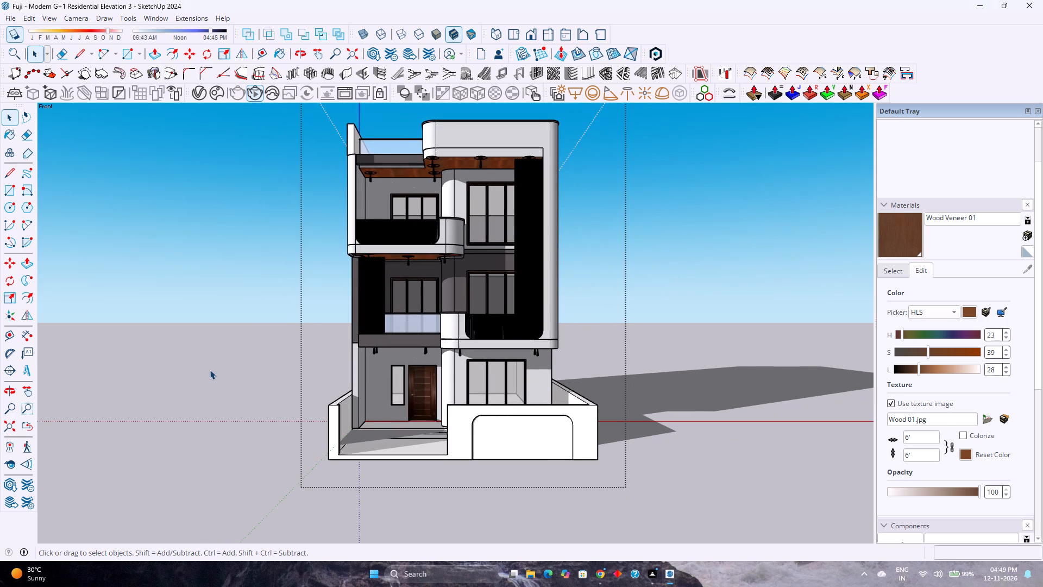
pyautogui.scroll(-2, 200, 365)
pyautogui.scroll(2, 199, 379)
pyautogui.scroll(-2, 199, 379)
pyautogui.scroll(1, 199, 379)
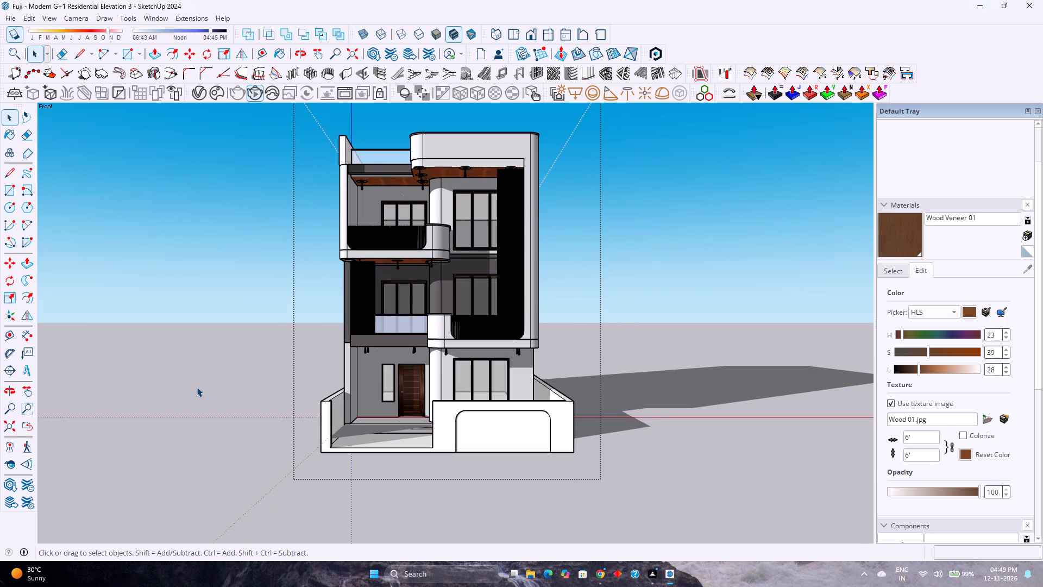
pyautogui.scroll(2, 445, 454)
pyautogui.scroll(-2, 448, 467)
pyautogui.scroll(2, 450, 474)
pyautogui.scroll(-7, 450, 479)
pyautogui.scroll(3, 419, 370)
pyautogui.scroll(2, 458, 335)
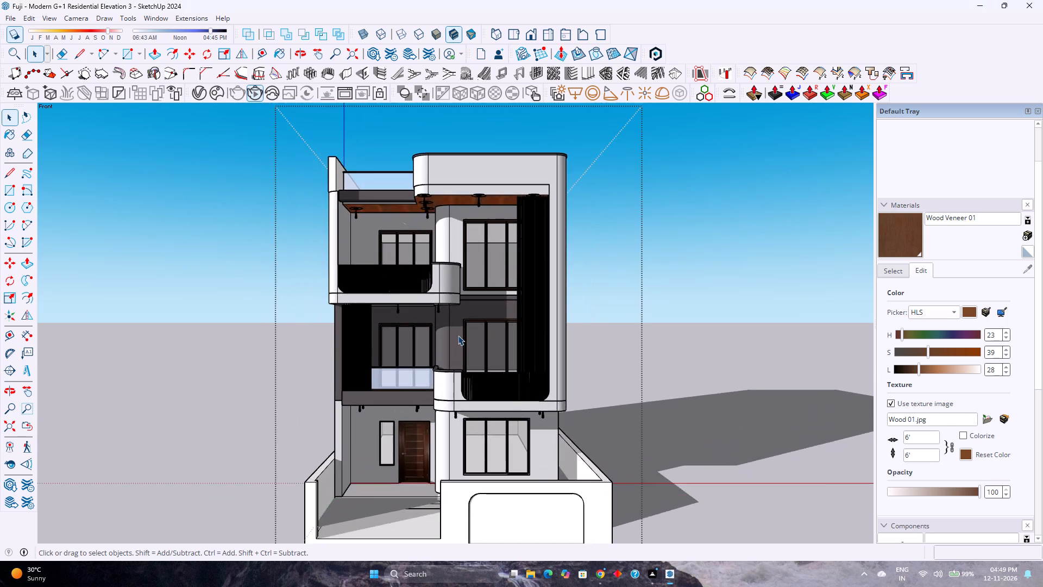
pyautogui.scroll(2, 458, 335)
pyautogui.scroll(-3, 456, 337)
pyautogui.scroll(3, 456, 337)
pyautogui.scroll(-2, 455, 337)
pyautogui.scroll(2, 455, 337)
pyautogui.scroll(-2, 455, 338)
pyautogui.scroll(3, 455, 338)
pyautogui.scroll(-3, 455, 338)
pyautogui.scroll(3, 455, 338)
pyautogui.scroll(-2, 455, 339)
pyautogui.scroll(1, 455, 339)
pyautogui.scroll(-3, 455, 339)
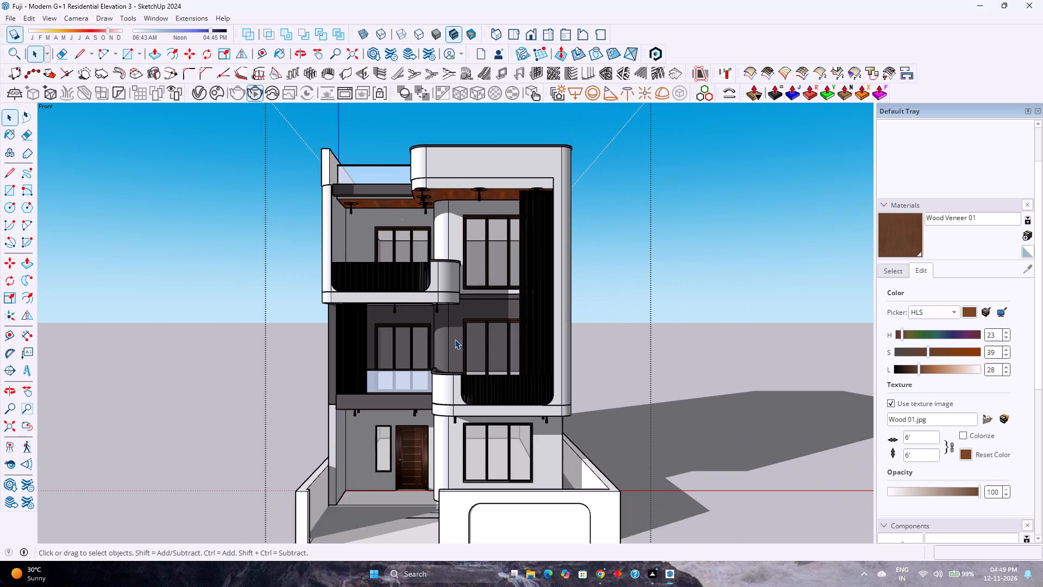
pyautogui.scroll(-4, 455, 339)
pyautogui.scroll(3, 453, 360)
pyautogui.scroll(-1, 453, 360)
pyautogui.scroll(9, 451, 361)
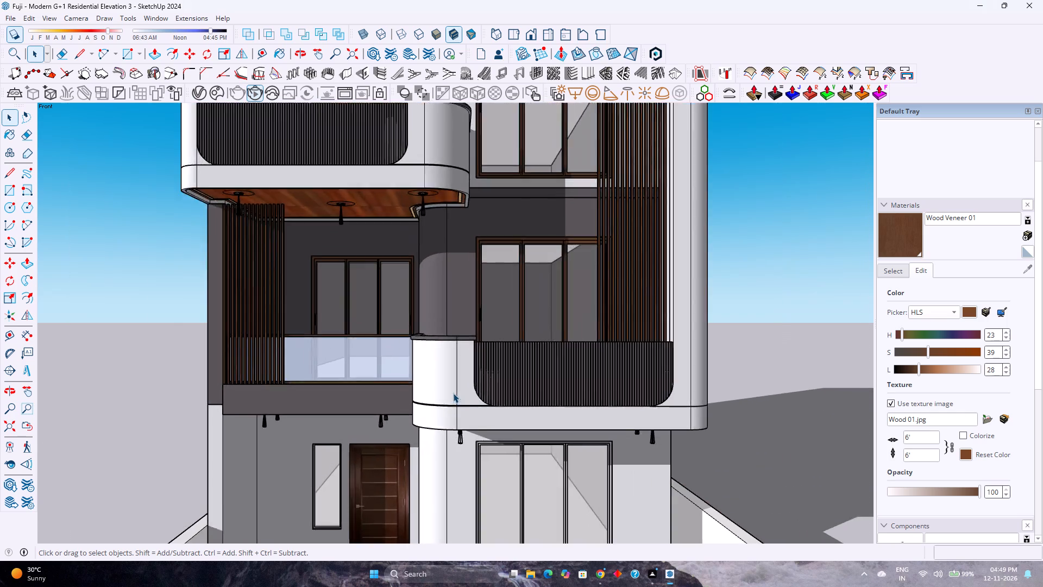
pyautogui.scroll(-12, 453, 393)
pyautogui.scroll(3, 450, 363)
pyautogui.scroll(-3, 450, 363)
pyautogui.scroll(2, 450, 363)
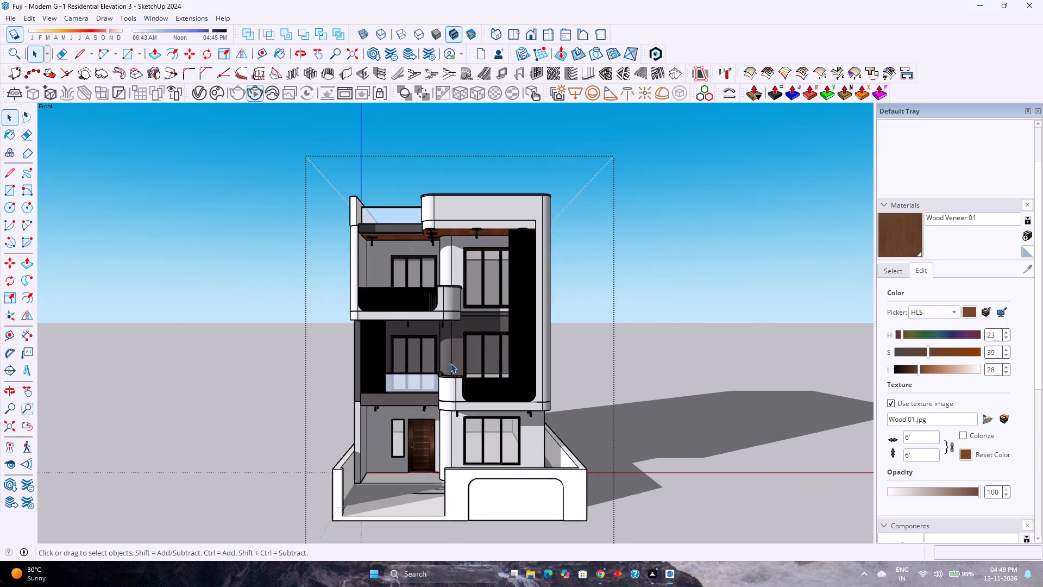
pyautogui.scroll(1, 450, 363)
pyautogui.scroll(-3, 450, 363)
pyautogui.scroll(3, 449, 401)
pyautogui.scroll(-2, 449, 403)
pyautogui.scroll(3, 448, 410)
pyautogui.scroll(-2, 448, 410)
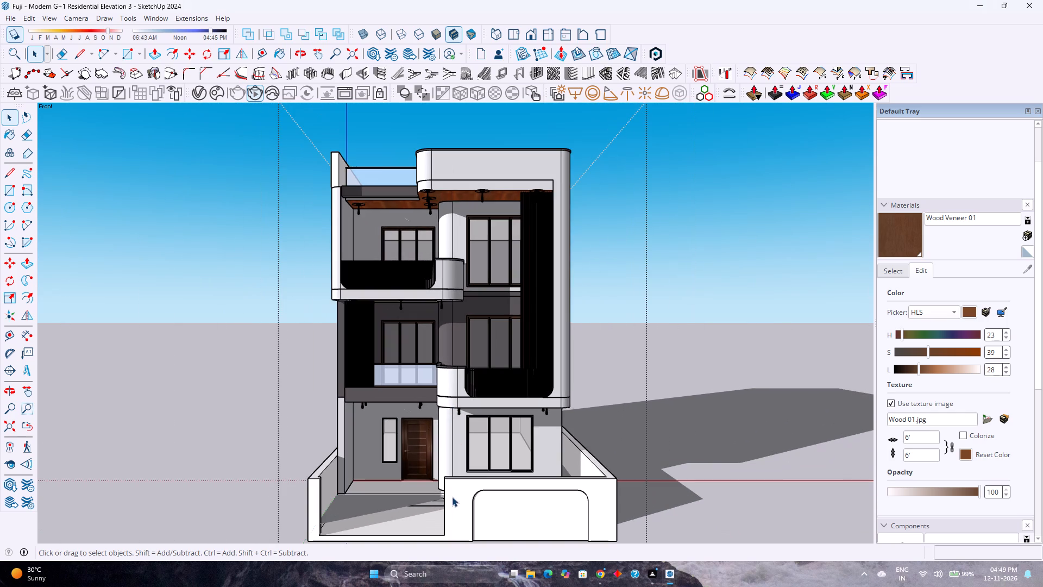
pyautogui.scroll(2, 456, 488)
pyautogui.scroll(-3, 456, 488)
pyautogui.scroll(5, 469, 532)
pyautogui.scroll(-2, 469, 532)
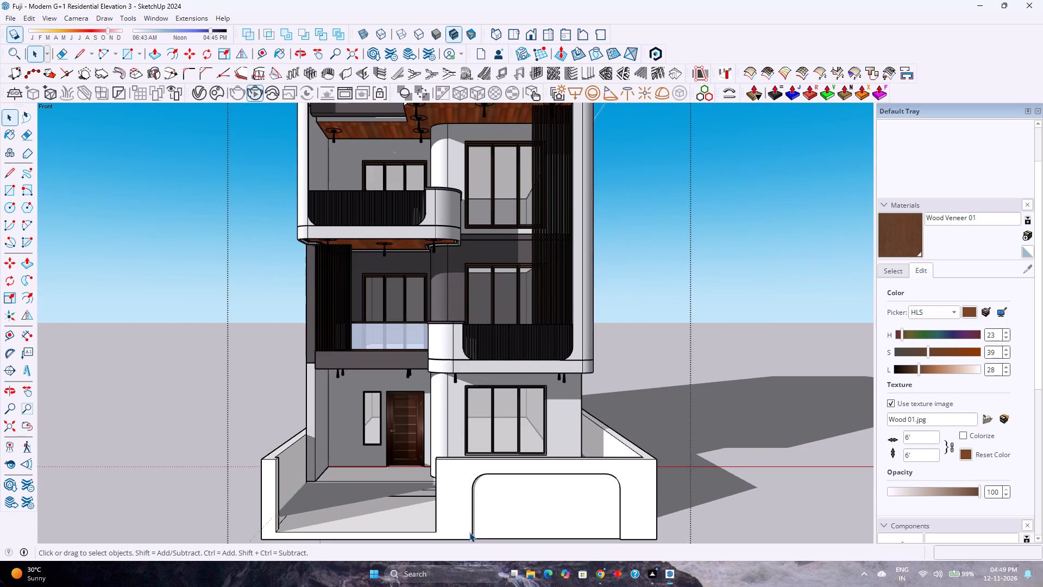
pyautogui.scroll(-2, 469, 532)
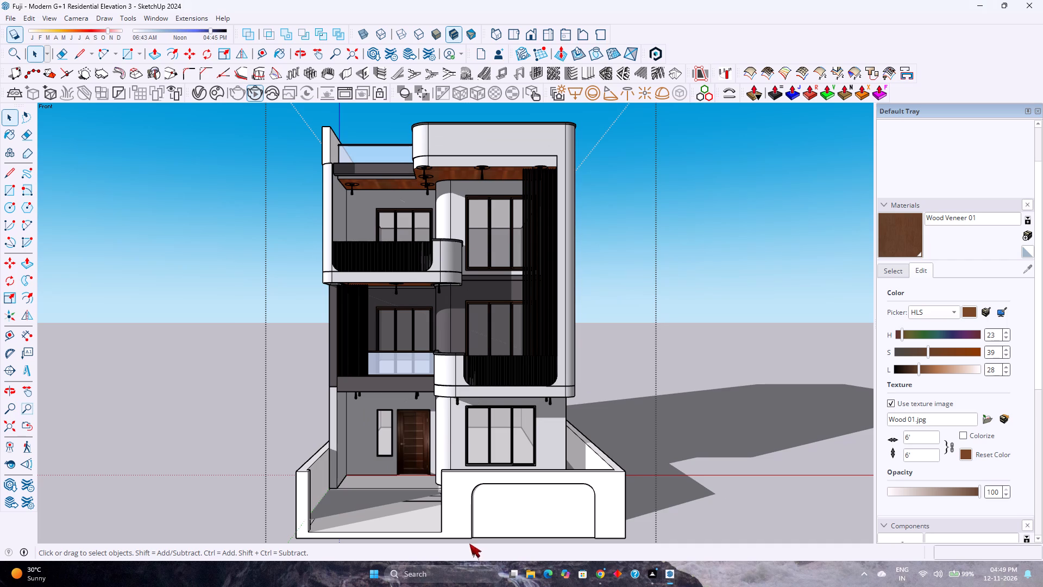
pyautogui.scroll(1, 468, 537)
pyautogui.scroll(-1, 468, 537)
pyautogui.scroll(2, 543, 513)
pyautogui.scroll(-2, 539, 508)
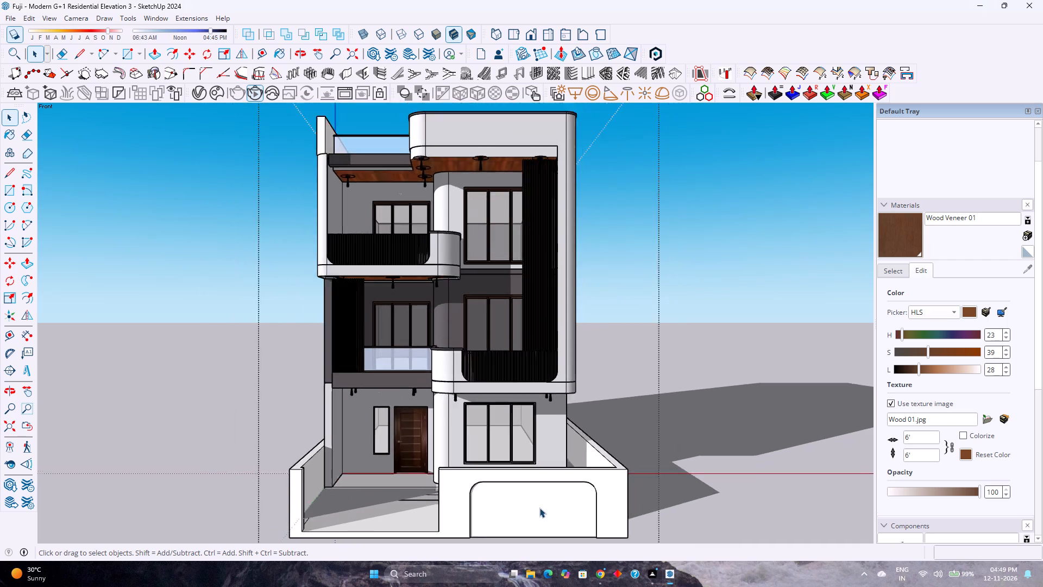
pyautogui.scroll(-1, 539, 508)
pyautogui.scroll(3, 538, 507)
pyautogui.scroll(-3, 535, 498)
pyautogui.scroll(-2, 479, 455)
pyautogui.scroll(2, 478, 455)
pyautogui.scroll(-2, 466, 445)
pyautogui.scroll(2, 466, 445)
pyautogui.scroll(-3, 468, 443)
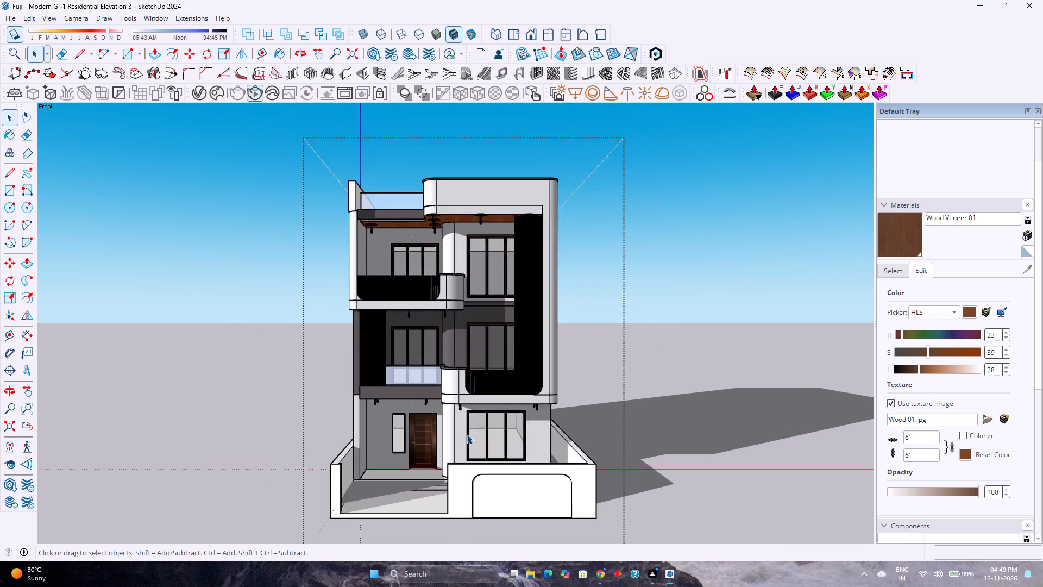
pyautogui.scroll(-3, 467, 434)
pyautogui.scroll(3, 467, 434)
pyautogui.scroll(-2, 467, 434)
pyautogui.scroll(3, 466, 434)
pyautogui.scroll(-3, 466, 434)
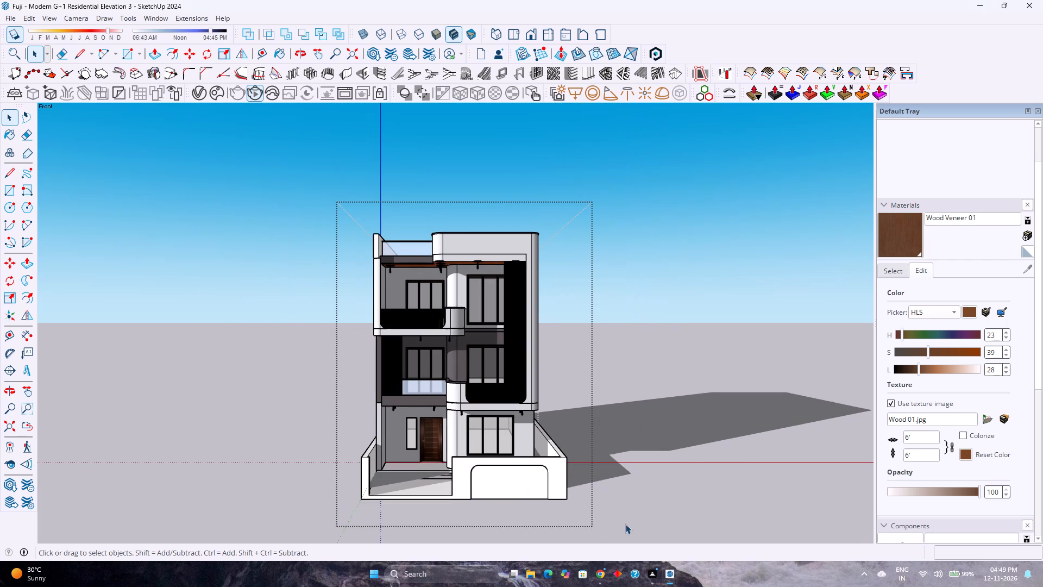
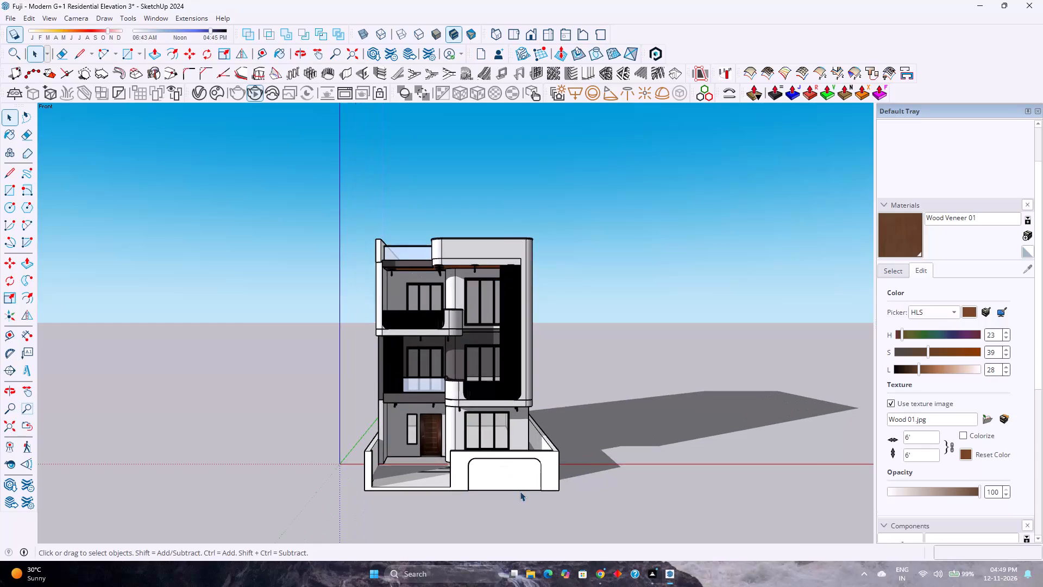
# Examine the shadowed building from the front, then around both sides, checking the facade, balconies and slatted screens.
pyautogui.scroll(1, 519, 491)
pyautogui.scroll(3, 455, 352)
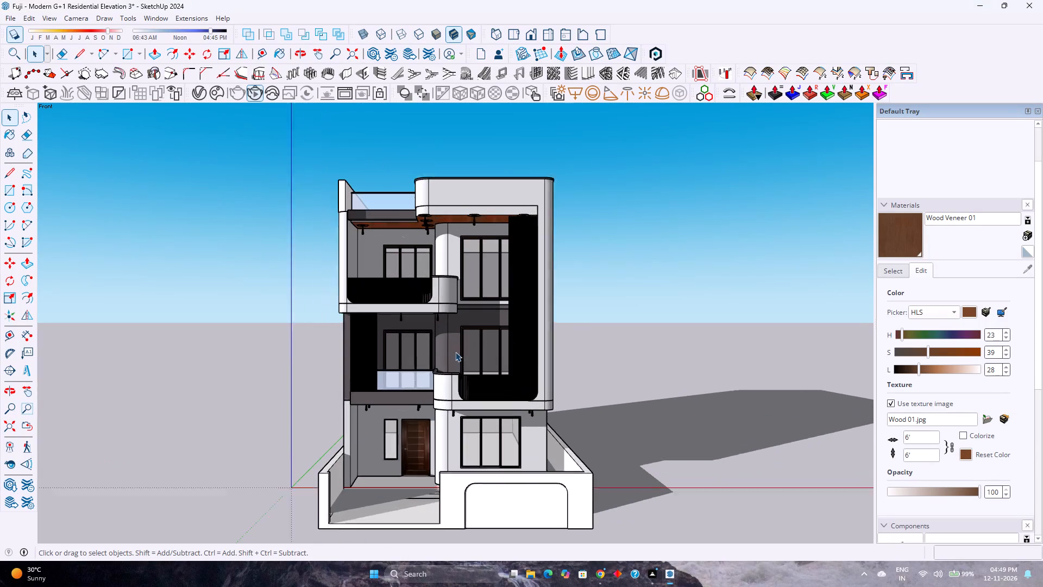
pyautogui.scroll(-3, 451, 359)
pyautogui.scroll(3, 459, 391)
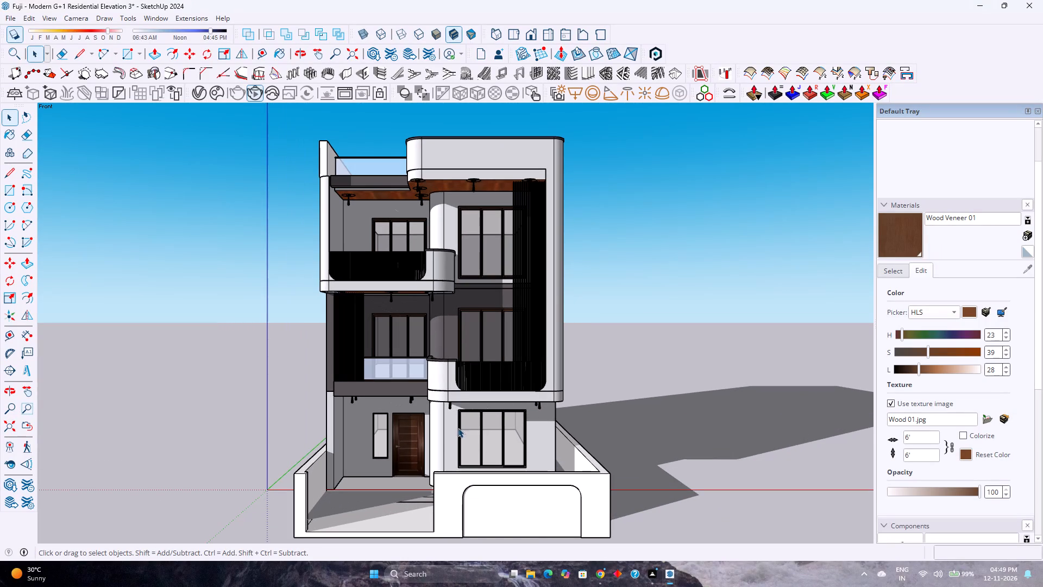
pyautogui.scroll(1, 449, 439)
pyautogui.scroll(-1, 449, 439)
pyautogui.scroll(1, 441, 479)
pyautogui.scroll(-2, 441, 479)
pyautogui.scroll(3, 443, 515)
pyautogui.scroll(-2, 443, 515)
pyautogui.scroll(1, 443, 515)
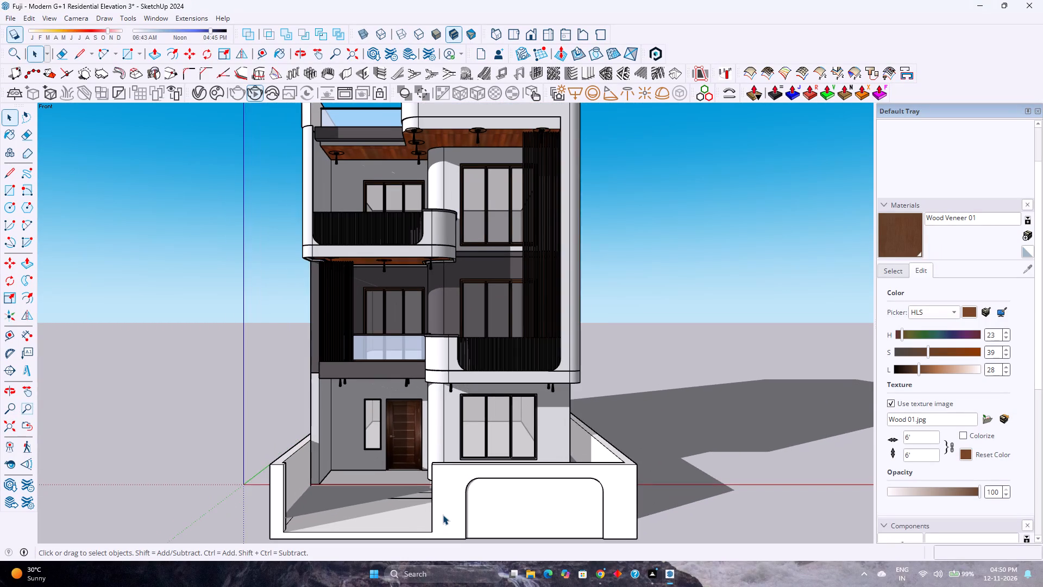
pyautogui.scroll(-1, 443, 515)
pyautogui.click(9, 423)
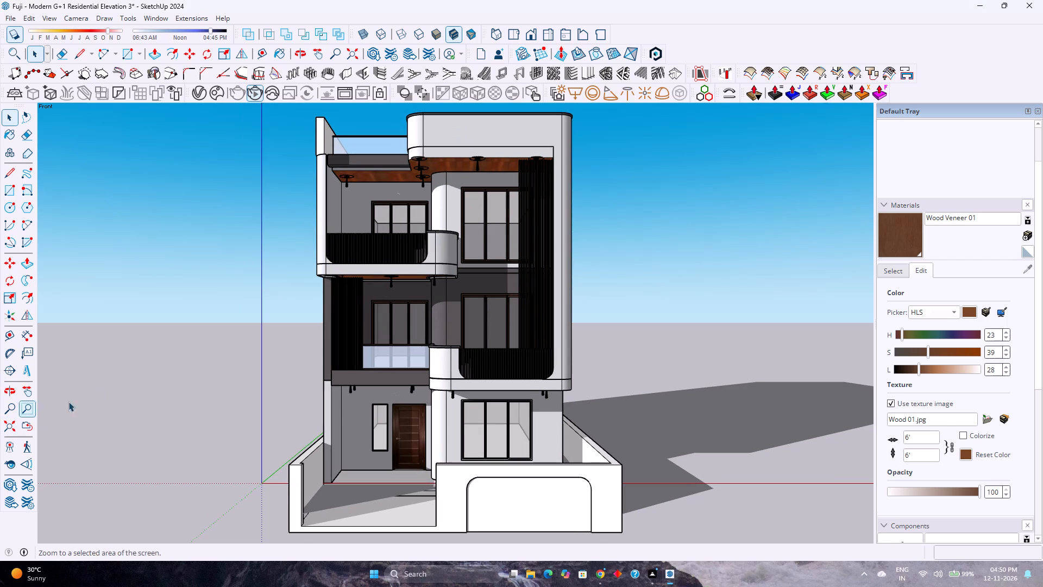
pyautogui.click(531, 35)
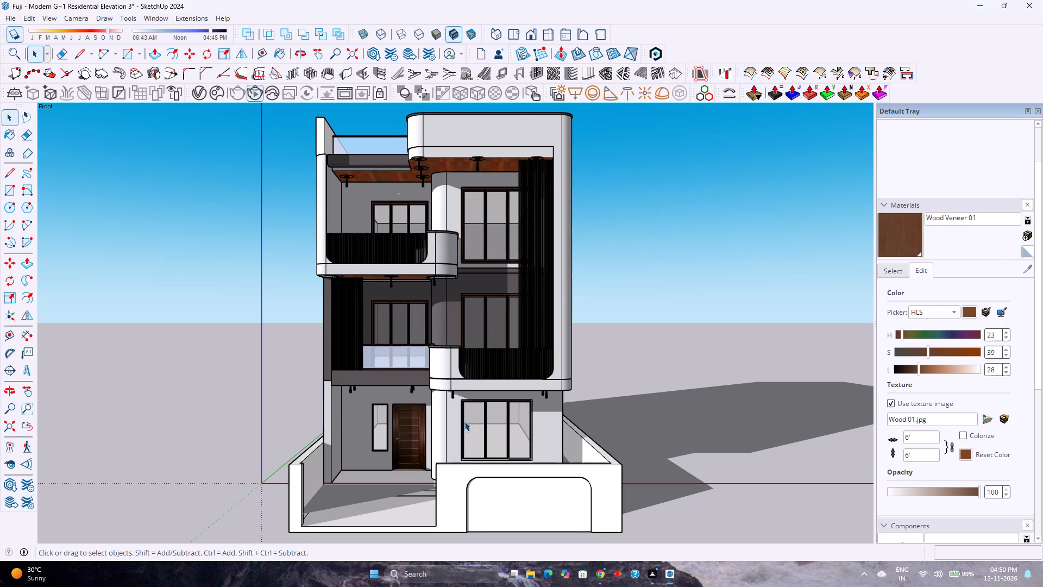
pyautogui.scroll(3, 448, 521)
pyautogui.moveTo(437, 510); pyautogui.dragTo(586, 459, button='middle')
pyautogui.moveTo(594, 455); pyautogui.dragTo(601, 452, button='middle')
pyautogui.moveTo(586, 459); pyautogui.dragTo(592, 456, button='middle')
pyautogui.moveTo(603, 451); pyautogui.dragTo(584, 440, button='middle')
pyautogui.scroll(-3, 614, 429)
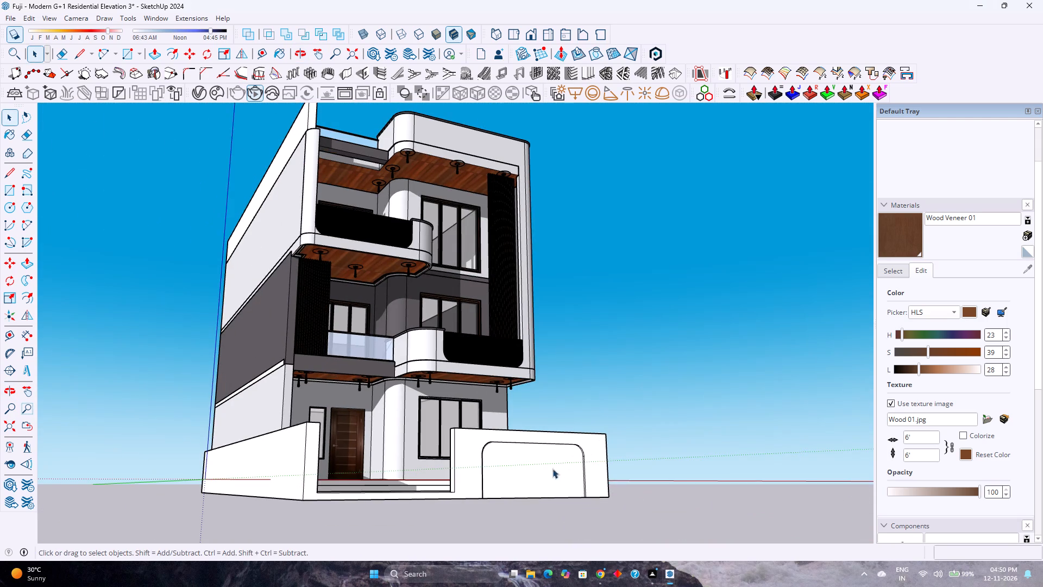
pyautogui.moveTo(519, 484); pyautogui.dragTo(419, 523, button='middle')
pyautogui.scroll(-5, 444, 467)
pyautogui.moveTo(436, 467); pyautogui.dragTo(162, 449, button='middle')
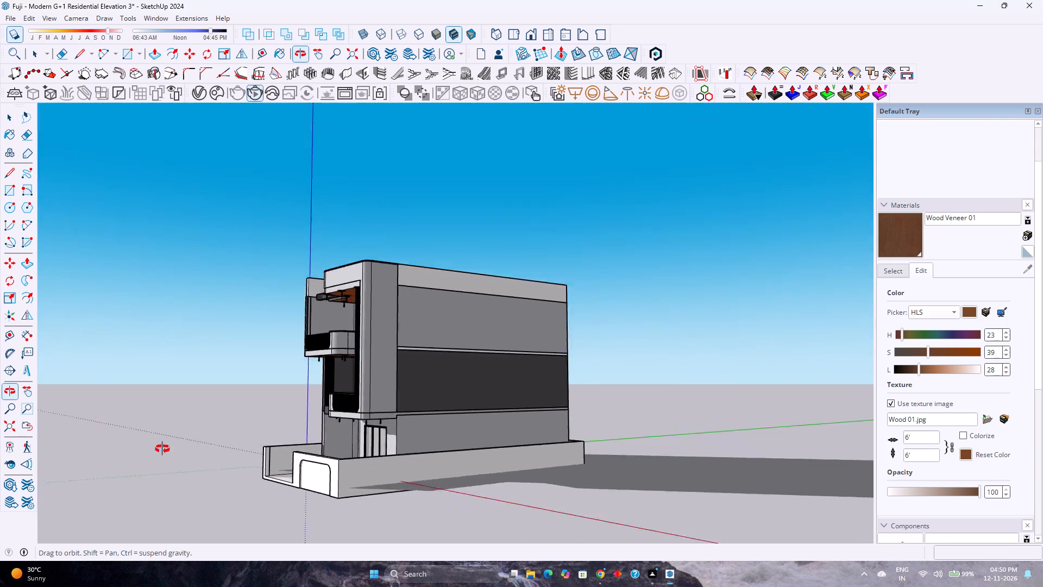
pyautogui.moveTo(162, 449); pyautogui.dragTo(507, 508, button='middle')
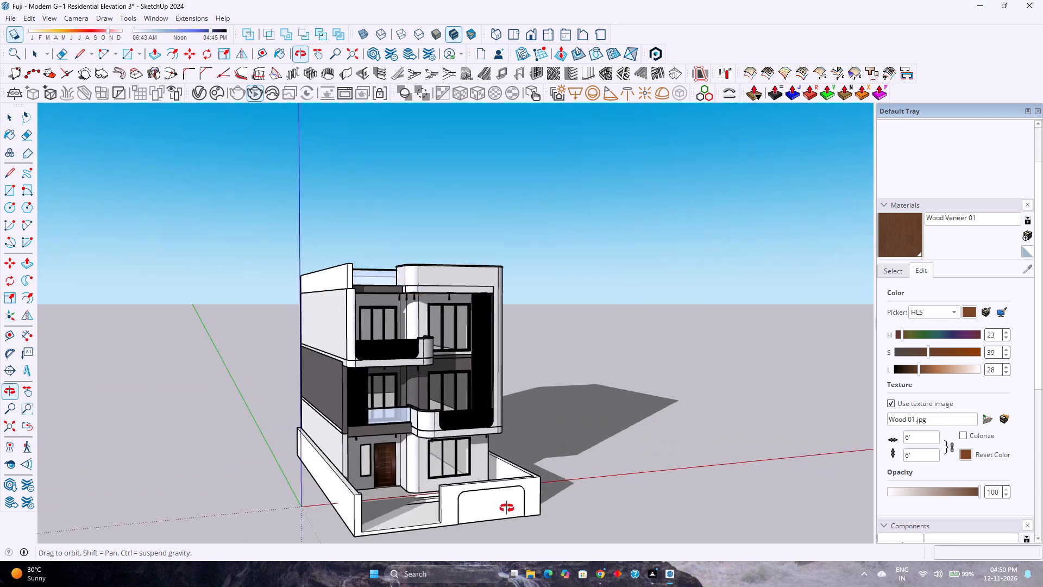
pyautogui.moveTo(507, 508); pyautogui.dragTo(432, 478, button='middle')
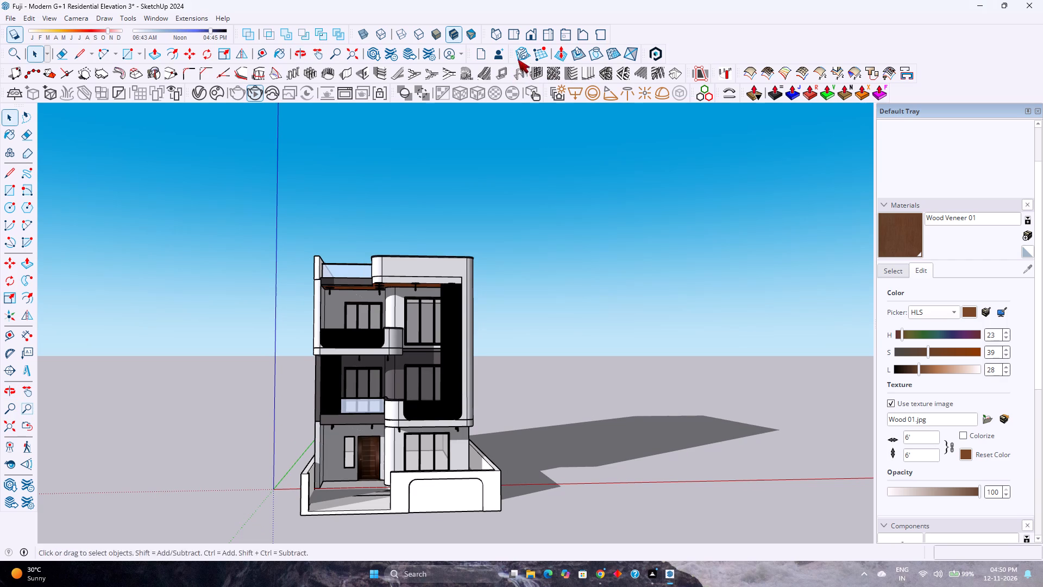
# Frame the whole building in the standard Front view and render it with V-Ray.
pyautogui.click(532, 36)
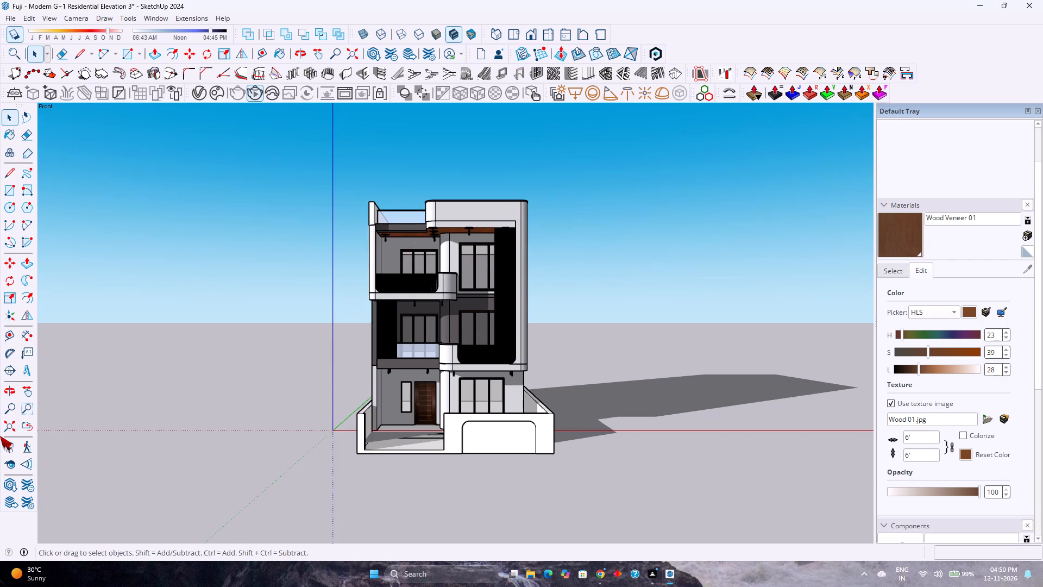
pyautogui.click(0, 429)
pyautogui.click(8, 426)
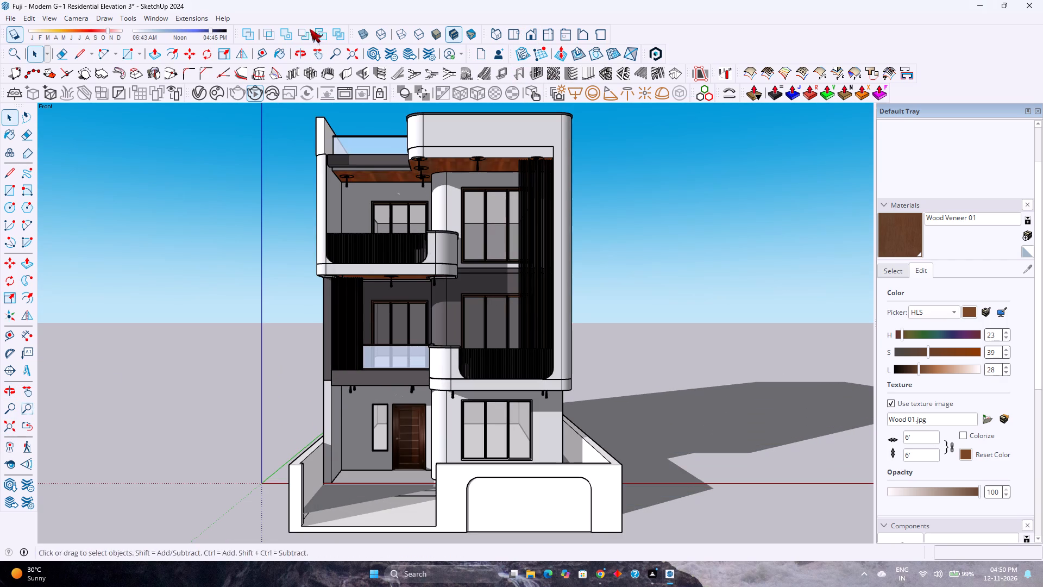
pyautogui.click(251, 94)
pyautogui.click(256, 97)
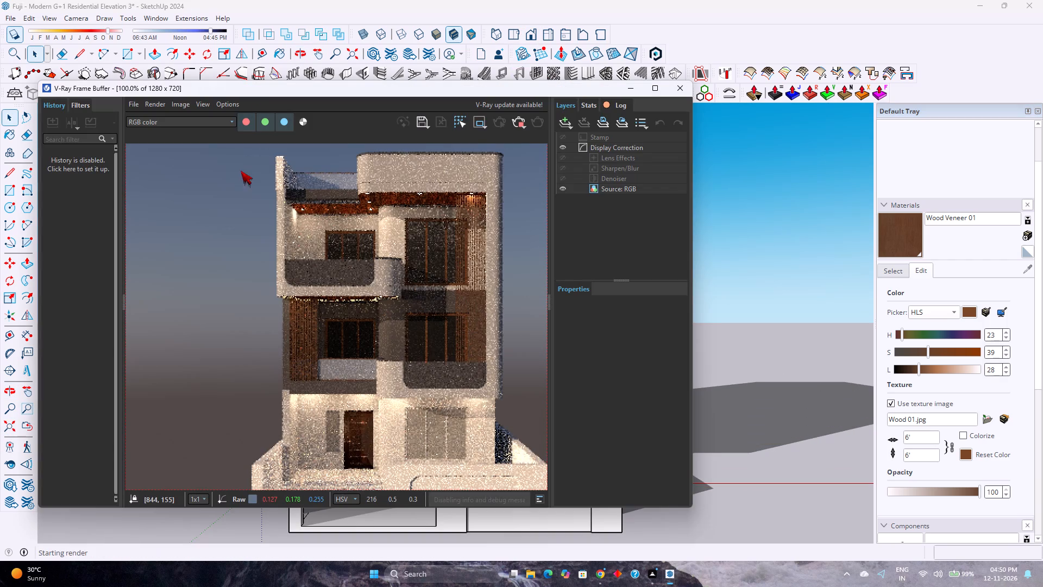
# Inspect the V-Ray render closely, checking the wood slats, balcony railings, windows and ceiling lights, and put the frame buffer away.
pyautogui.scroll(-1, 409, 344)
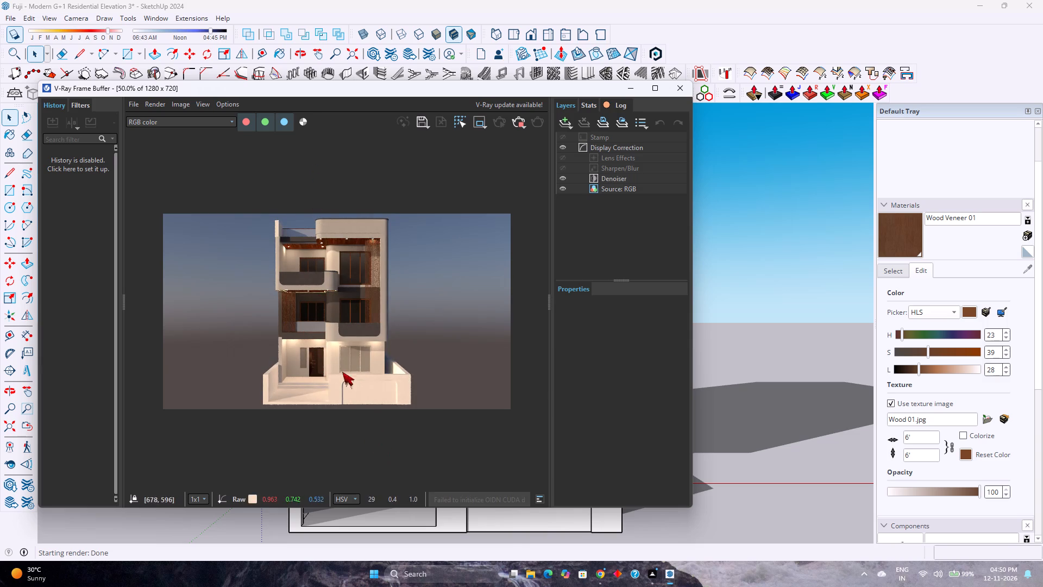
pyautogui.scroll(2, 309, 326)
pyautogui.scroll(-2, 309, 326)
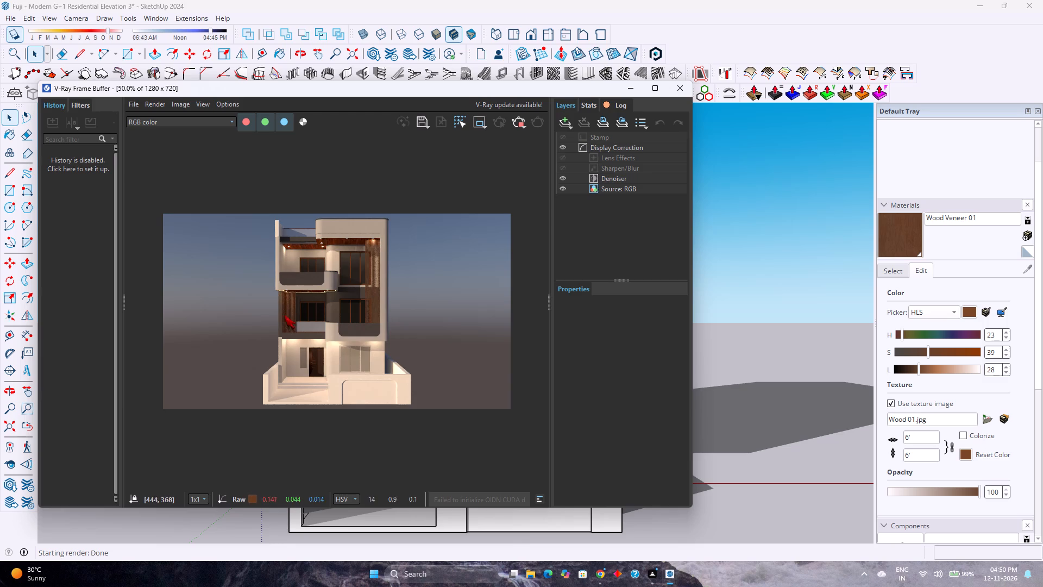
pyautogui.scroll(4, 289, 307)
pyautogui.scroll(-3, 289, 307)
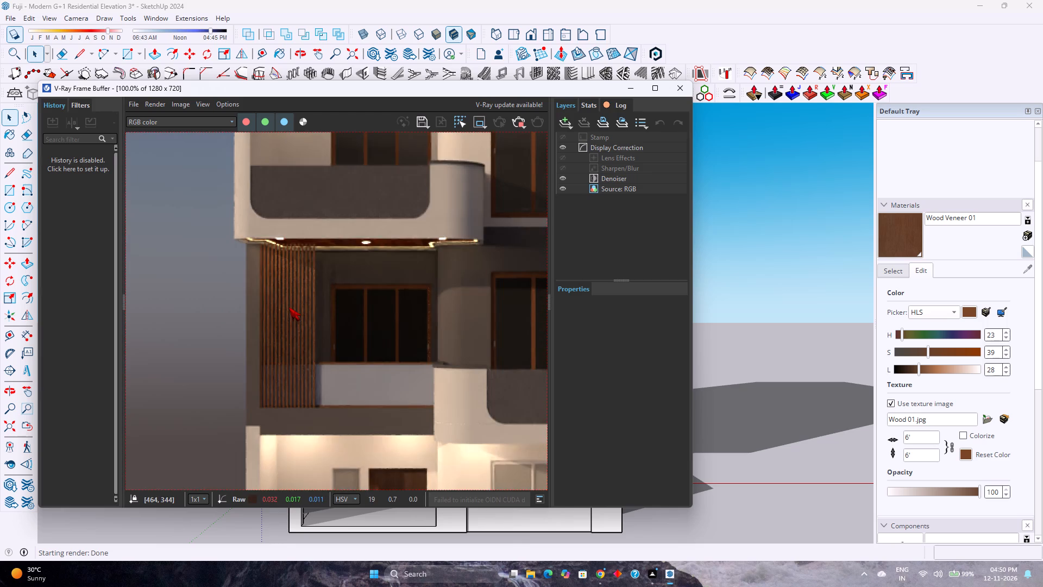
pyautogui.scroll(-1, 289, 307)
pyautogui.scroll(2, 315, 272)
pyautogui.scroll(-1, 314, 272)
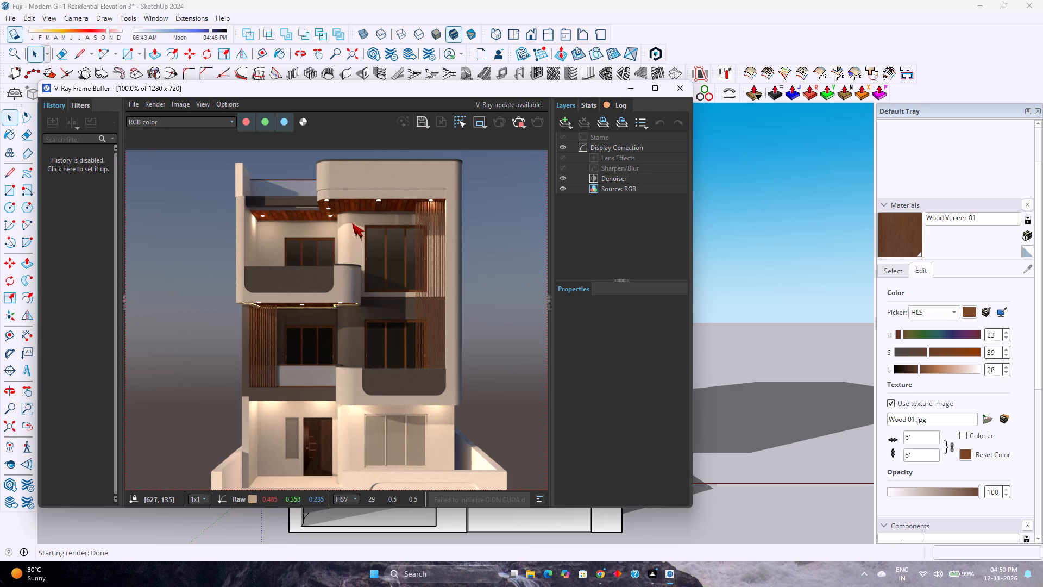
pyautogui.scroll(3, 357, 220)
pyautogui.scroll(-4, 357, 220)
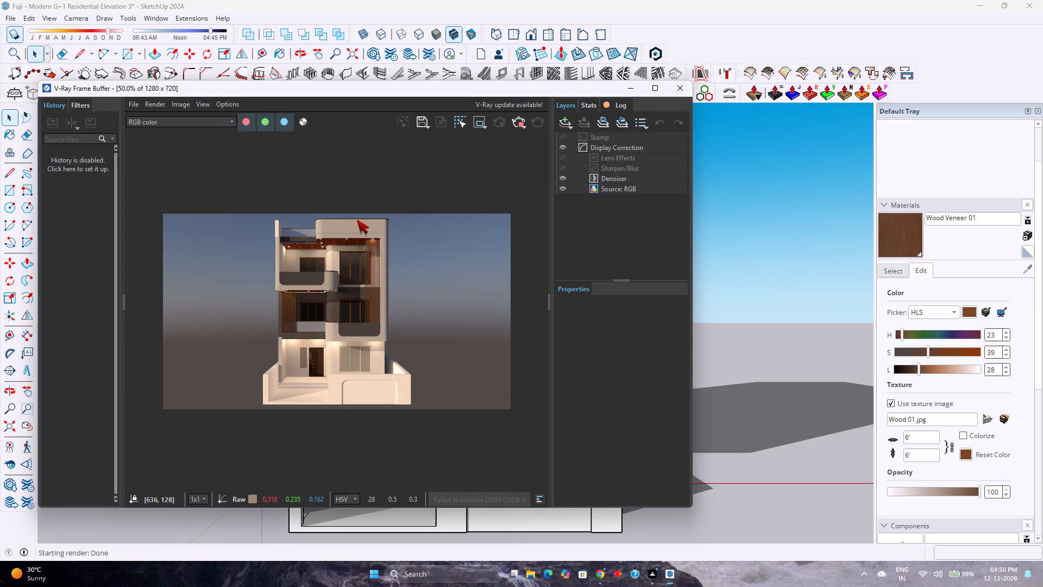
pyautogui.scroll(2, 357, 220)
pyautogui.scroll(-2, 357, 220)
pyautogui.scroll(3, 351, 240)
pyautogui.scroll(-1, 351, 240)
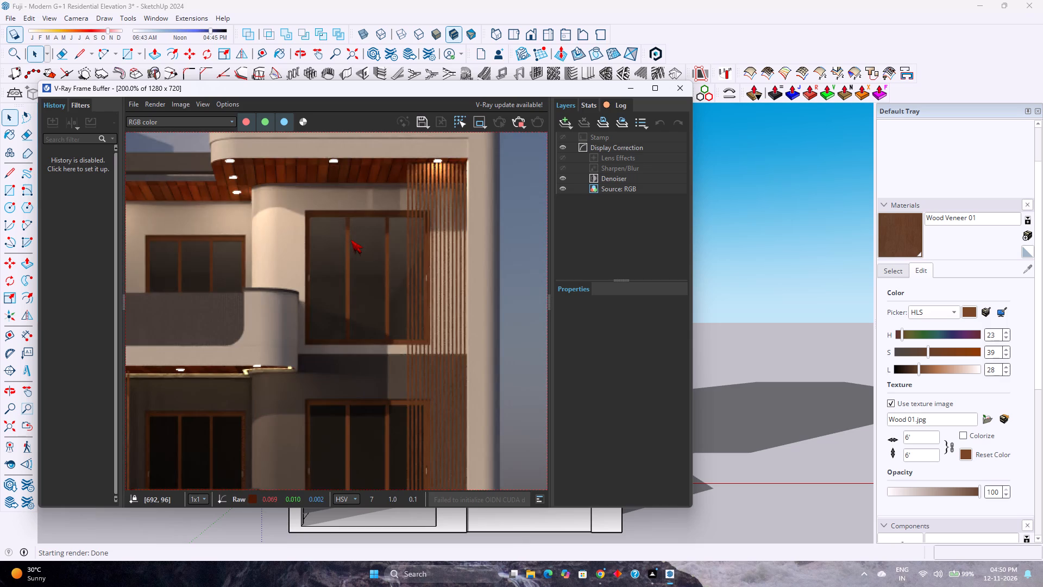
pyautogui.scroll(-2, 351, 240)
pyautogui.scroll(2, 353, 311)
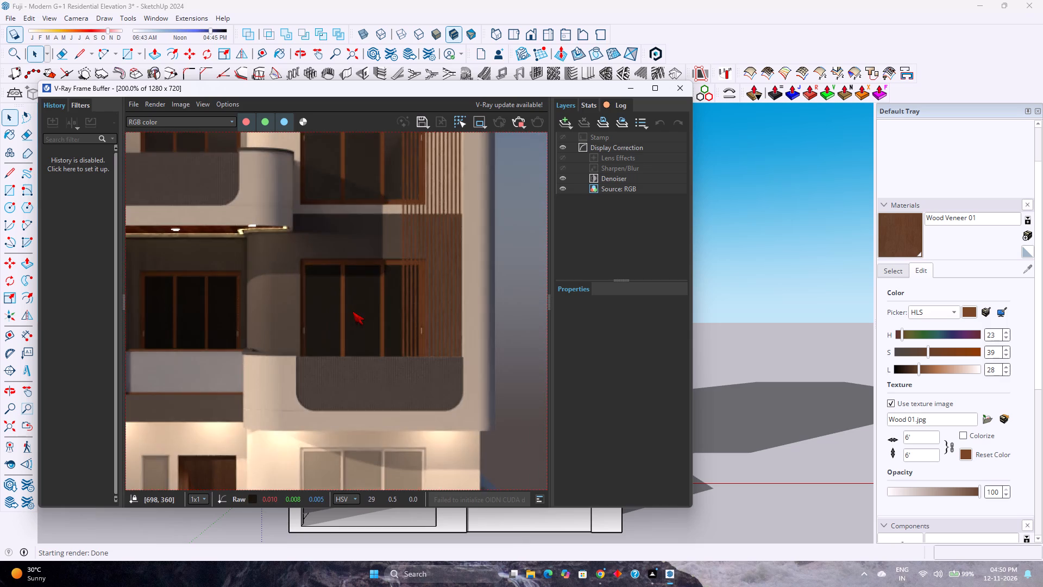
pyautogui.scroll(-2, 353, 311)
pyautogui.scroll(1, 361, 281)
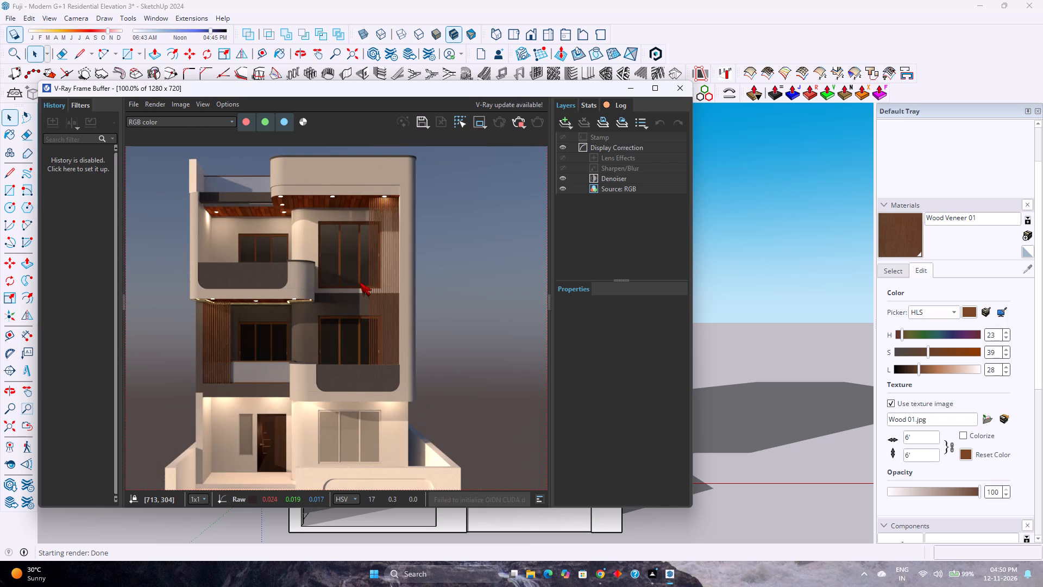
pyautogui.scroll(-1, 360, 282)
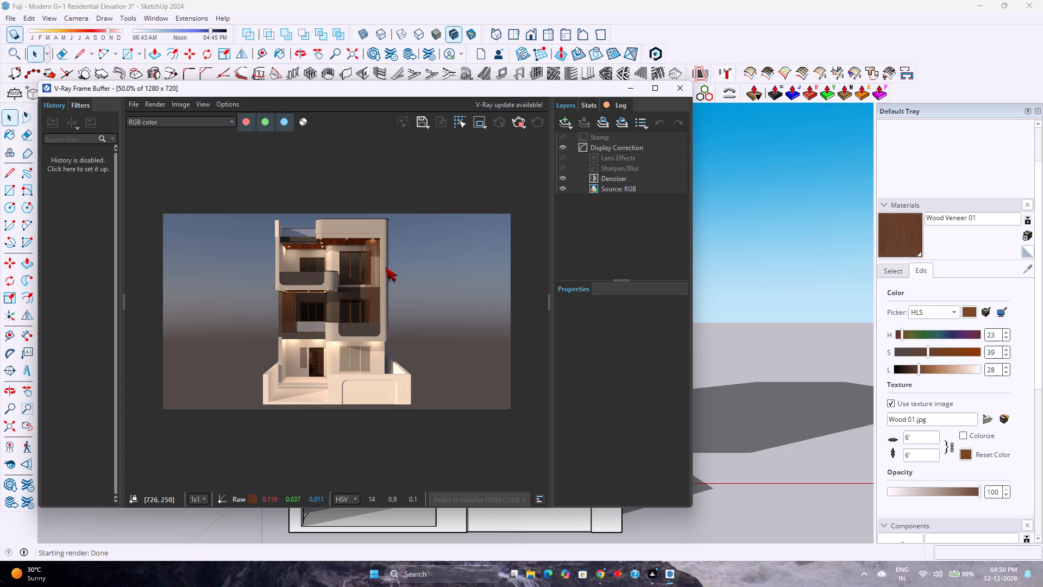
pyautogui.click(632, 90)
# Place a section plane on the building's rear wall from the Back view, accepting the default name and symbol.
pyautogui.scroll(2, 532, 311)
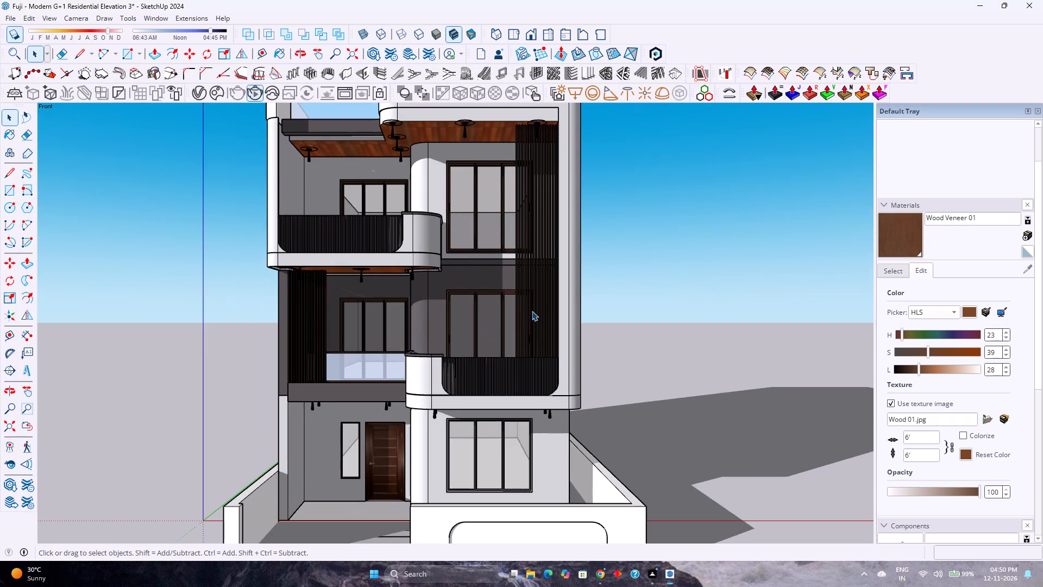
pyautogui.moveTo(532, 313); pyautogui.dragTo(546, 340, button='middle')
pyautogui.scroll(1, 499, 344)
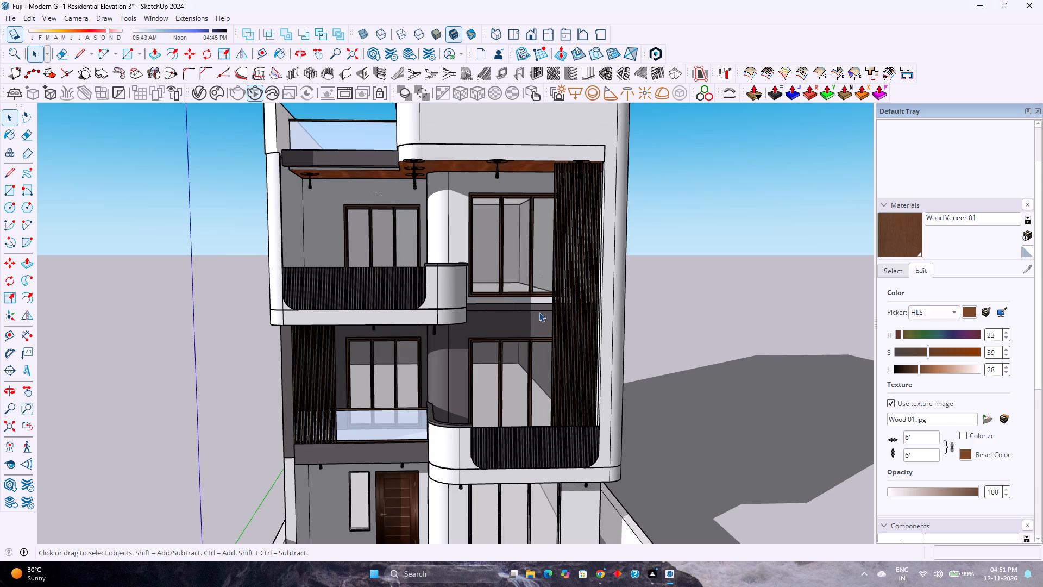
pyautogui.moveTo(538, 312); pyautogui.dragTo(275, 333, button='middle')
pyautogui.middleClick(275, 333)
pyautogui.scroll(-3, 372, 315)
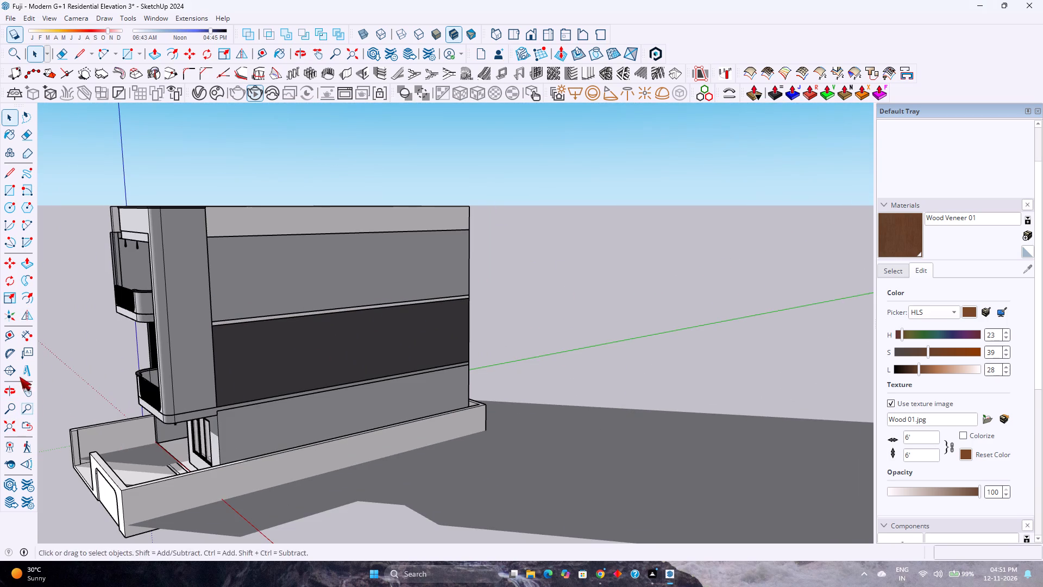
pyautogui.scroll(-3, 481, 327)
pyautogui.click(580, 33)
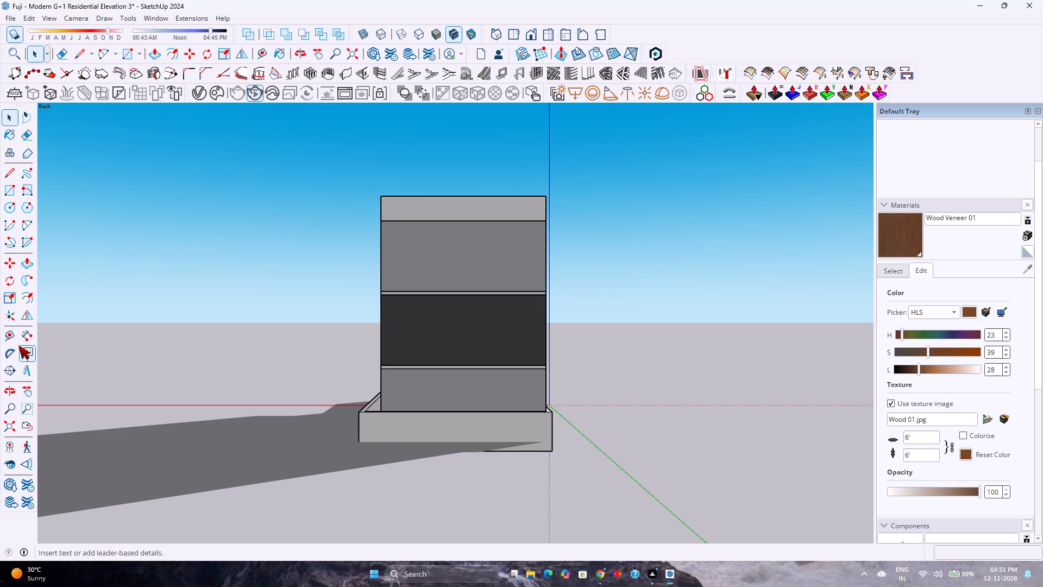
pyautogui.click(9, 374)
pyautogui.click(463, 309)
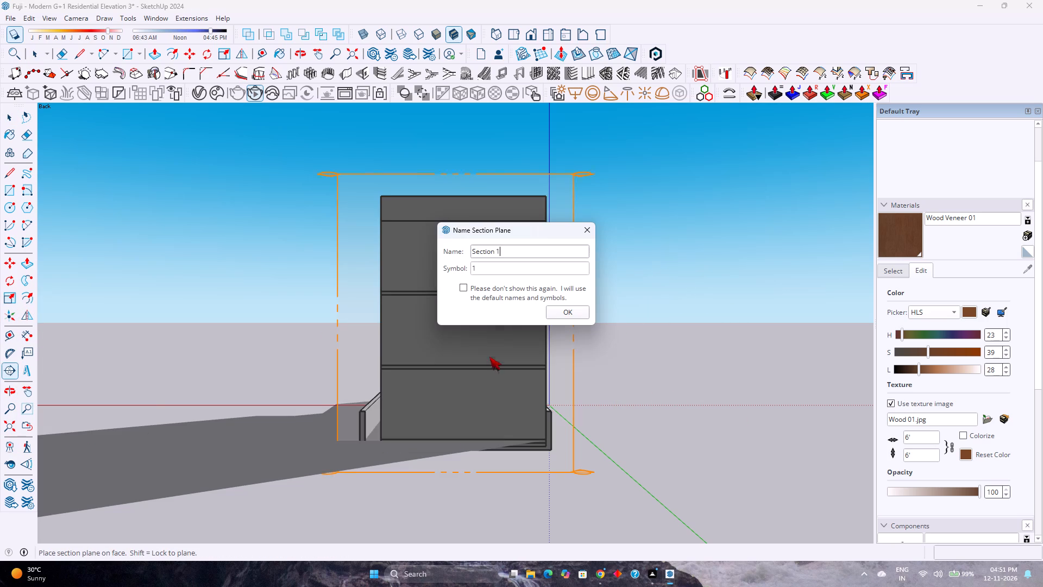
pyautogui.click(554, 315)
# Move the section plane about 31' 8 7/8" along the green axis towards the facade, exposing the rooms behind the front windows.
pyautogui.moveTo(482, 386); pyautogui.dragTo(321, 411, button='middle')
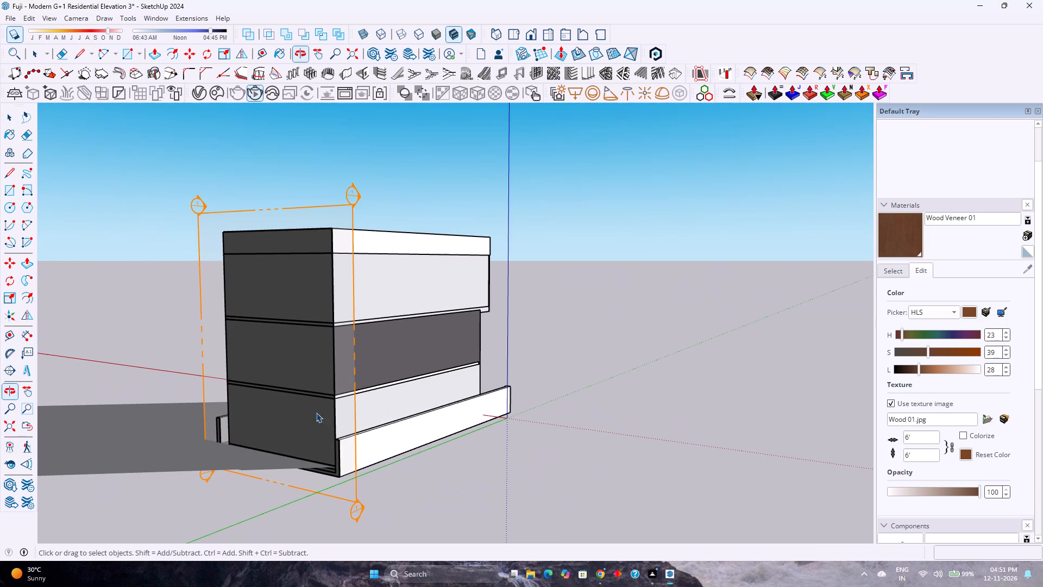
pyautogui.click(353, 513)
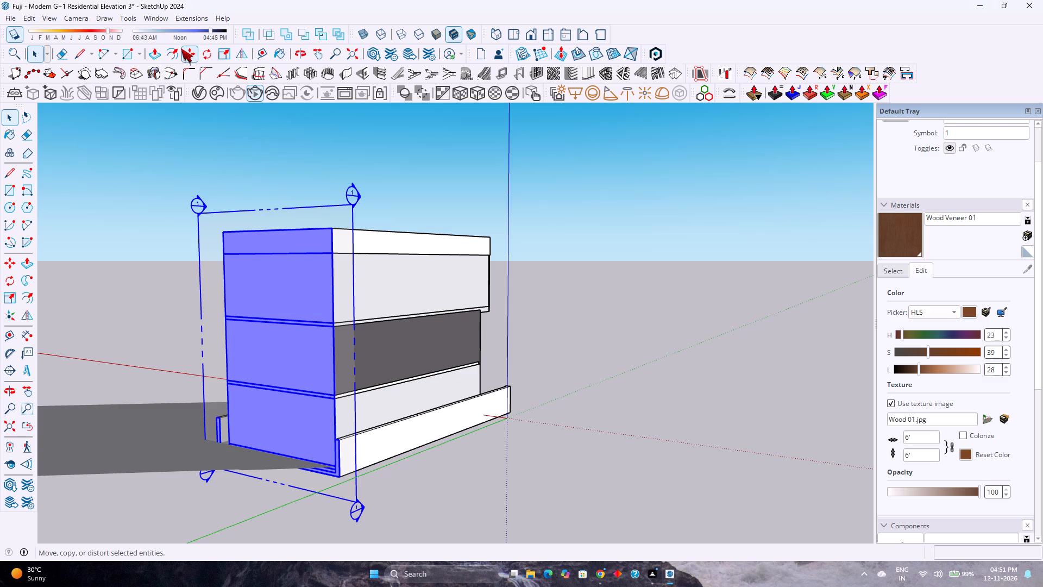
pyautogui.click(181, 48)
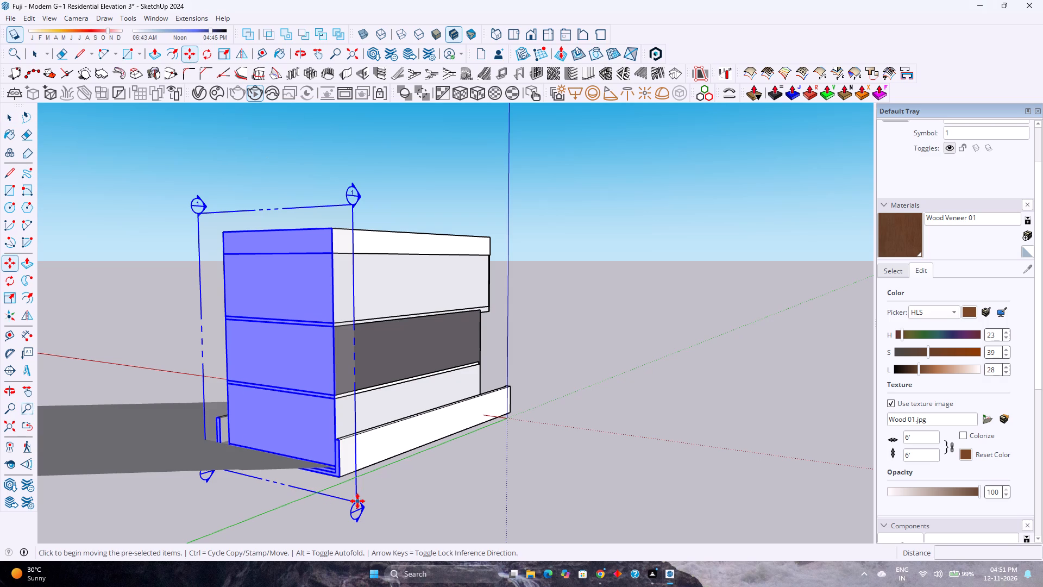
pyautogui.click(357, 501)
pyautogui.click(479, 464)
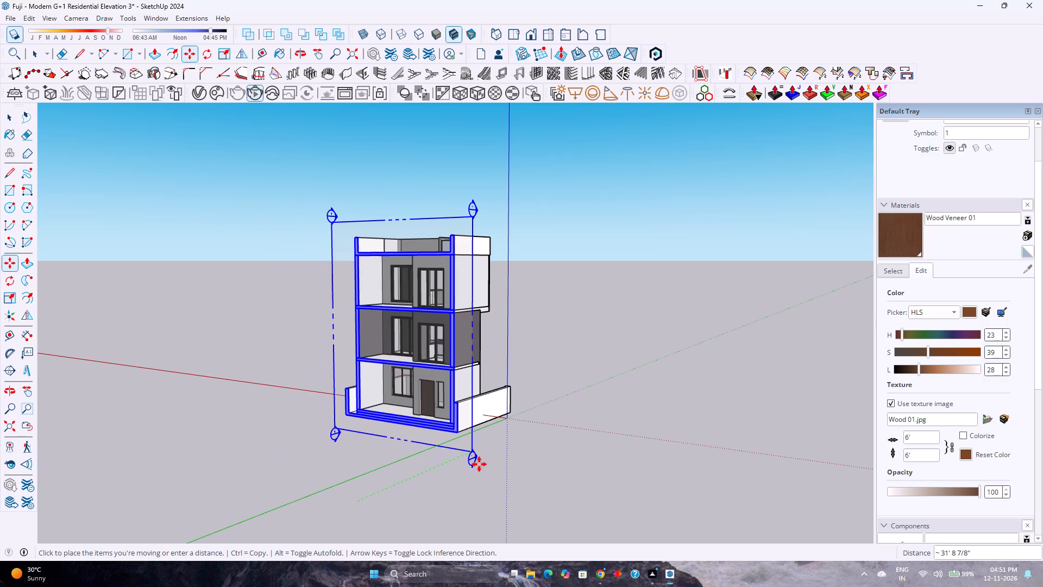
pyautogui.scroll(3, 422, 379)
pyautogui.moveTo(422, 373); pyautogui.dragTo(648, 386, button='middle')
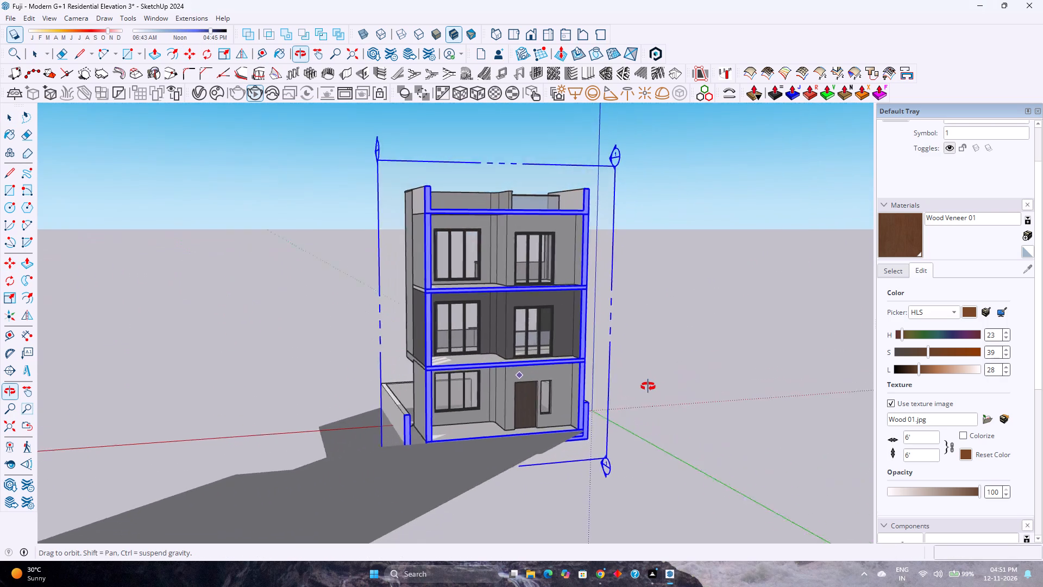
pyautogui.moveTo(648, 386); pyautogui.dragTo(598, 407, button='middle')
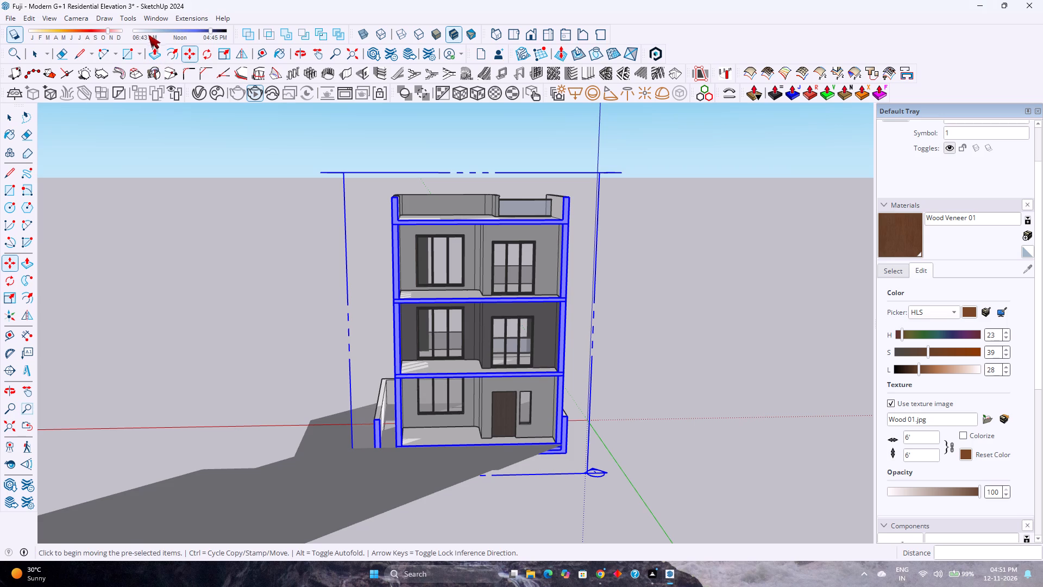
# Search 3D Warehouse for "curtains".
pyautogui.click(156, 20)
pyautogui.click(203, 102)
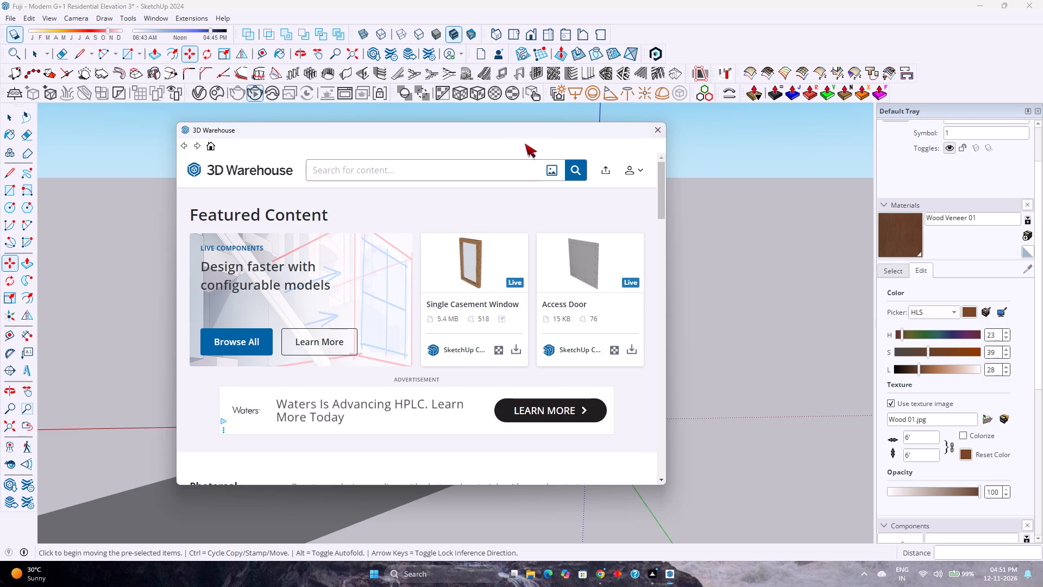
pyautogui.click(473, 165)
pyautogui.write('curta')
pyautogui.write('ins')
pyautogui.press('Return')
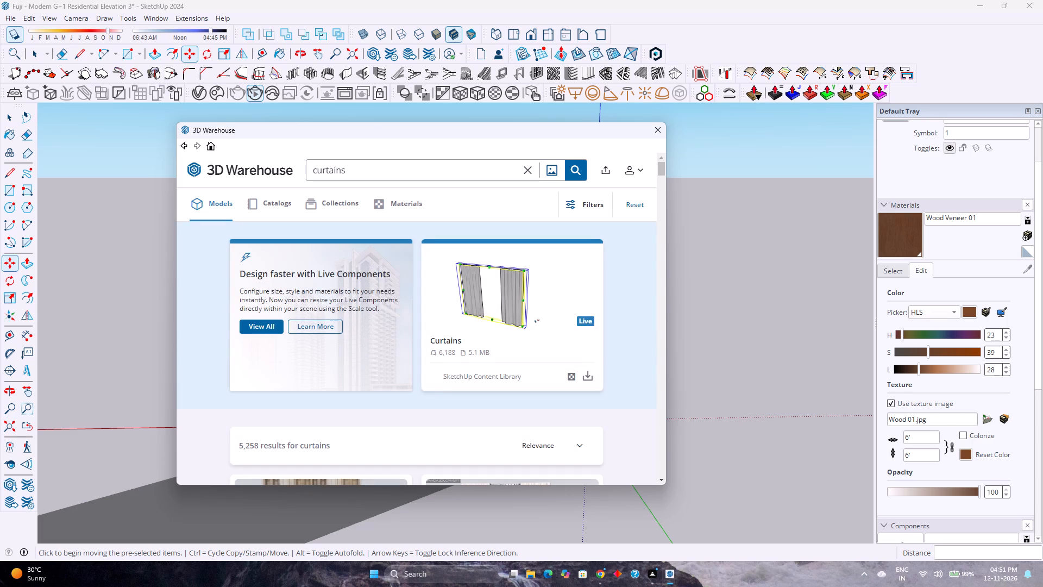
# Browse the curtain models in the search results, comparing the beige full-length curtain with the tied-back curtain set.
pyautogui.scroll(-4, 362, 310)
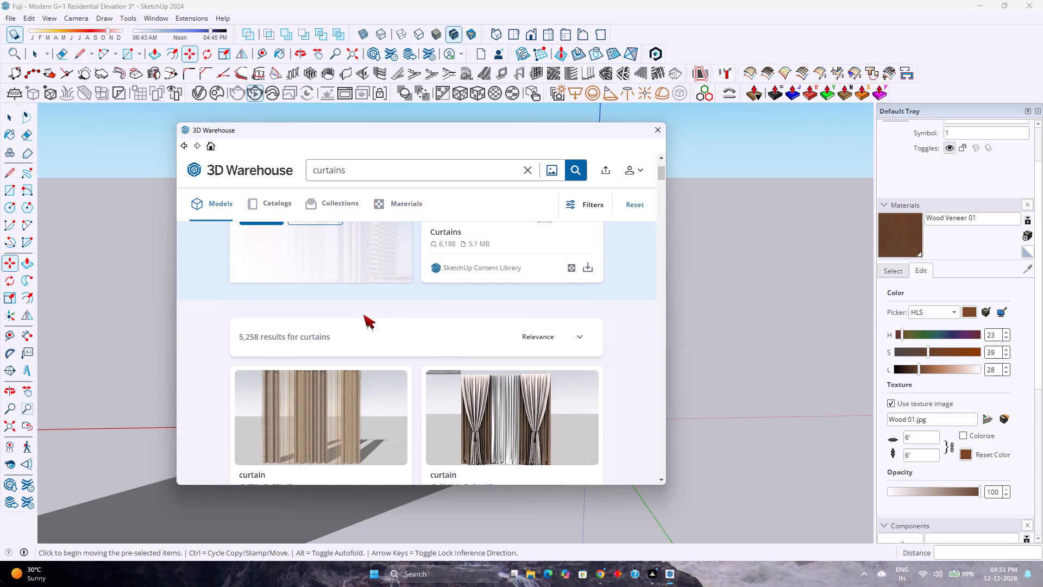
pyautogui.scroll(-2, 363, 315)
pyautogui.scroll(4, 363, 315)
pyautogui.scroll(-2, 363, 315)
pyautogui.scroll(2, 363, 316)
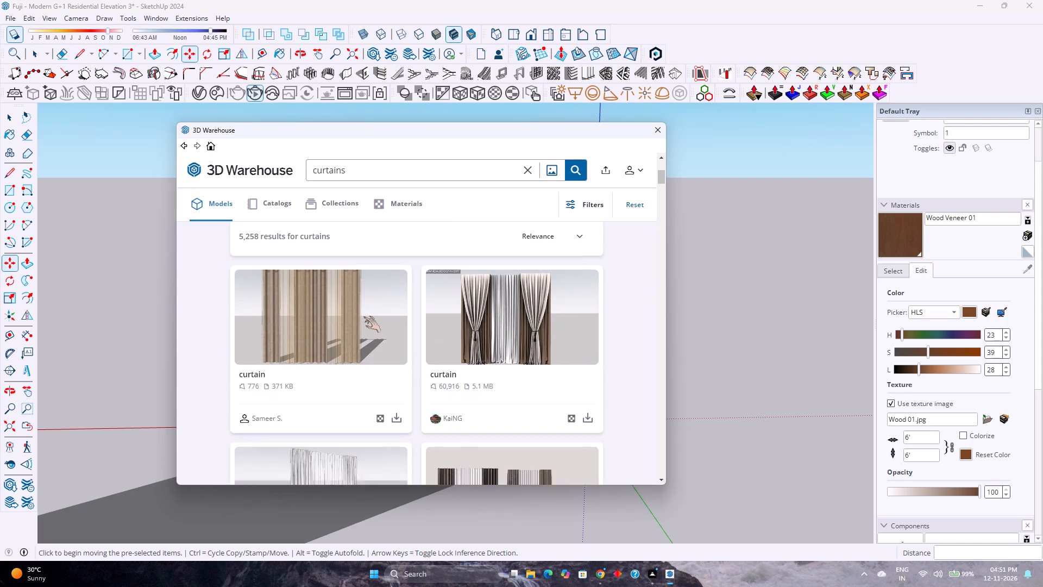
pyautogui.scroll(3, 363, 316)
pyautogui.scroll(-4, 363, 316)
pyautogui.scroll(4, 363, 316)
pyautogui.scroll(-4, 363, 316)
pyautogui.scroll(3, 363, 316)
pyautogui.scroll(-3, 363, 316)
pyautogui.scroll(3, 363, 316)
pyautogui.scroll(-3, 363, 317)
pyautogui.scroll(2, 363, 317)
pyautogui.scroll(-1, 363, 319)
pyautogui.scroll(1, 363, 321)
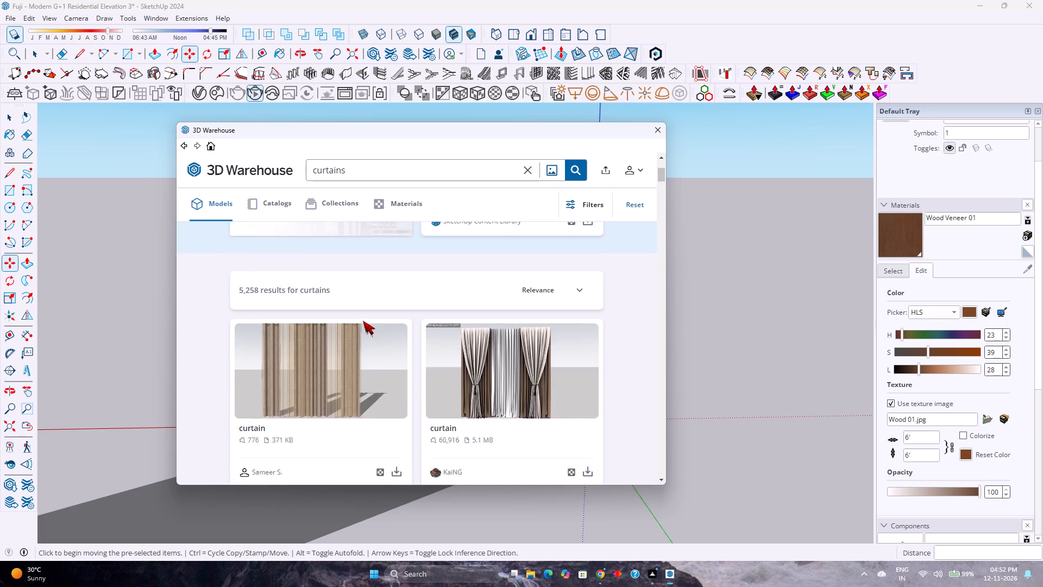
pyautogui.scroll(-1, 363, 321)
pyautogui.scroll(2, 363, 321)
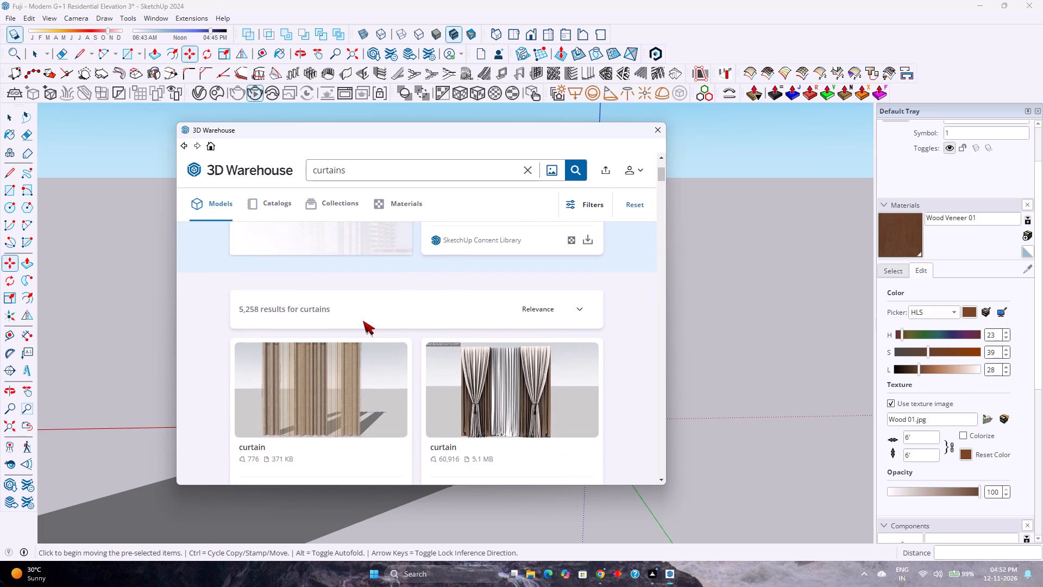
pyautogui.scroll(-3, 363, 321)
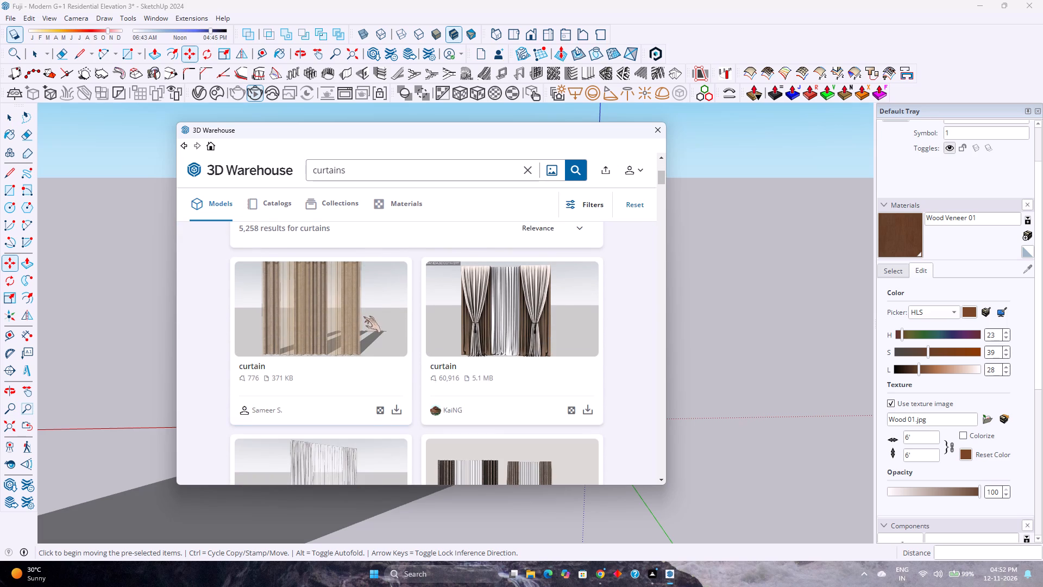
pyautogui.scroll(1, 366, 316)
pyautogui.scroll(-3, 366, 316)
pyautogui.scroll(3, 366, 316)
# Download the 371 KB beige full-length curtain model from the search results.
pyautogui.scroll(-3, 368, 316)
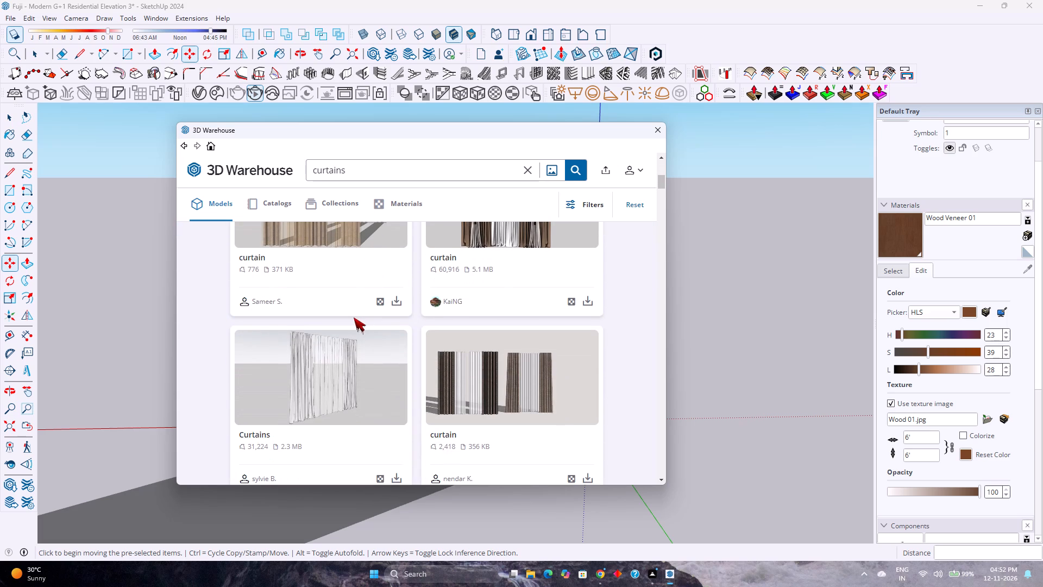
pyautogui.click(398, 303)
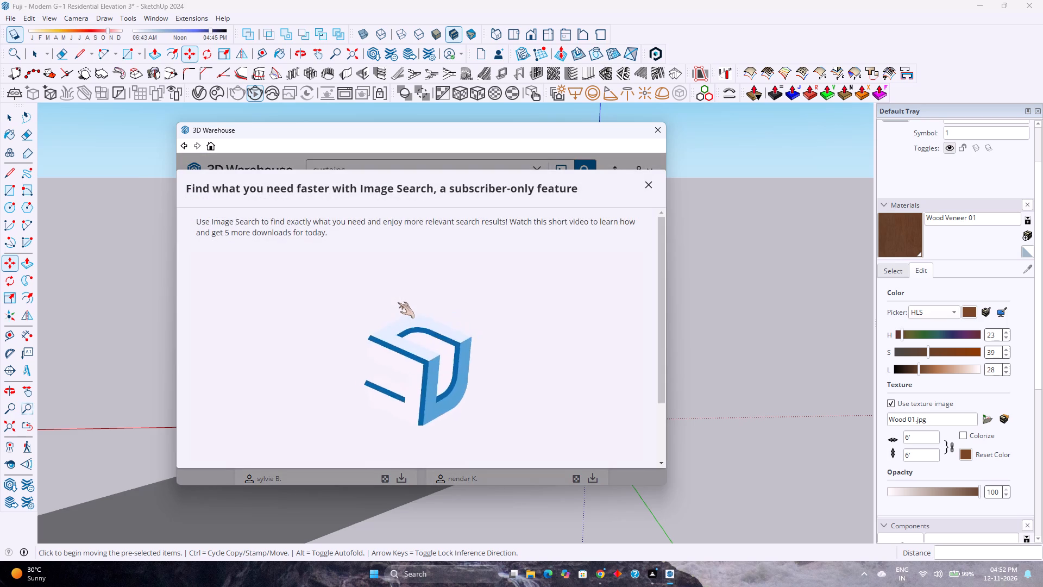
pyautogui.scroll(-4, 514, 348)
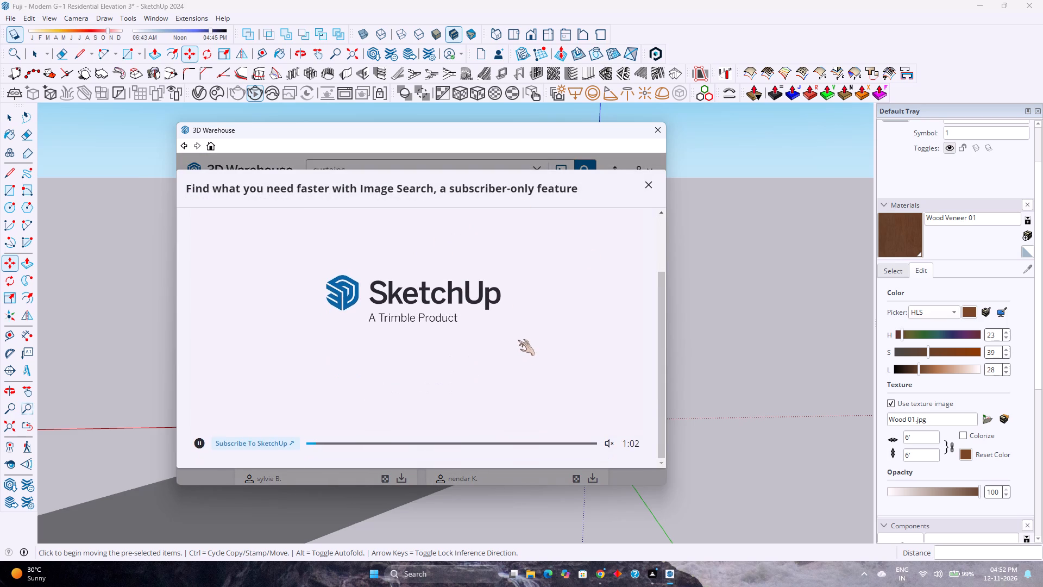
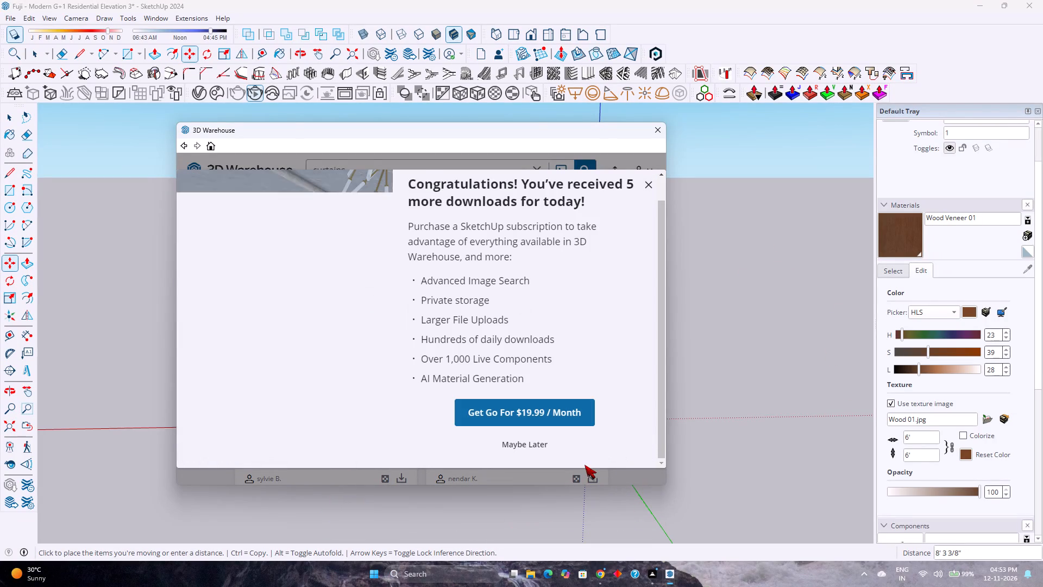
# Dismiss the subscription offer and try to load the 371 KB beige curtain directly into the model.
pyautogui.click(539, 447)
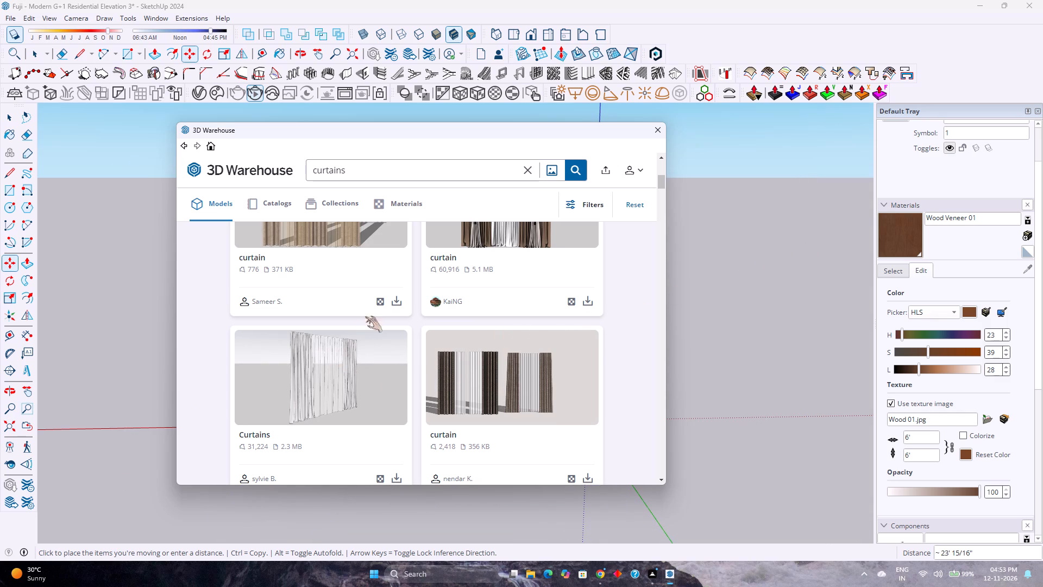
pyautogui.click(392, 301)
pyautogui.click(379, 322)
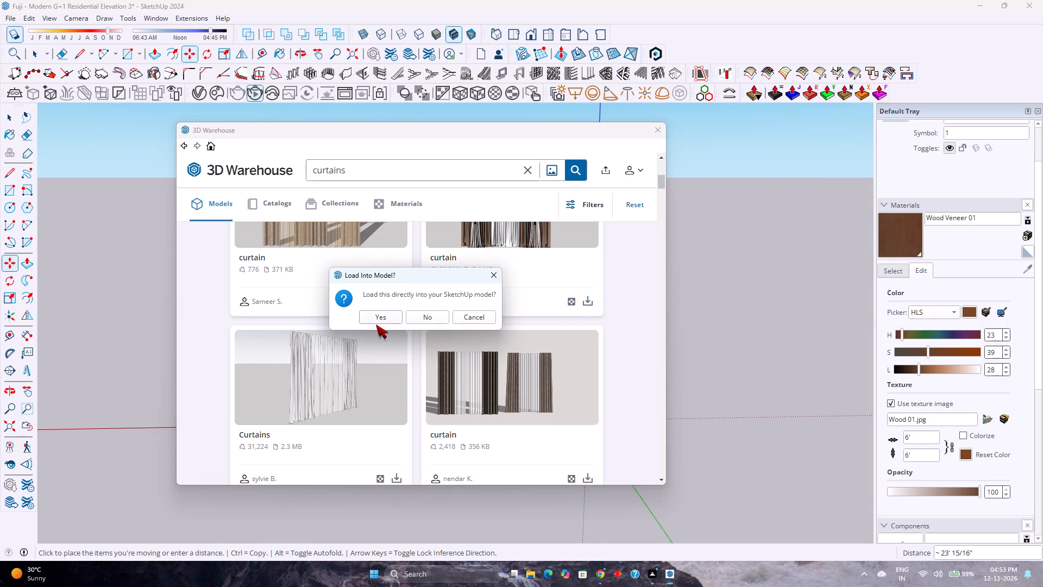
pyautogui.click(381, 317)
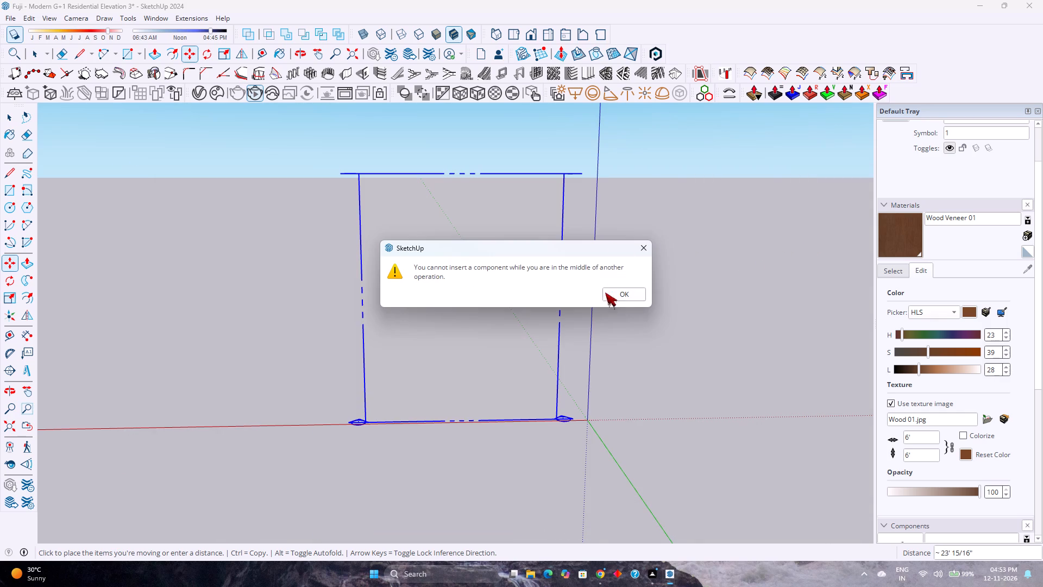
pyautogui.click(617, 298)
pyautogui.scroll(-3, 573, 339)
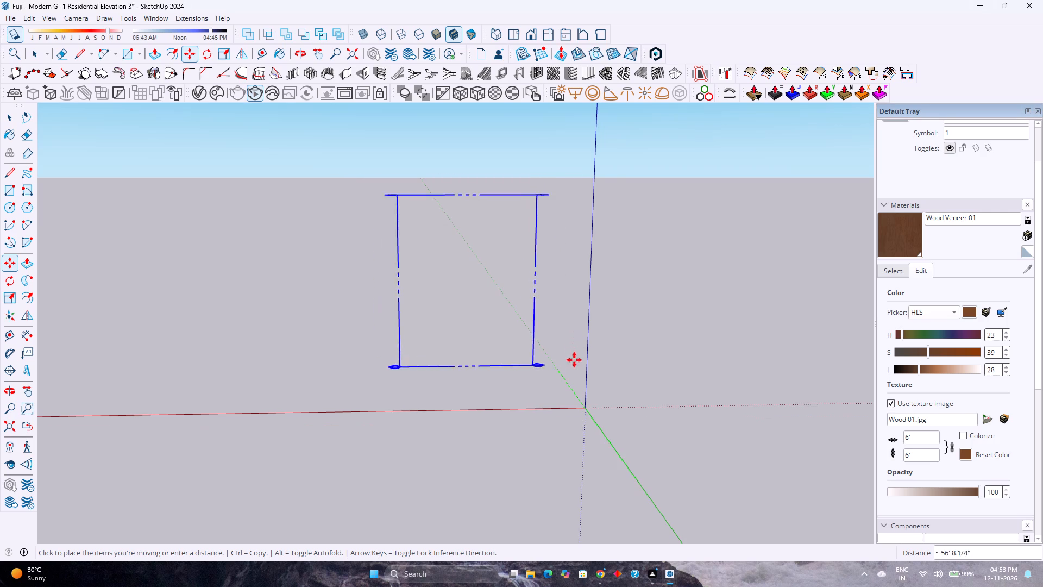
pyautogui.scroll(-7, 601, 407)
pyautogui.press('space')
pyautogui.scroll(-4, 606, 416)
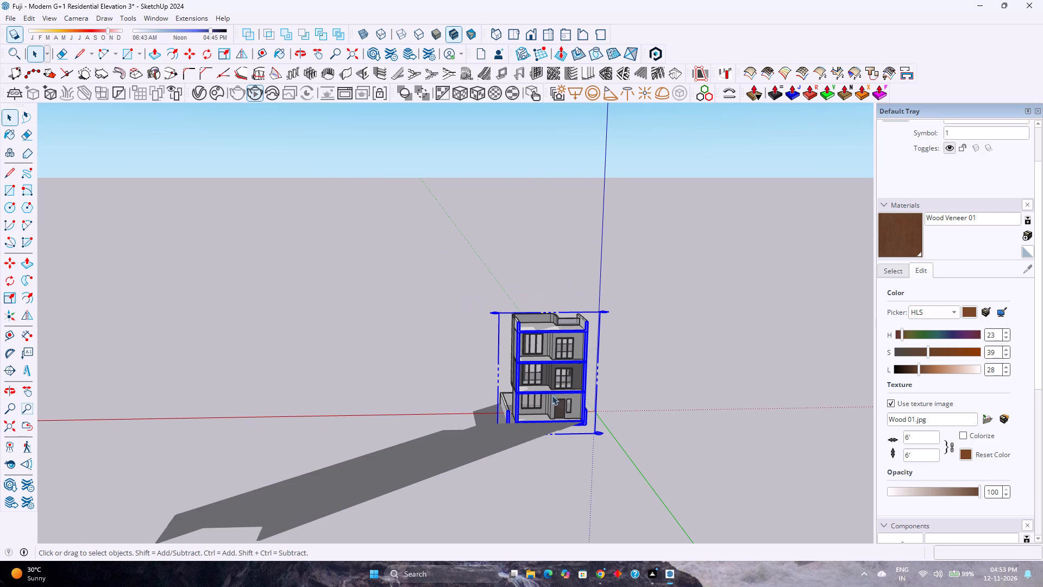
# Open the sectioned building for editing down to the ground-floor walls around the entrance door and windows.
pyautogui.scroll(15, 592, 383)
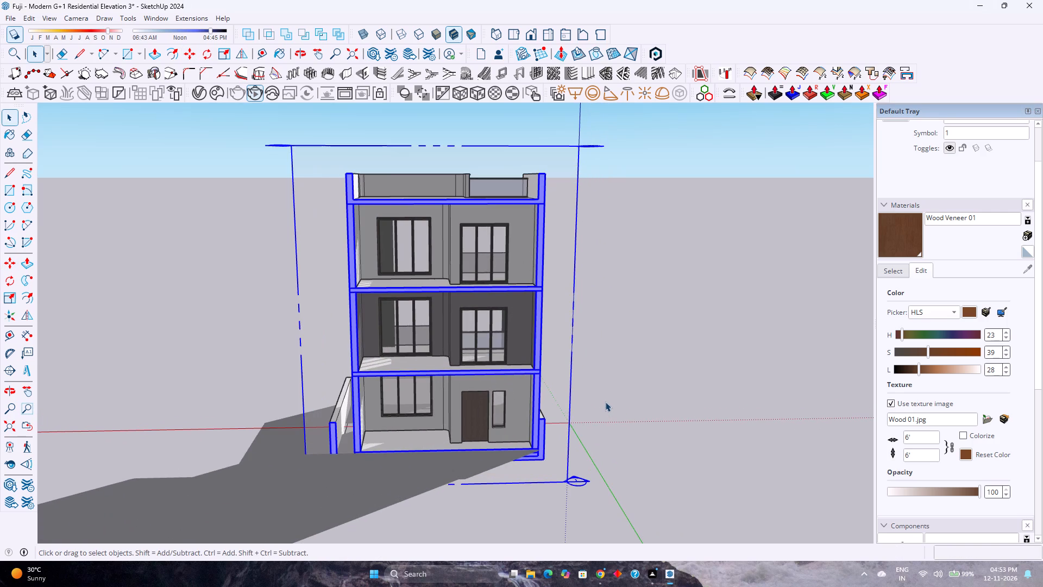
pyautogui.scroll(1, 605, 404)
pyautogui.moveTo(605, 404); pyautogui.dragTo(626, 324, button='middle')
pyautogui.moveTo(627, 322); pyautogui.dragTo(631, 317, button='middle')
pyautogui.middleClick(631, 317)
pyautogui.moveTo(632, 317); pyautogui.dragTo(626, 367, button='middle')
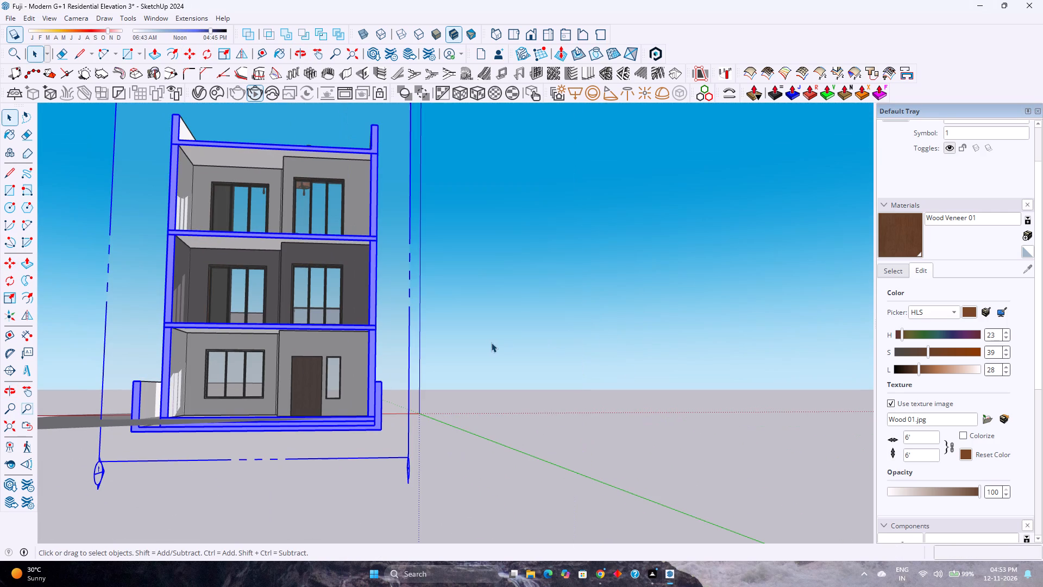
pyautogui.keyDown('shift'); pyautogui.moveTo(488, 342); pyautogui.dragTo(613, 468, button='middle'); pyautogui.keyUp('shift')
pyautogui.keyDown('shift'); pyautogui.moveTo(384, 301); pyautogui.dragTo(478, 387, button='middle'); pyautogui.keyUp('shift')
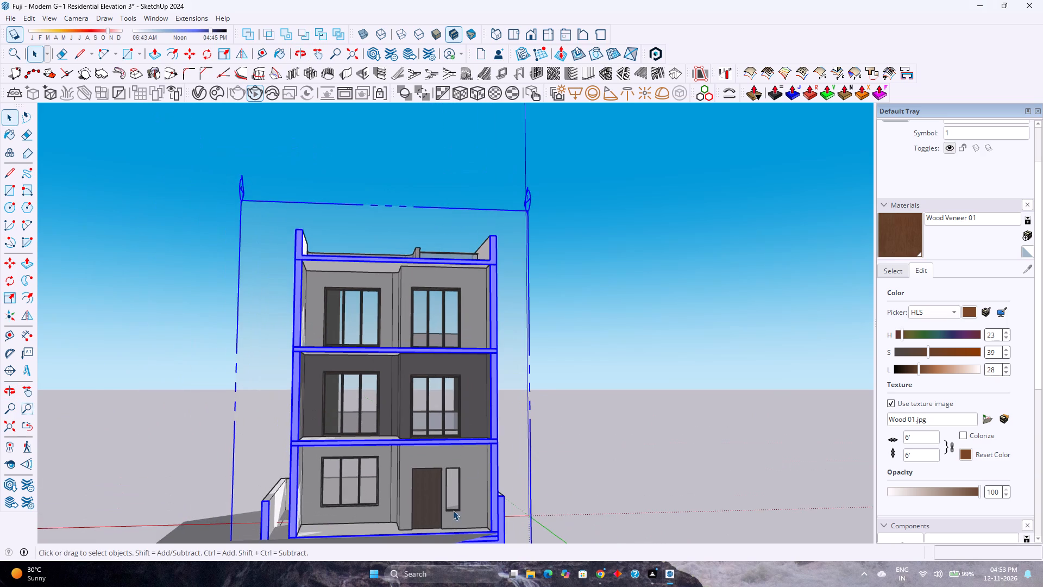
pyautogui.scroll(5, 453, 508)
pyautogui.keyDown('shift'); pyautogui.moveTo(451, 500); pyautogui.dragTo(442, 388, button='middle'); pyautogui.keyUp('shift')
pyautogui.keyDown('shift'); pyautogui.middleClick(442, 388); pyautogui.keyUp('shift')
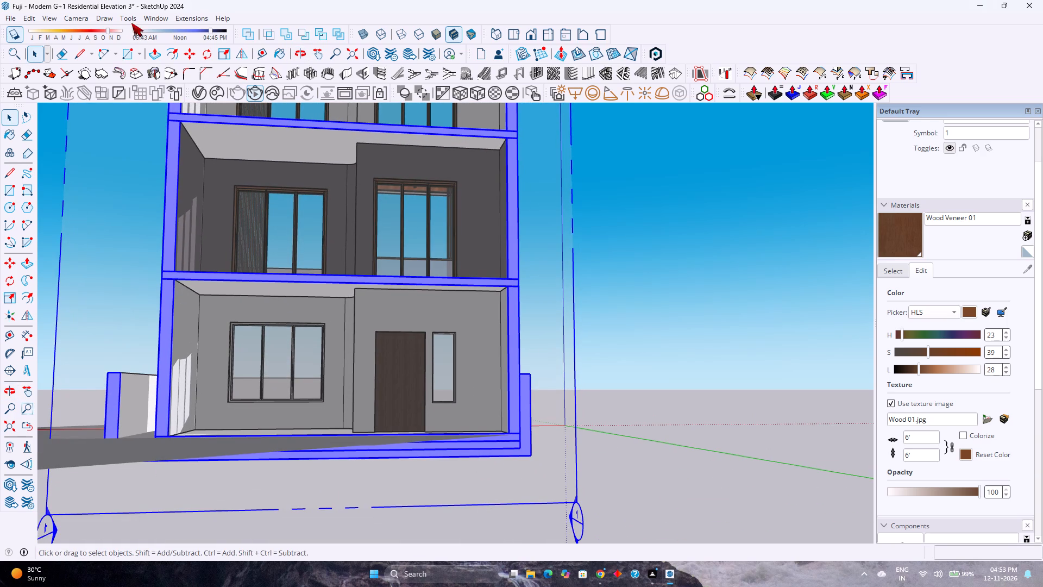
pyautogui.doubleClick(400, 317)
pyautogui.doubleClick(396, 315)
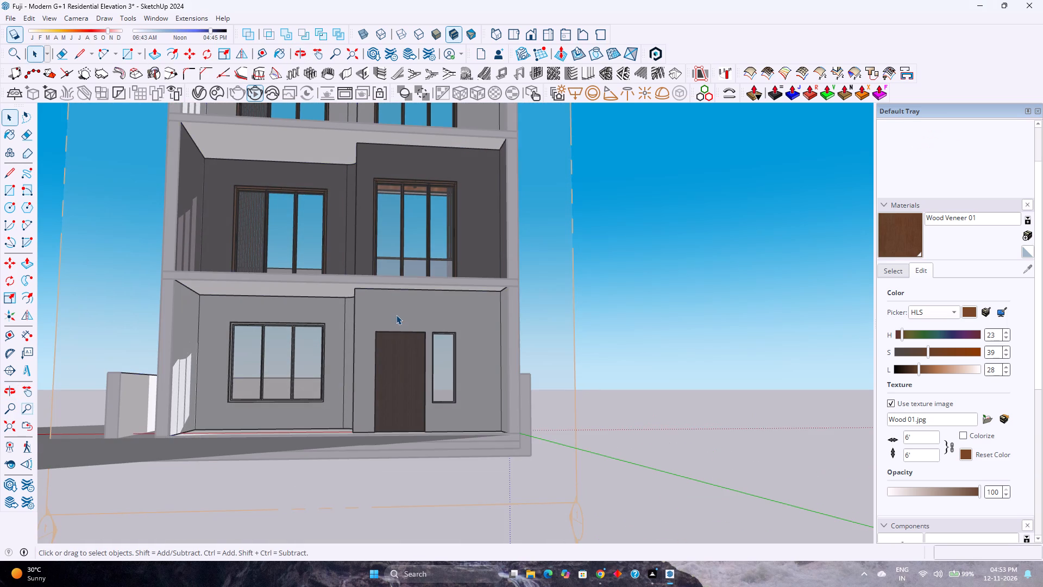
pyautogui.scroll(3, 396, 315)
pyautogui.doubleClick(396, 315)
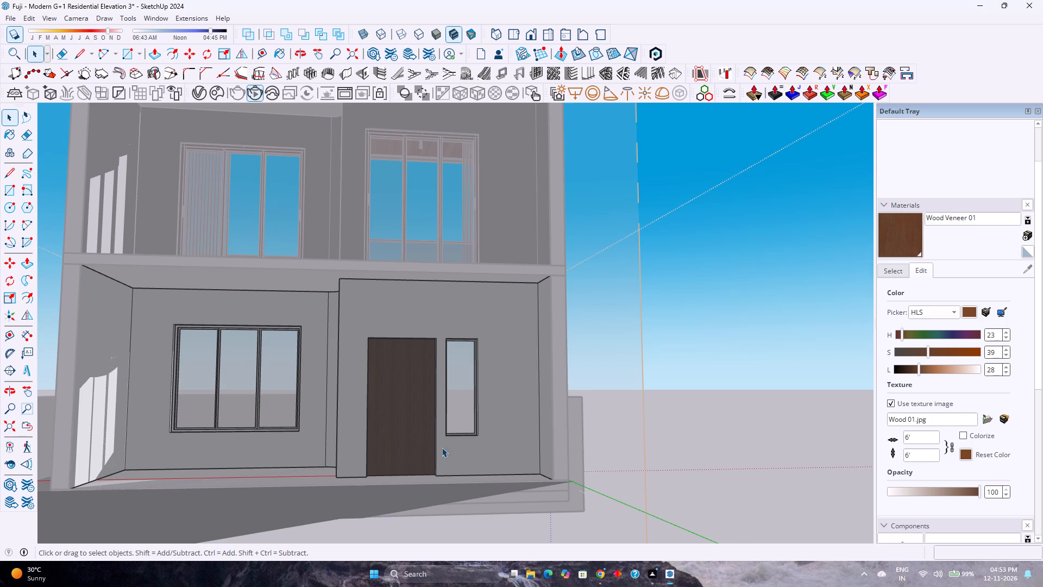
# Paint the frame of the three-pane ground-floor window with the Wood Veneer 01 material.
pyautogui.scroll(5, 449, 452)
pyautogui.keyDown('shift'); pyautogui.moveTo(241, 425); pyautogui.dragTo(513, 494, button='middle'); pyautogui.keyUp('shift')
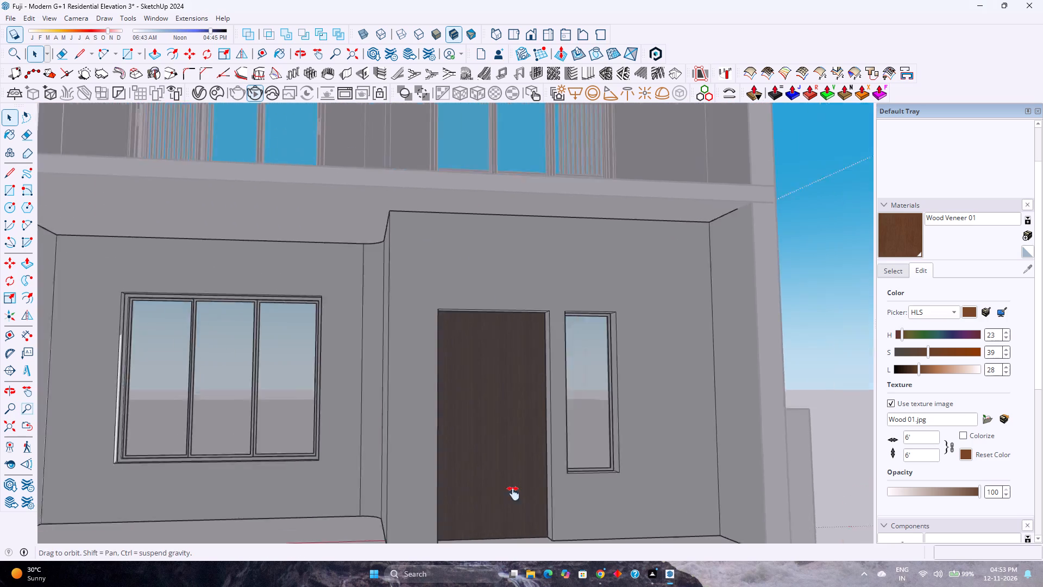
pyautogui.keyDown('shift'); pyautogui.moveTo(513, 494); pyautogui.dragTo(523, 494, button='middle'); pyautogui.keyUp('shift')
pyautogui.keyDown('shift'); pyautogui.middleClick(523, 494); pyautogui.keyUp('shift')
pyautogui.scroll(3, 461, 479)
pyautogui.click(445, 492)
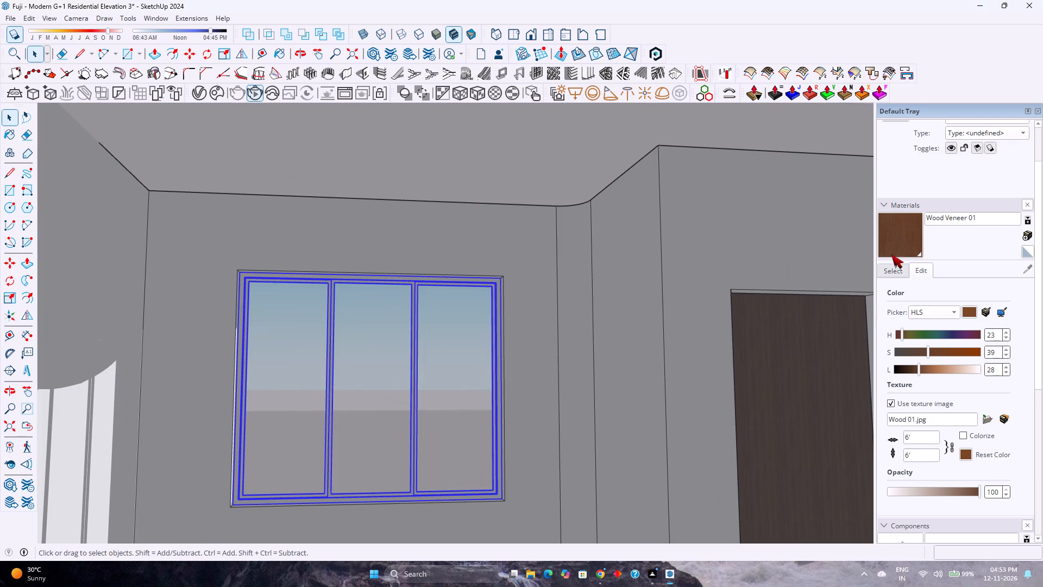
pyautogui.click(904, 246)
pyautogui.click(466, 496)
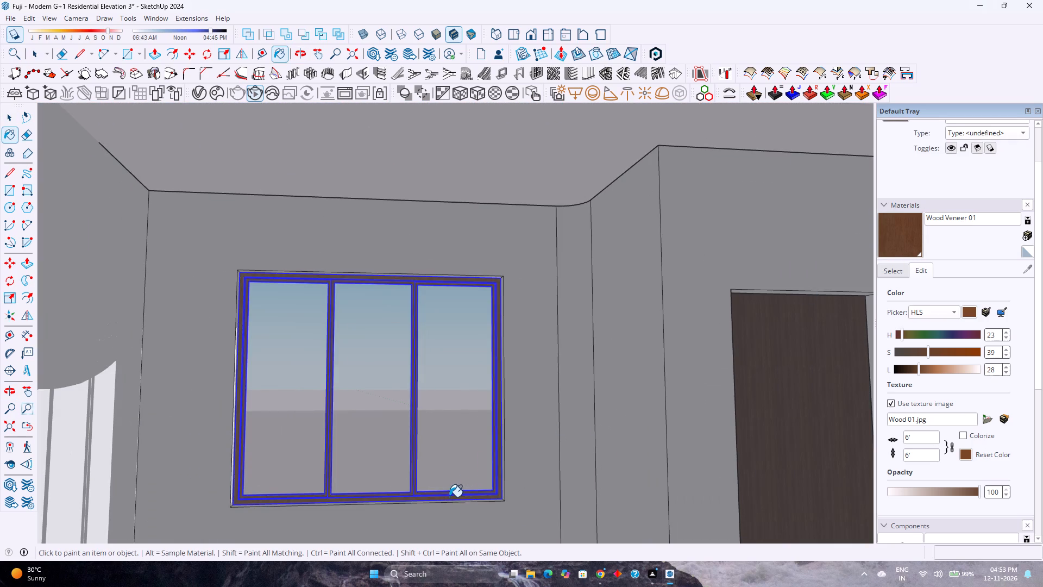
pyautogui.scroll(-8, 444, 484)
pyautogui.press('space')
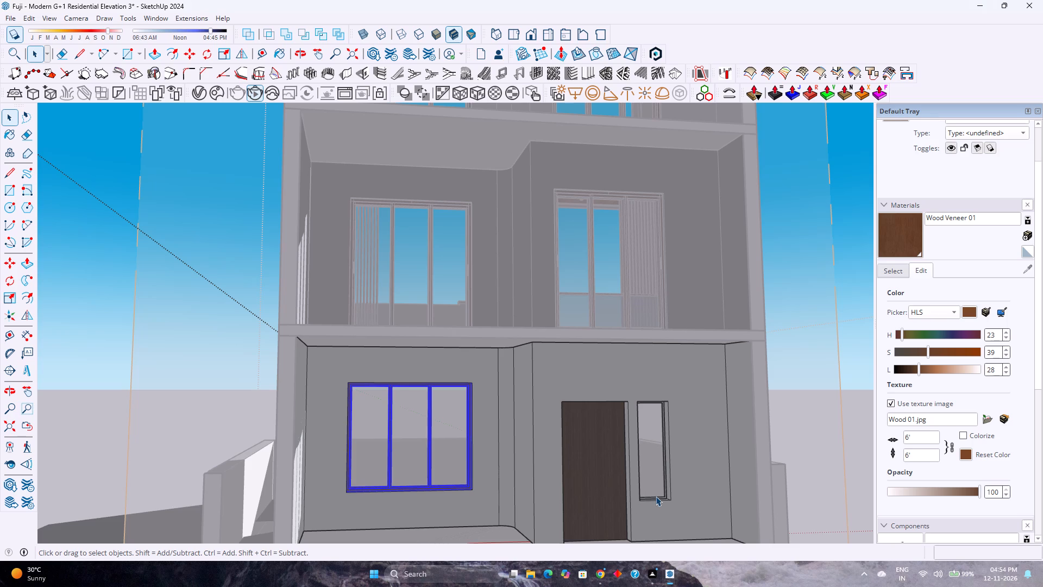
# Paint the frame of the narrow window beside the ground-floor door with the Wood Veneer 01 material.
pyautogui.click(656, 496)
pyautogui.click(907, 239)
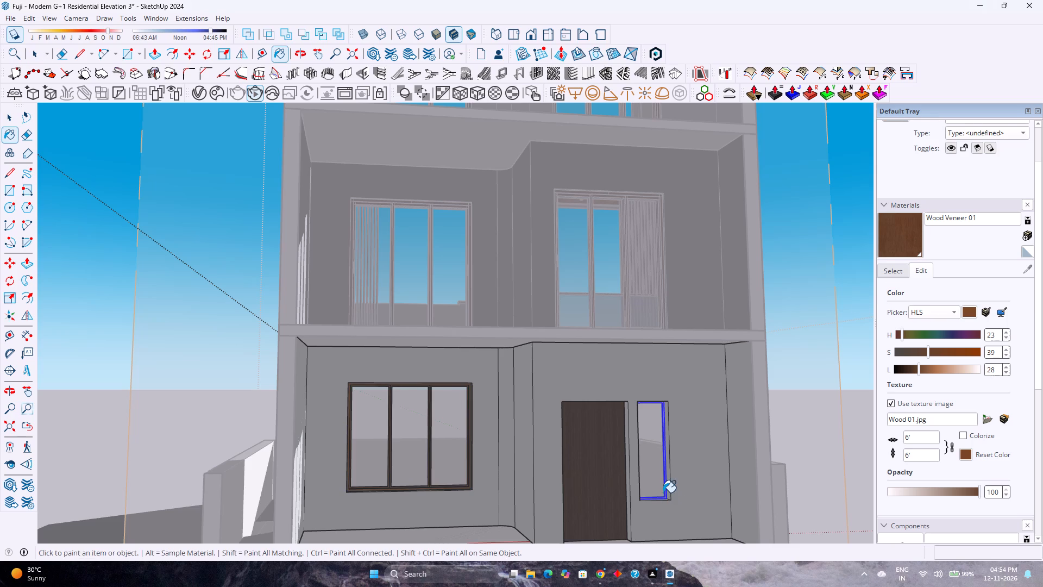
pyautogui.click(663, 497)
pyautogui.scroll(6, 665, 483)
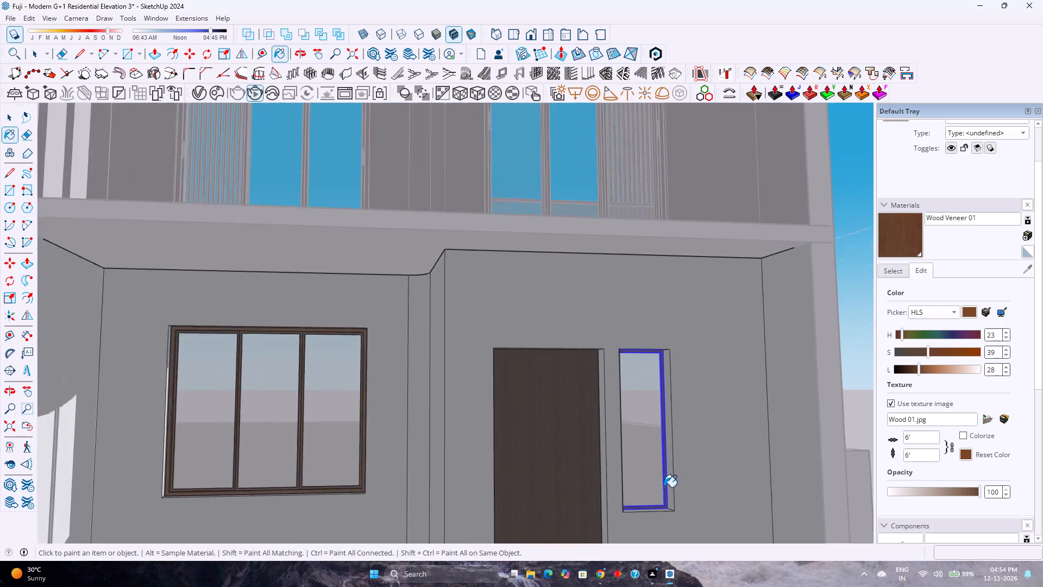
pyautogui.scroll(8, 664, 487)
pyautogui.press('space')
# Load the 371 KB beige curtain from 3D Warehouse and place it inside the ground-floor room, covering the three-pane window.
pyautogui.scroll(-7, 655, 508)
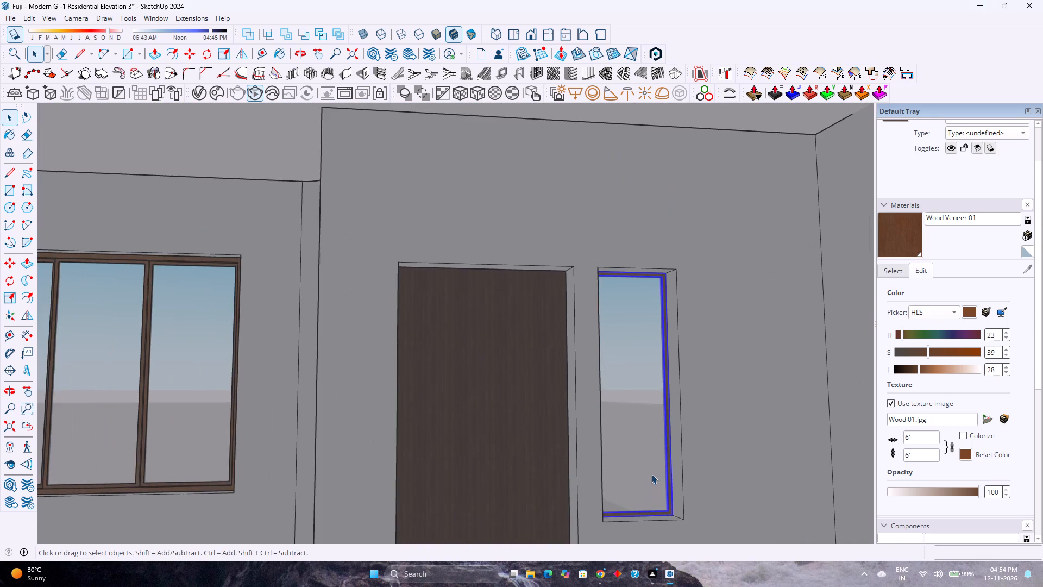
pyautogui.scroll(-9, 651, 474)
pyautogui.click(572, 356)
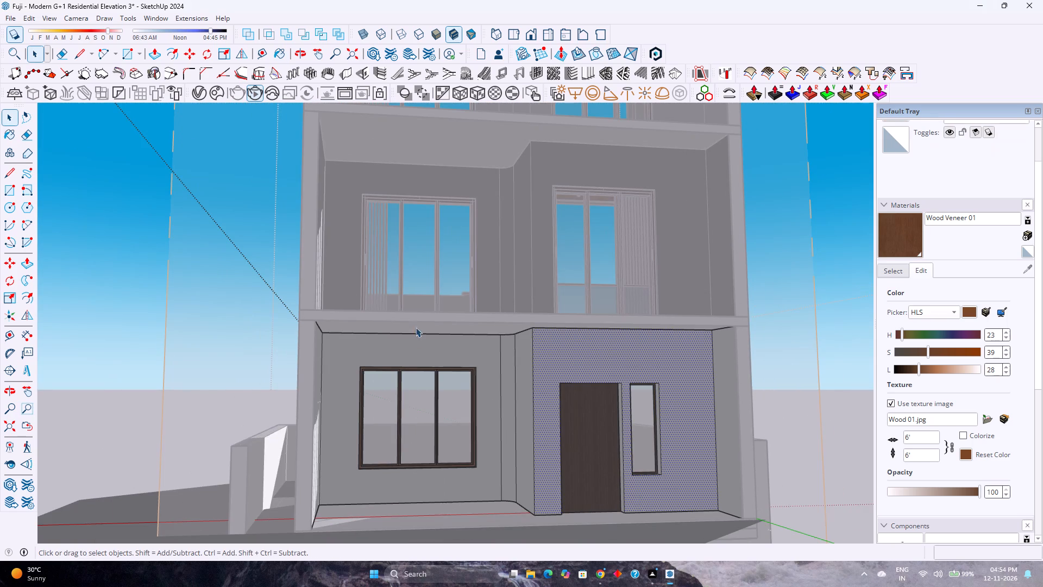
pyautogui.click(153, 19)
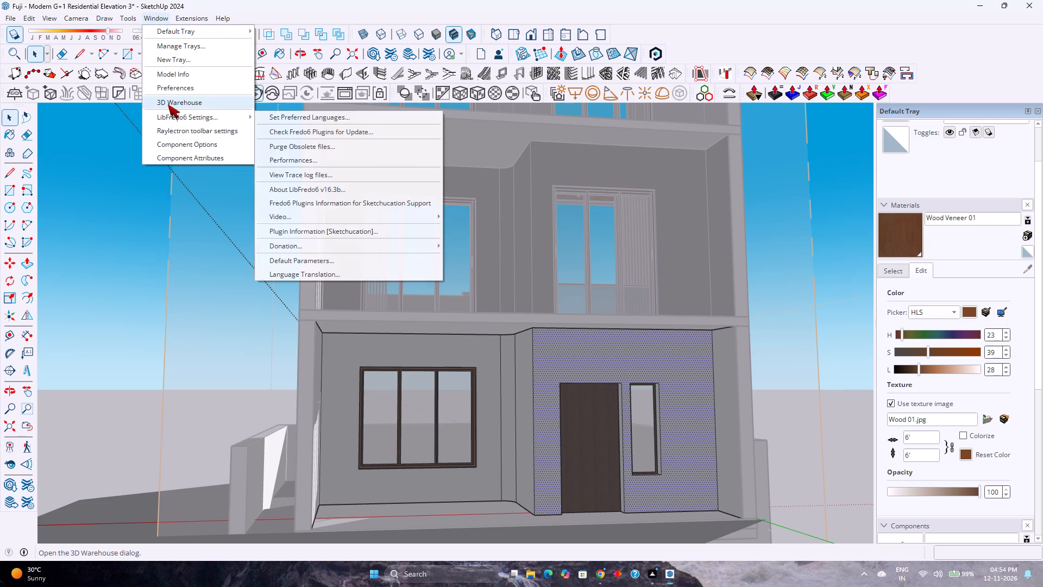
pyautogui.click(167, 101)
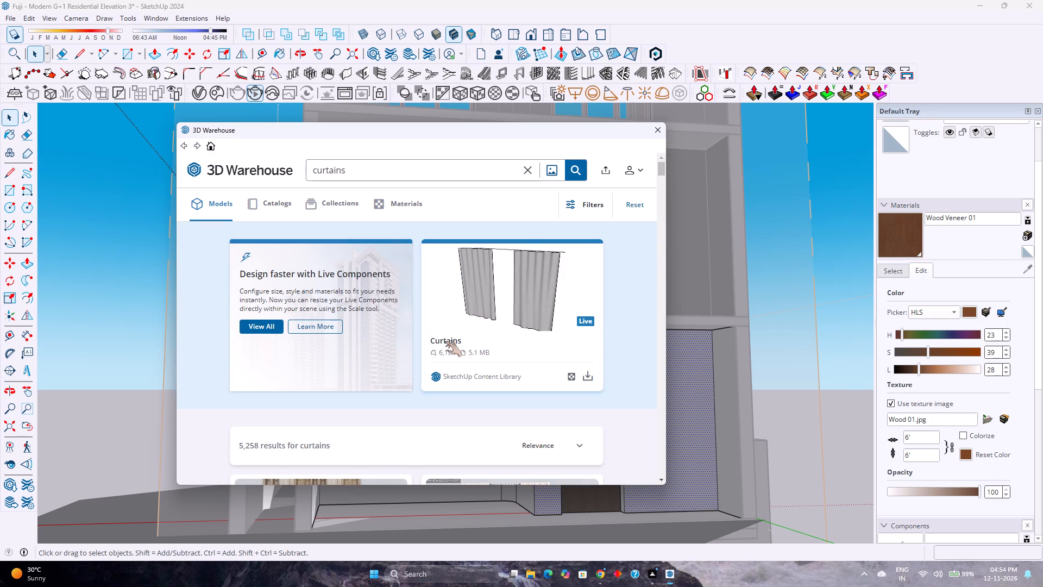
pyautogui.scroll(-5, 469, 357)
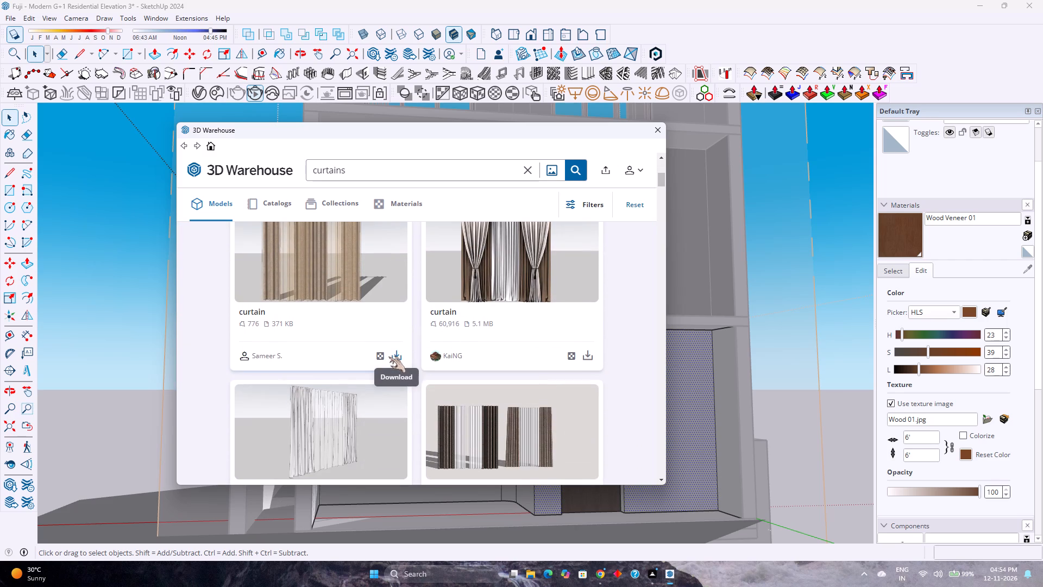
pyautogui.click(395, 353)
pyautogui.click(388, 316)
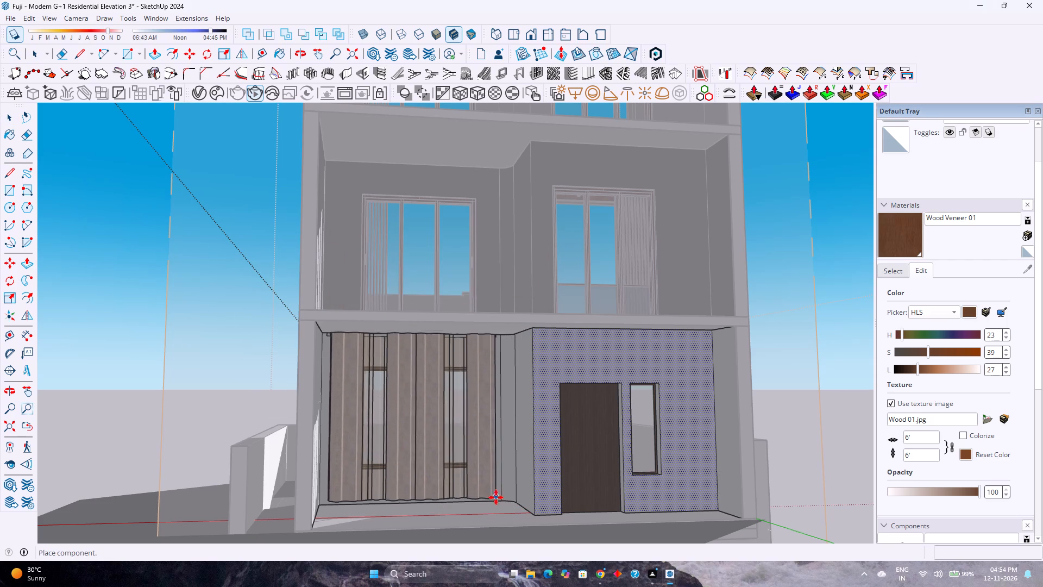
pyautogui.click(497, 498)
# Examine how the placed curtain fits the ground-floor window, wall and ceiling from several angles.
pyautogui.scroll(3, 493, 375)
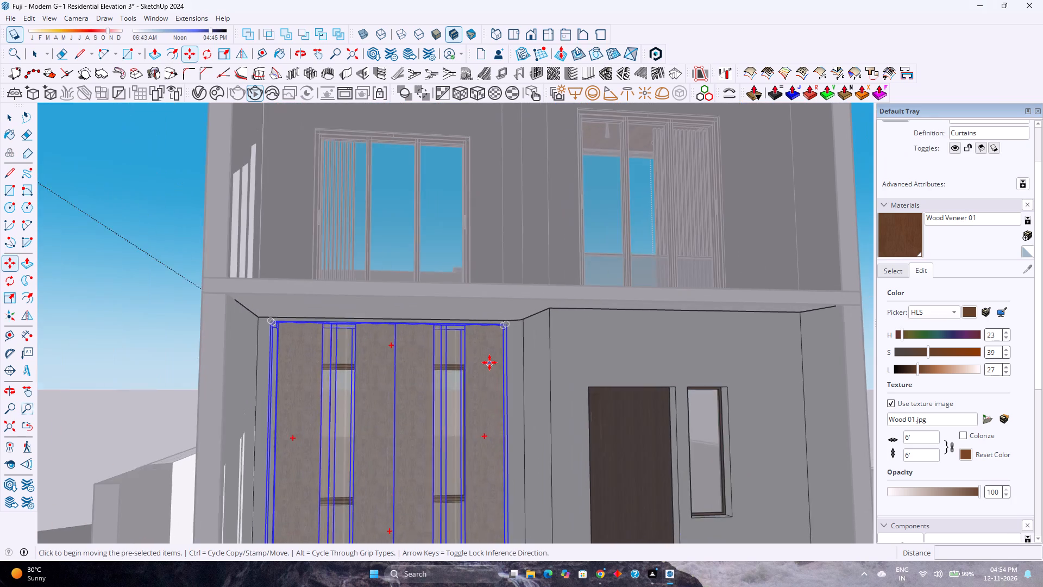
pyautogui.scroll(5, 489, 363)
pyautogui.moveTo(489, 363); pyautogui.dragTo(433, 366, button='middle')
pyautogui.middleClick(432, 366)
pyautogui.scroll(-7, 431, 366)
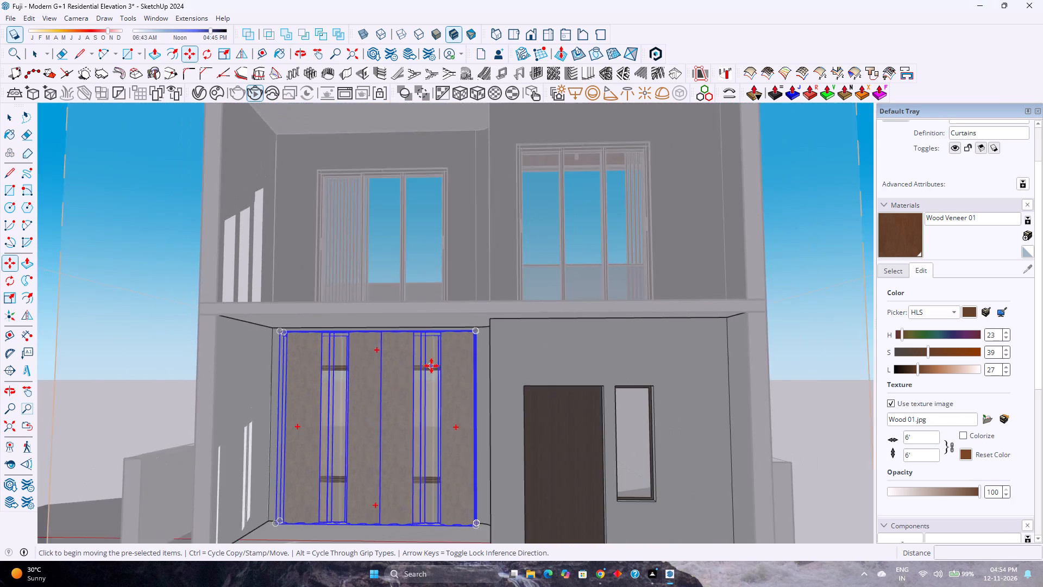
pyautogui.scroll(-3, 431, 366)
pyautogui.scroll(3, 400, 434)
pyautogui.moveTo(400, 434); pyautogui.dragTo(464, 444, button='middle')
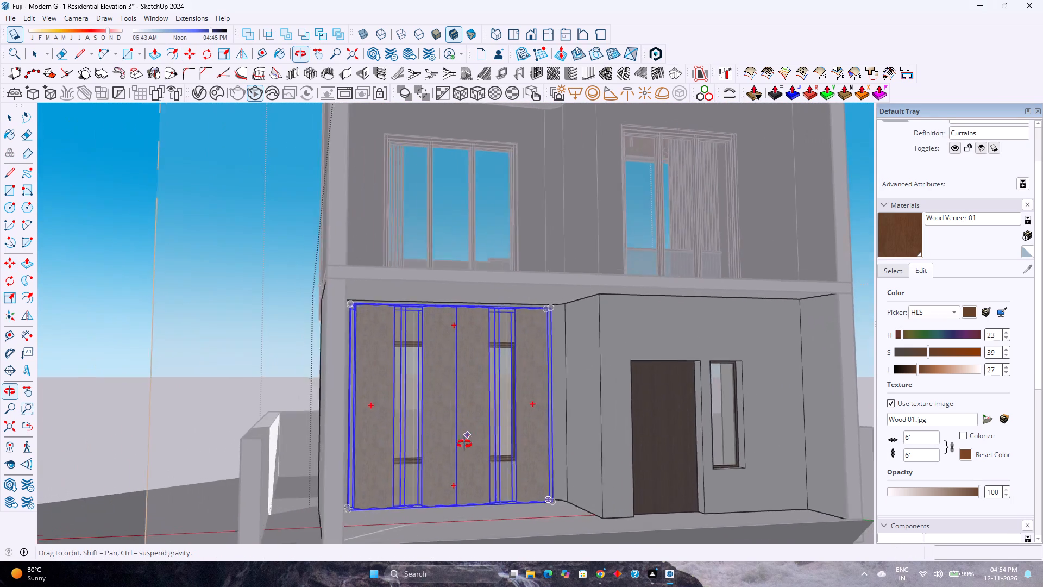
pyautogui.moveTo(464, 444); pyautogui.dragTo(457, 448, button='middle')
pyautogui.scroll(-8, 455, 448)
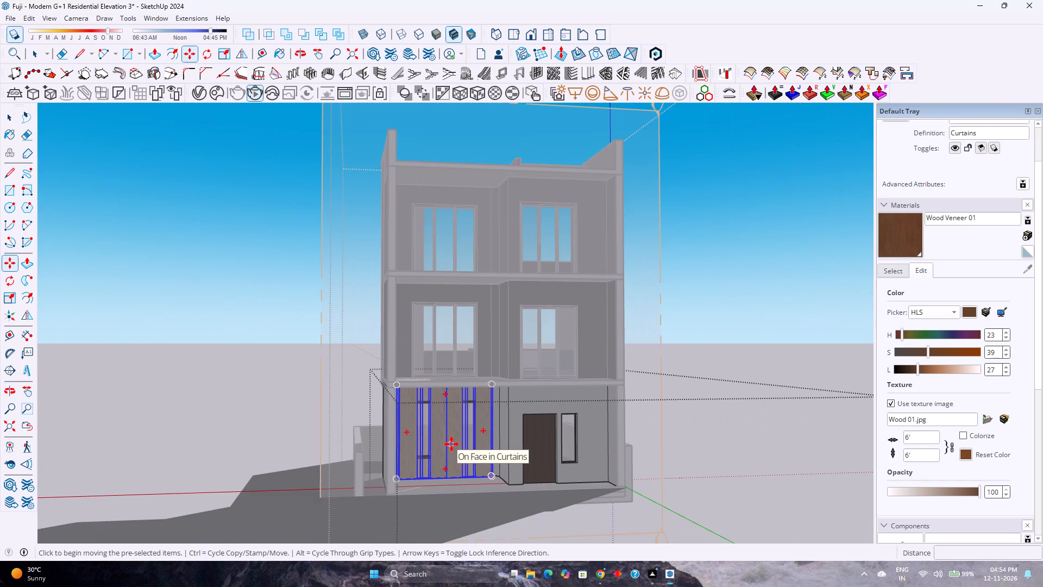
# Copy the ground-floor curtain into the first-floor walls group, placing it over the three-panel window directly above.
pyautogui.hotkey('ctrl', 'c')
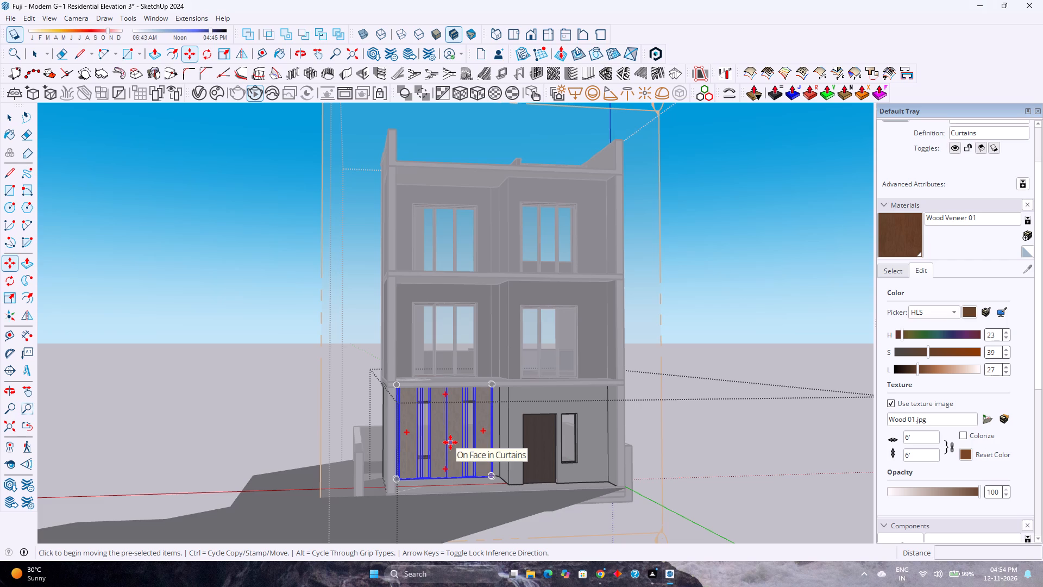
pyautogui.press('space')
pyautogui.click(708, 422)
pyautogui.click(714, 444)
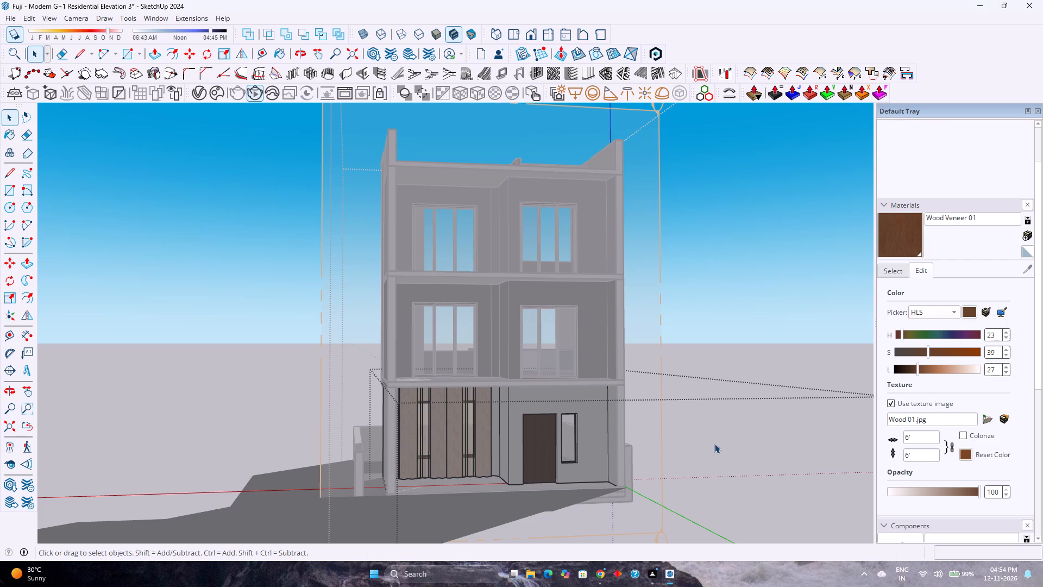
pyautogui.click(759, 289)
pyautogui.doubleClick(491, 314)
pyautogui.scroll(4, 485, 321)
pyautogui.moveTo(486, 323); pyautogui.dragTo(469, 352, button='middle')
pyautogui.click(469, 352)
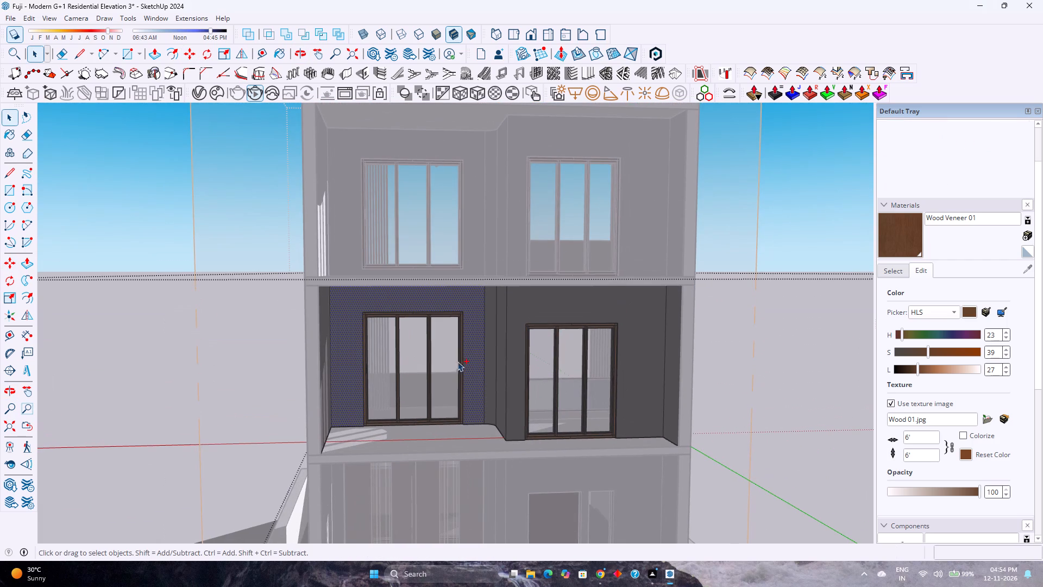
pyautogui.hotkey('ctrl', 'v')
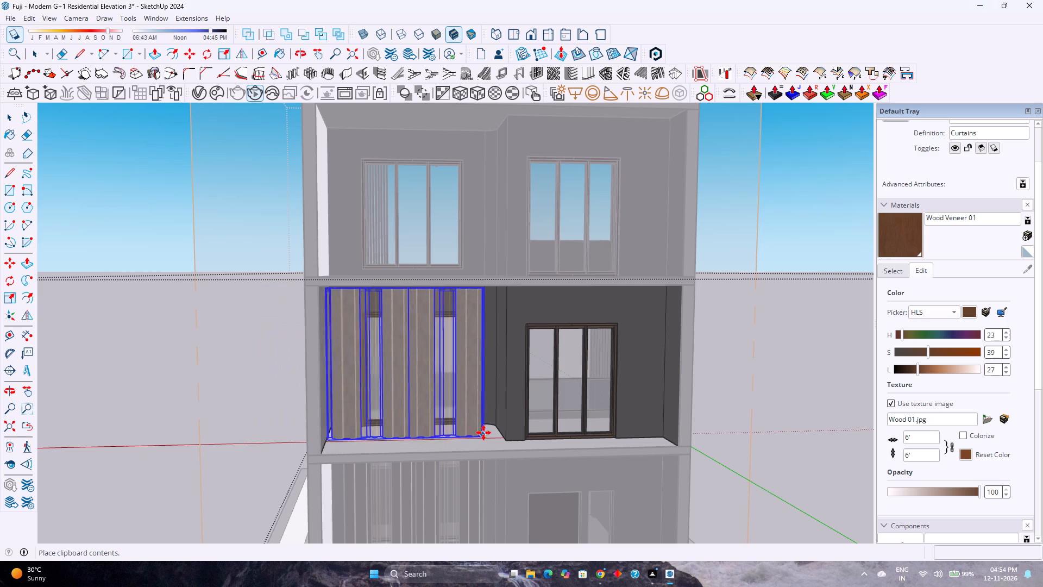
pyautogui.scroll(5, 482, 419)
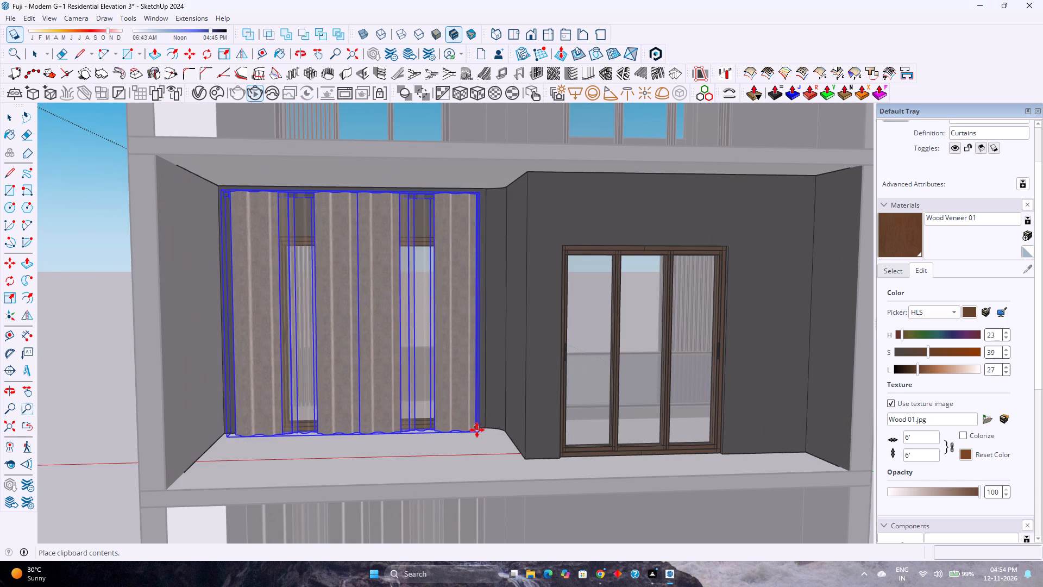
pyautogui.click(481, 432)
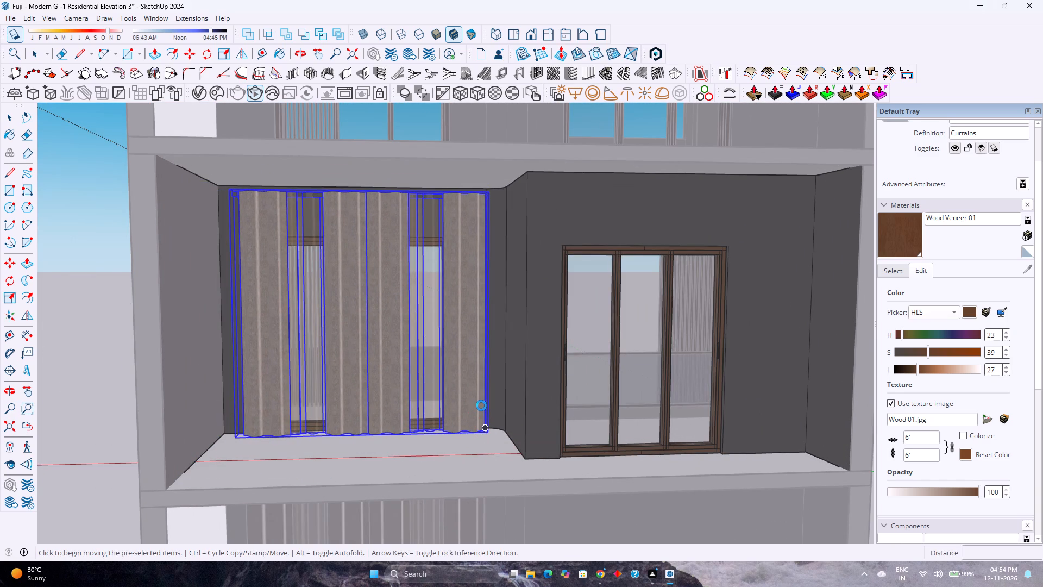
# Copy the first-floor curtain about 12' 2" sideways so it covers the three-panel sliding door in the same room.
pyautogui.scroll(3, 481, 405)
pyautogui.moveTo(482, 405); pyautogui.dragTo(447, 420, button='middle')
pyautogui.scroll(-3, 473, 353)
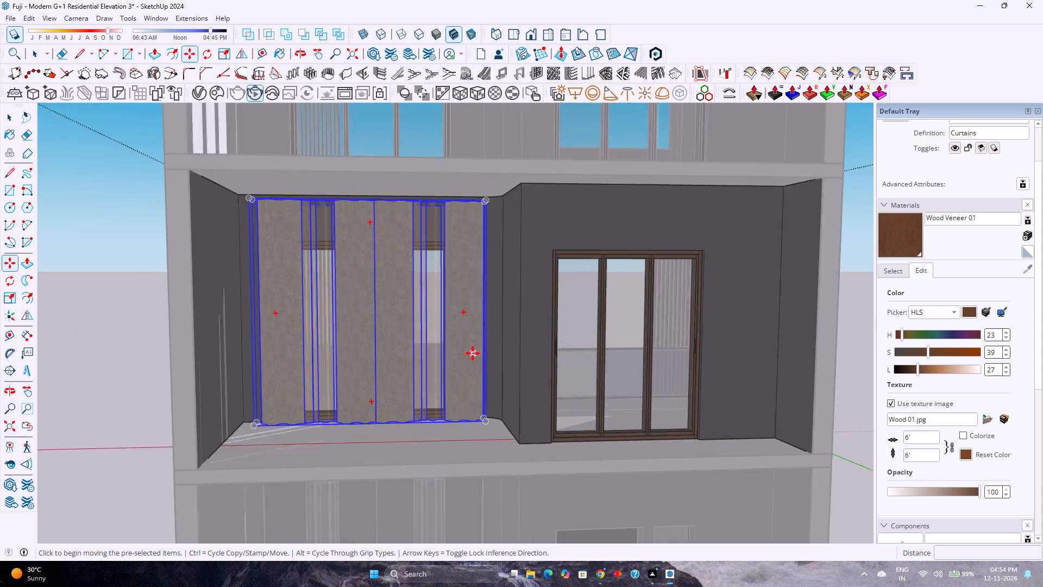
pyautogui.scroll(3, 494, 255)
pyautogui.scroll(-1, 486, 239)
pyautogui.scroll(4, 486, 239)
pyautogui.moveTo(475, 238); pyautogui.dragTo(389, 235, button='middle')
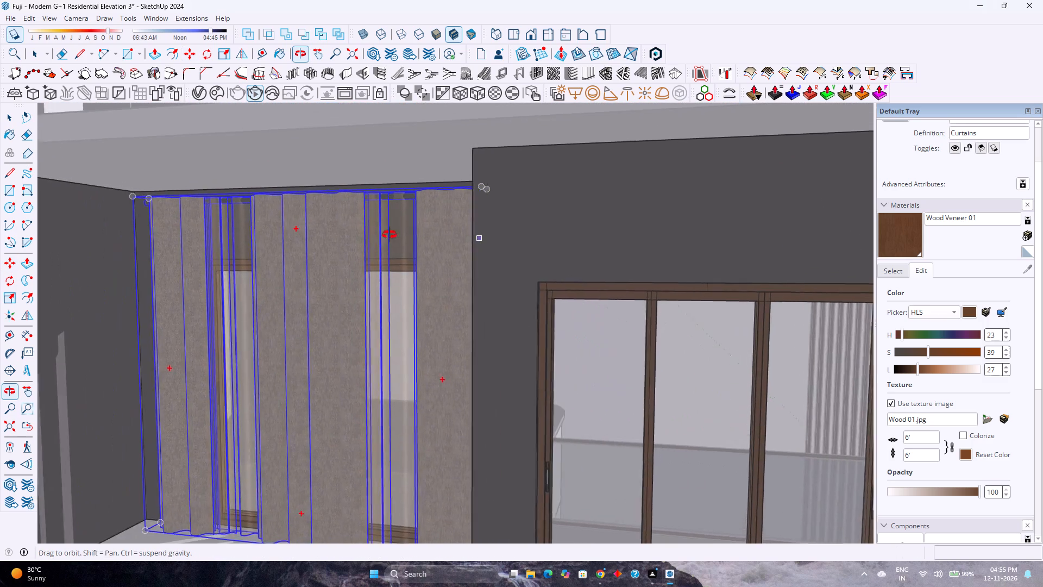
pyautogui.moveTo(389, 235); pyautogui.dragTo(458, 251, button='middle')
pyautogui.scroll(-4, 456, 242)
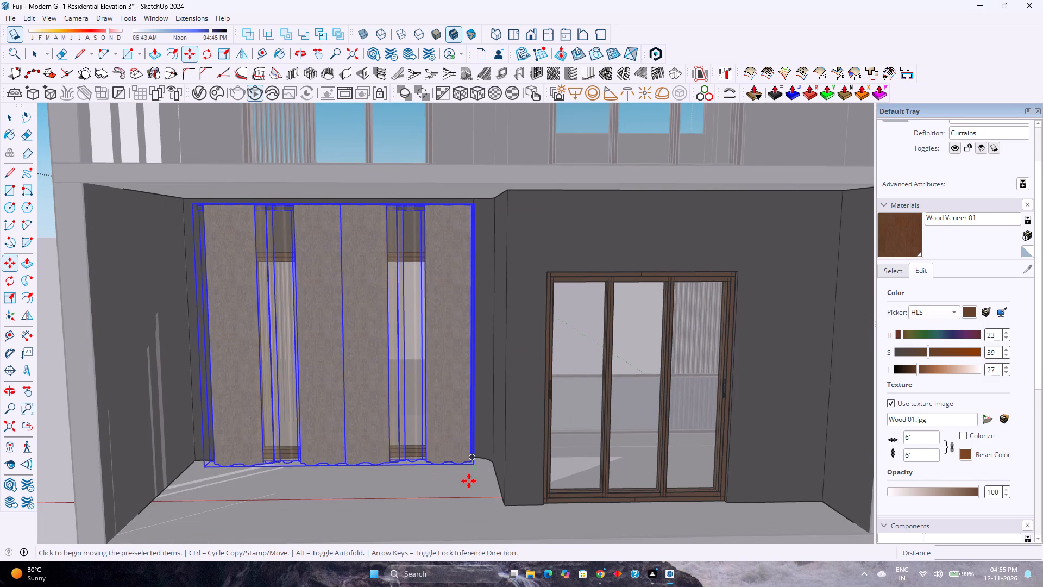
pyautogui.scroll(4, 478, 460)
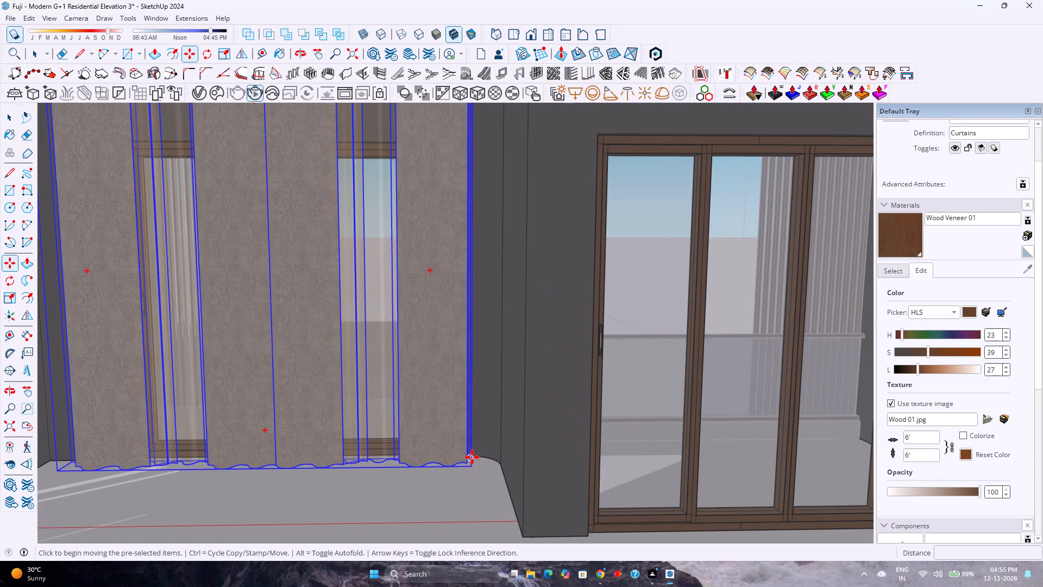
pyautogui.click(472, 457)
pyautogui.scroll(-6, 491, 471)
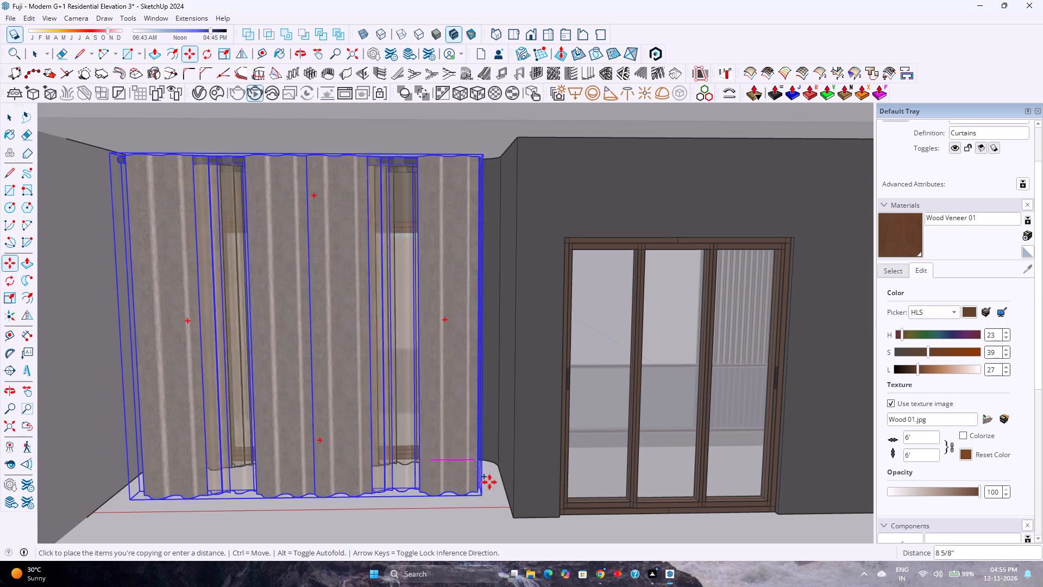
pyautogui.scroll(-7, 493, 476)
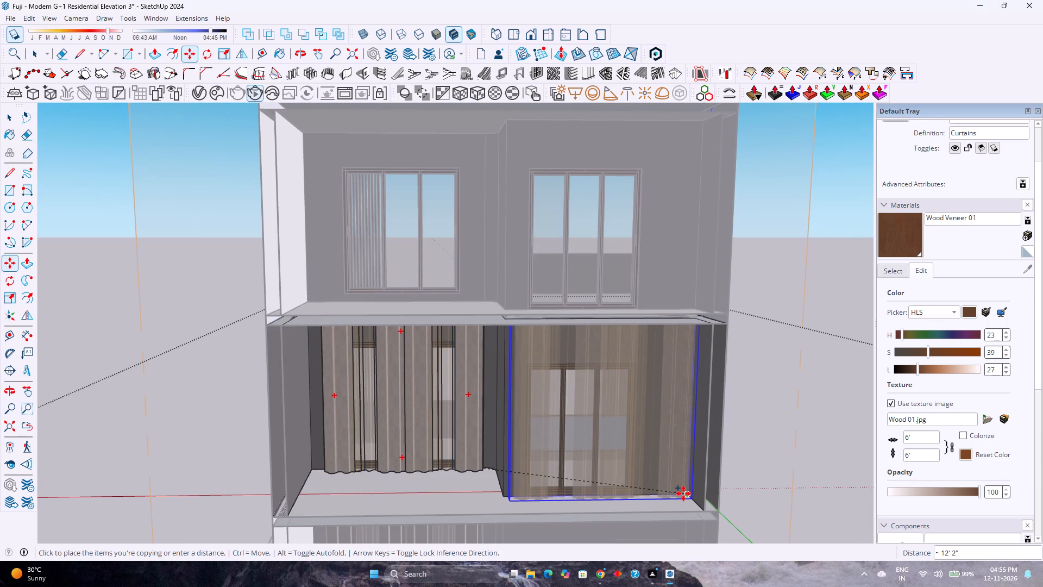
pyautogui.click(683, 494)
pyautogui.scroll(-3, 590, 410)
pyautogui.moveTo(583, 419); pyautogui.dragTo(538, 382, button='middle')
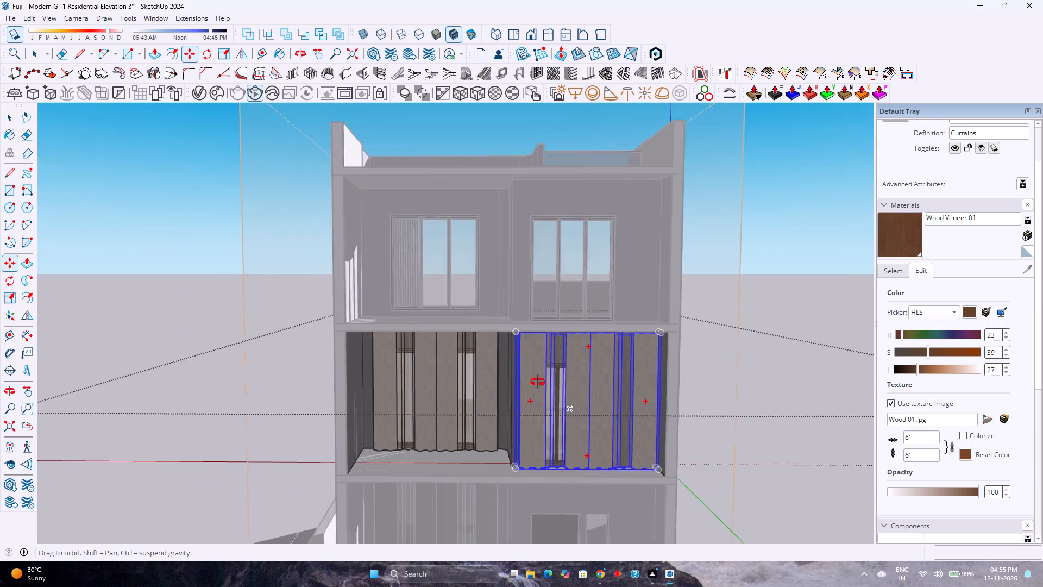
pyautogui.moveTo(538, 382); pyautogui.dragTo(572, 381, button='middle')
pyautogui.press('space')
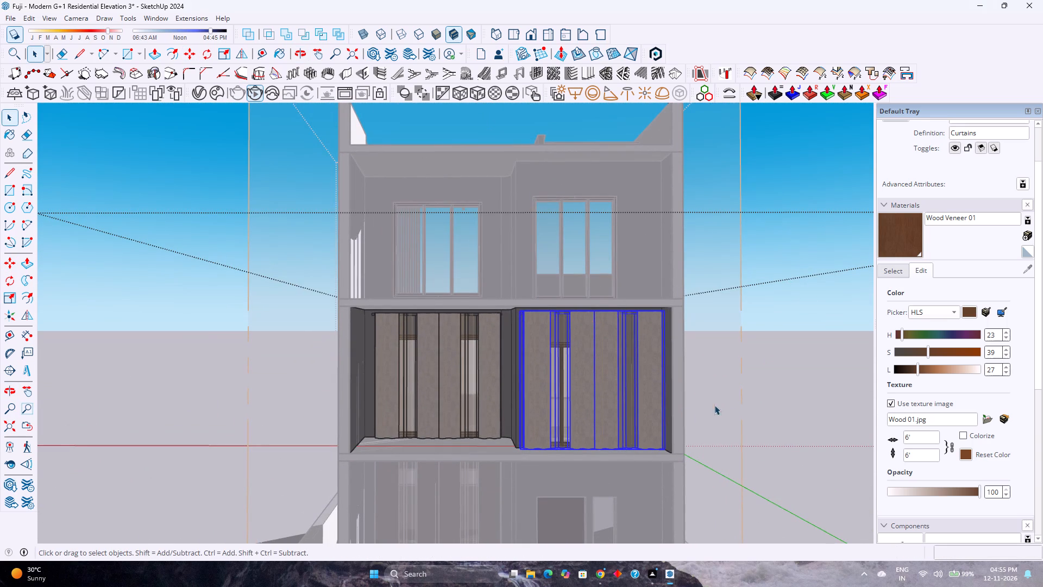
pyautogui.click(756, 409)
# Paste the copied curtain inside the top-floor walls group, placing it over the three-panel window.
pyautogui.doubleClick(510, 246)
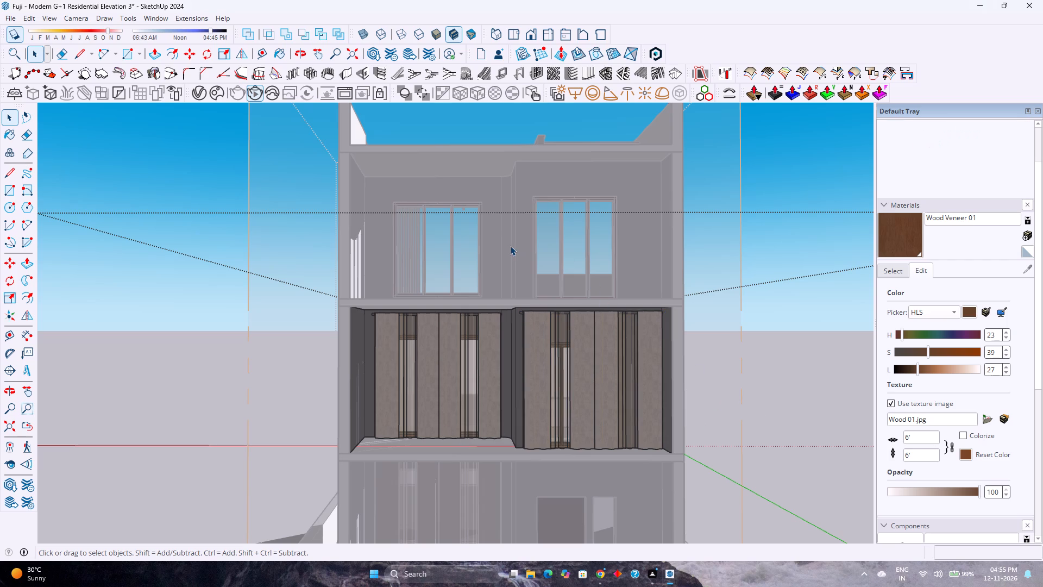
pyautogui.scroll(3, 510, 246)
pyautogui.moveTo(510, 246); pyautogui.dragTo(548, 309, button='middle')
pyautogui.middleClick(548, 309)
pyautogui.click(518, 311)
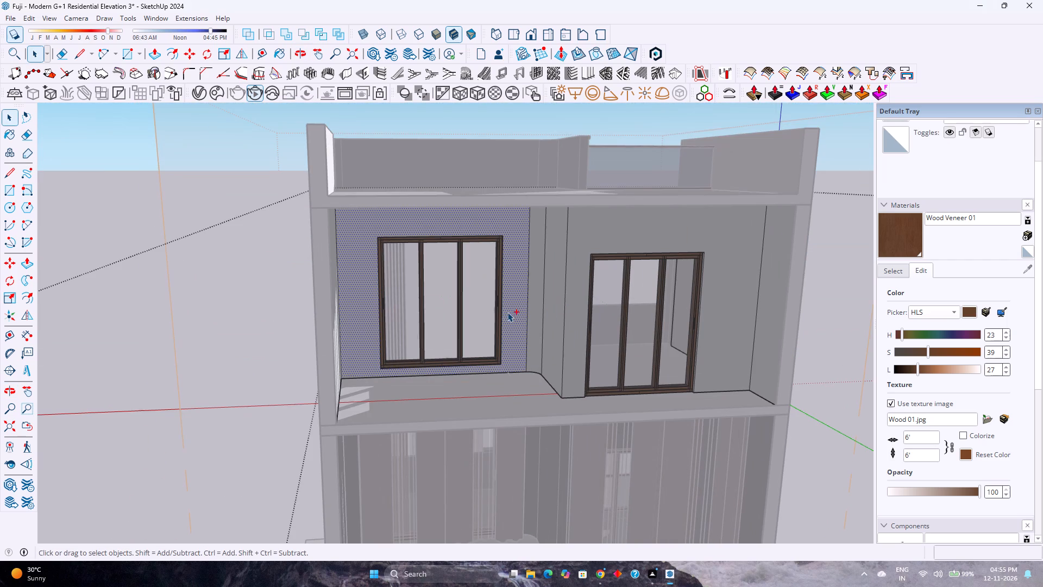
pyautogui.hotkey('ctrl', 'v')
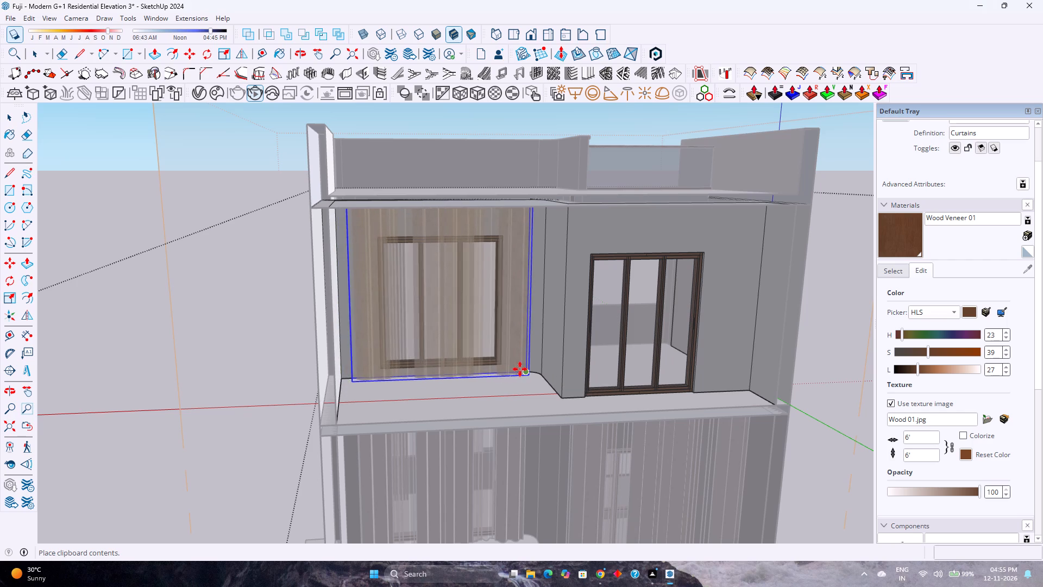
pyautogui.click(524, 370)
# Move the top-floor curtain about 4 9/16" away from the window wall into the room.
pyautogui.scroll(2, 524, 379)
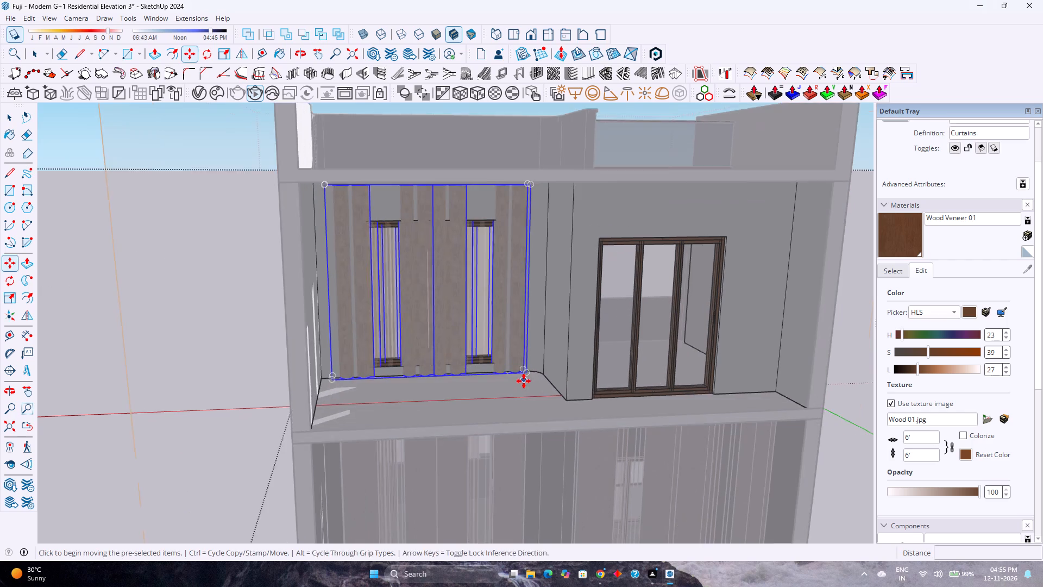
pyautogui.scroll(6, 524, 384)
pyautogui.moveTo(526, 384); pyautogui.dragTo(458, 434, button='middle')
pyautogui.middleClick(458, 434)
pyautogui.scroll(1, 540, 350)
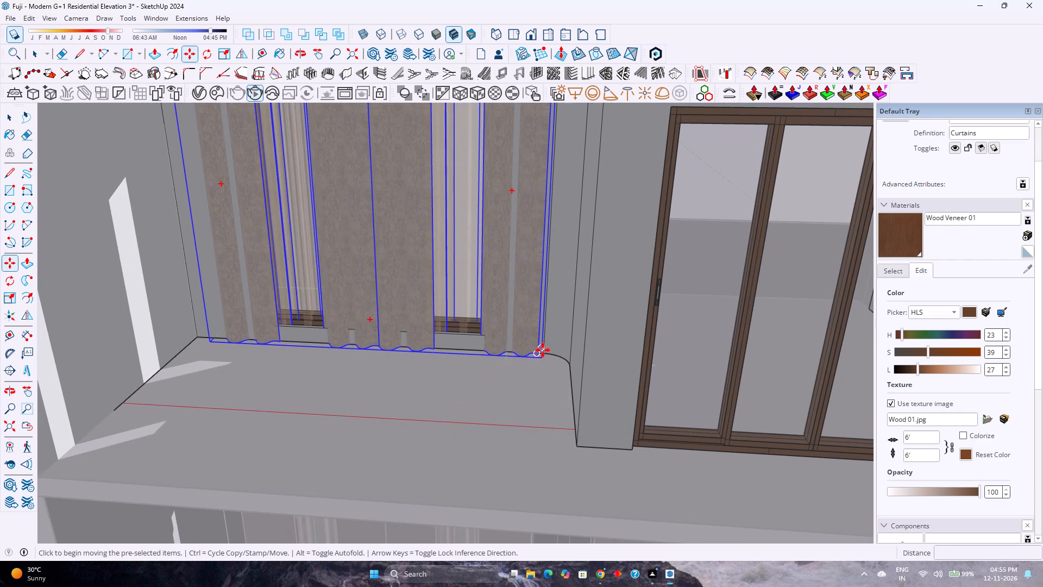
pyautogui.scroll(11, 543, 350)
pyautogui.moveTo(551, 348); pyautogui.dragTo(549, 377, button='middle')
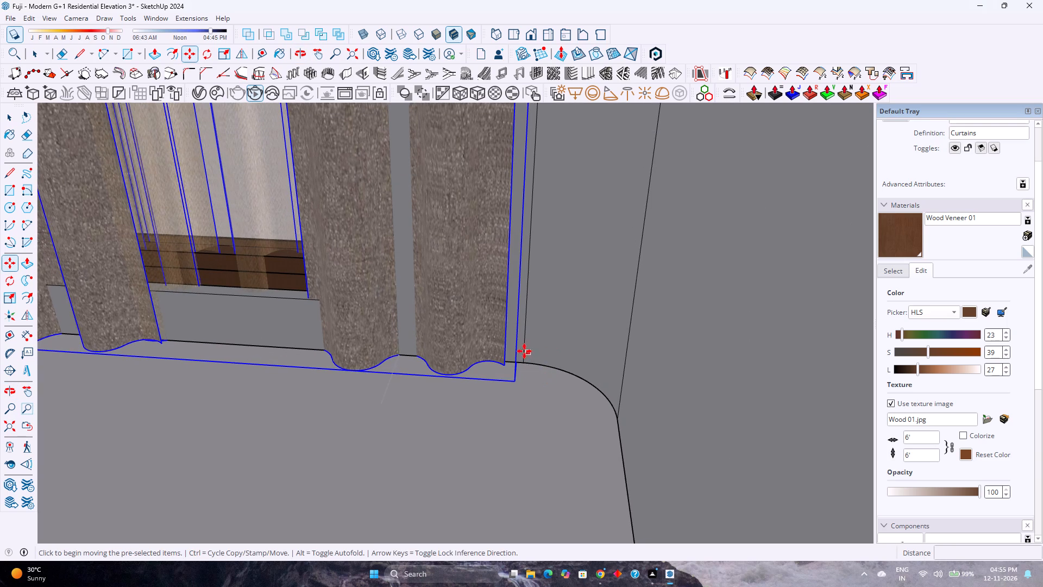
pyautogui.click(521, 342)
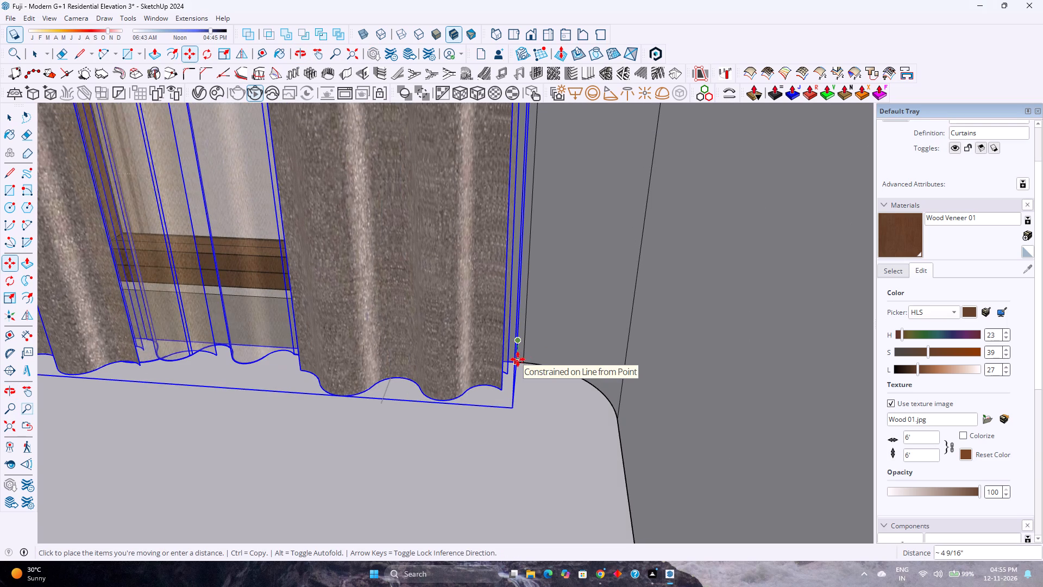
pyautogui.click(518, 359)
# Copy the top-floor curtain about 12' 3" sideways so it covers the adjacent three-panel sliding door.
pyautogui.scroll(8, 527, 371)
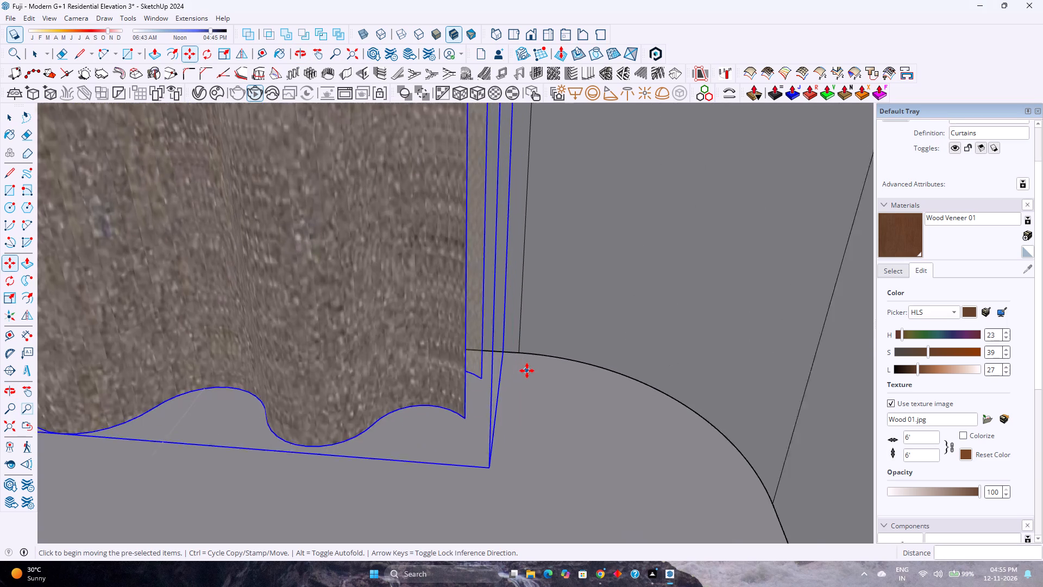
pyautogui.scroll(1, 527, 371)
pyautogui.moveTo(527, 371); pyautogui.dragTo(487, 394, button='middle')
pyautogui.click(506, 350)
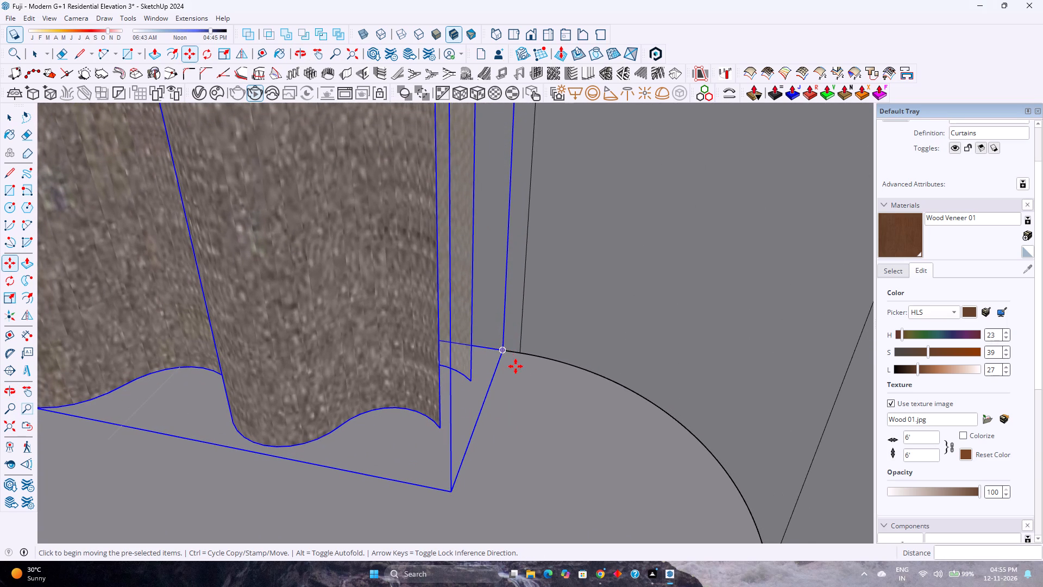
pyautogui.scroll(-16, 518, 367)
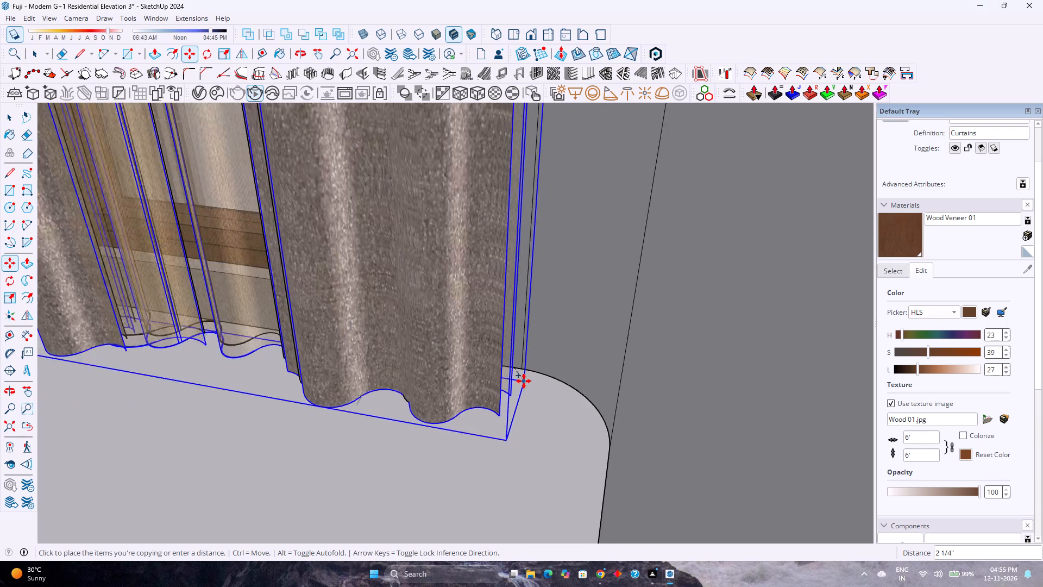
pyautogui.scroll(-5, 524, 381)
pyautogui.moveTo(524, 379); pyautogui.dragTo(575, 346, button='middle')
pyautogui.scroll(-15, 574, 344)
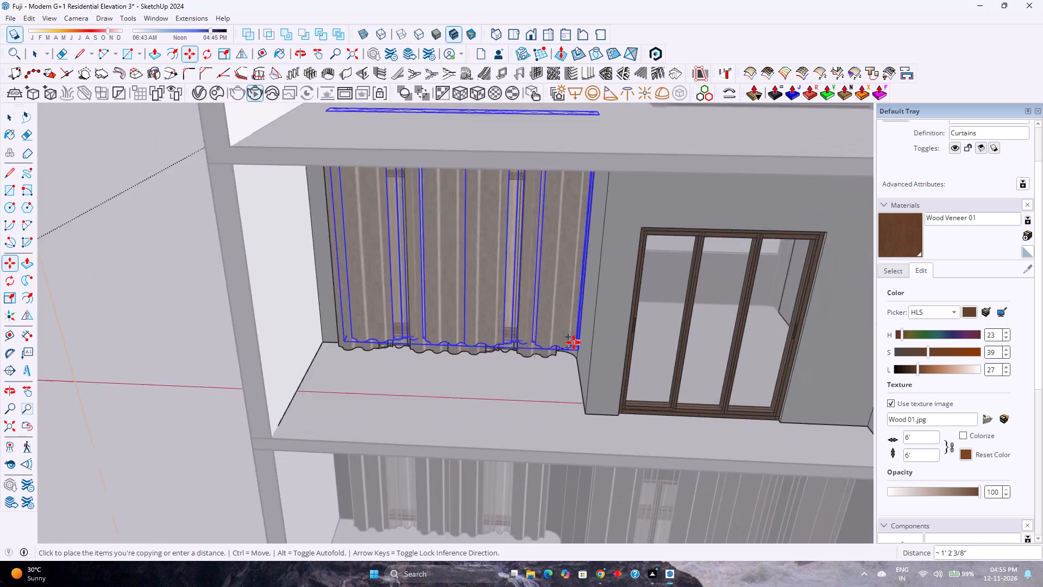
pyautogui.scroll(-1, 574, 342)
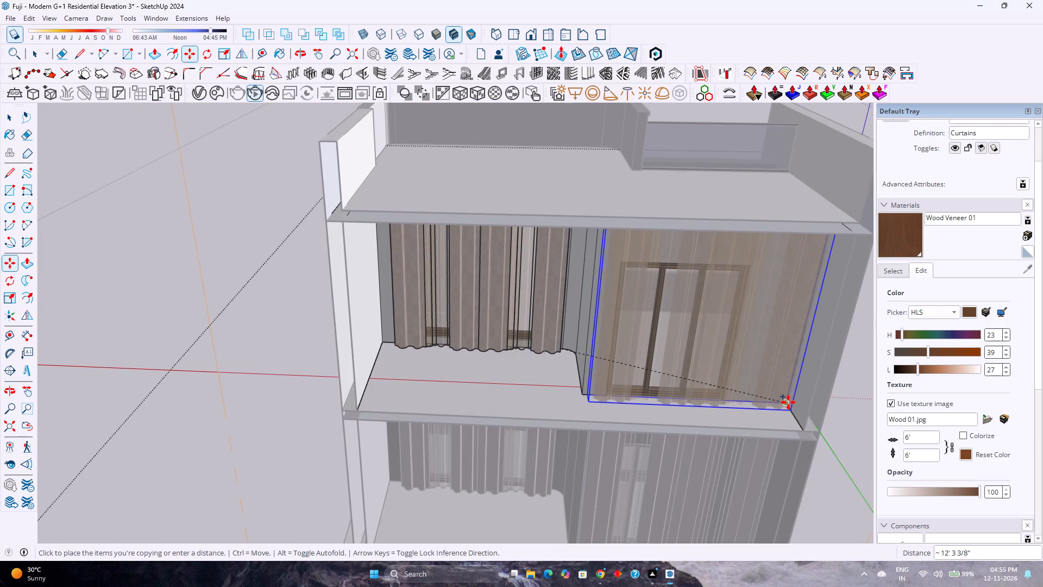
pyautogui.click(788, 402)
pyautogui.scroll(-6, 574, 373)
pyautogui.press('space')
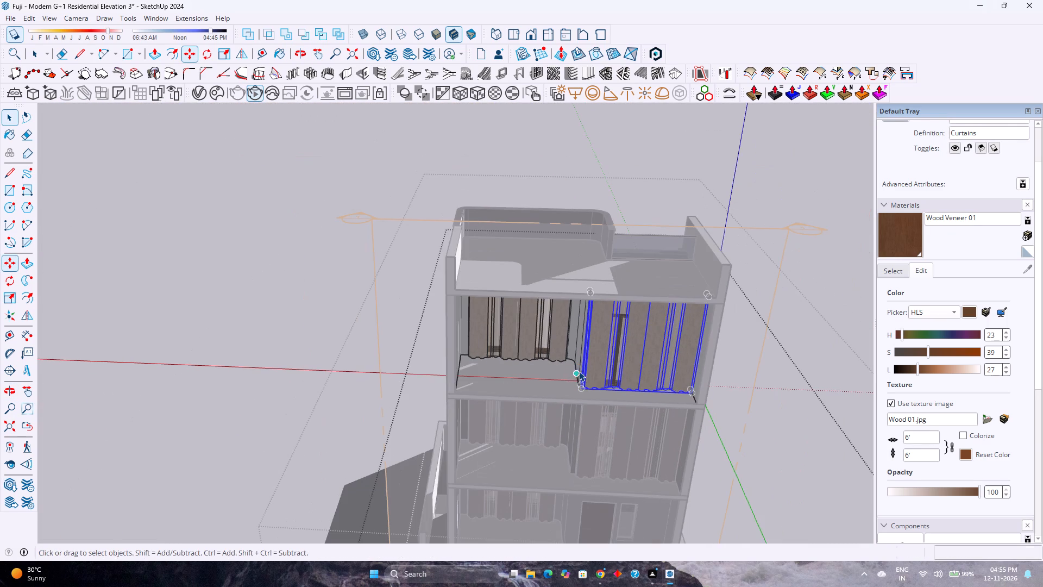
pyautogui.click(302, 328)
# Delete the section plane that cuts through the rear of the building.
pyautogui.scroll(-4, 299, 349)
pyautogui.moveTo(348, 399); pyautogui.dragTo(361, 278, button='middle')
pyautogui.middleClick(361, 278)
pyautogui.scroll(2, 549, 485)
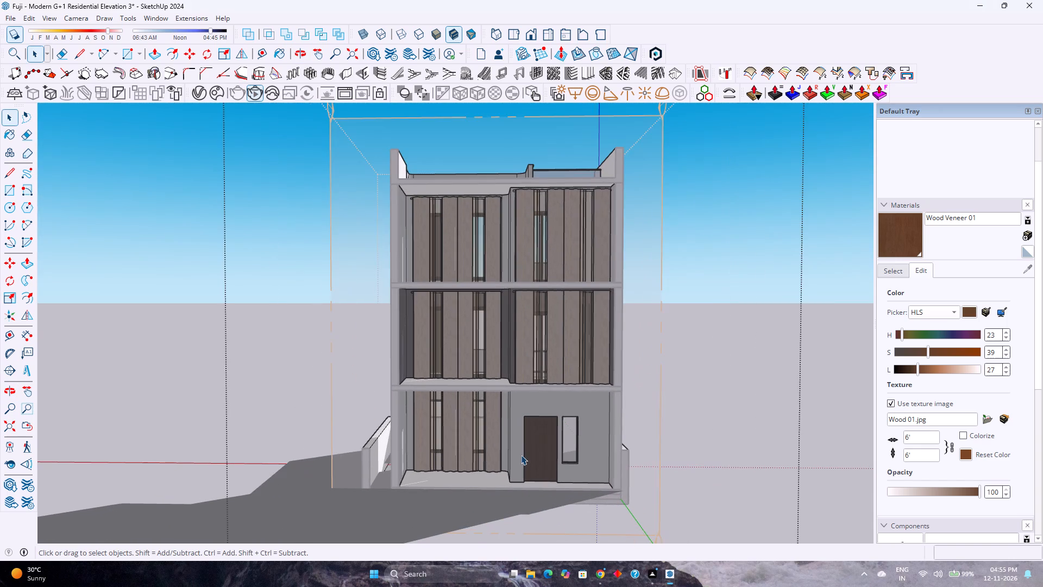
pyautogui.scroll(-2, 521, 455)
pyautogui.click(755, 374)
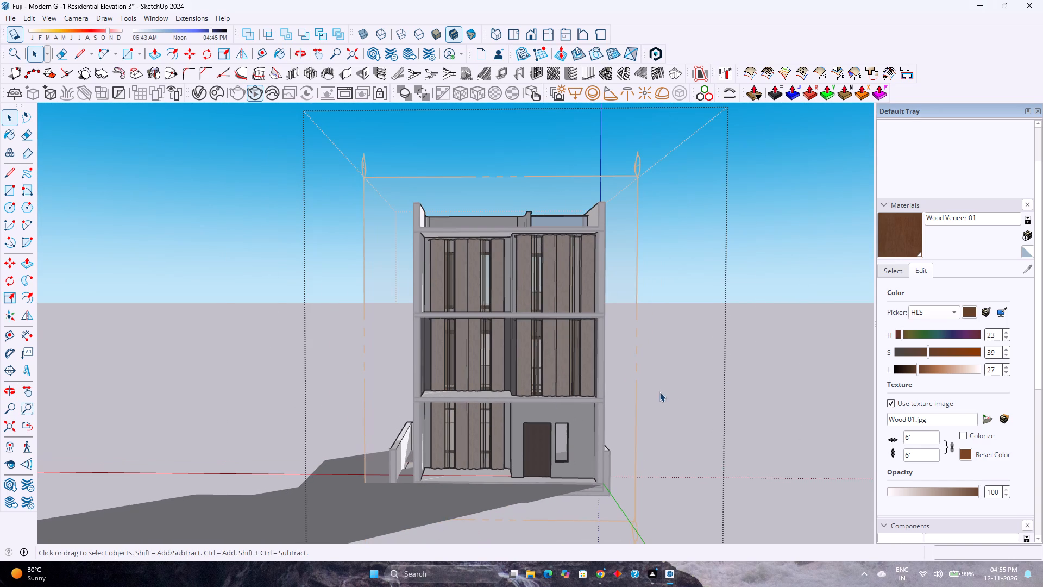
pyautogui.click(680, 393)
pyautogui.moveTo(723, 392); pyautogui.dragTo(574, 407, button='middle')
pyautogui.click(702, 376)
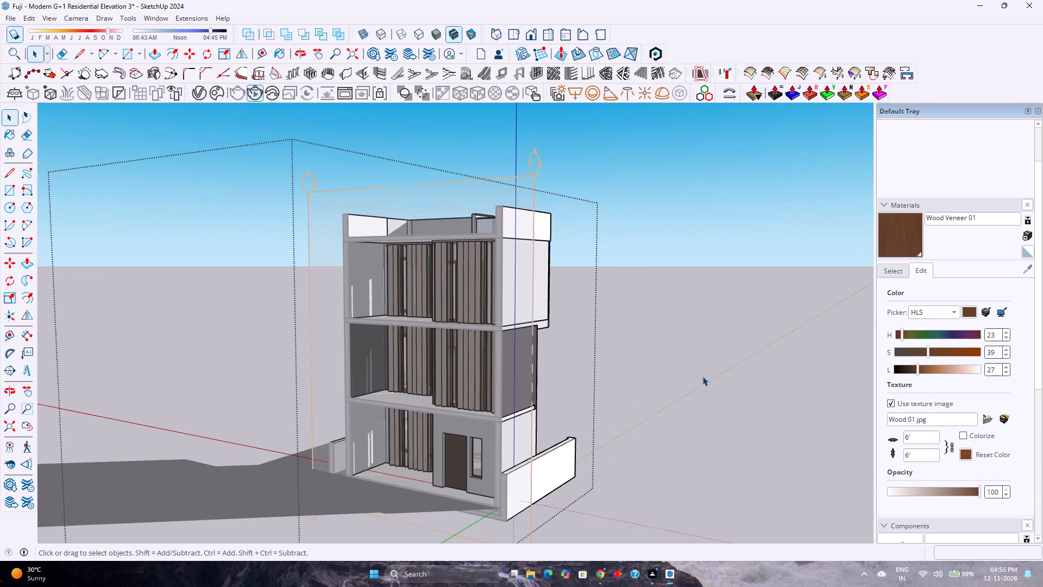
pyautogui.click(530, 177)
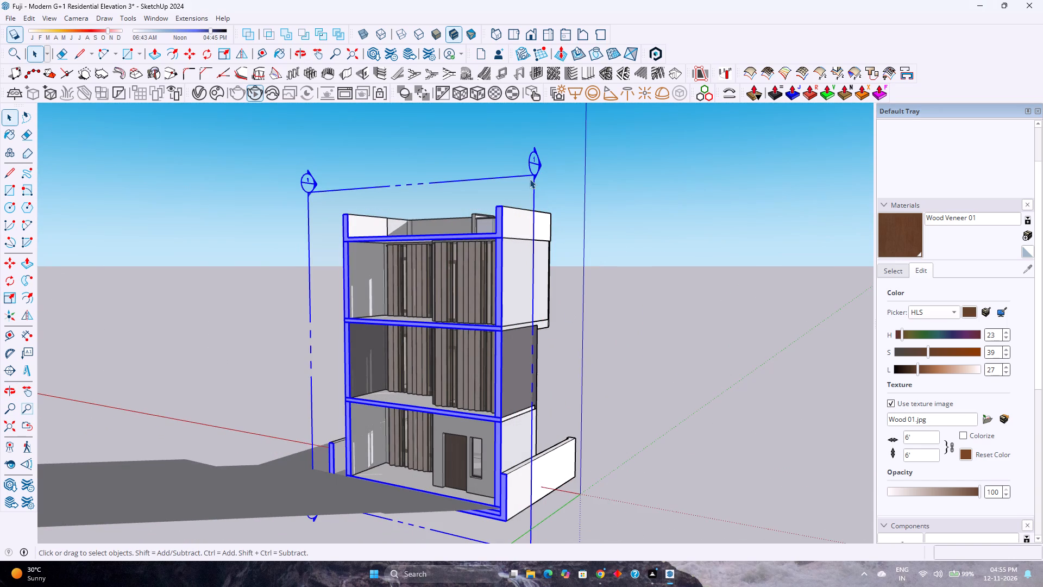
pyautogui.press('Delete')
# Show the whole elevation in the standard front view and save the model.
pyautogui.scroll(-1, 624, 372)
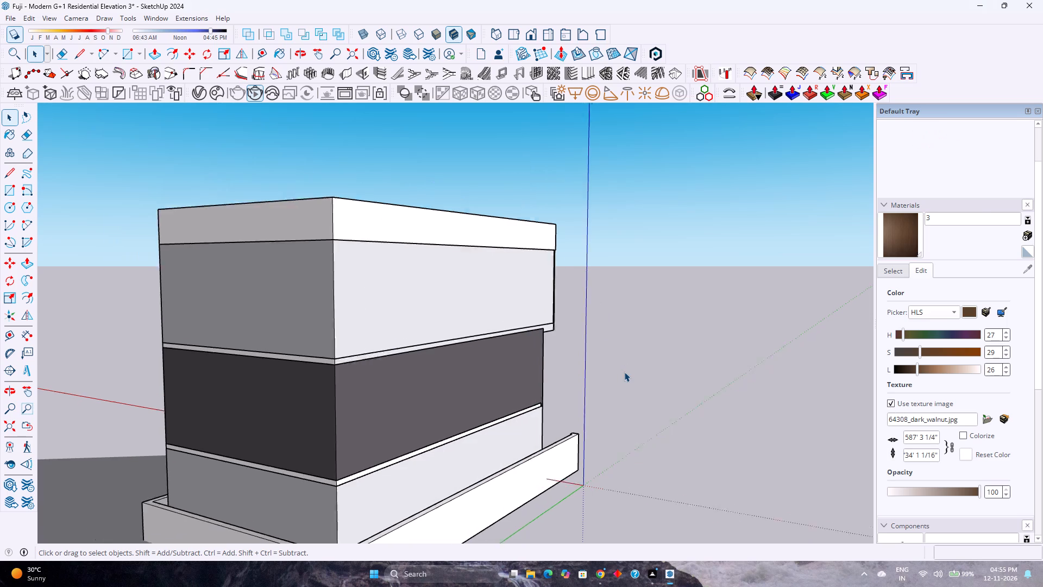
pyautogui.scroll(-2, 624, 372)
pyautogui.click(529, 36)
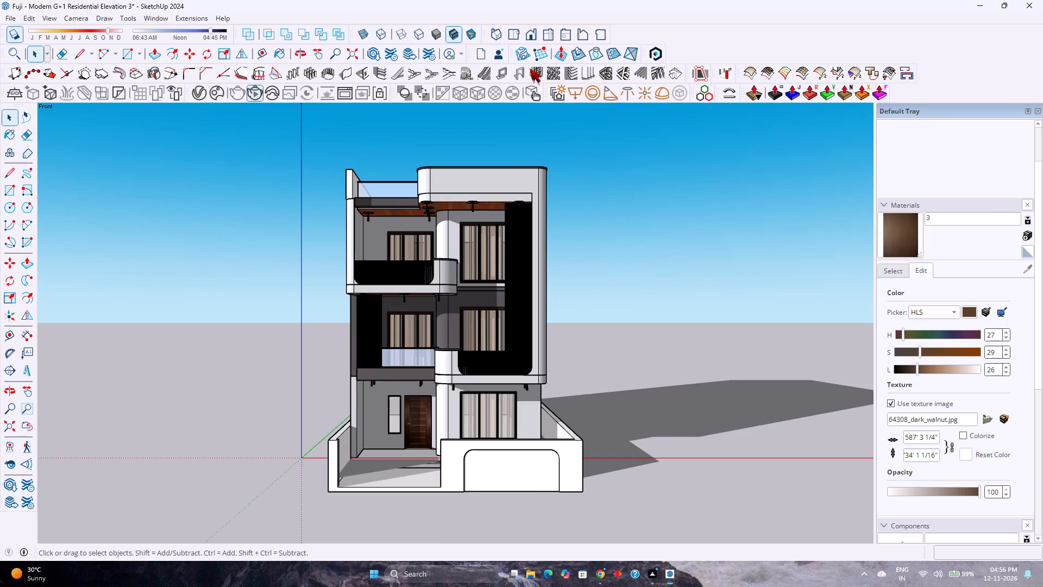
pyautogui.scroll(4, 462, 389)
pyautogui.scroll(-4, 462, 389)
pyautogui.scroll(3, 462, 389)
pyautogui.scroll(-2, 462, 389)
pyautogui.scroll(2, 462, 389)
pyautogui.scroll(-3, 462, 389)
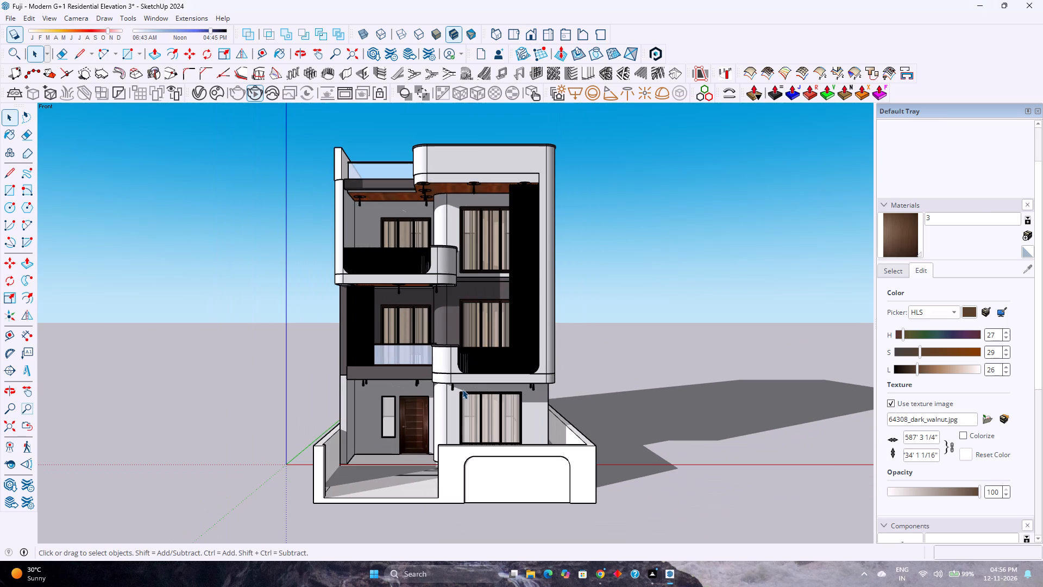
pyautogui.hotkey('ctrl', 's')
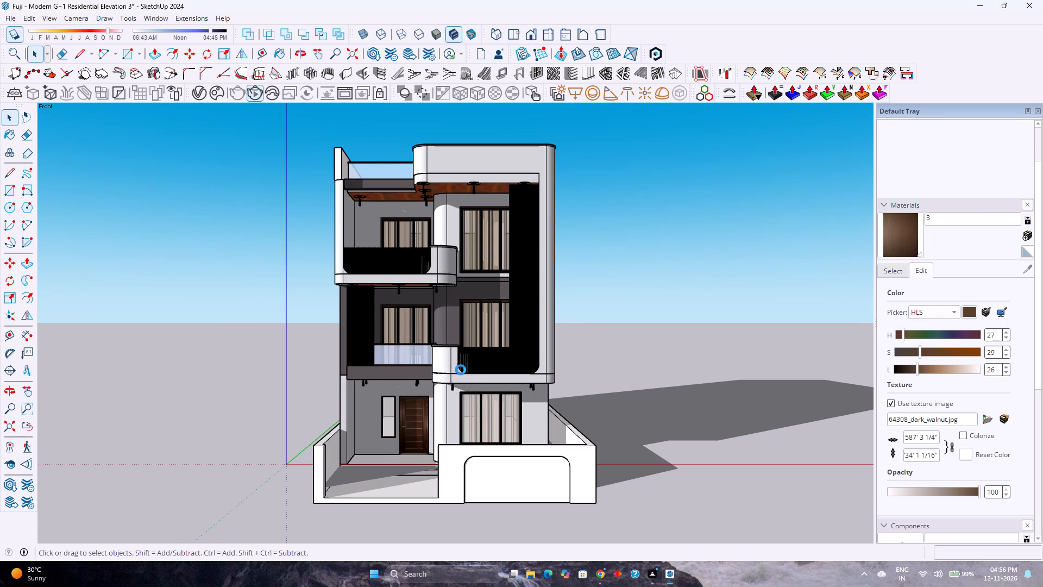
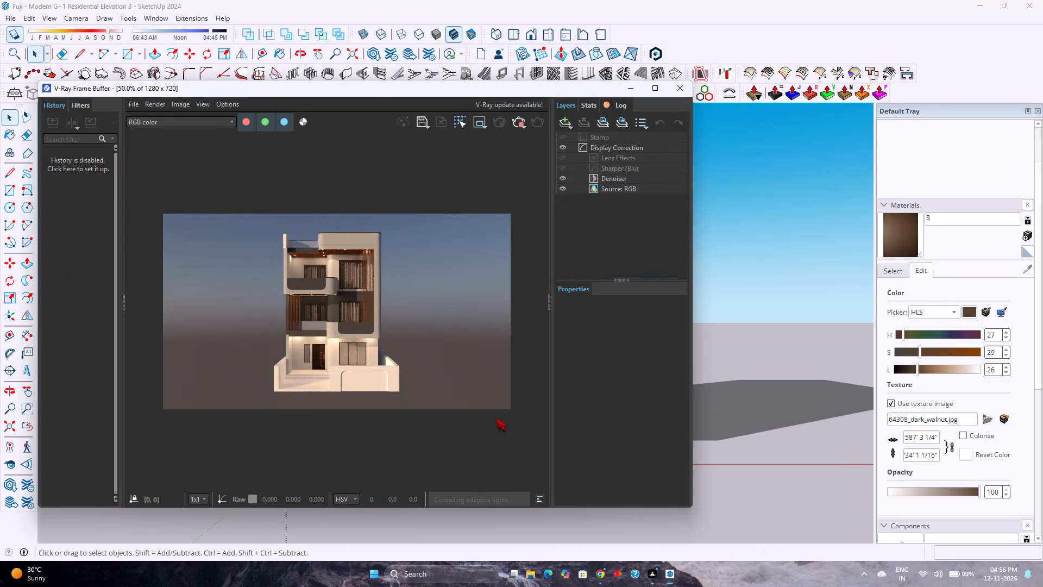
# Examine the rendered front elevation up close, including the curtained windows, slatted screens and balconies, and minimise the render window.
pyautogui.scroll(2, 338, 297)
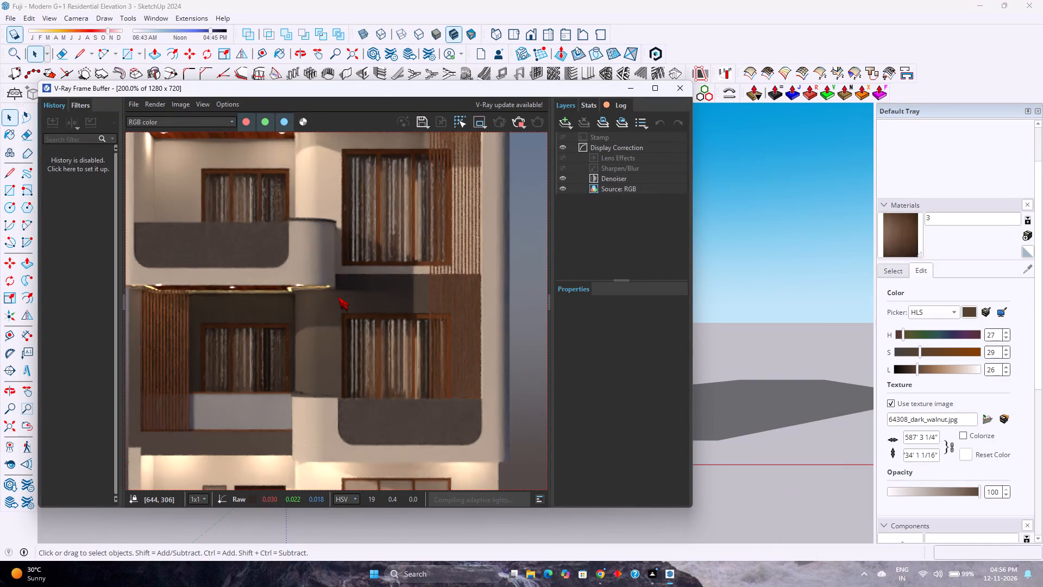
pyautogui.scroll(-1, 338, 297)
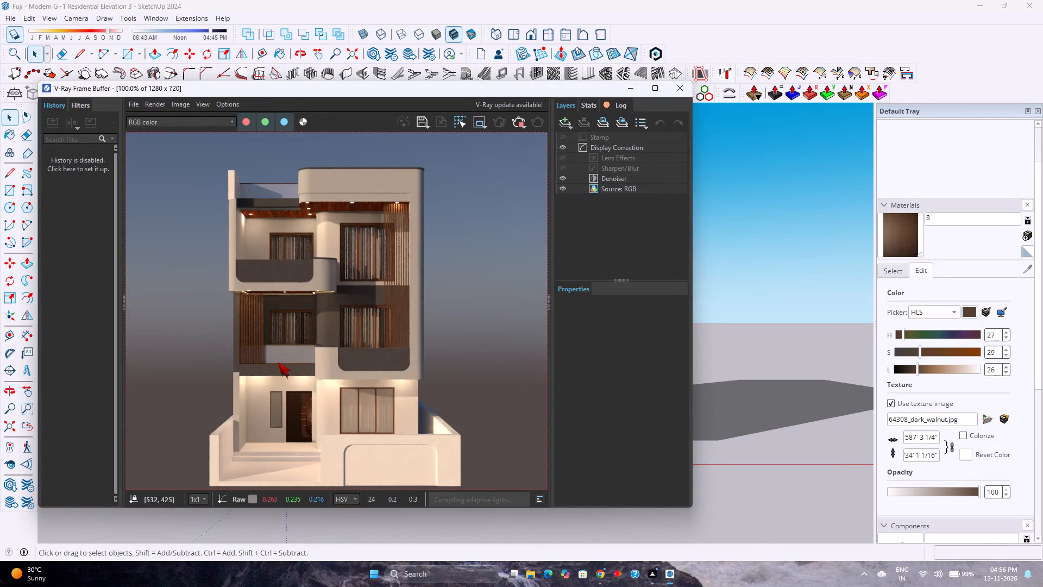
pyautogui.scroll(3, 278, 363)
pyautogui.scroll(-2, 278, 363)
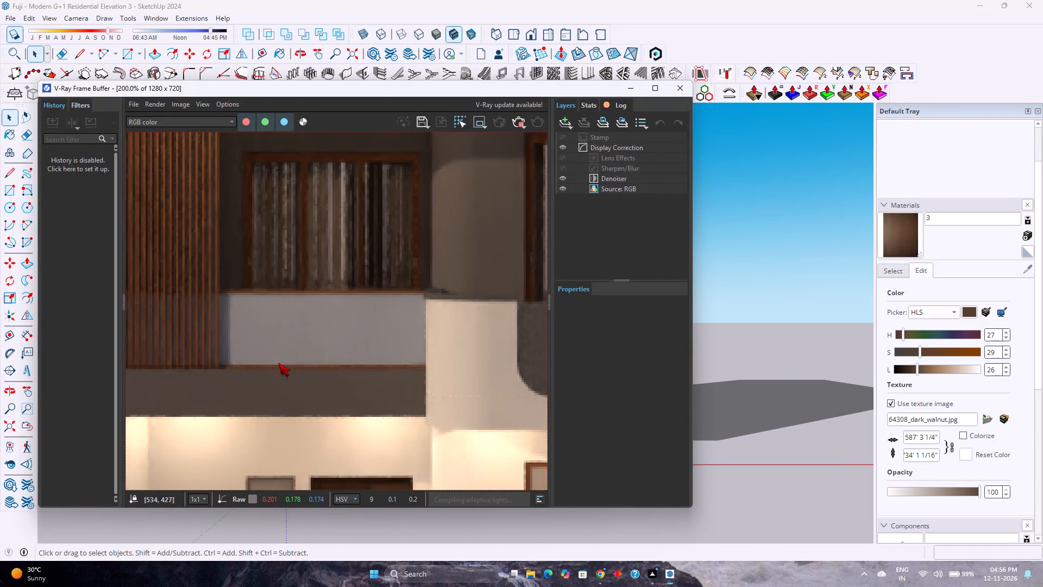
pyautogui.scroll(-1, 278, 363)
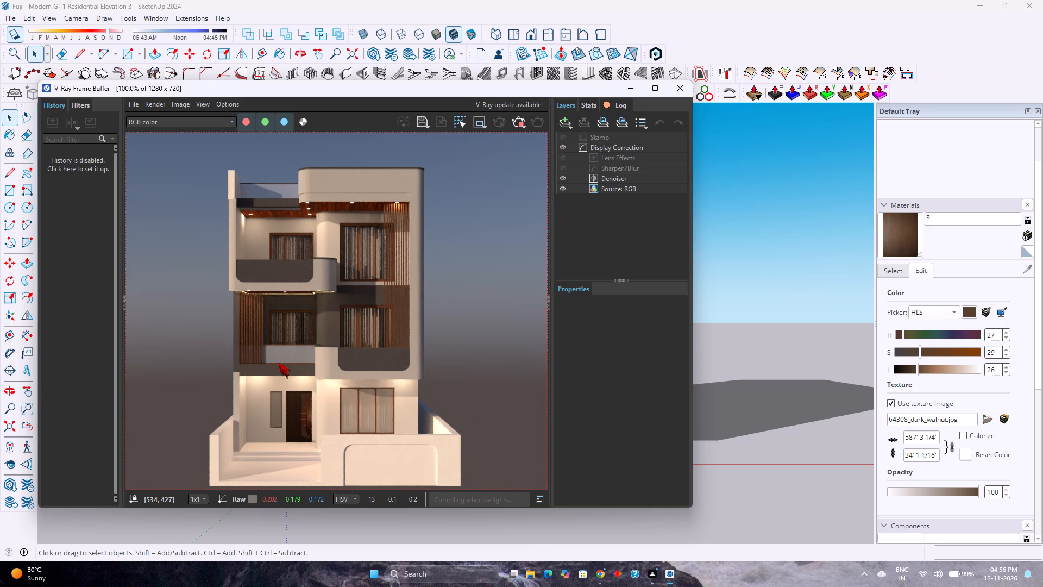
pyautogui.scroll(1, 276, 359)
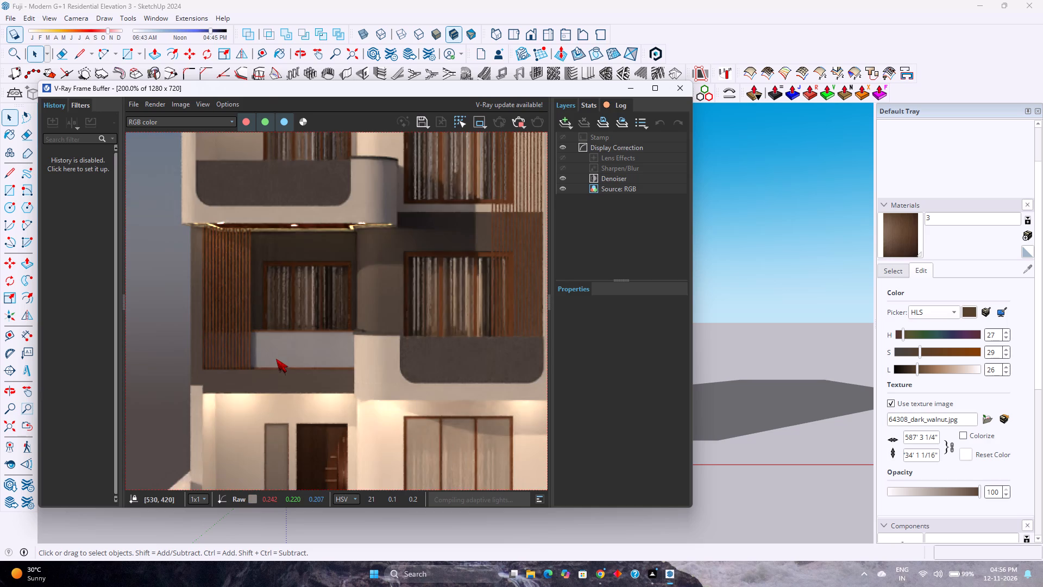
pyautogui.scroll(-1, 276, 359)
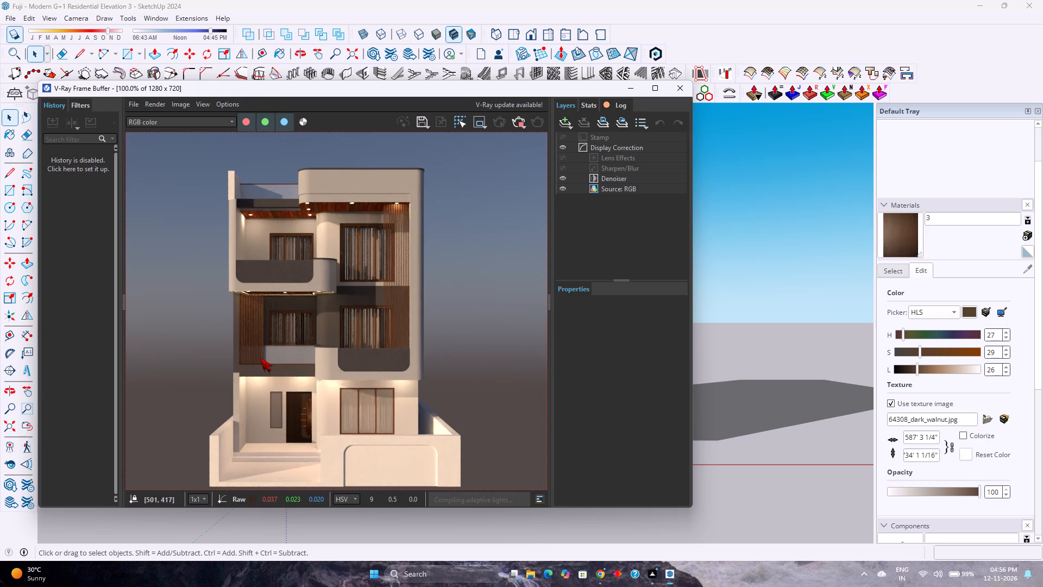
pyautogui.click(626, 85)
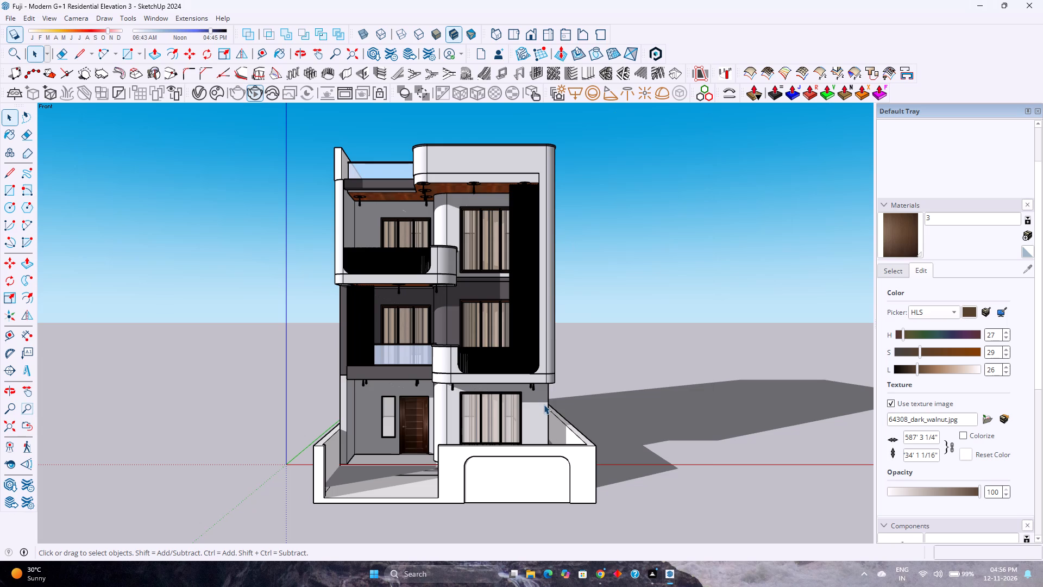
# Select the ground-floor wall group inside the house group and inspect its entity properties and the surrounding facade.
pyautogui.doubleClick(544, 405)
pyautogui.scroll(7, 543, 410)
pyautogui.moveTo(543, 415); pyautogui.dragTo(480, 379, button='middle')
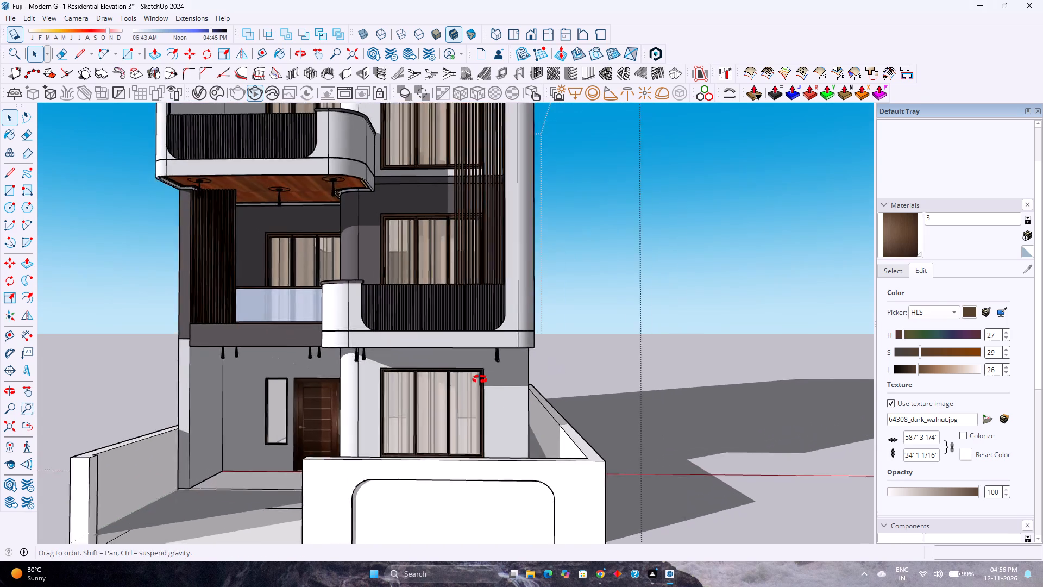
pyautogui.moveTo(480, 379); pyautogui.dragTo(454, 363, button='middle')
pyautogui.scroll(3, 364, 320)
pyautogui.moveTo(365, 320); pyautogui.dragTo(457, 460, button='middle')
pyautogui.scroll(-2, 452, 436)
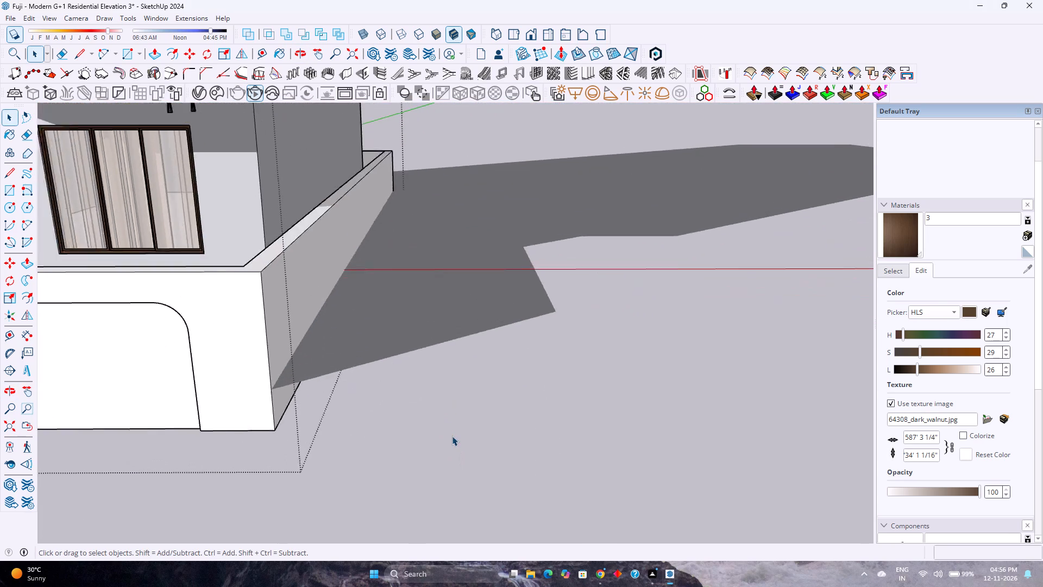
pyautogui.scroll(-10, 452, 436)
pyautogui.click(334, 315)
pyautogui.click(334, 315)
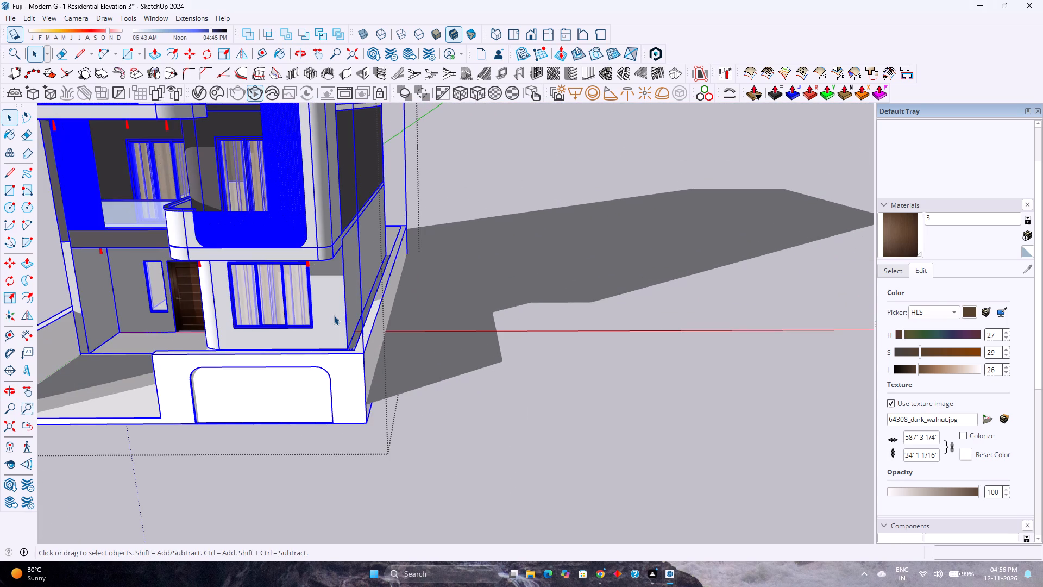
pyautogui.click(334, 315)
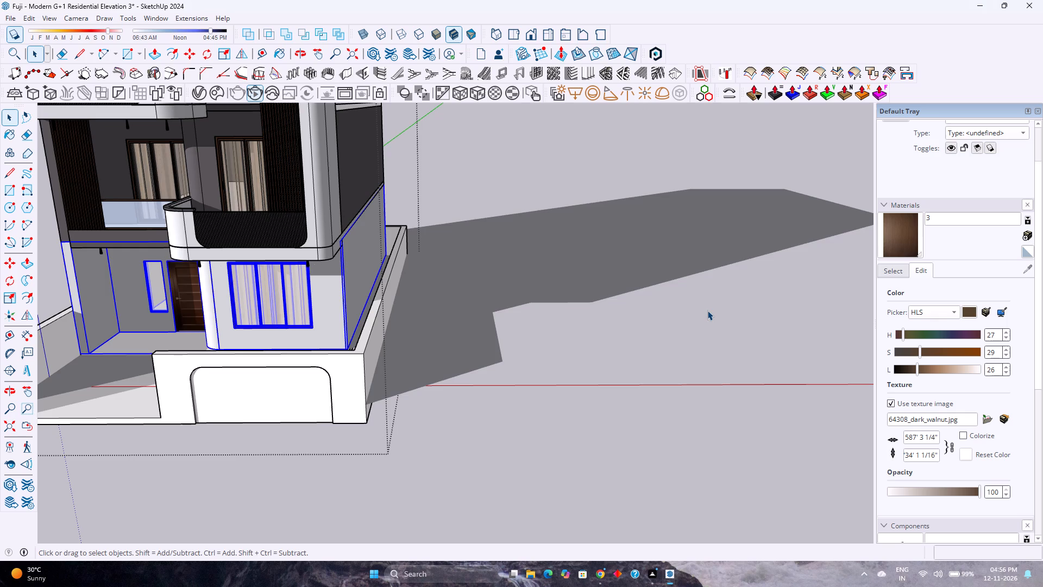
pyautogui.keyDown('shift'); pyautogui.moveTo(711, 308); pyautogui.dragTo(793, 442, button='middle'); pyautogui.keyUp('shift')
pyautogui.scroll(-2, 707, 342)
pyautogui.moveTo(711, 349); pyautogui.dragTo(671, 317, button='middle')
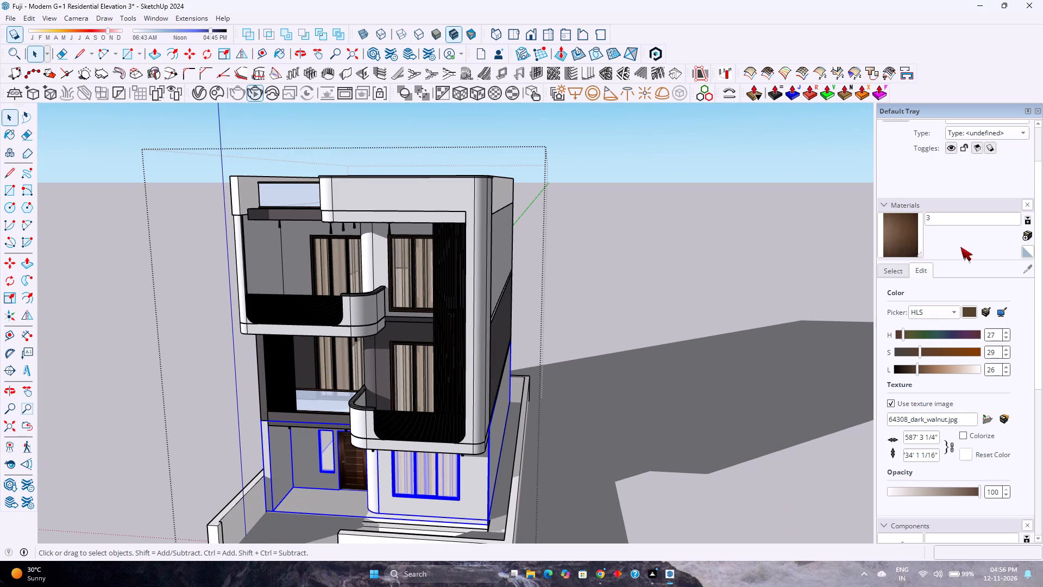
pyautogui.scroll(5, 929, 253)
pyautogui.scroll(1, 501, 422)
pyautogui.moveTo(501, 422); pyautogui.dragTo(466, 386, button='middle')
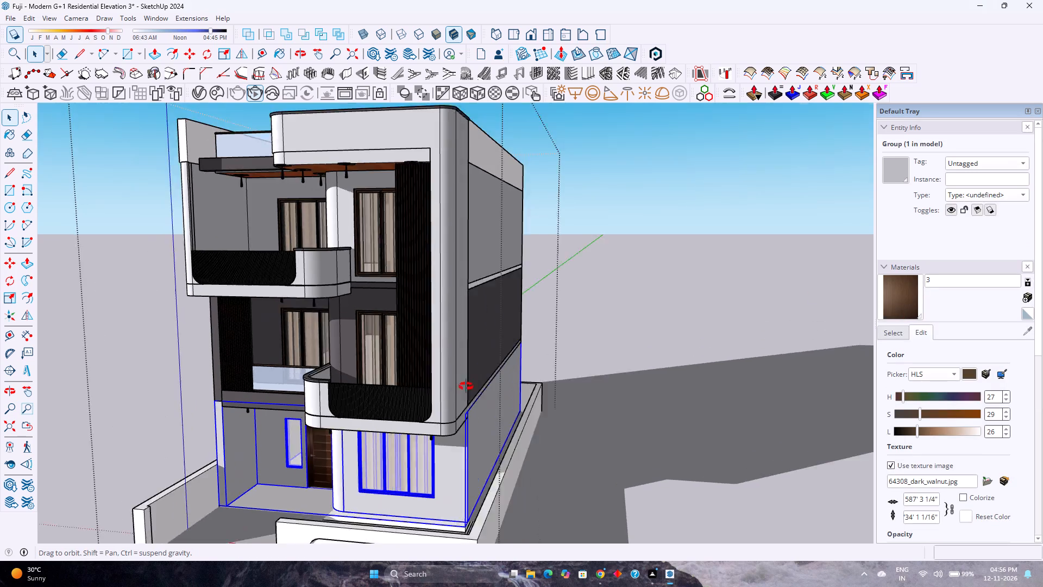
pyautogui.moveTo(466, 386); pyautogui.dragTo(495, 386, button='middle')
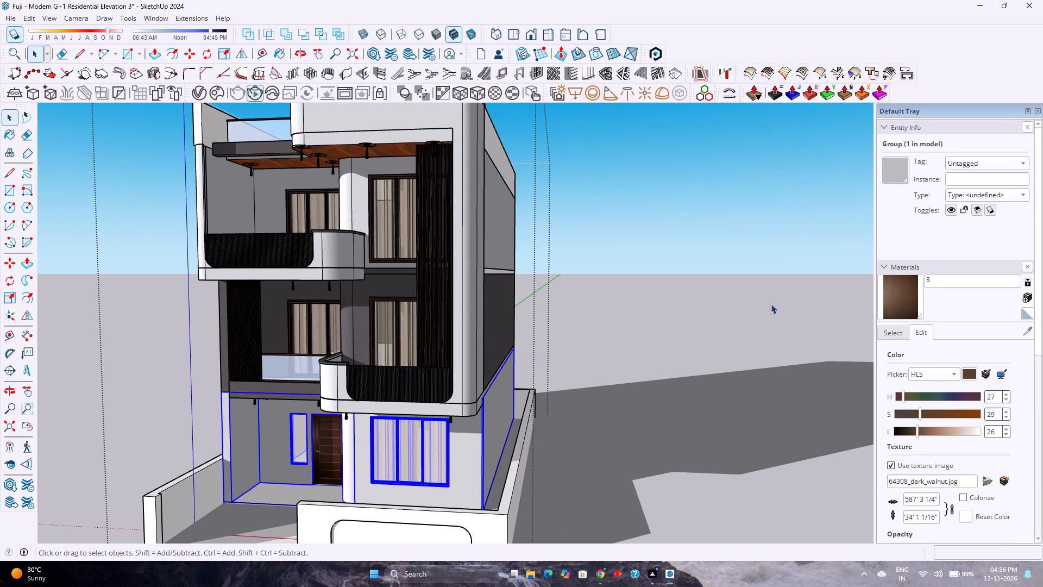
# Check the paint assigned to the individual faces of the curved two-storey frame and its balcony corner.
pyautogui.doubleClick(467, 308)
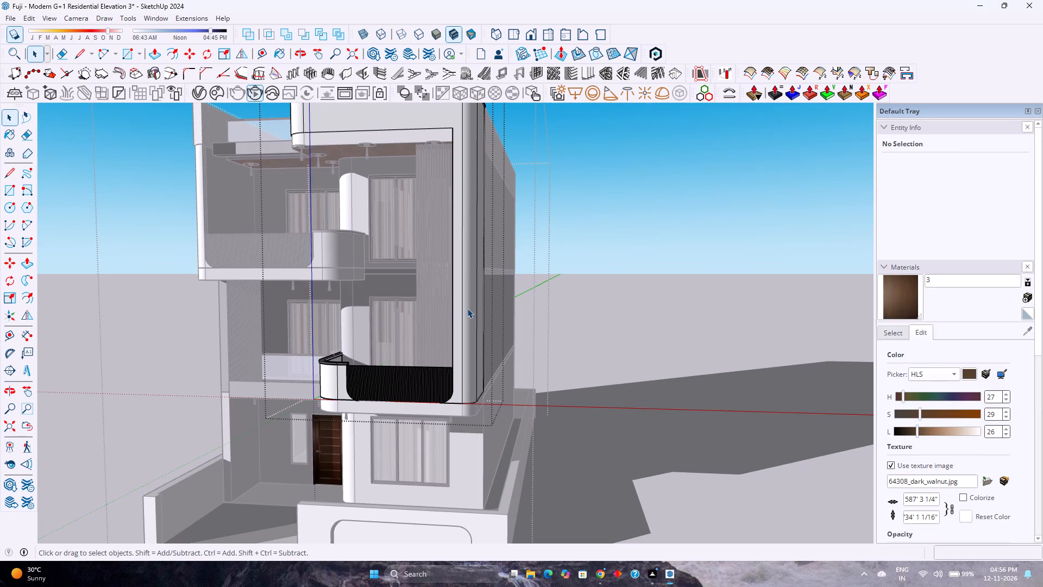
pyautogui.click(464, 311)
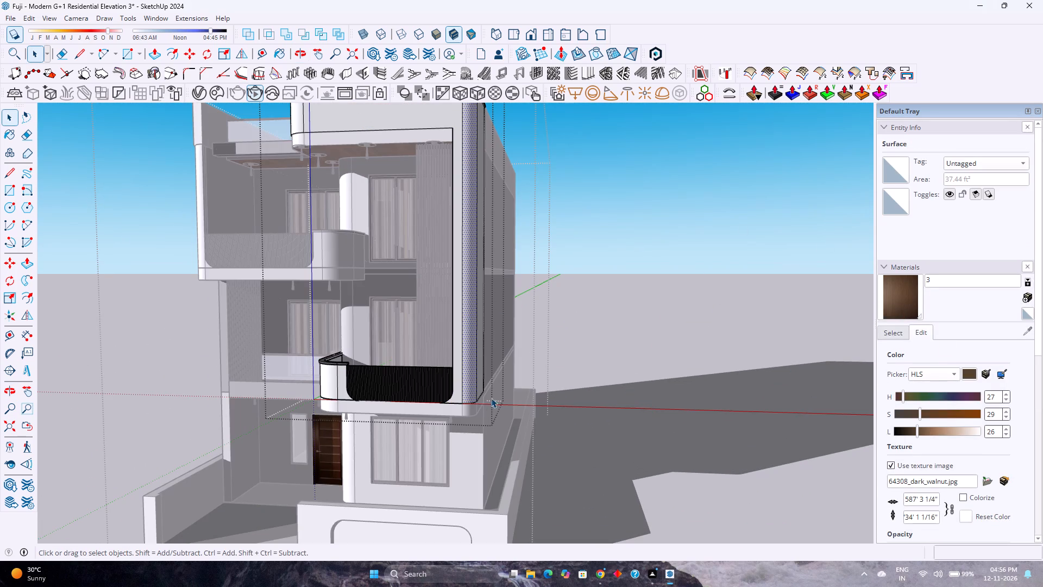
pyautogui.scroll(4, 480, 404)
pyautogui.click(444, 386)
pyautogui.click(432, 411)
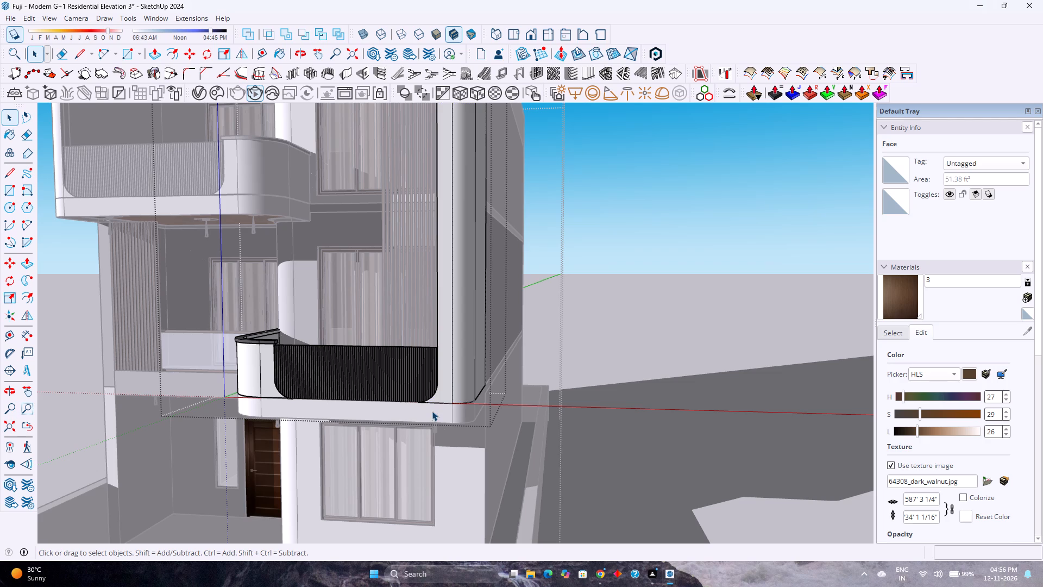
pyautogui.click(245, 372)
pyautogui.click(892, 176)
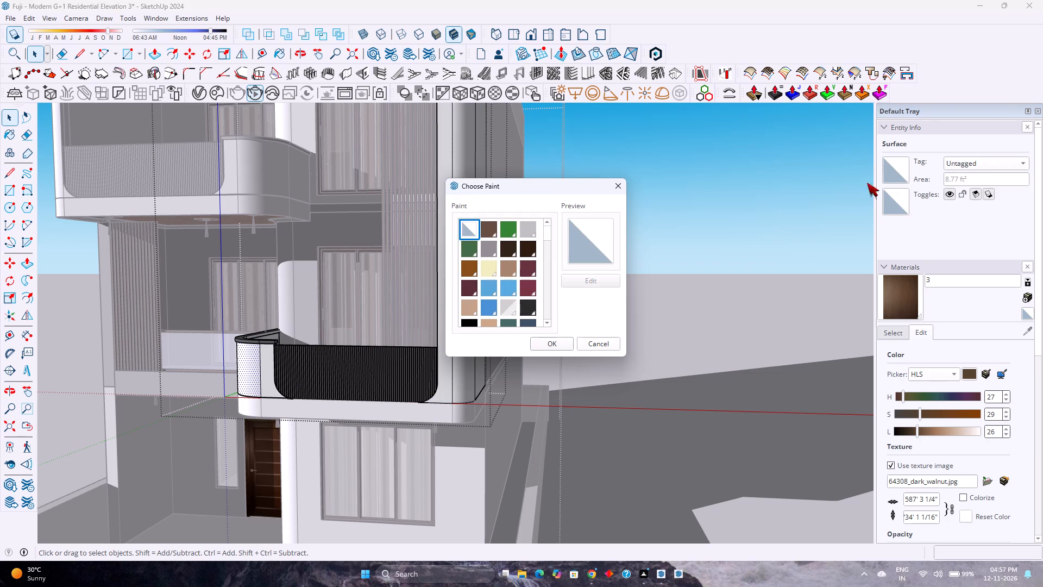
pyautogui.click(613, 186)
pyautogui.press('Escape')
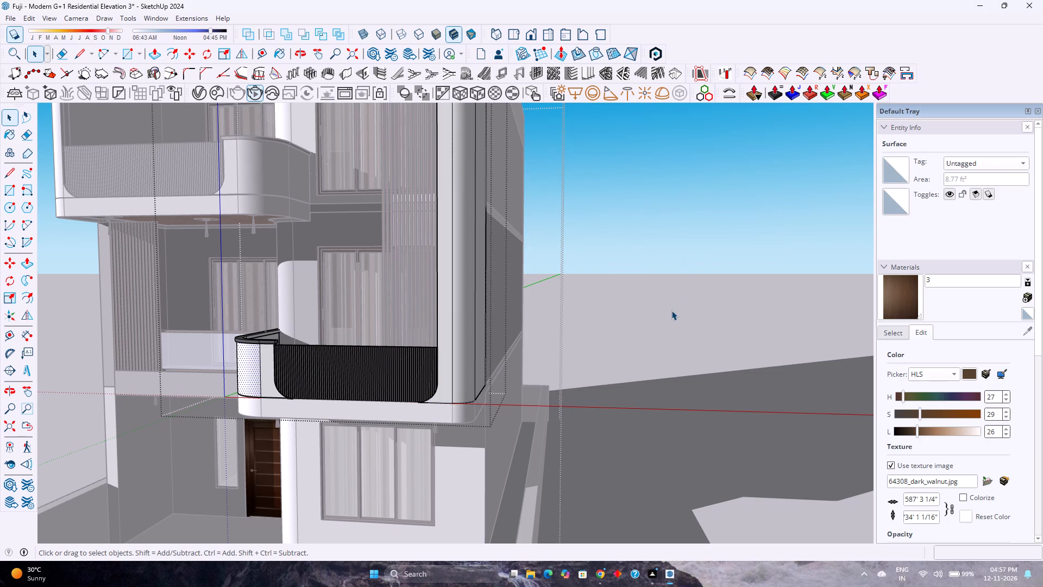
pyautogui.click(668, 305)
# Inspect the material settings of the paint applied to the whole curved two-storey frame group.
pyautogui.moveTo(636, 321); pyautogui.dragTo(639, 437, button='middle')
pyautogui.scroll(-4, 630, 409)
pyautogui.scroll(-3, 386, 246)
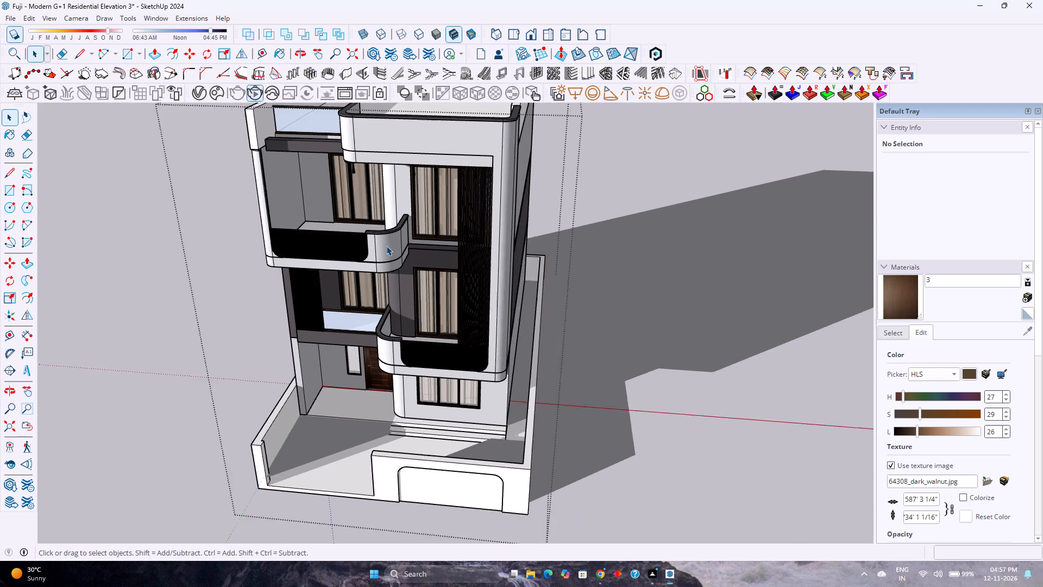
pyautogui.click(481, 154)
pyautogui.click(481, 154)
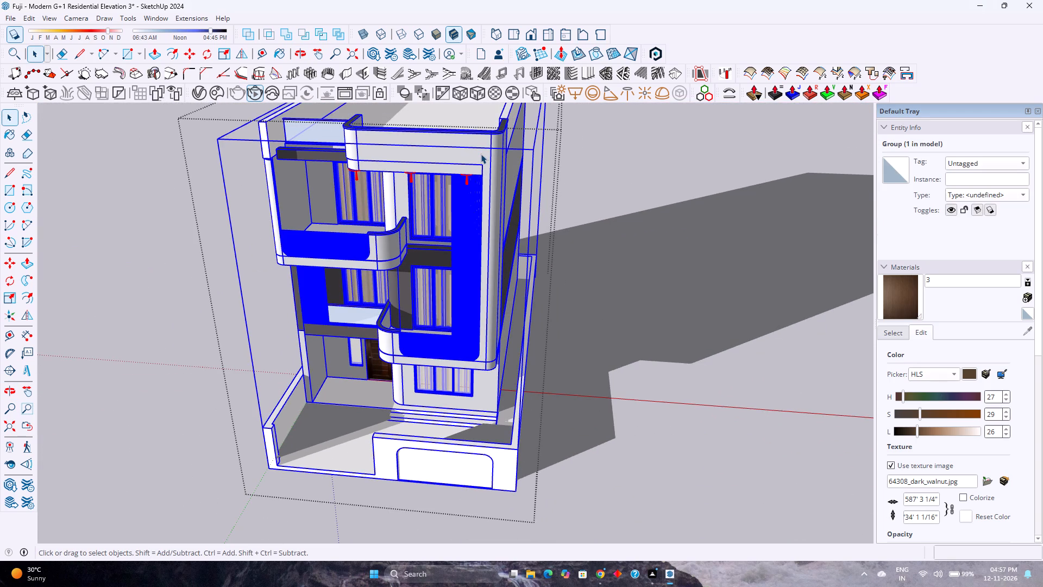
pyautogui.click(481, 154)
pyautogui.click(481, 154)
pyautogui.click(481, 154)
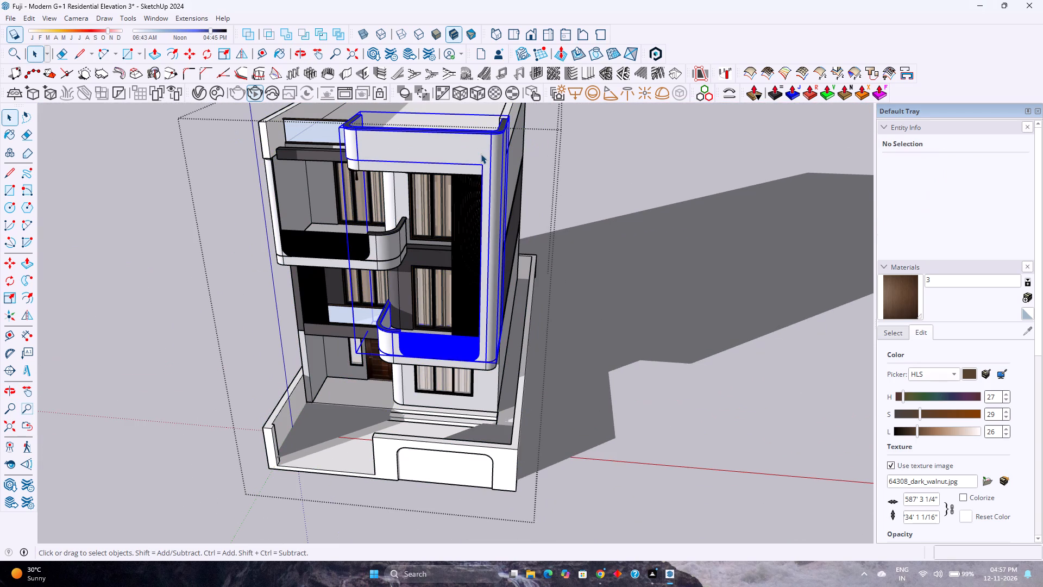
pyautogui.click(891, 179)
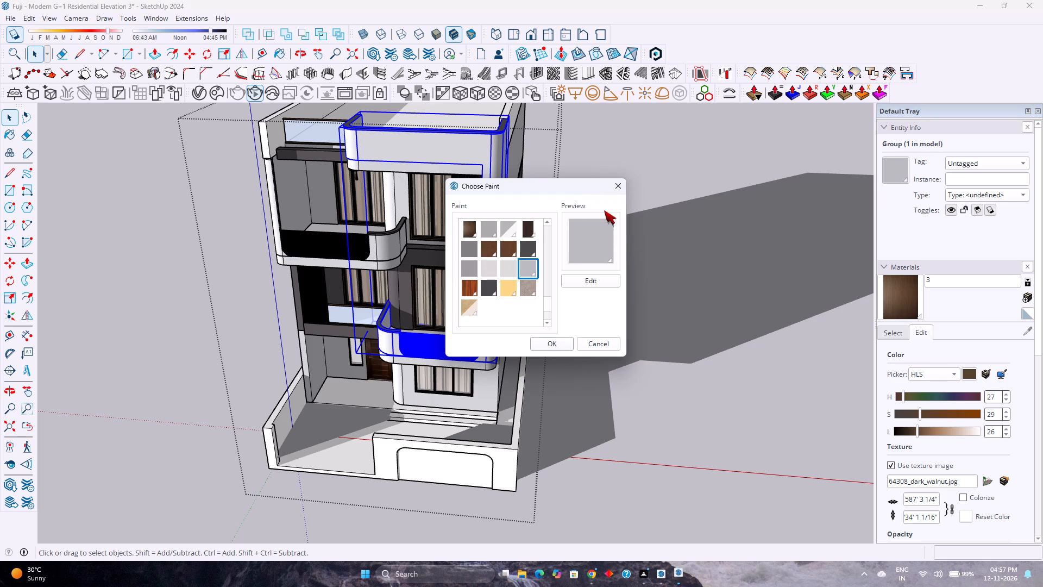
pyautogui.click(568, 280)
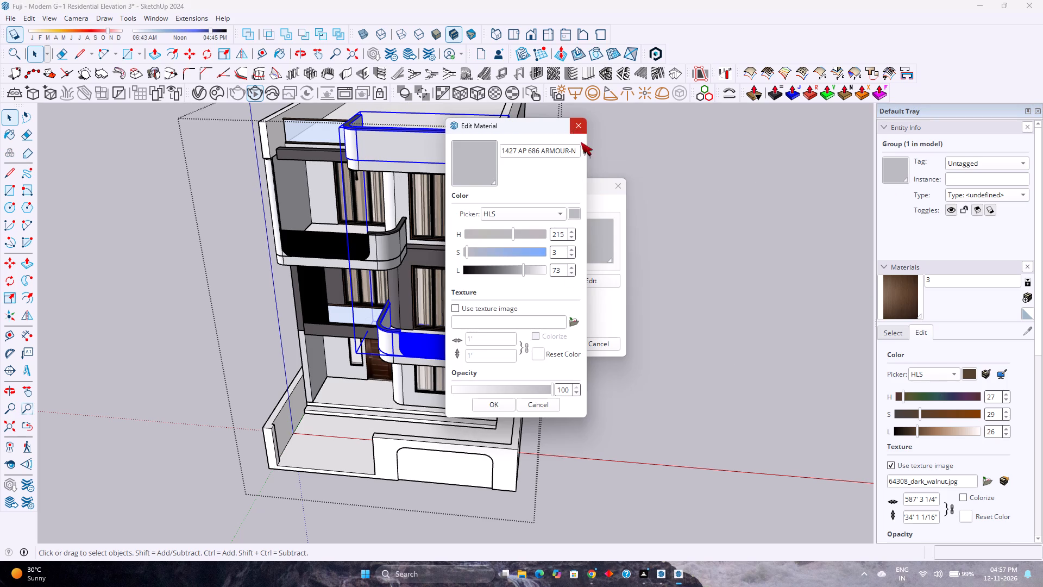
pyautogui.click(511, 404)
pyautogui.click(601, 244)
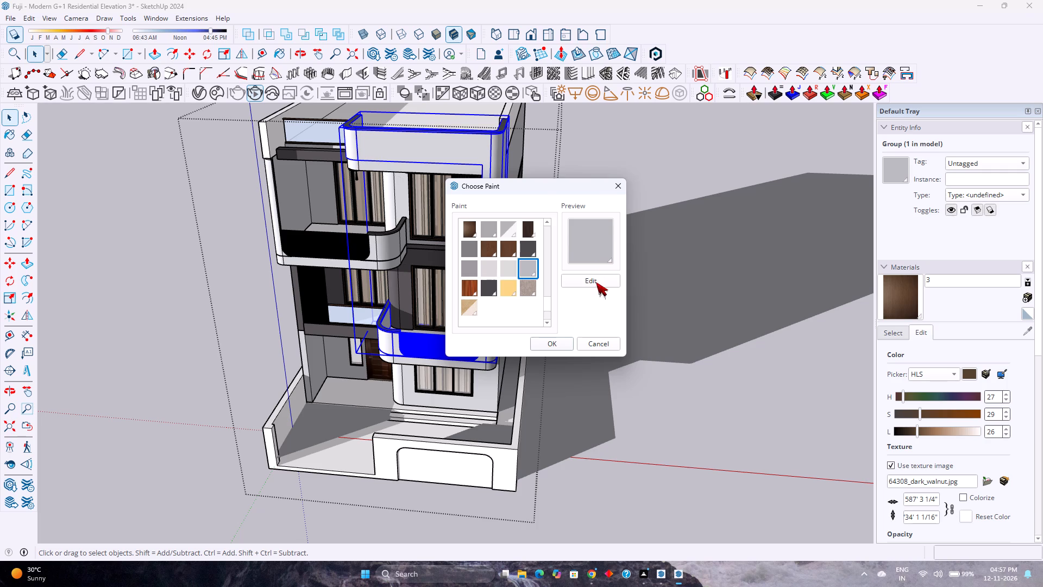
pyautogui.click(595, 287)
pyautogui.click(535, 403)
pyautogui.click(616, 401)
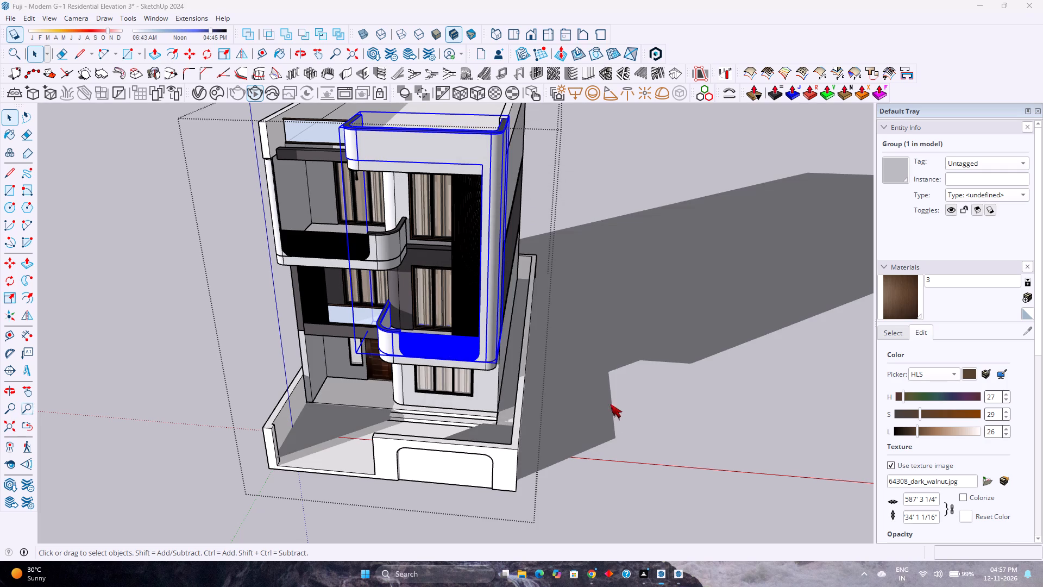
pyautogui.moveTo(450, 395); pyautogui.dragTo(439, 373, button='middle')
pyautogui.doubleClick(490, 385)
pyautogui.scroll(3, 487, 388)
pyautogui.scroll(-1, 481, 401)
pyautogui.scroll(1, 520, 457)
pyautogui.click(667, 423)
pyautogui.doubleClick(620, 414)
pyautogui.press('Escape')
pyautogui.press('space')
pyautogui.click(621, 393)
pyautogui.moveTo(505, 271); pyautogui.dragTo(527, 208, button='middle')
# Close the paint chooser, keeping the current 1427 AP 686 ARMOUR-N paint on the curved frame group.
pyautogui.click(676, 573)
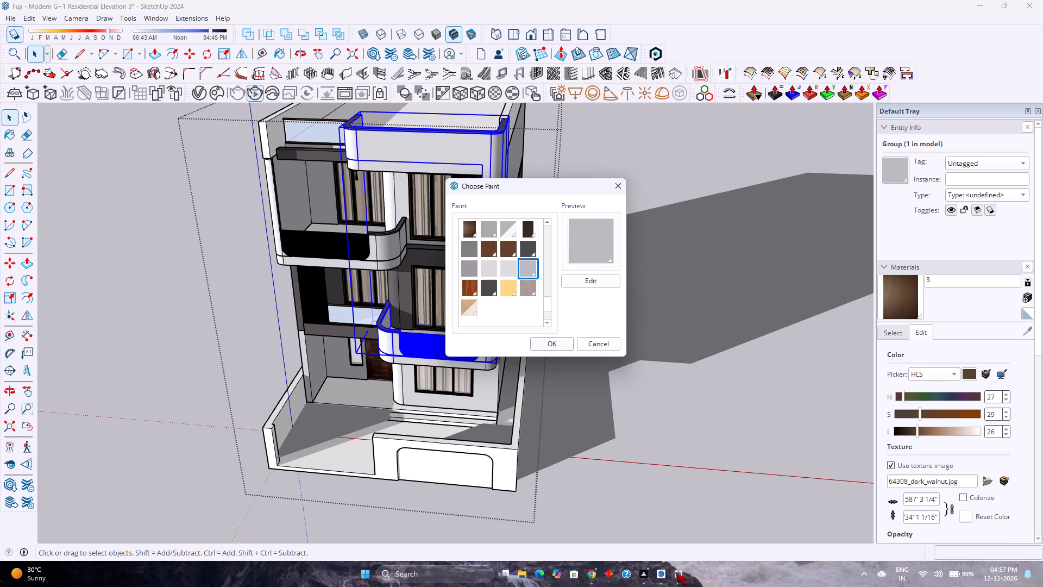
pyautogui.click(556, 340)
pyautogui.click(587, 411)
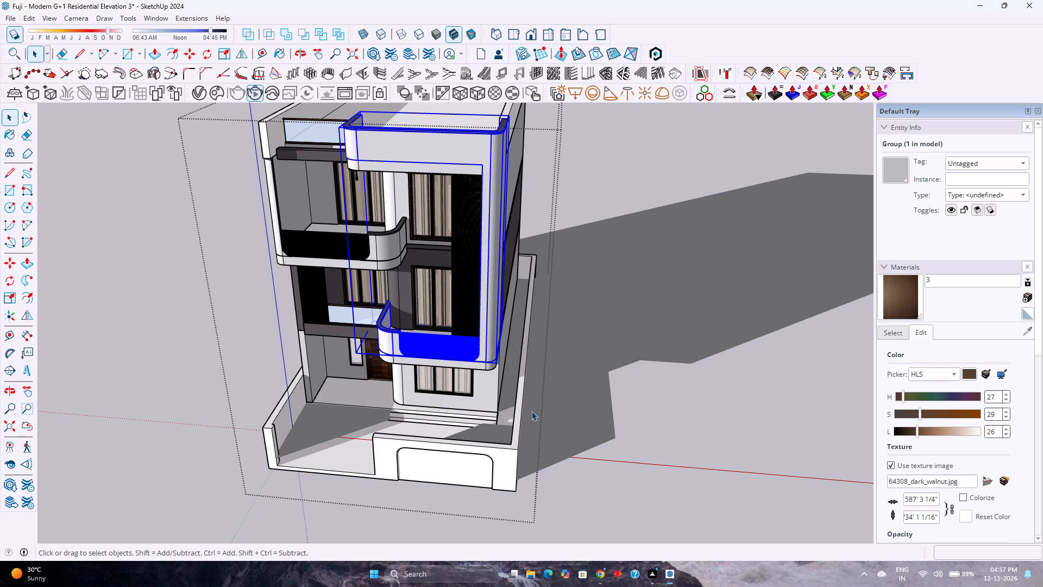
# Check the paint assigned to the ground-floor wall group inside the house group, keeping the current material.
pyautogui.scroll(2, 505, 408)
pyautogui.moveTo(501, 408); pyautogui.dragTo(519, 360, button='middle')
pyautogui.click(505, 364)
pyautogui.doubleClick(492, 365)
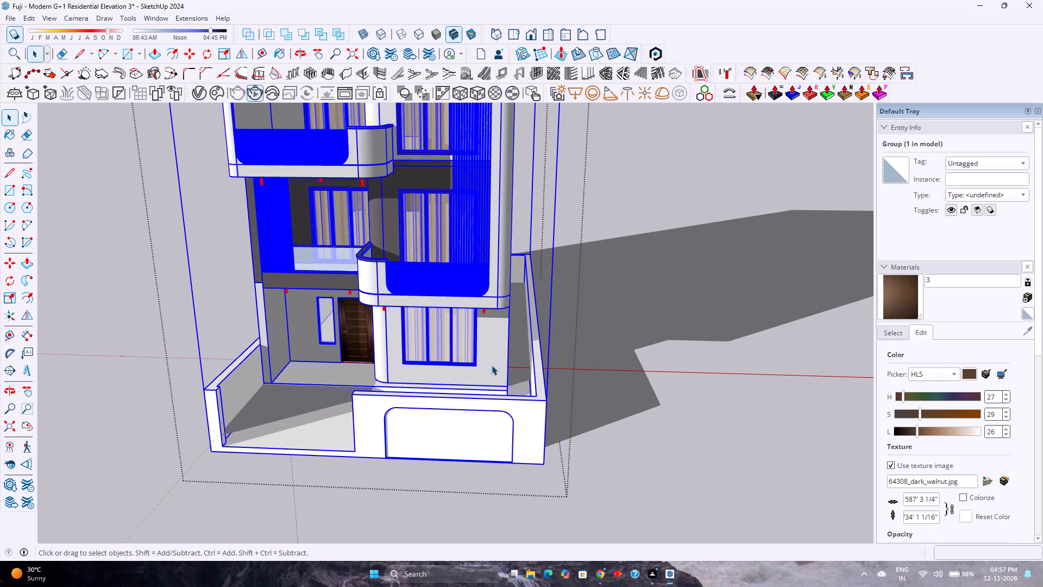
pyautogui.scroll(1, 492, 365)
pyautogui.click(492, 365)
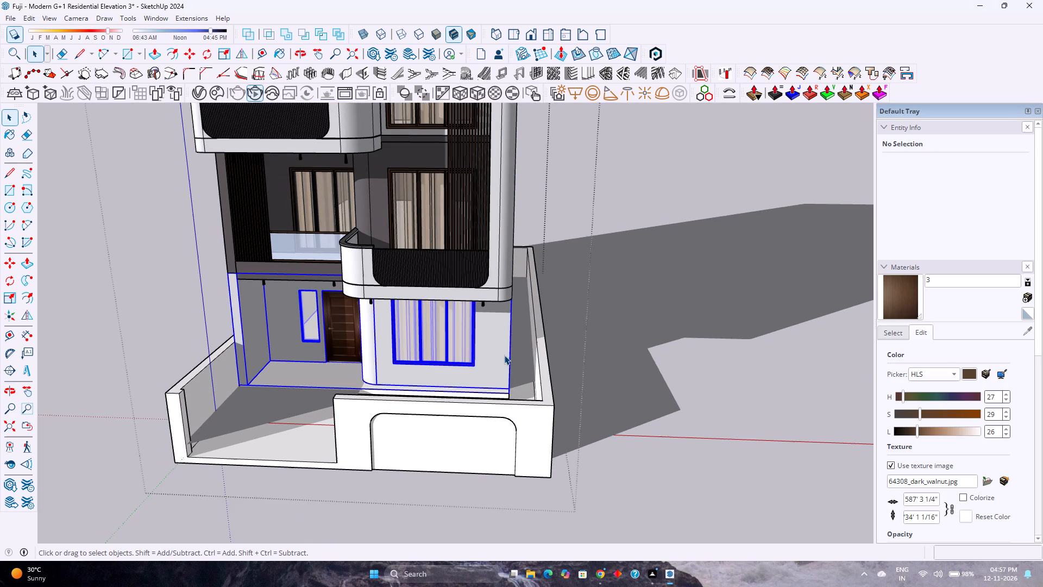
pyautogui.click(901, 171)
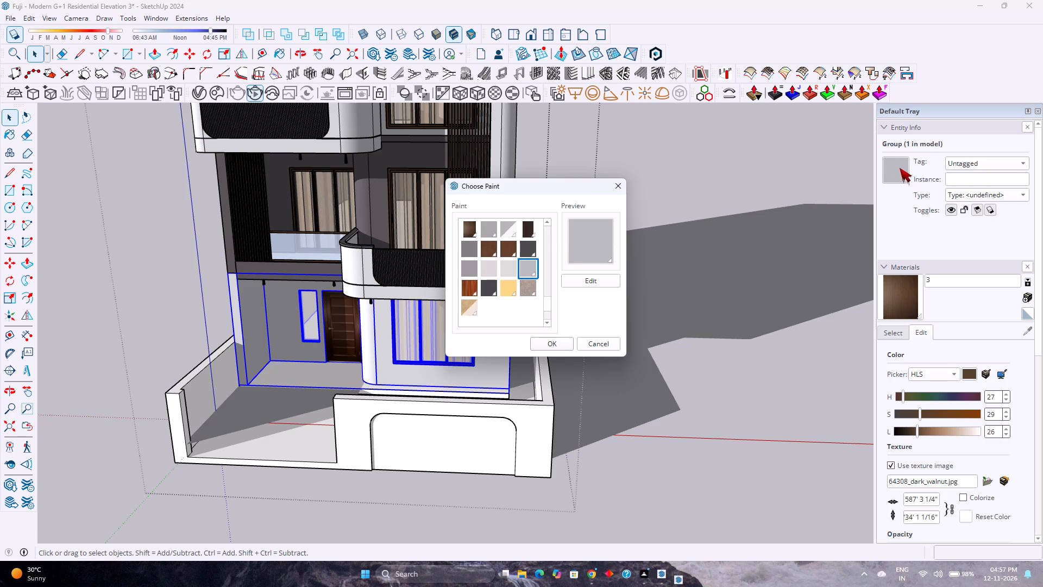
pyautogui.click(549, 344)
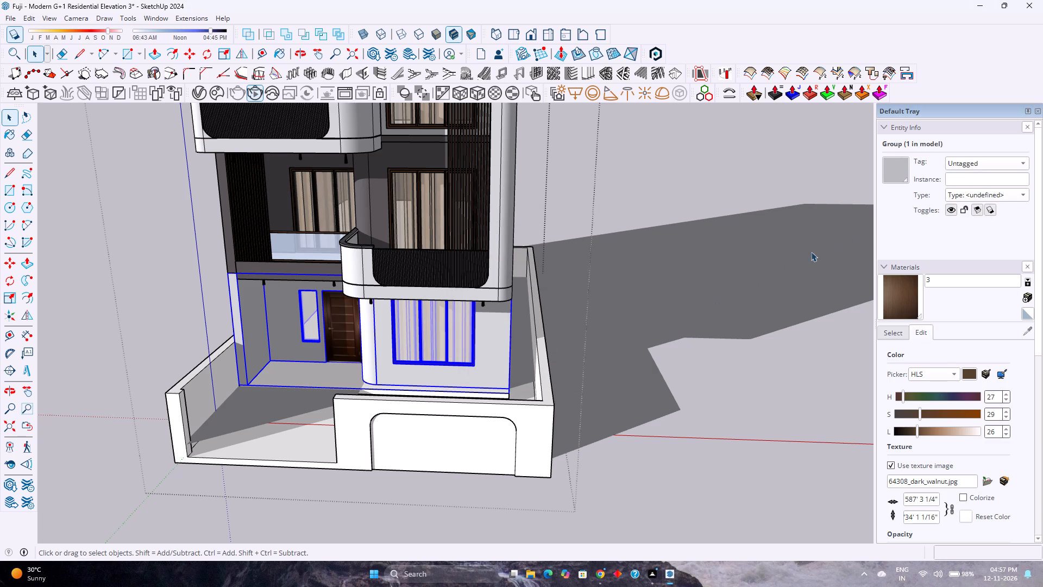
pyautogui.scroll(-2, 661, 371)
pyautogui.click(599, 453)
# Paint the porch floor slab and the entrance step below it with Granite Tile from the Tile collection.
pyautogui.scroll(6, 400, 409)
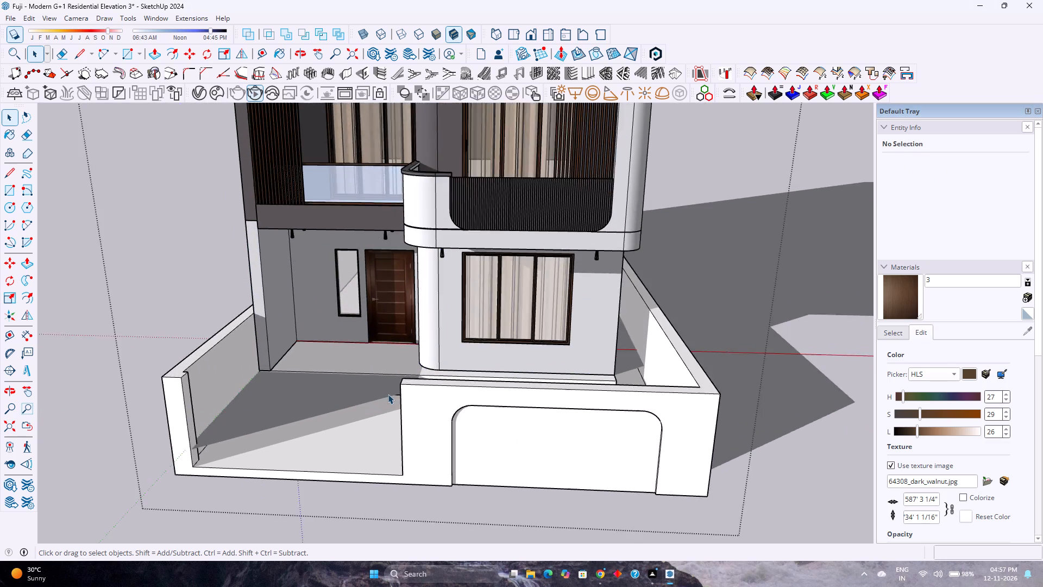
pyautogui.moveTo(393, 394); pyautogui.dragTo(507, 441, button='middle')
pyautogui.scroll(5, 503, 434)
pyautogui.doubleClick(459, 382)
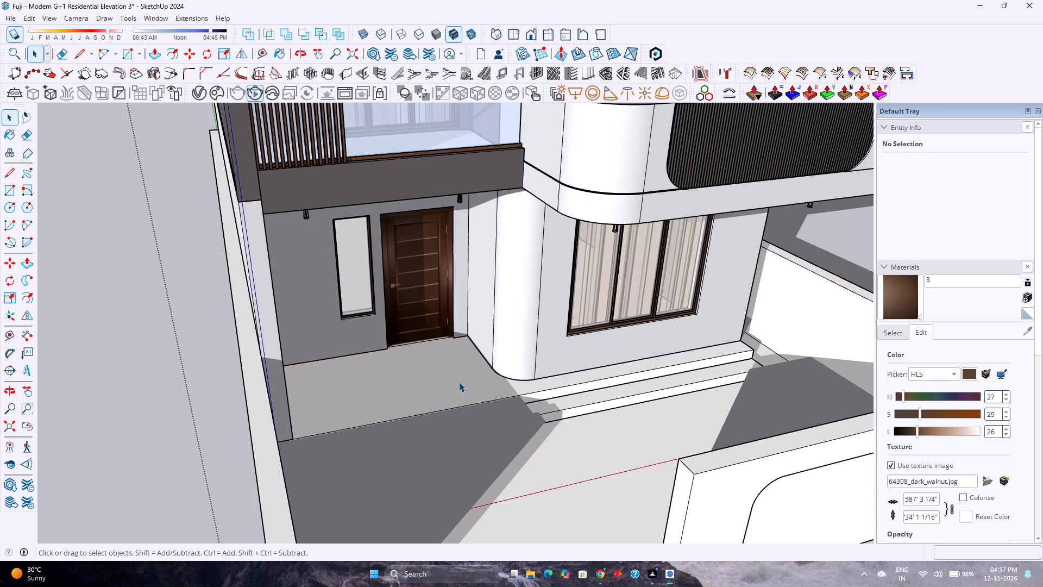
pyautogui.scroll(3, 459, 382)
pyautogui.doubleClick(459, 382)
pyautogui.click(458, 382)
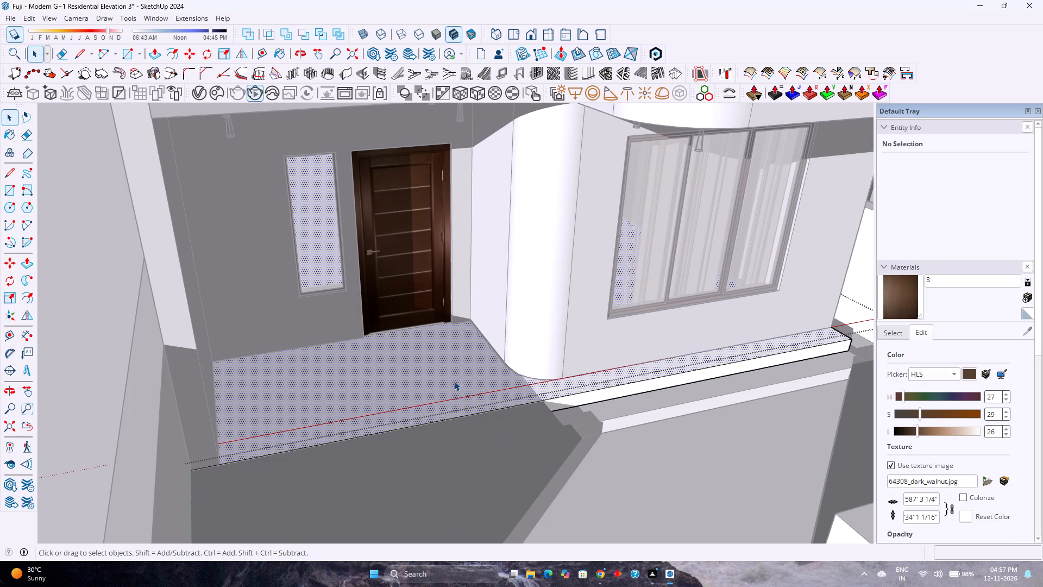
pyautogui.press('Escape')
pyautogui.click(461, 377)
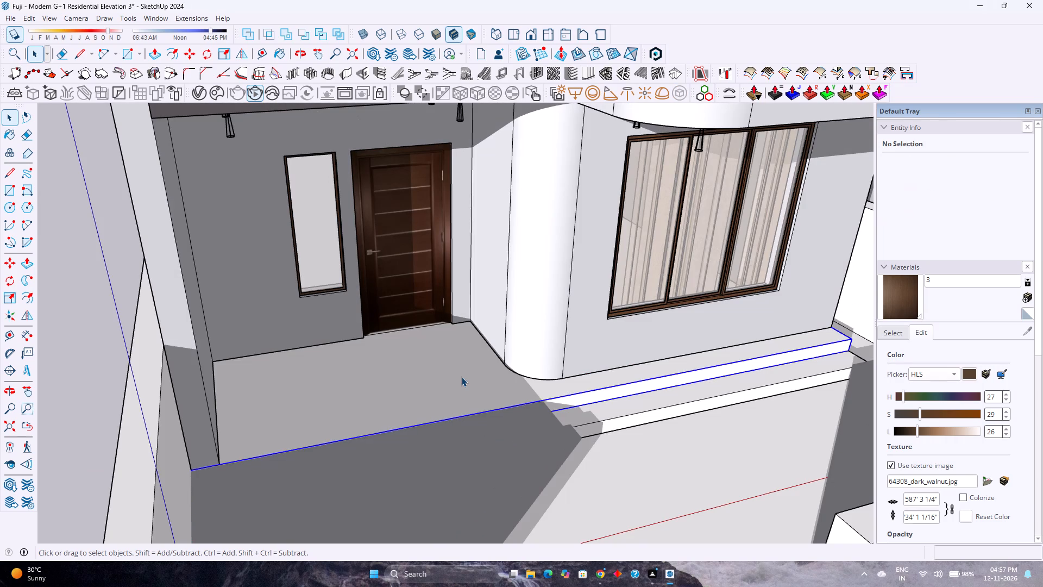
pyautogui.click(894, 331)
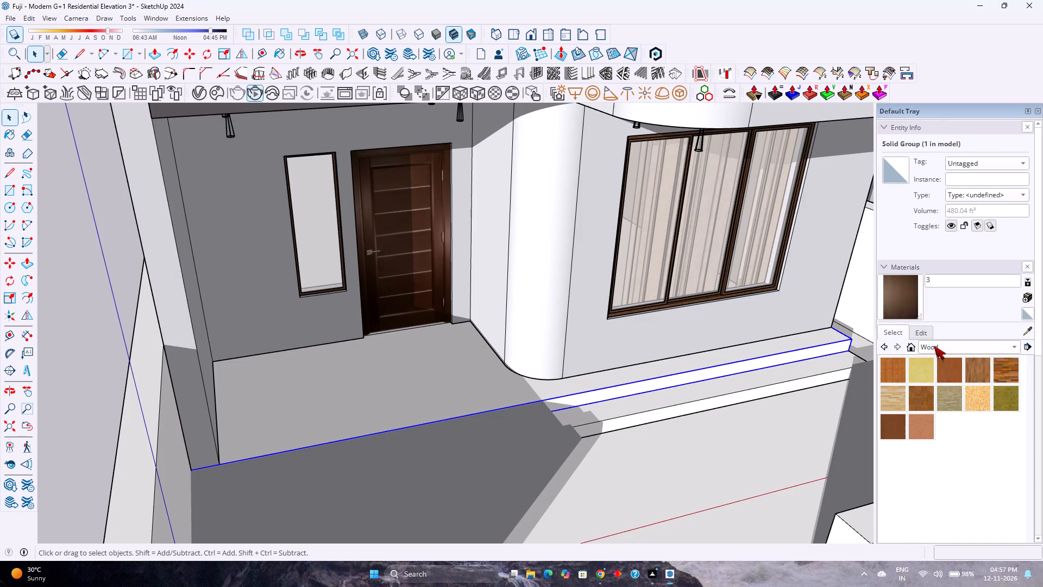
pyautogui.click(931, 343)
pyautogui.click(913, 319)
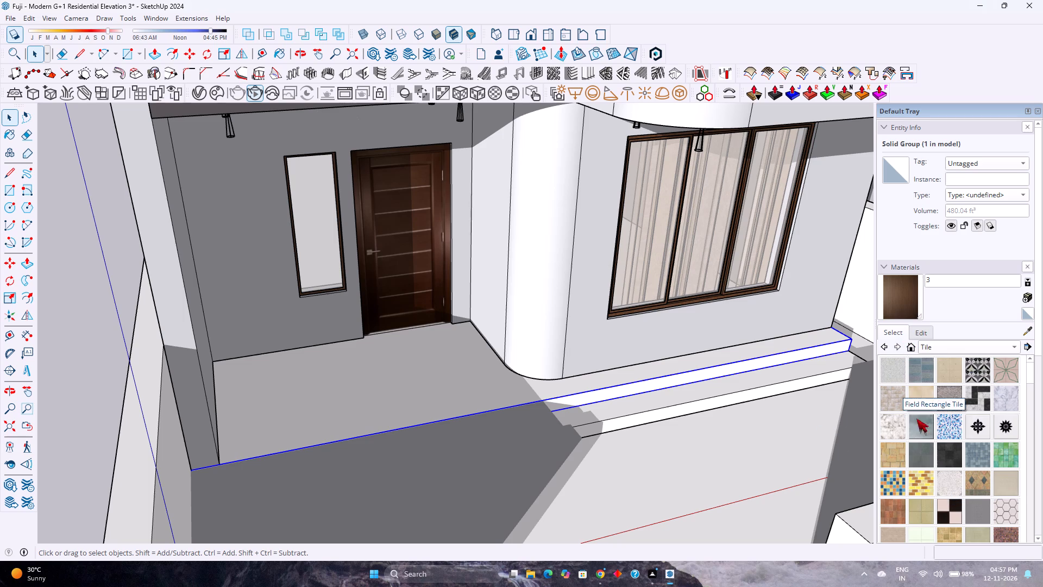
pyautogui.click(896, 407)
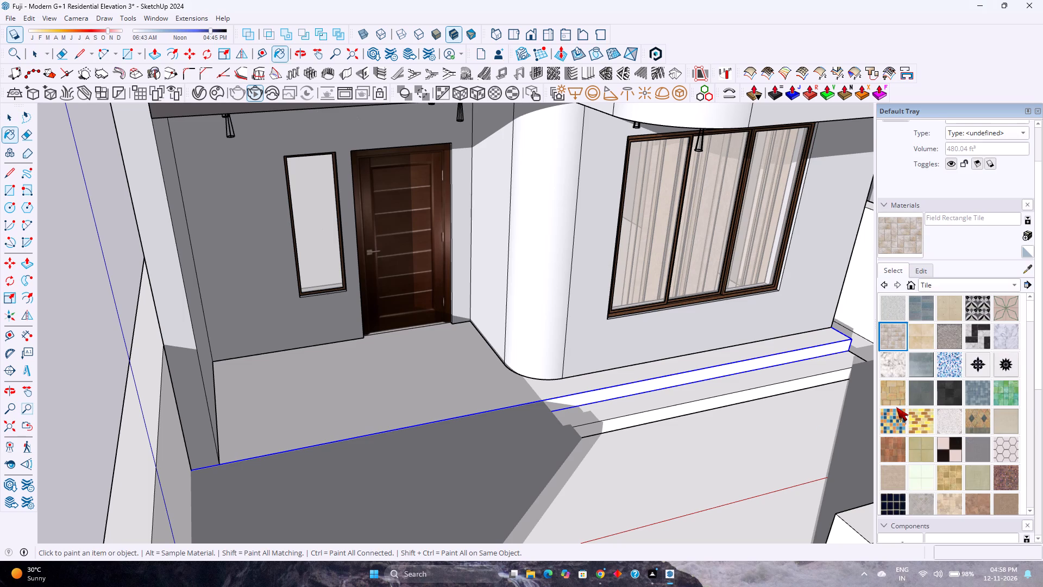
pyautogui.scroll(-4, 919, 473)
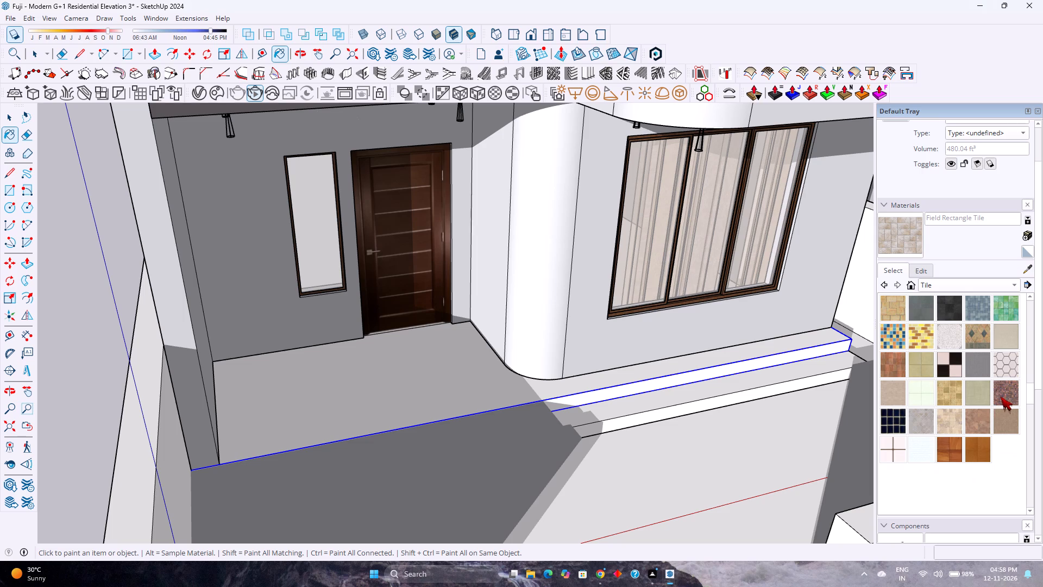
pyautogui.scroll(1, 994, 401)
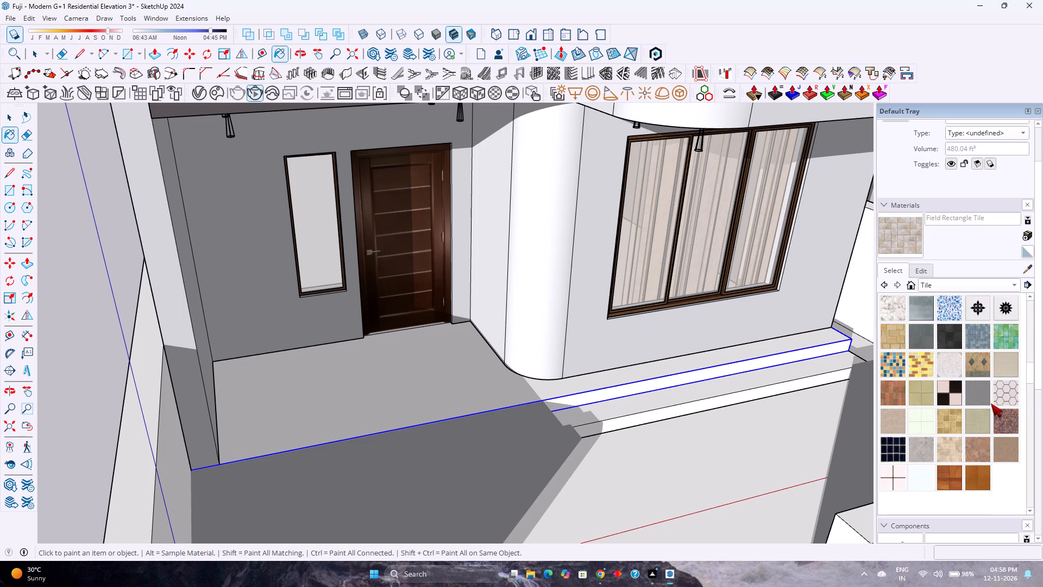
pyautogui.scroll(3, 992, 423)
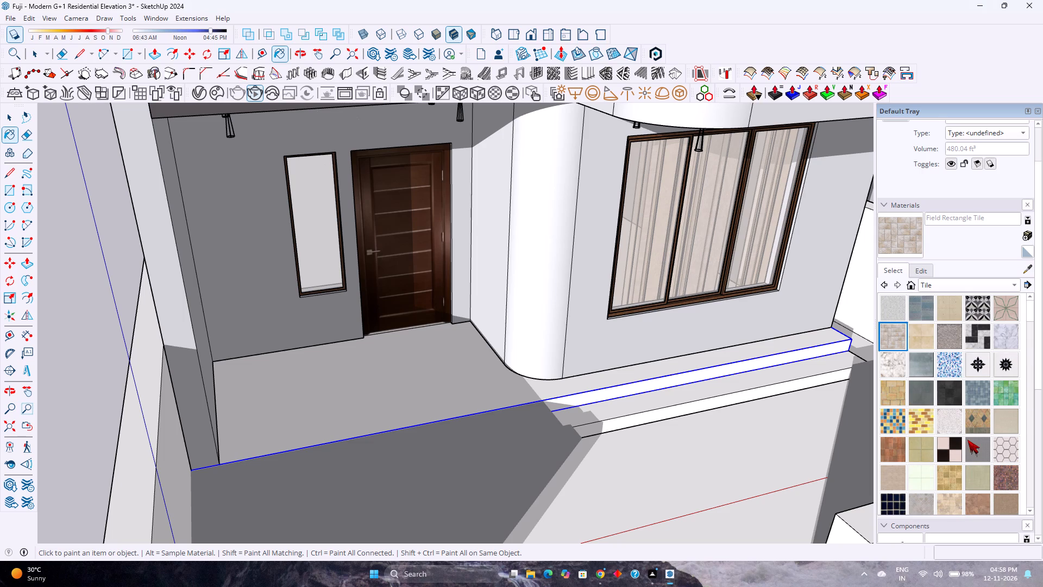
pyautogui.click(956, 339)
pyautogui.click(475, 380)
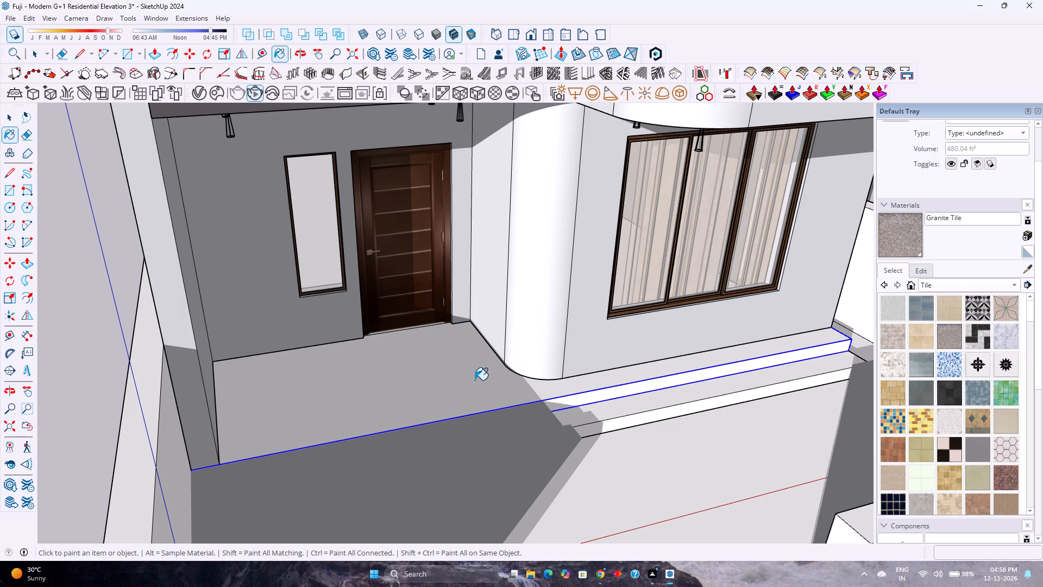
pyautogui.click(597, 417)
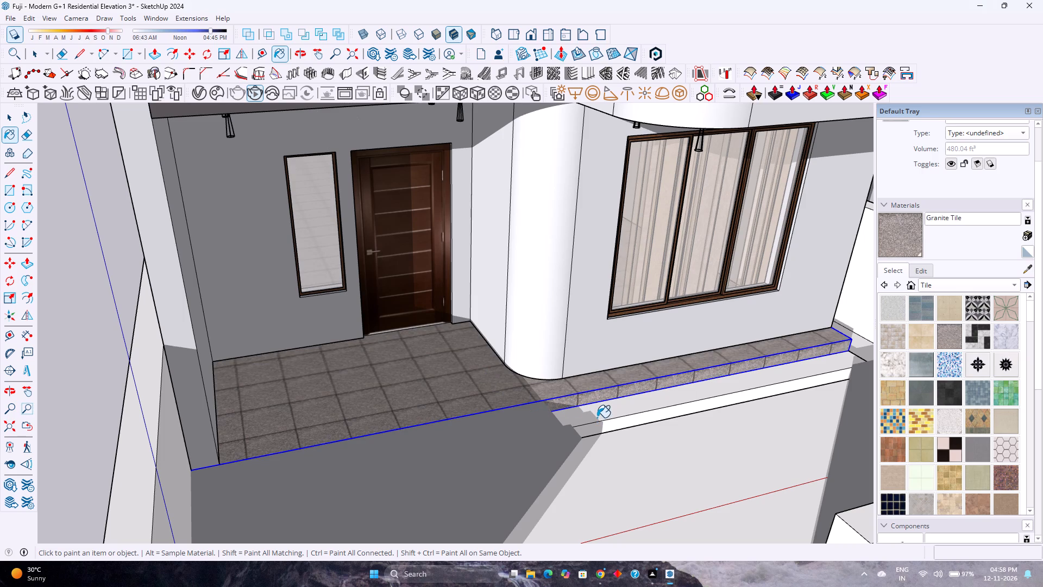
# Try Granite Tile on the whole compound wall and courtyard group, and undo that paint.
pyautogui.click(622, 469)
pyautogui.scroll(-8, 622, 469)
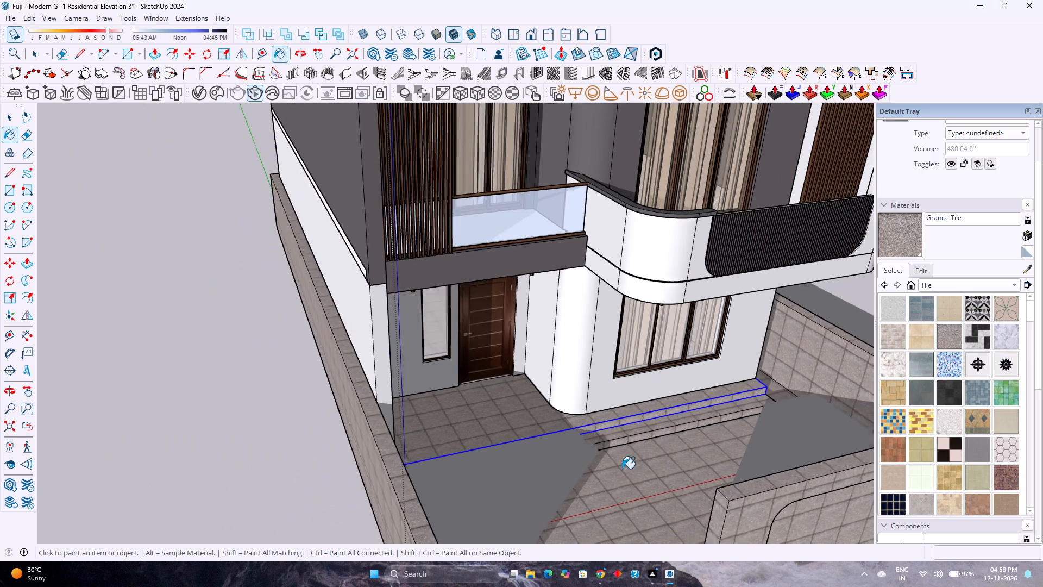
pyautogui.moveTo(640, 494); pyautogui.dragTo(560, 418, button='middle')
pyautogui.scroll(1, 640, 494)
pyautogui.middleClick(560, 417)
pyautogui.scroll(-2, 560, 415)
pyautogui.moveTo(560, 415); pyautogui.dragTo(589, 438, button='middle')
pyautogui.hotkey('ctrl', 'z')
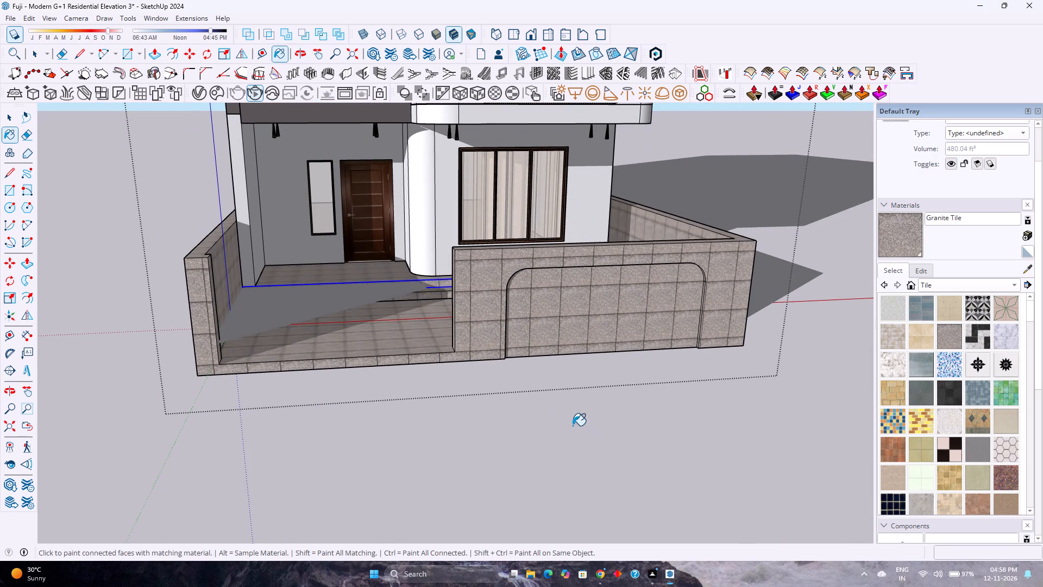
# Inside the compound wall group, paint only the courtyard floor face with Granite Tile.
pyautogui.press('space')
pyautogui.scroll(1, 409, 319)
pyautogui.doubleClick(409, 318)
pyautogui.scroll(1, 409, 319)
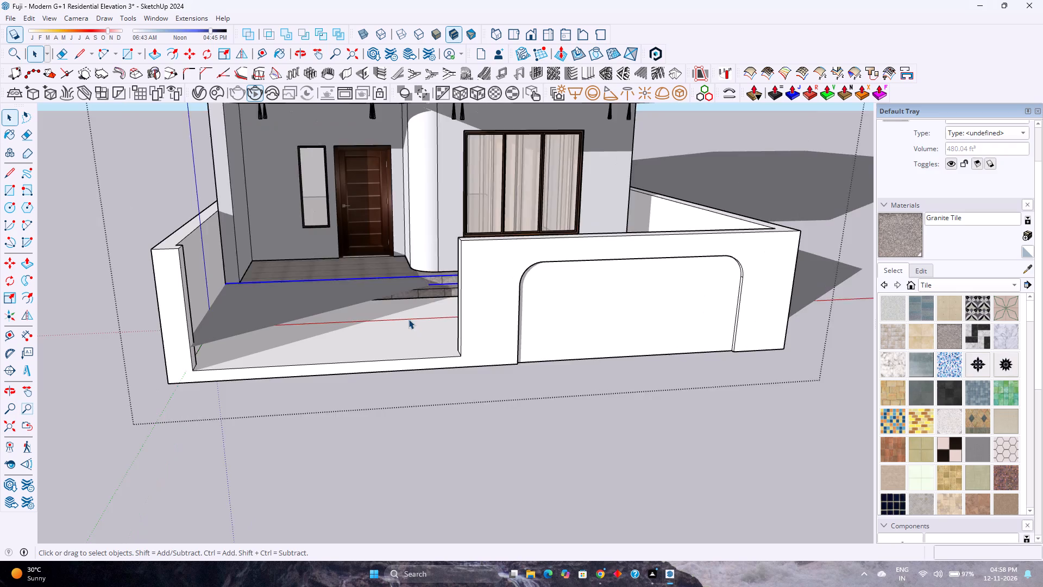
pyautogui.scroll(2, 409, 319)
pyautogui.moveTo(409, 319); pyautogui.dragTo(450, 368, button='middle')
pyautogui.click(425, 332)
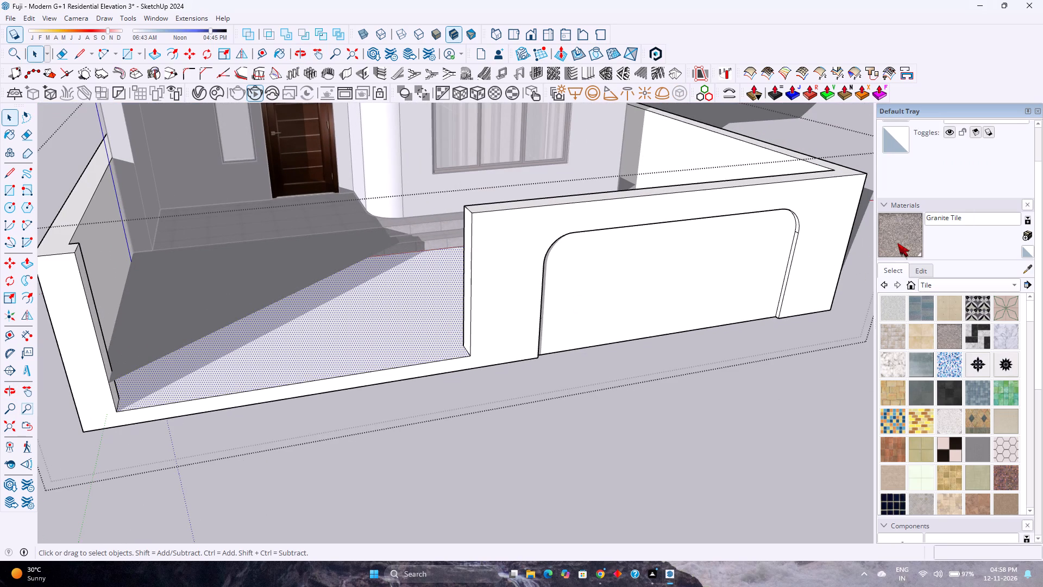
pyautogui.click(897, 243)
pyautogui.click(393, 315)
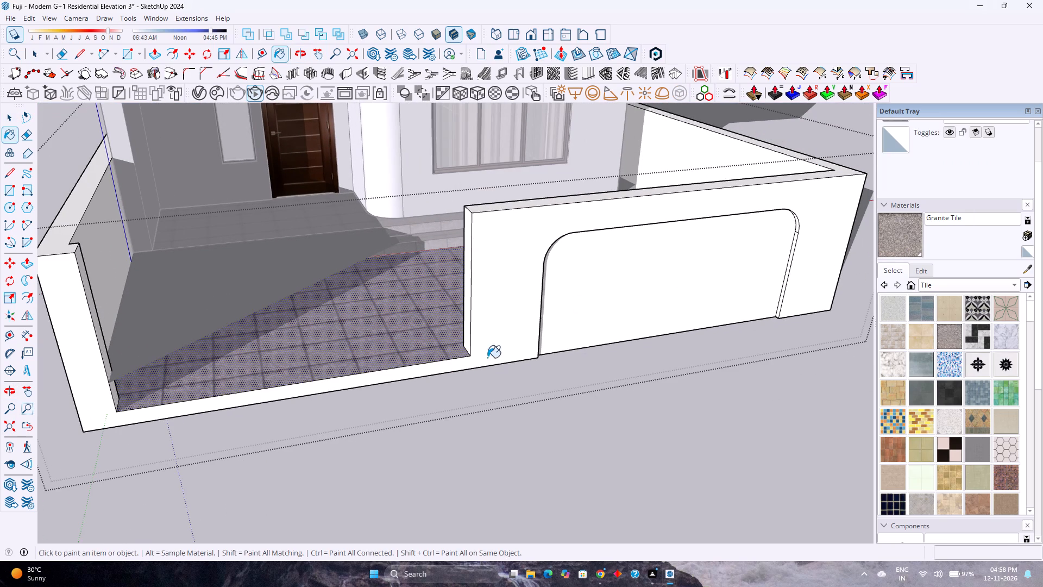
# Set the Granite Tile texture size to 2' by 2' for the courtyard floor.
pyautogui.click(929, 265)
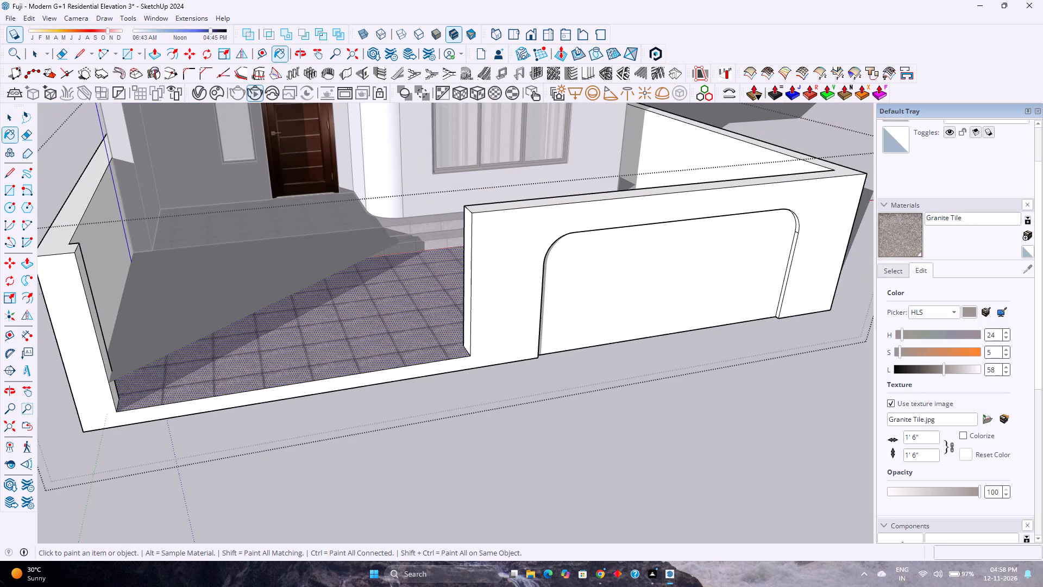
pyautogui.moveTo(927, 435); pyautogui.dragTo(903, 434)
pyautogui.press('2')
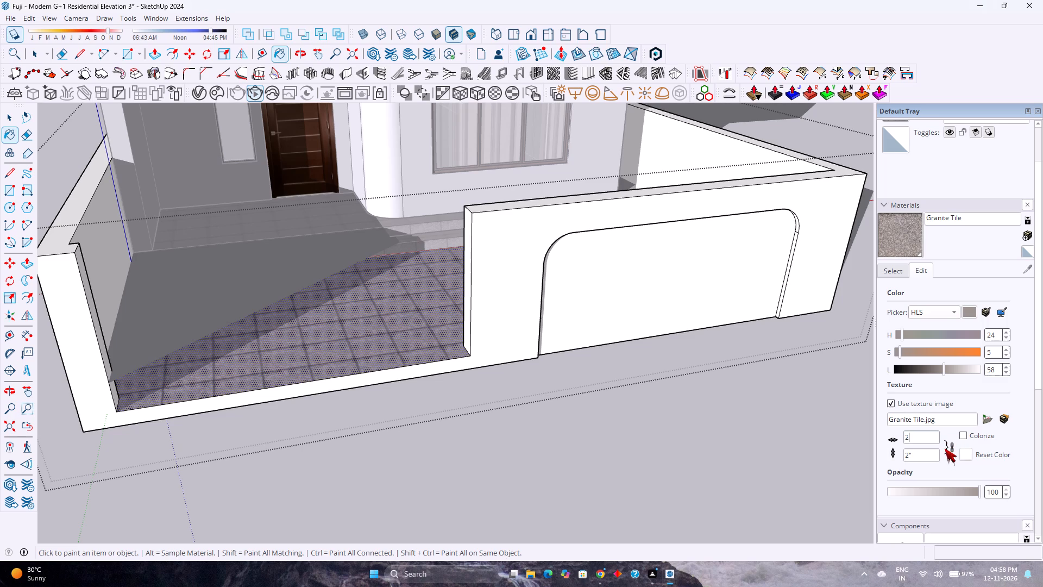
pyautogui.press("'")
pyautogui.press('Return')
pyautogui.press('space')
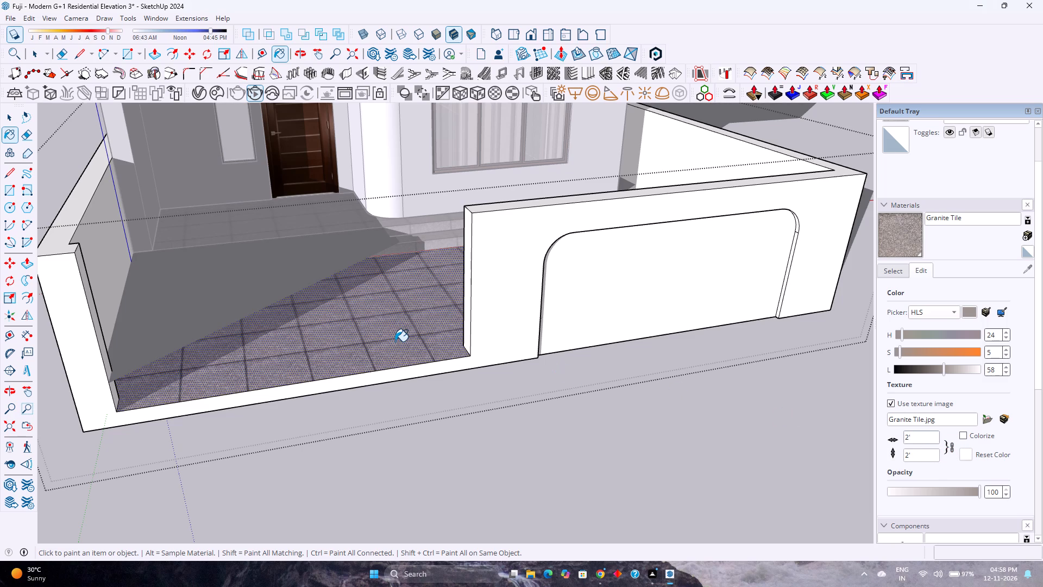
pyautogui.click(395, 341)
pyautogui.scroll(-2, 395, 341)
pyautogui.press('Escape')
pyautogui.press('space')
pyautogui.click(409, 377)
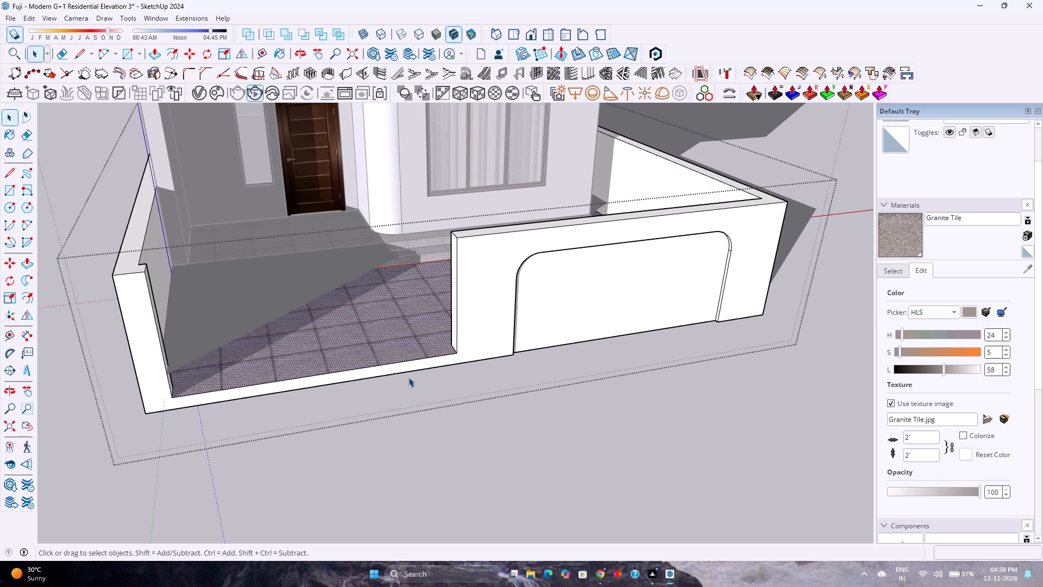
# Close the compound wall group and save the model.
pyautogui.moveTo(466, 491); pyautogui.dragTo(407, 359, button='middle')
pyautogui.middleClick(407, 359)
pyautogui.scroll(2, 399, 348)
pyautogui.moveTo(400, 348); pyautogui.dragTo(422, 398, button='middle')
pyautogui.click(399, 420)
pyautogui.scroll(-5, 398, 420)
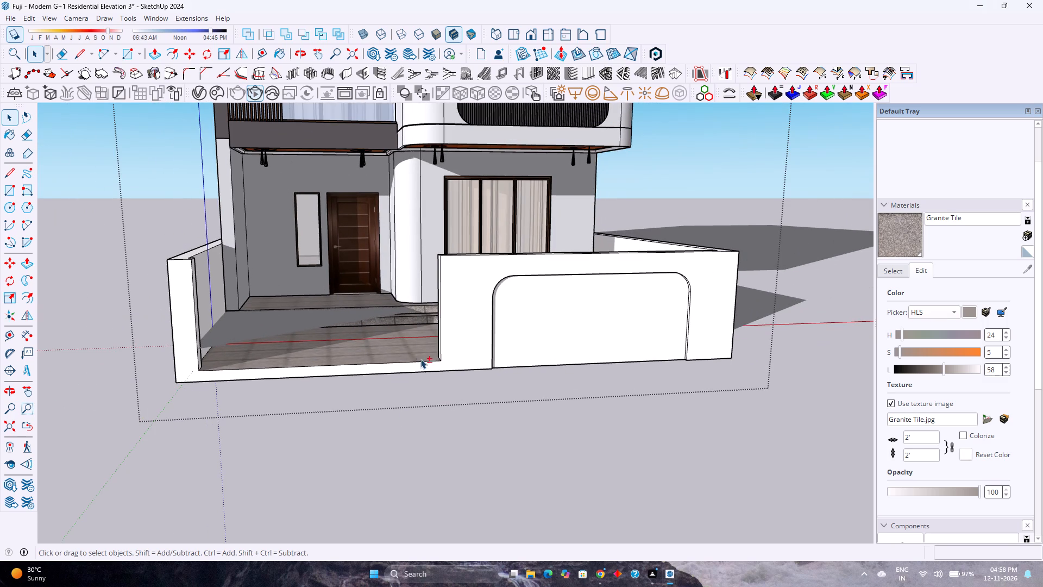
pyautogui.keyDown('shift'); pyautogui.moveTo(420, 359); pyautogui.dragTo(472, 434, button='middle'); pyautogui.keyUp('shift')
pyautogui.hotkey('ctrl', 's')
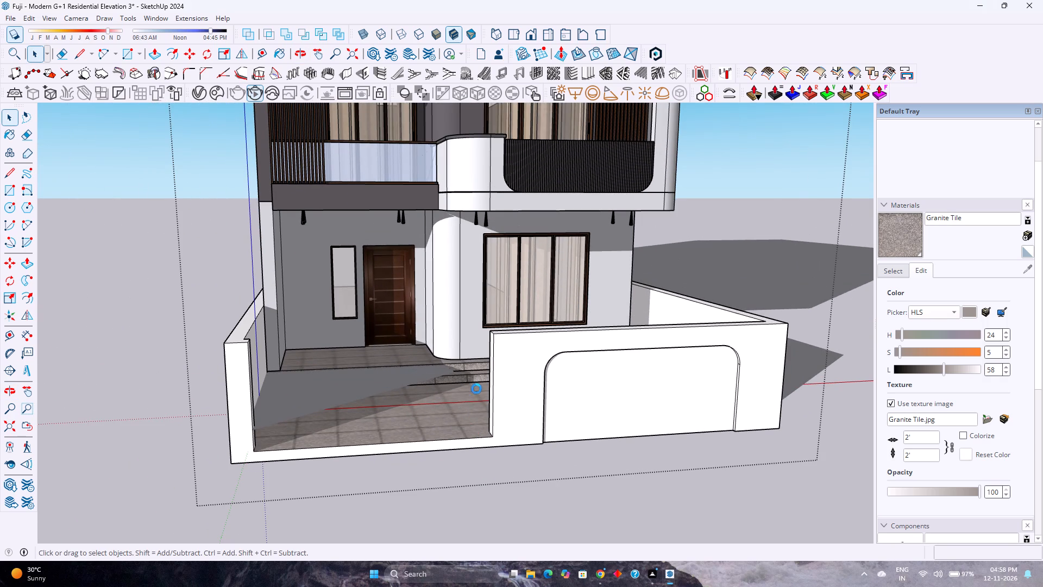
# Select the compound wall group and open the Asian Paints Chromatics material collection.
pyautogui.click(513, 417)
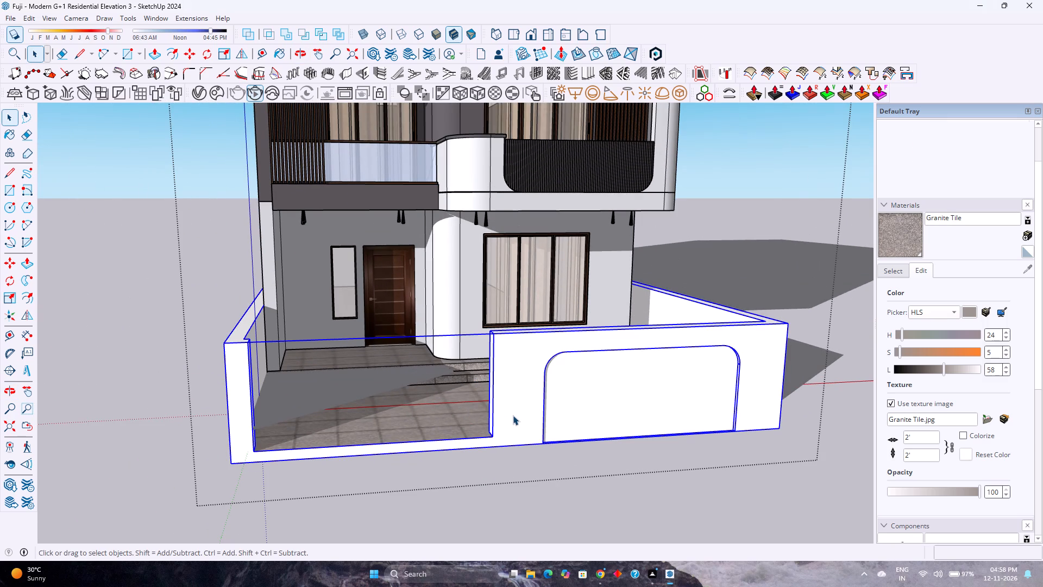
pyautogui.click(896, 270)
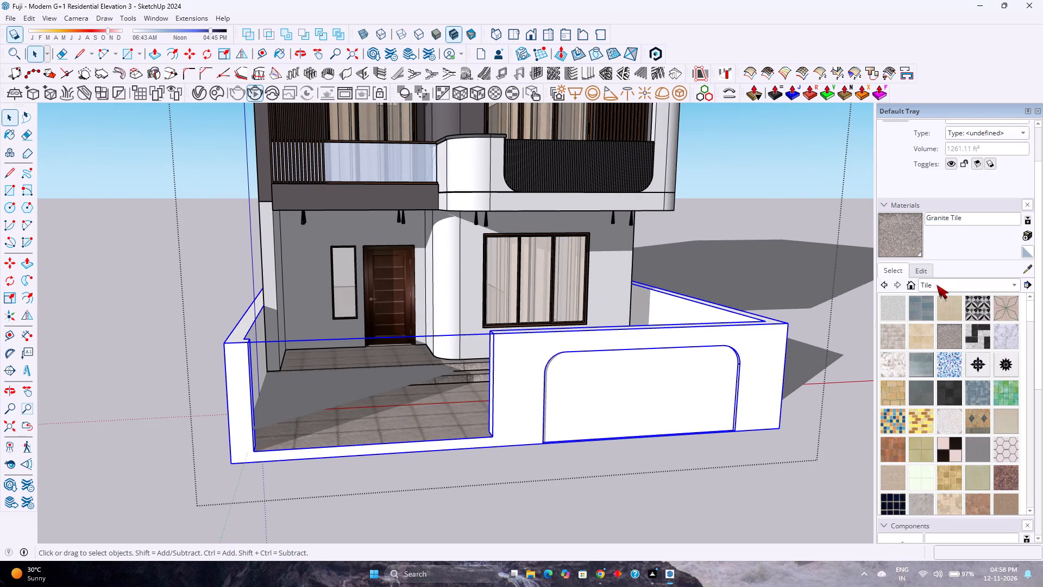
pyautogui.click(937, 285)
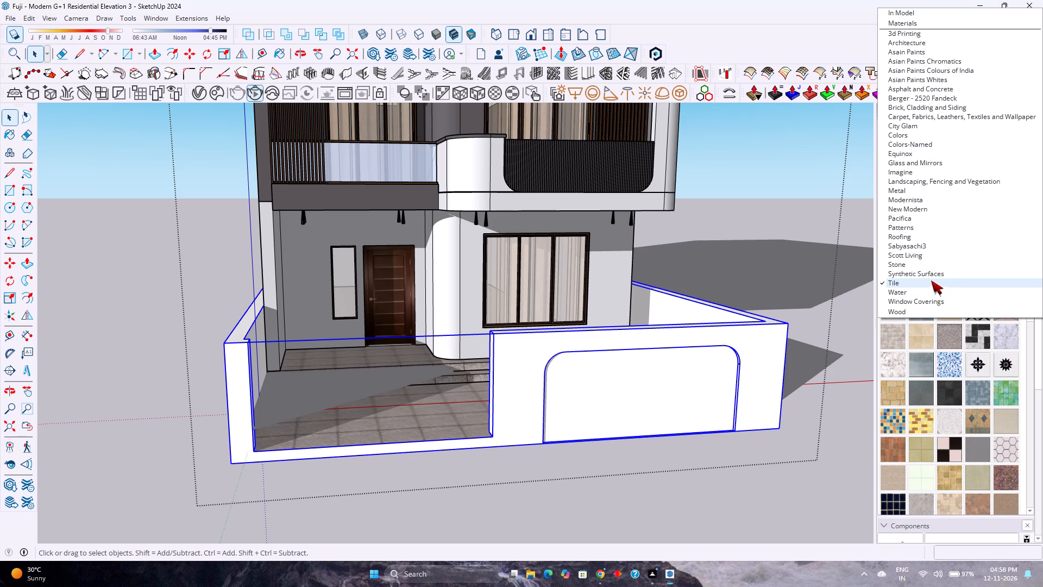
pyautogui.click(903, 64)
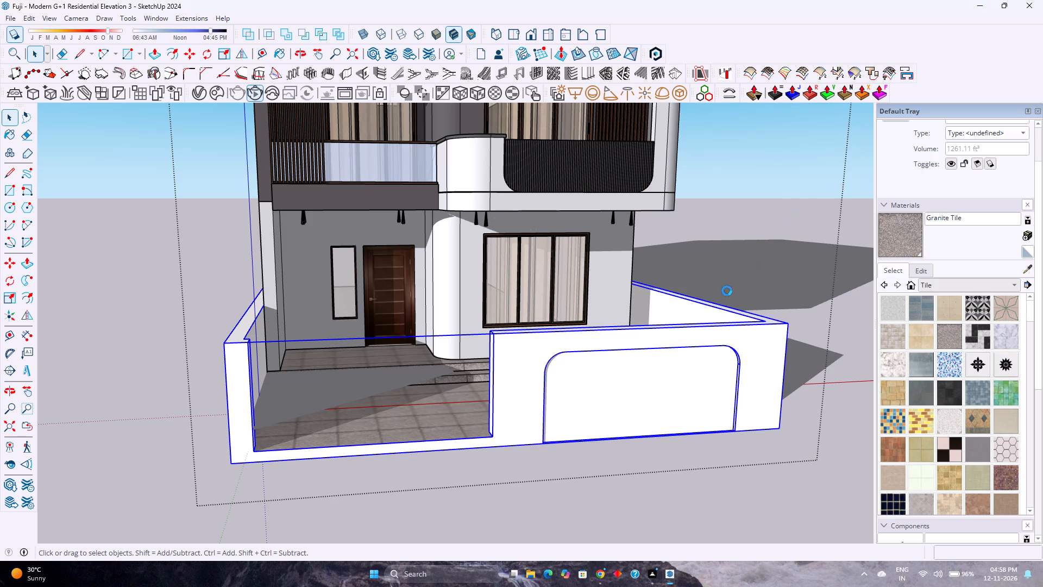
pyautogui.click(708, 344)
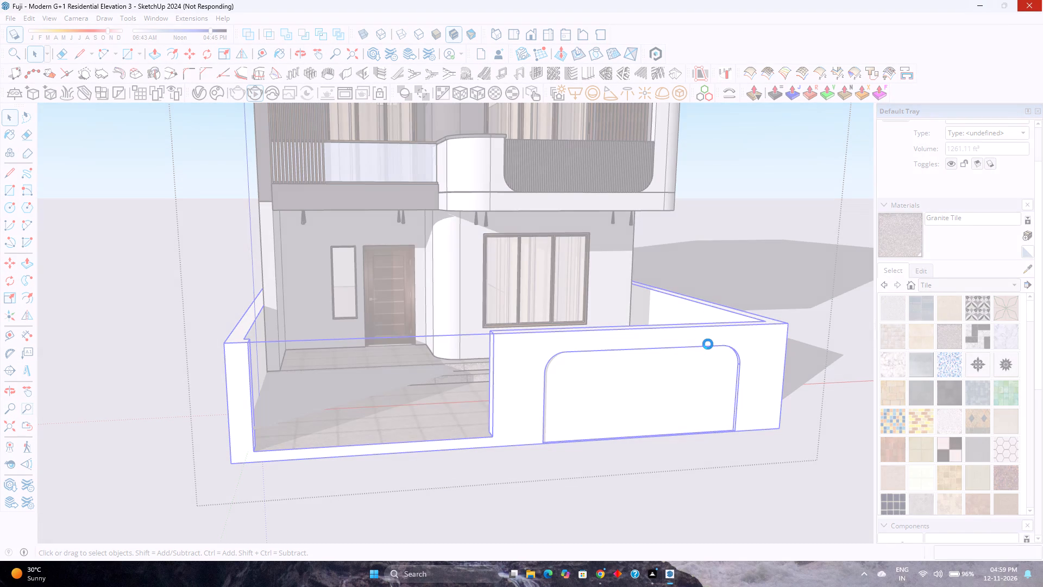
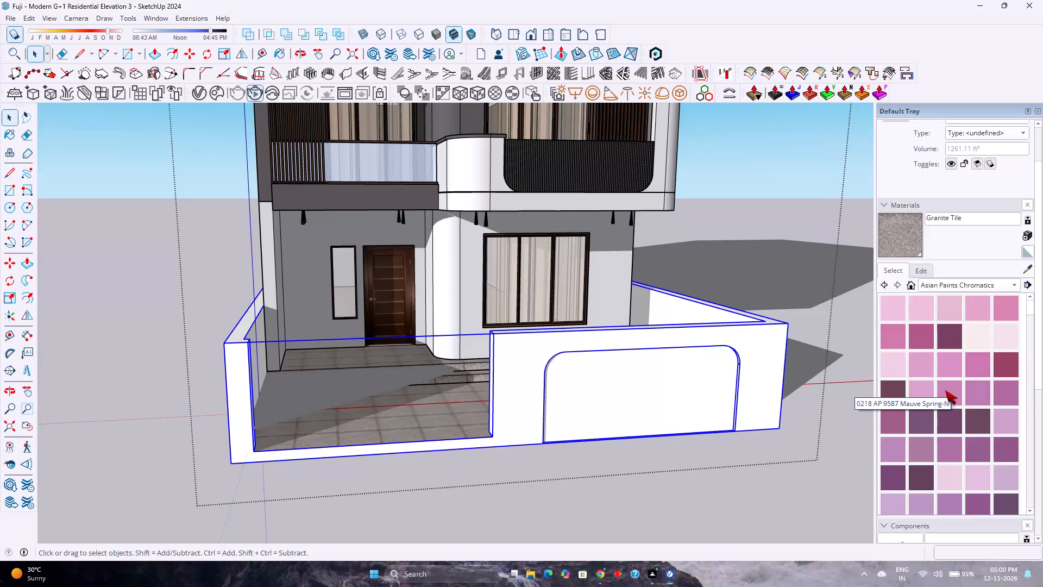
# Compare pale mauve-grey swatches for the compound wall, including Gypsy Queen, Still Pond, Cranberry Ice, Soft Ballad and First Ray.
pyautogui.scroll(-13, 944, 392)
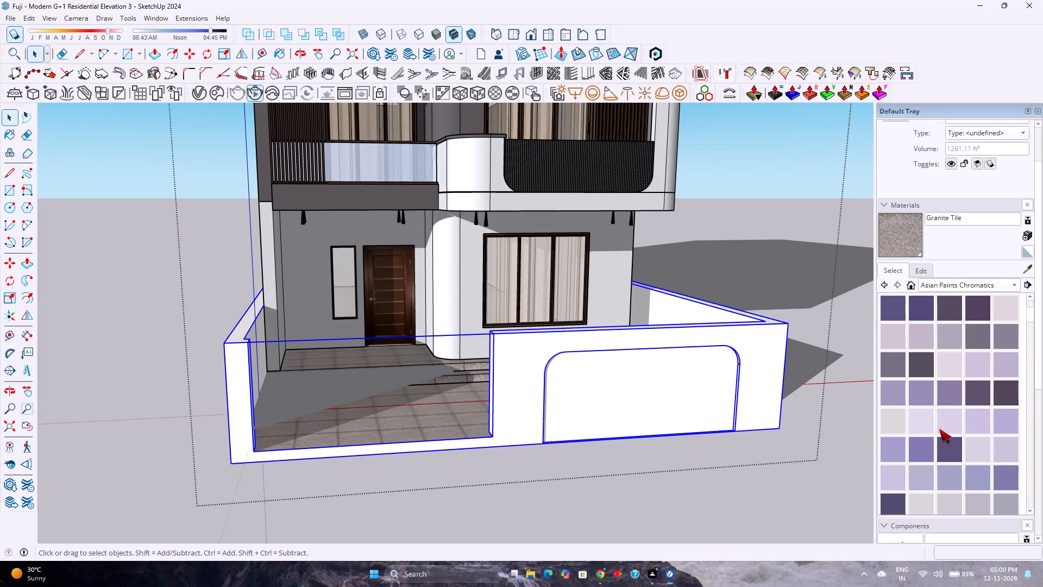
pyautogui.scroll(-2, 929, 472)
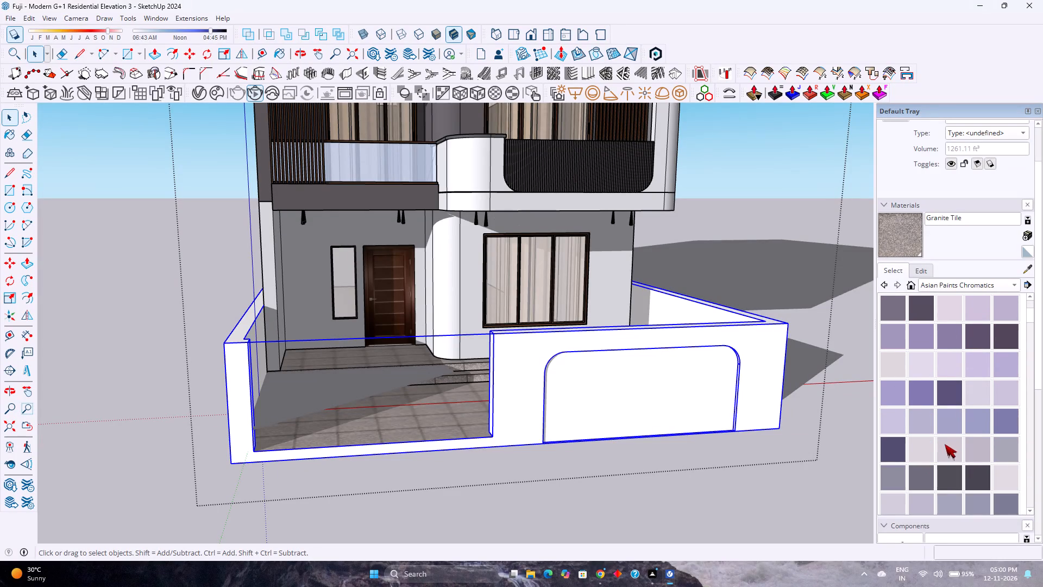
pyautogui.doubleClick(947, 448)
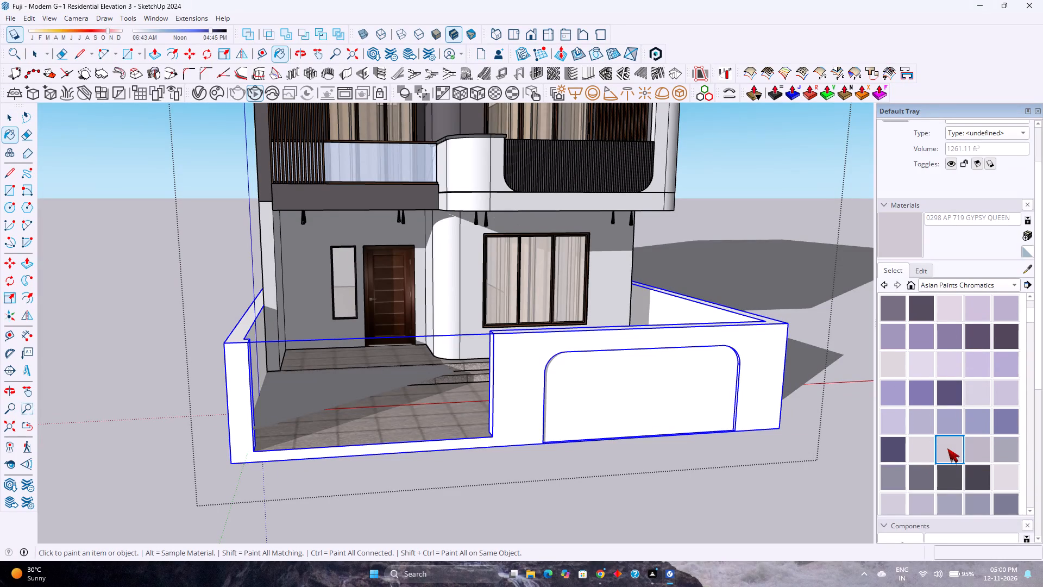
pyautogui.click(1009, 478)
pyautogui.click(1007, 452)
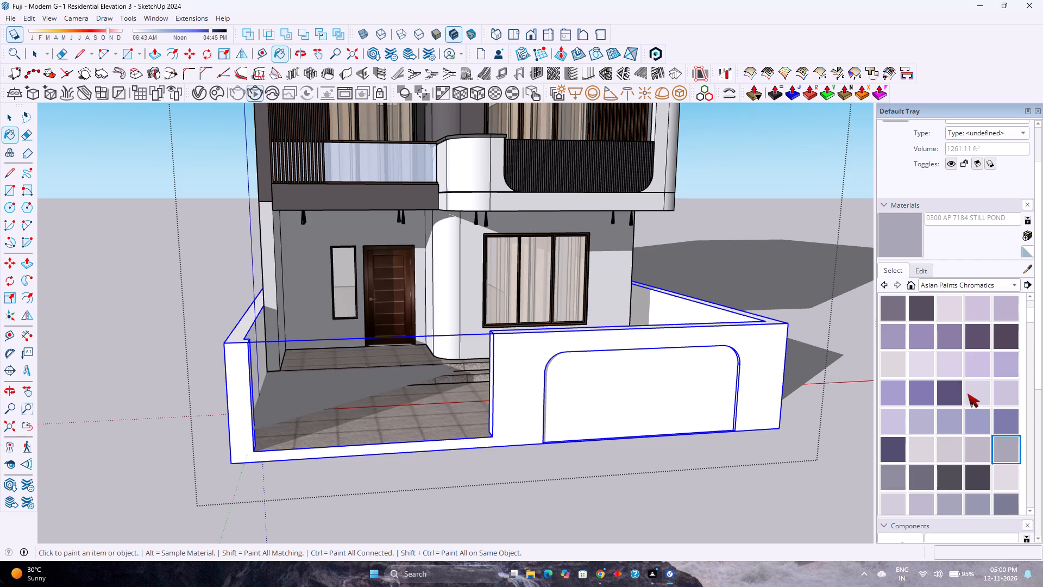
pyautogui.scroll(-1, 946, 368)
pyautogui.click(893, 477)
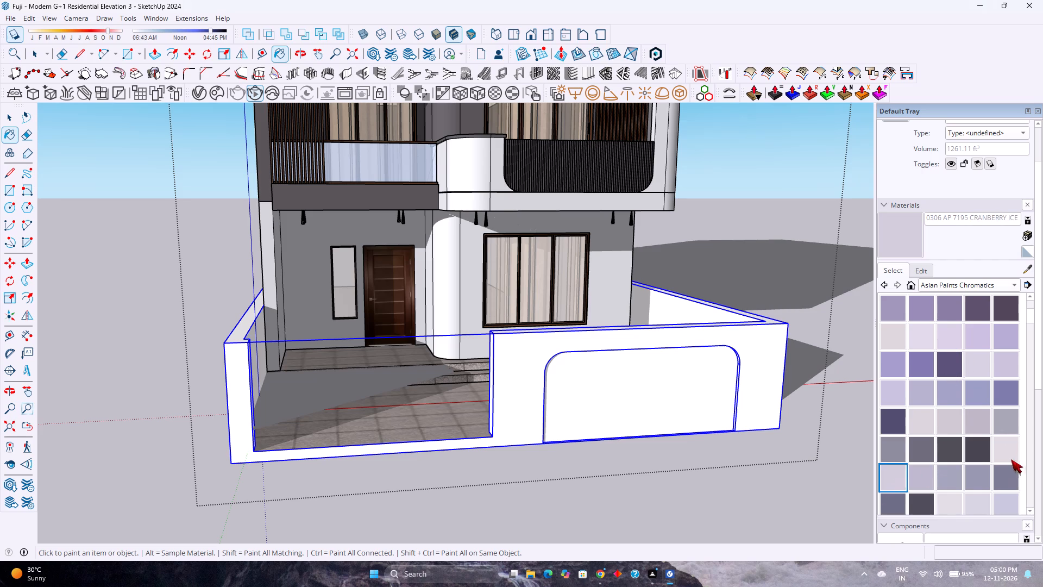
pyautogui.click(996, 449)
pyautogui.scroll(-5, 952, 364)
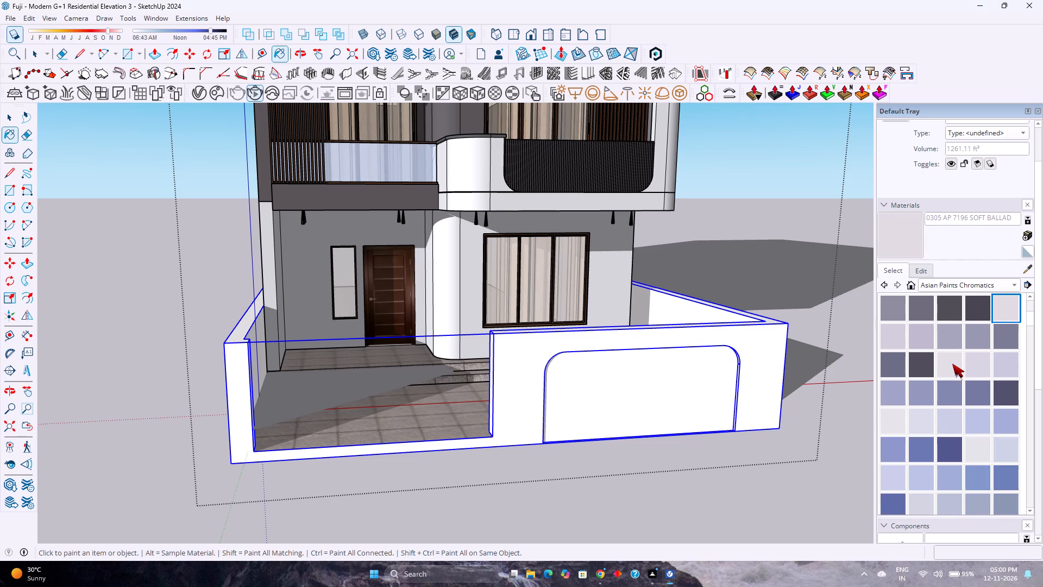
pyautogui.click(957, 355)
pyautogui.scroll(-9, 929, 409)
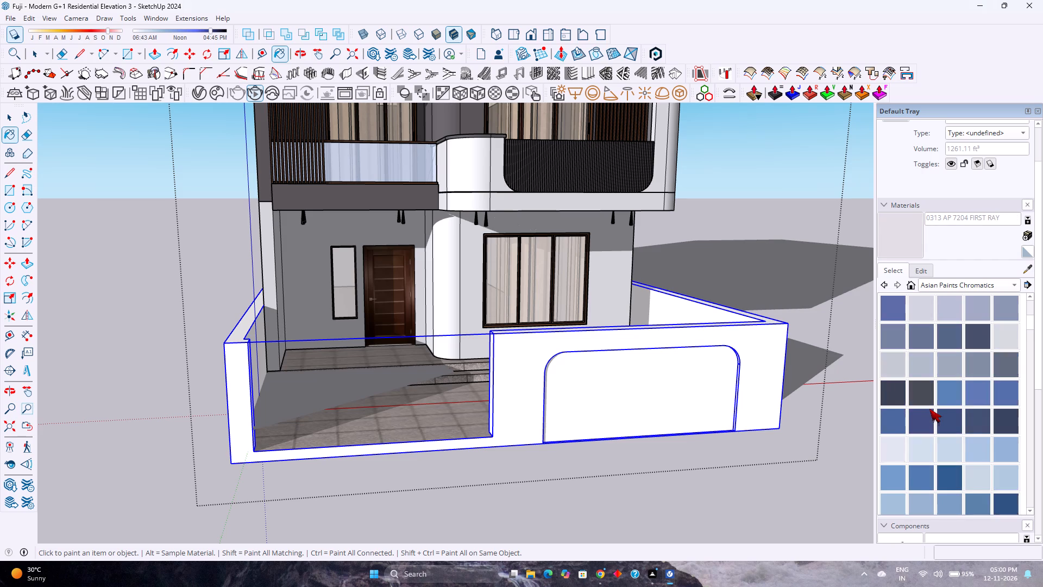
# Browse on to the neutral greys and compare Silica Dream, Pigeon Grey, Fleecy Coat, October Sky, Armour-N and Corporate Grey-N.
pyautogui.scroll(-18, 929, 409)
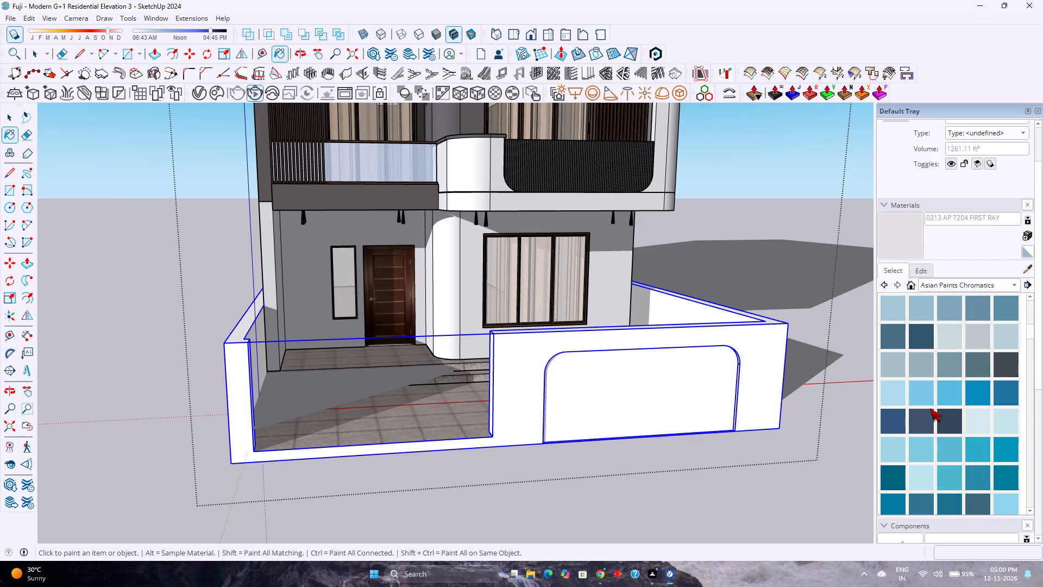
pyautogui.scroll(-20, 930, 408)
pyautogui.scroll(-4, 930, 408)
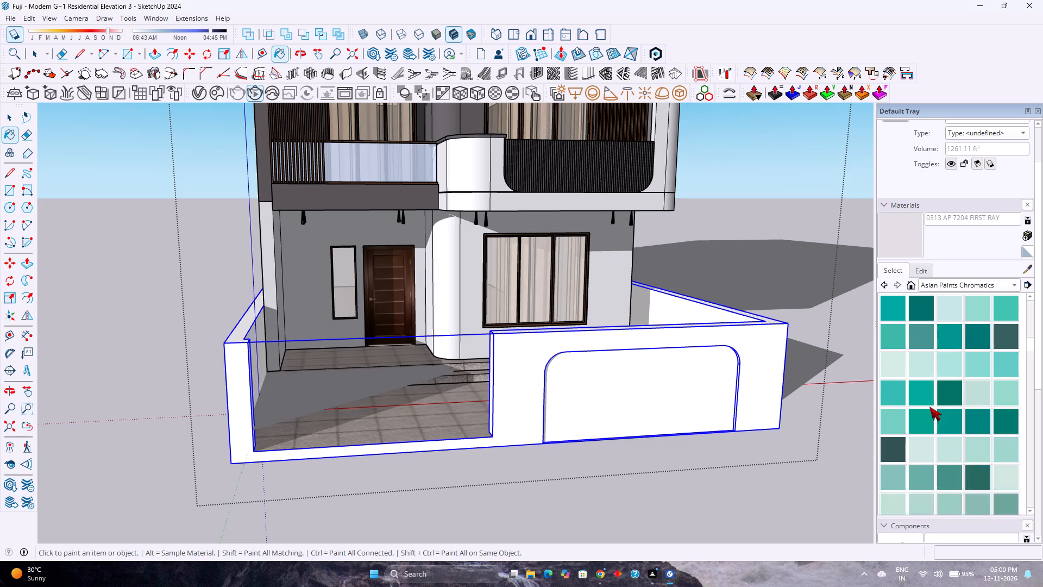
pyautogui.scroll(-2, 929, 407)
pyautogui.moveTo(1028, 347); pyautogui.dragTo(1029, 351)
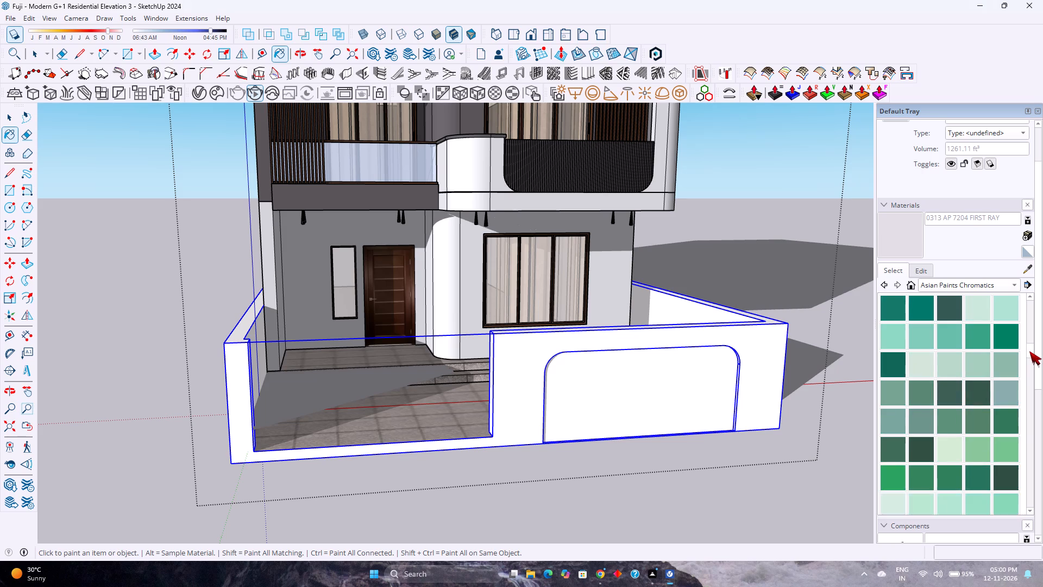
pyautogui.moveTo(1029, 351); pyautogui.dragTo(1036, 364)
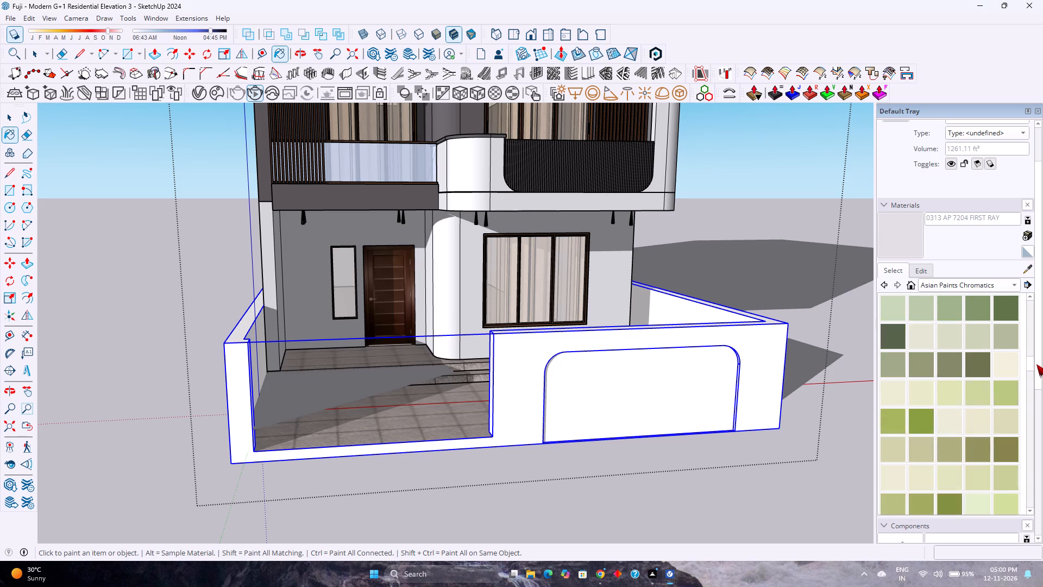
pyautogui.moveTo(1036, 364); pyautogui.dragTo(1038, 372)
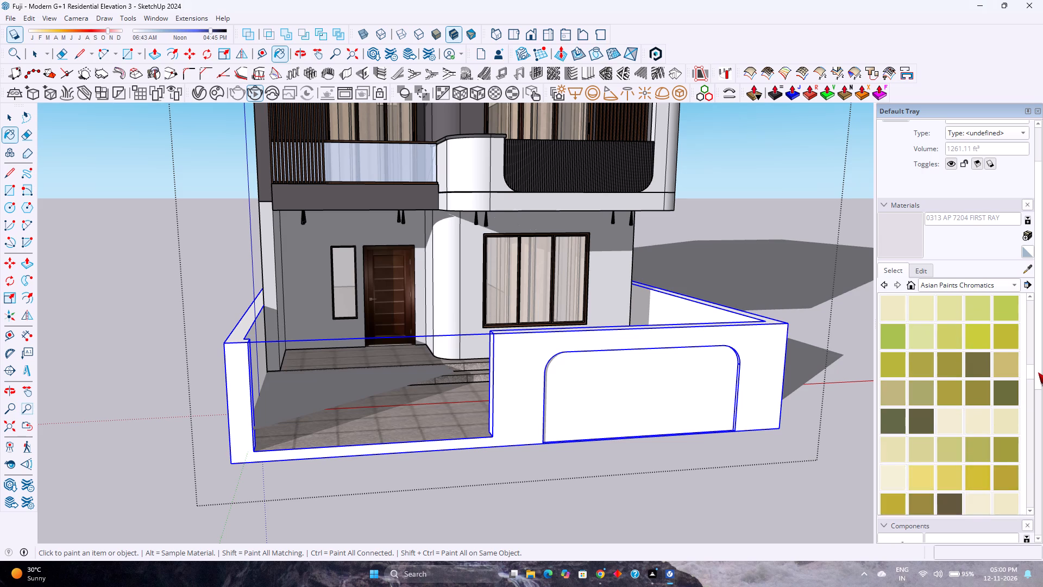
pyautogui.moveTo(1038, 372); pyautogui.dragTo(1041, 391)
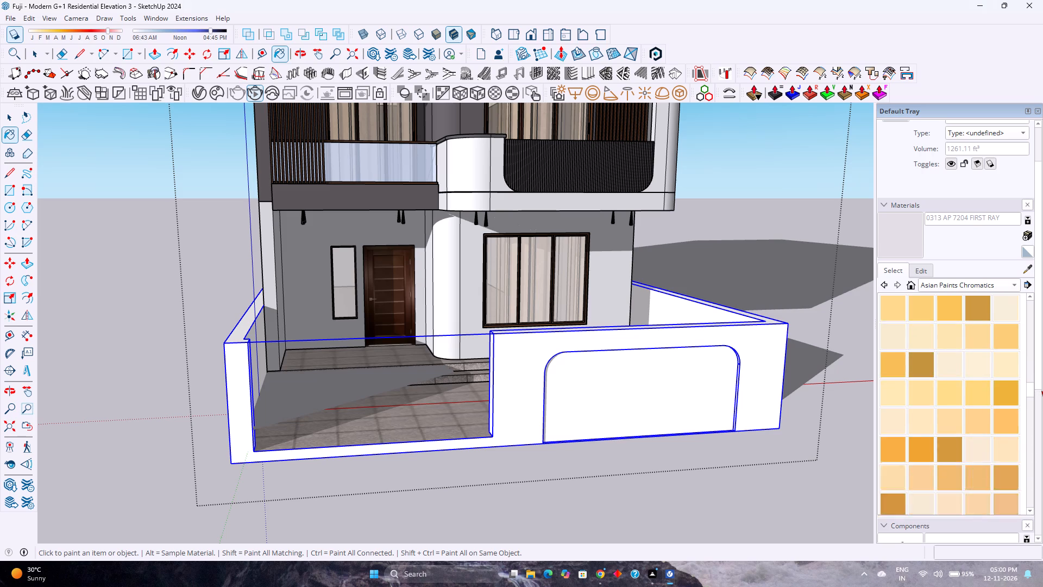
pyautogui.moveTo(1041, 391); pyautogui.dragTo(1027, 434)
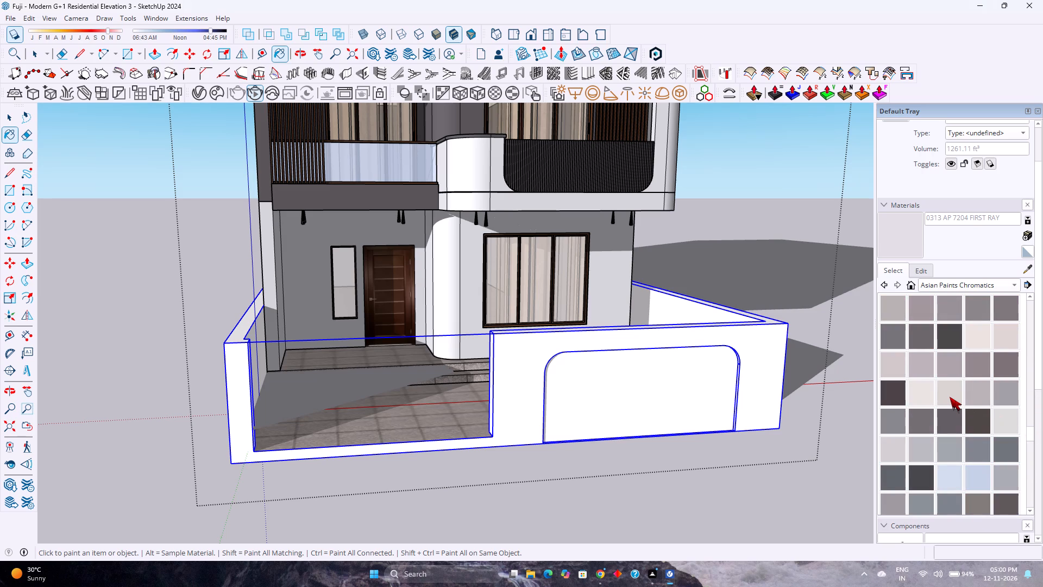
pyautogui.click(950, 397)
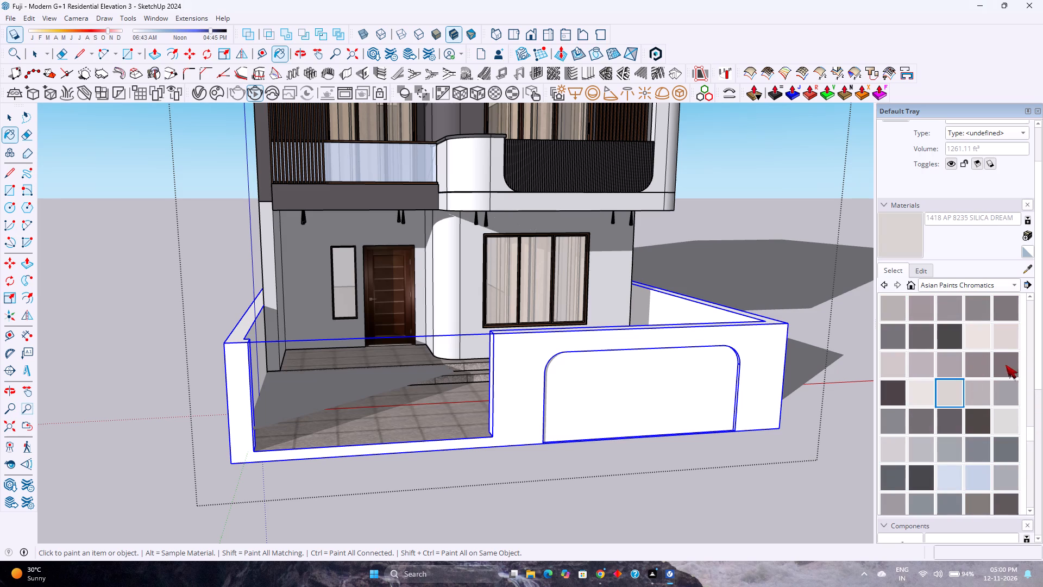
pyautogui.click(1008, 395)
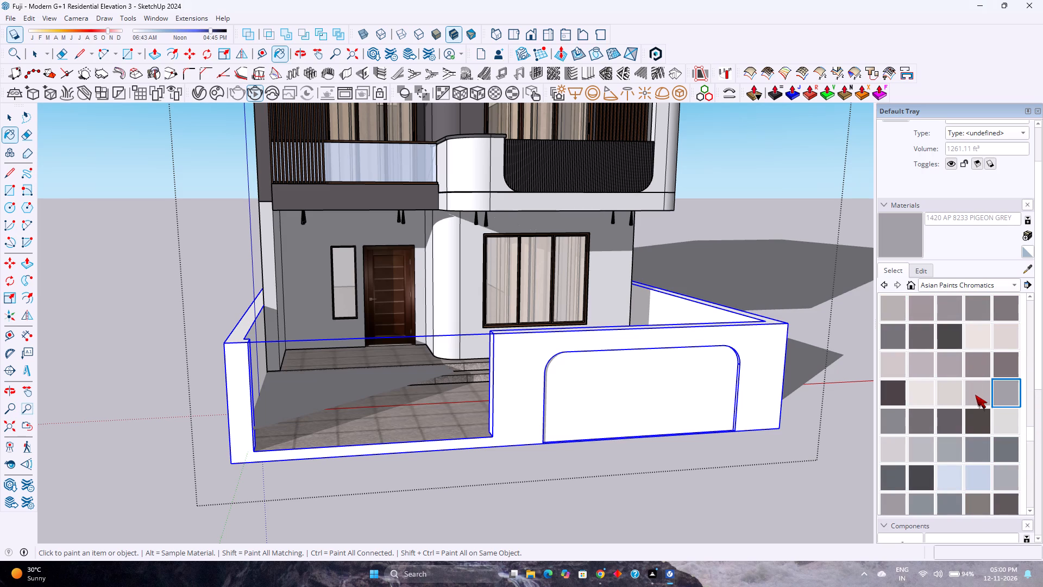
pyautogui.click(975, 395)
pyautogui.click(888, 448)
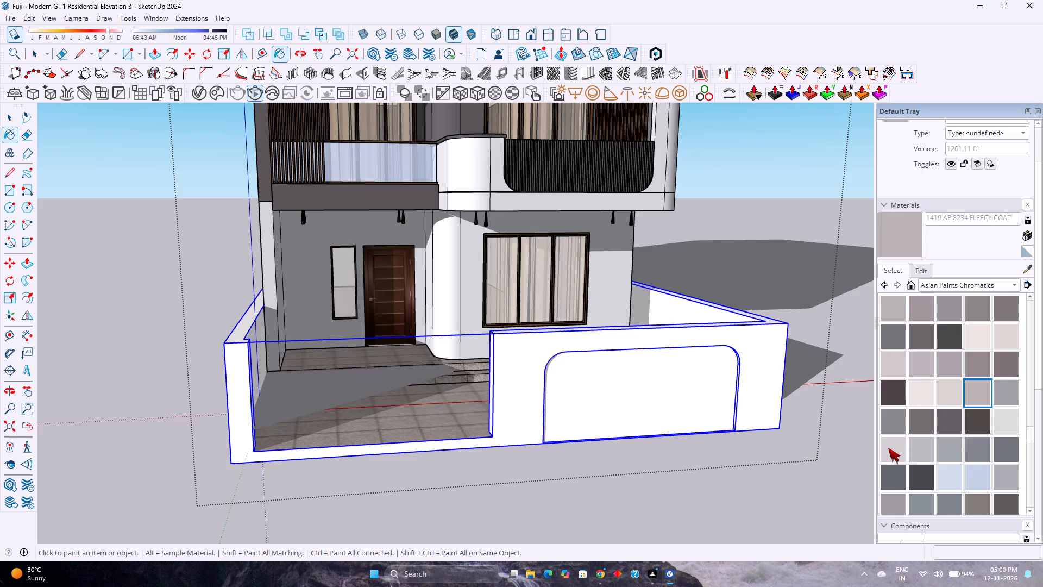
pyautogui.scroll(1, 921, 430)
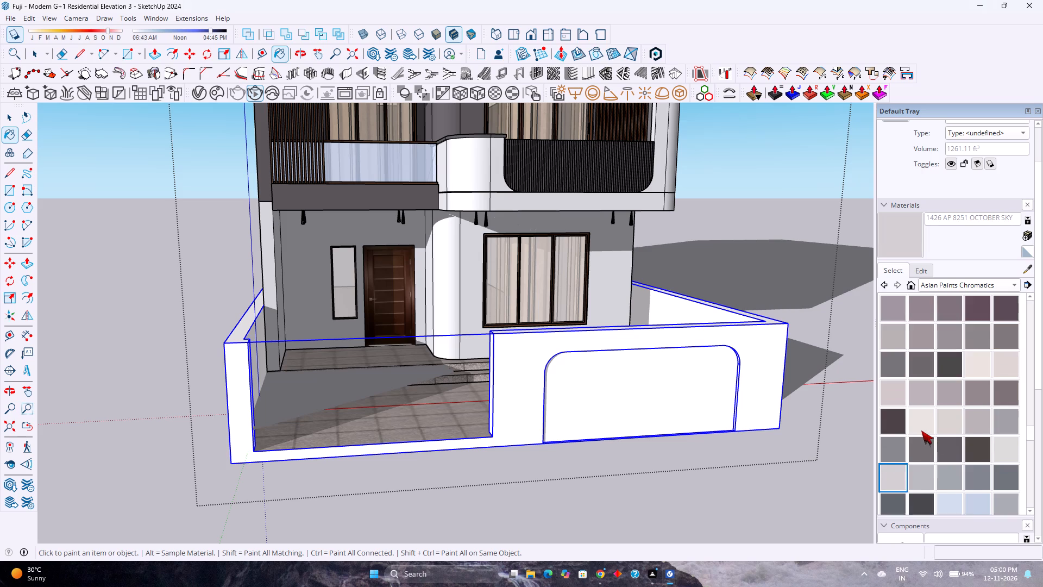
pyautogui.scroll(-2, 921, 430)
pyautogui.click(921, 422)
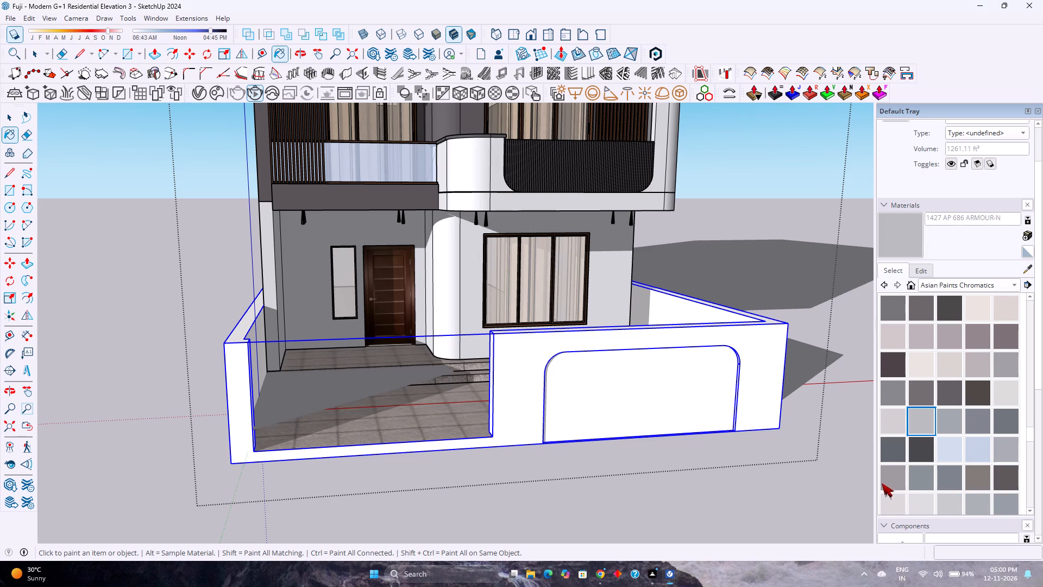
pyautogui.click(890, 485)
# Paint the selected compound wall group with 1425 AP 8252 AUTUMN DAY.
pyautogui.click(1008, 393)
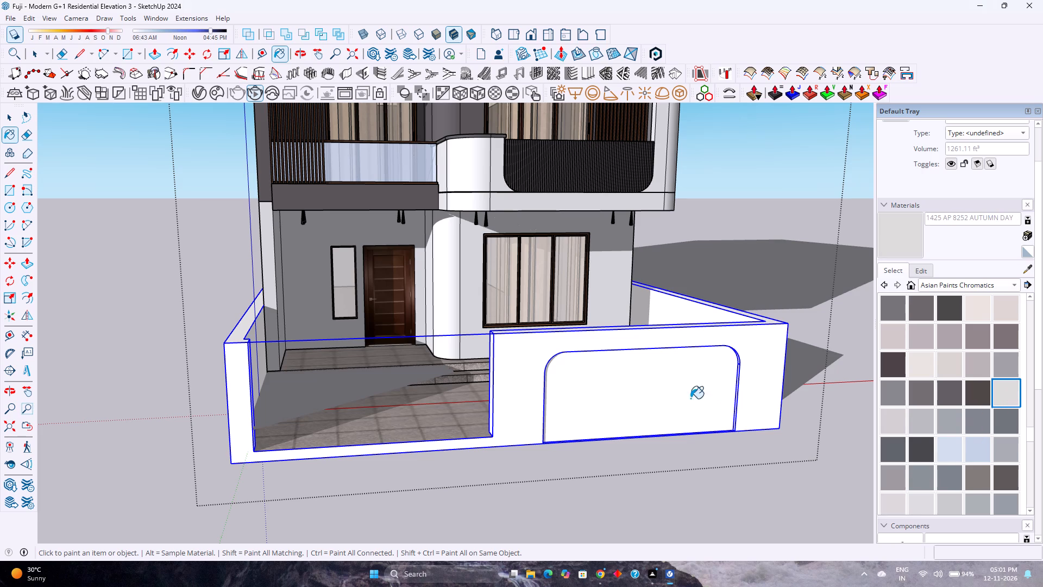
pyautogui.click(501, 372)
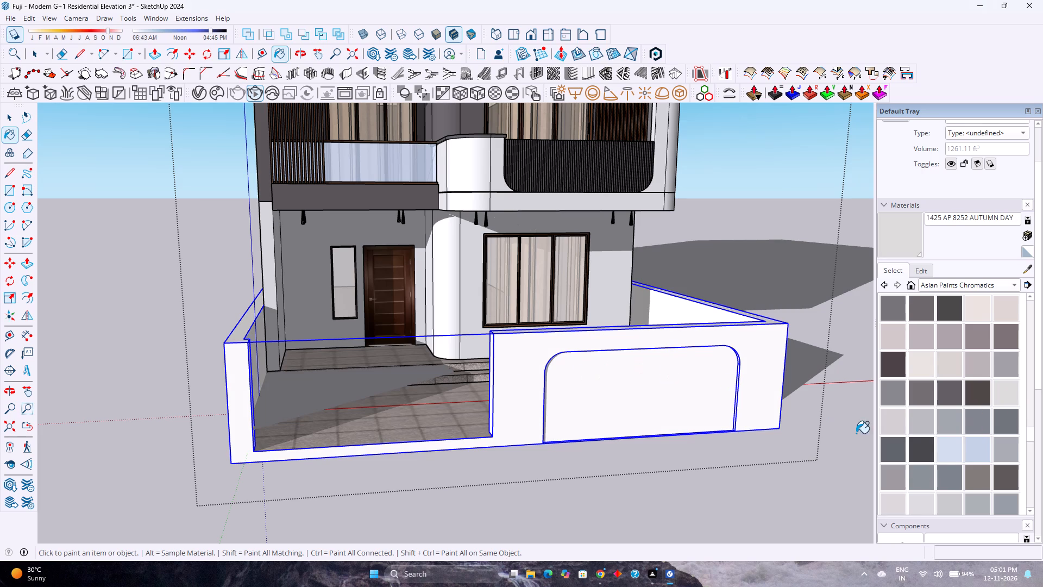
# Repaint the whole compound wall group with 1427 AP 686 ARMOUR-N.
pyautogui.click(901, 424)
pyautogui.click(922, 422)
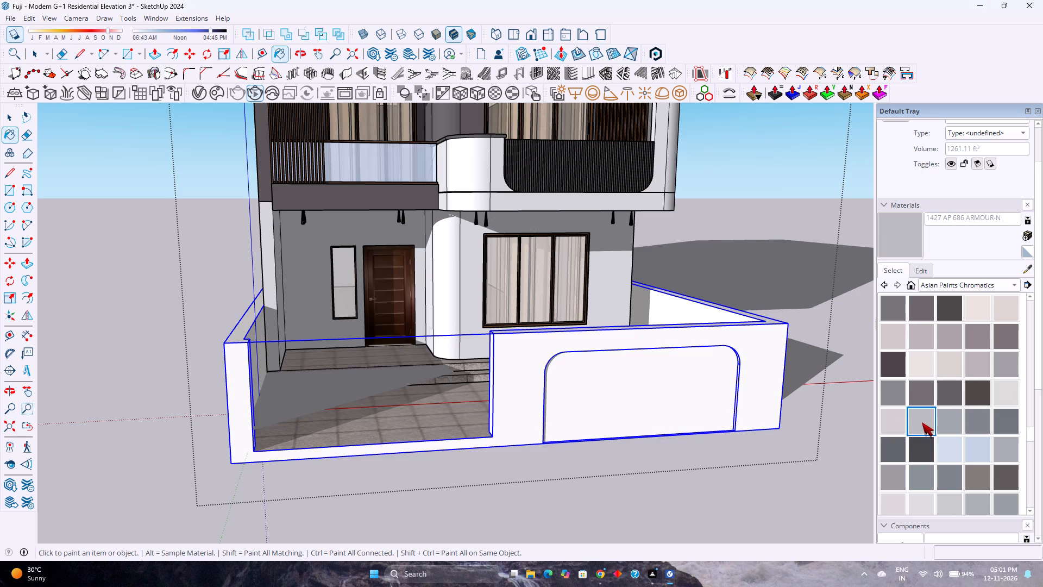
pyautogui.click(545, 357)
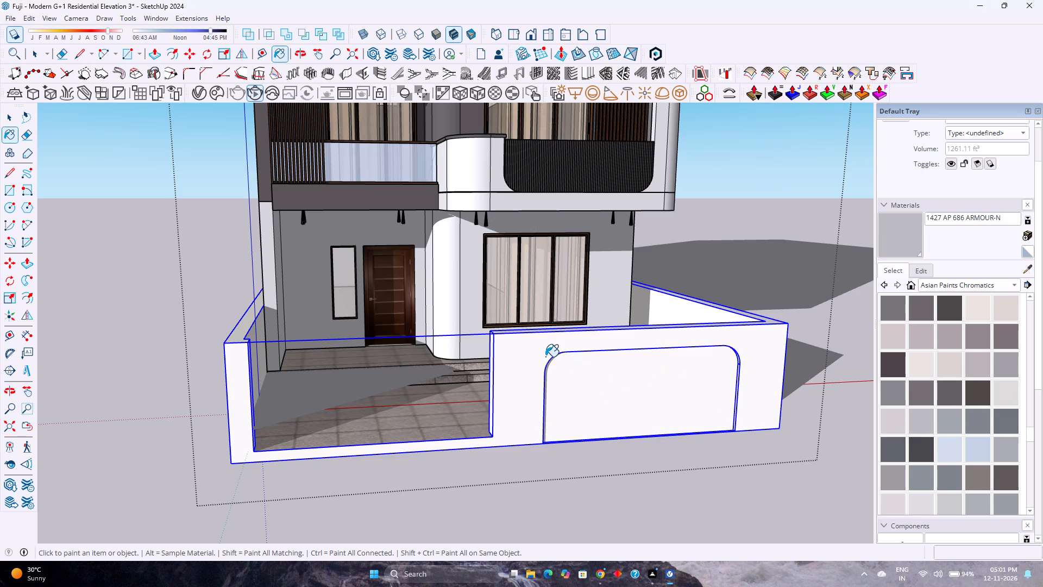
pyautogui.press('space')
# Inside the compound wall group, paint the rounded-corner front panel face with 1422 AP 8231 MUTED GREY.
pyautogui.doubleClick(635, 413)
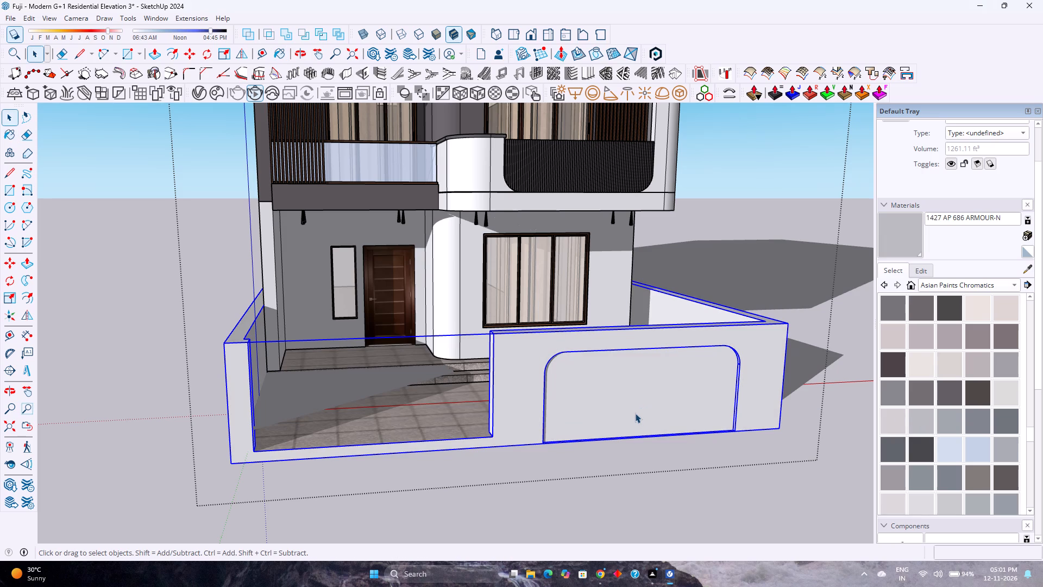
pyautogui.scroll(3, 635, 413)
pyautogui.click(635, 413)
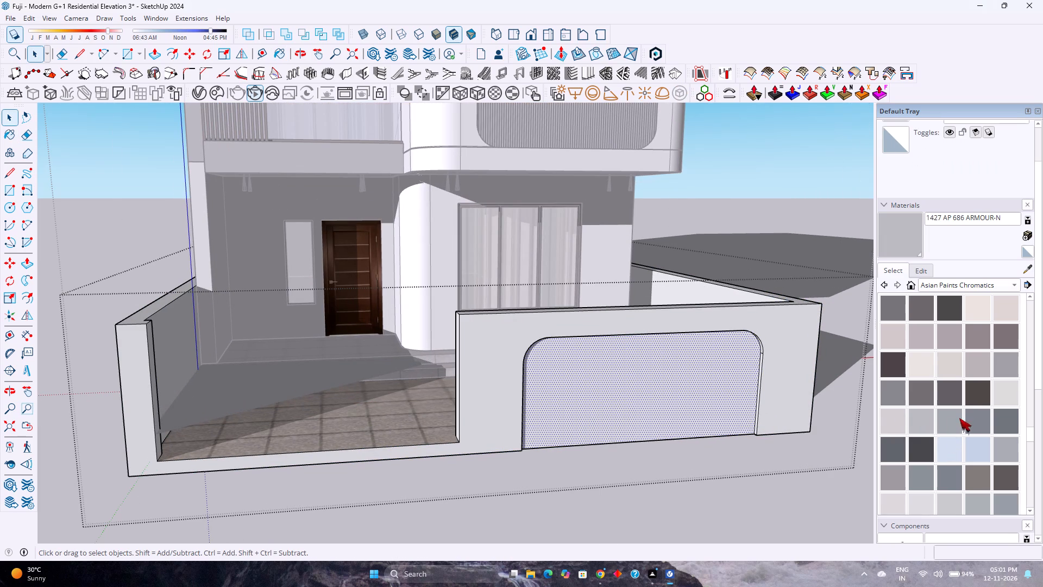
pyautogui.click(977, 397)
pyautogui.click(947, 395)
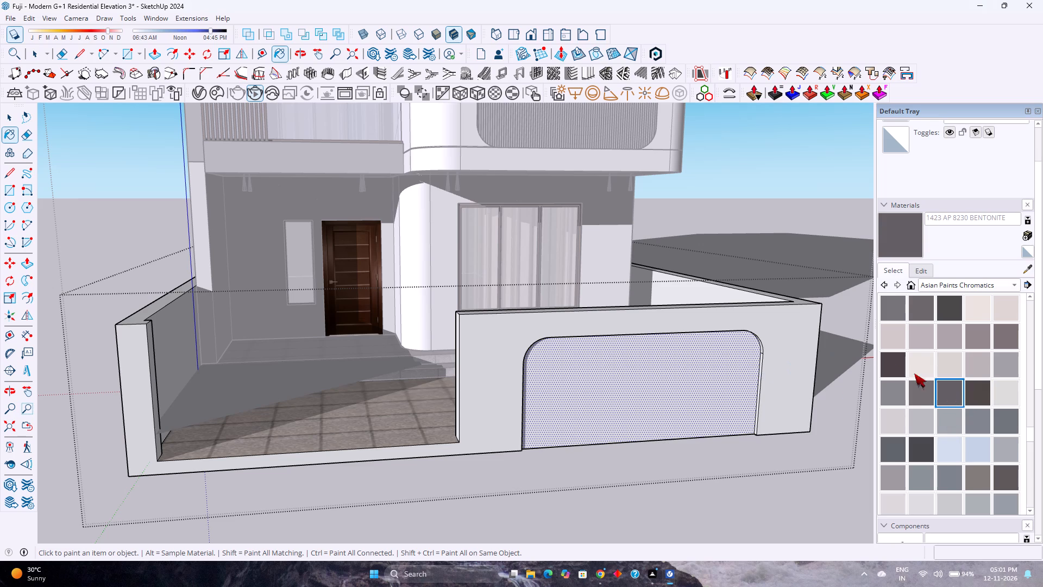
pyautogui.click(911, 396)
pyautogui.click(680, 370)
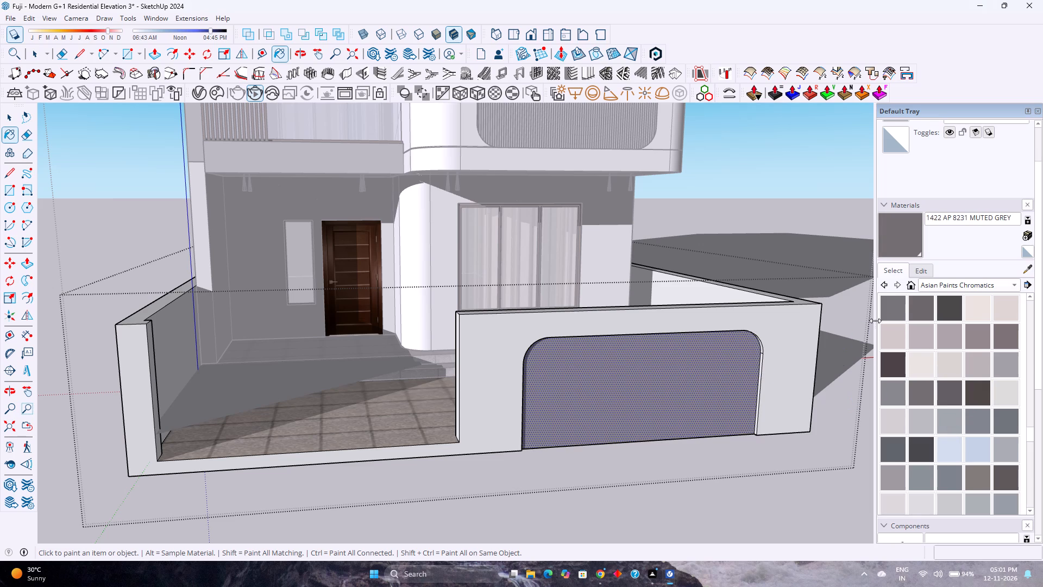
# Darken the MUTED GREY material on the front panel to an HLS lightness of 37.
pyautogui.click(916, 272)
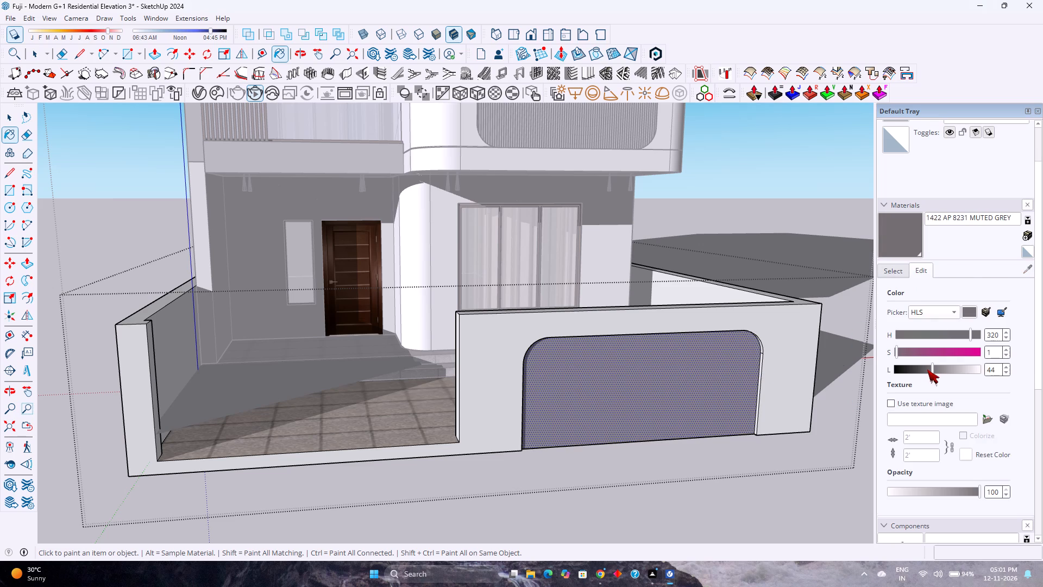
pyautogui.click(928, 369)
pyautogui.click(926, 370)
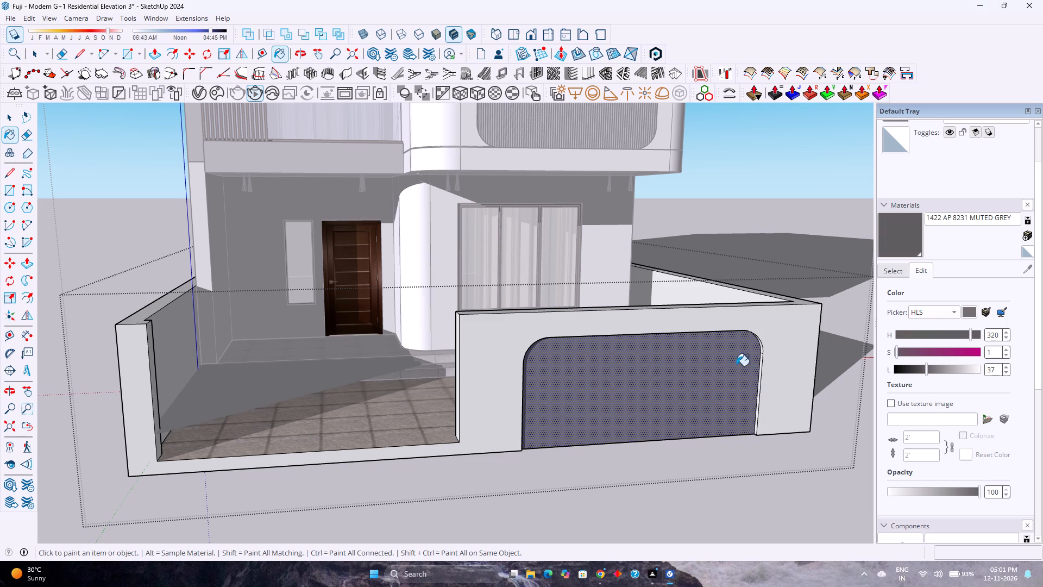
pyautogui.click(659, 383)
pyautogui.press('space')
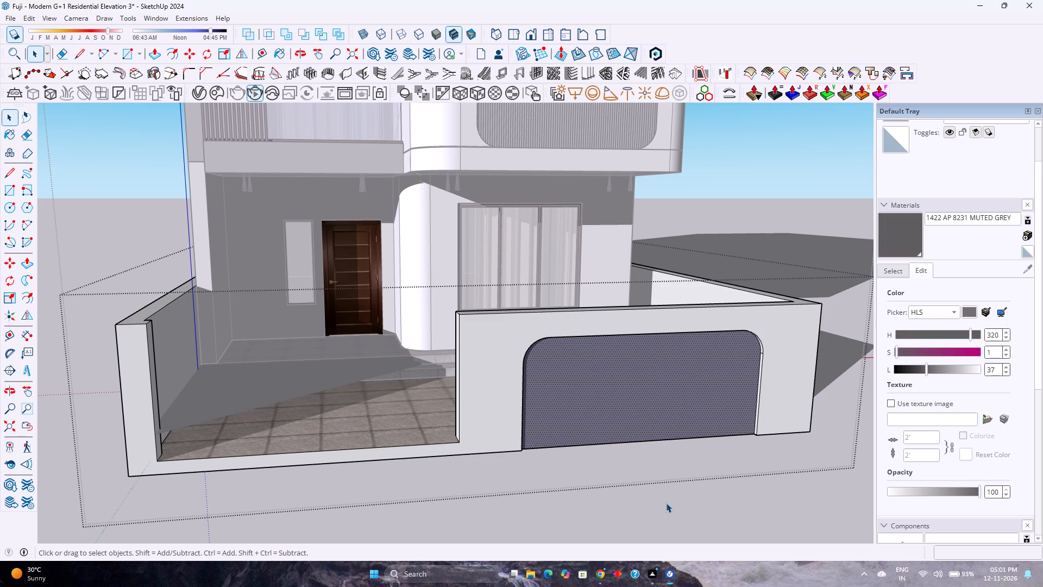
# Close the compound wall group, review the full front elevation with the new wall paint, and save the model.
pyautogui.press('Escape')
pyautogui.click(666, 502)
pyautogui.scroll(-2, 667, 501)
pyautogui.moveTo(723, 504); pyautogui.dragTo(652, 434, button='middle')
pyautogui.scroll(-2, 652, 434)
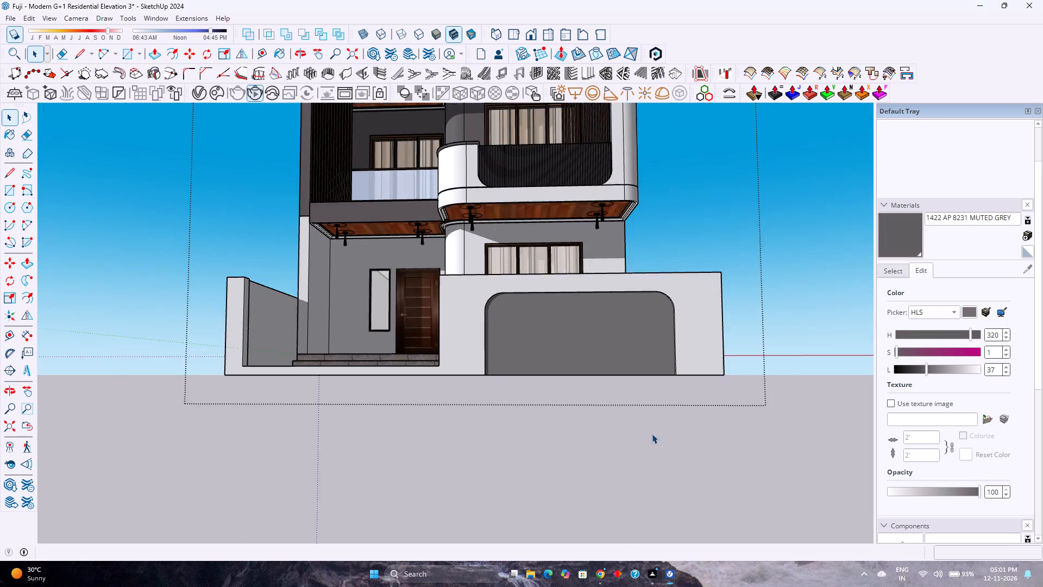
pyautogui.scroll(-4, 652, 434)
pyautogui.moveTo(732, 386); pyautogui.dragTo(729, 441, button='middle')
pyautogui.scroll(-3, 729, 438)
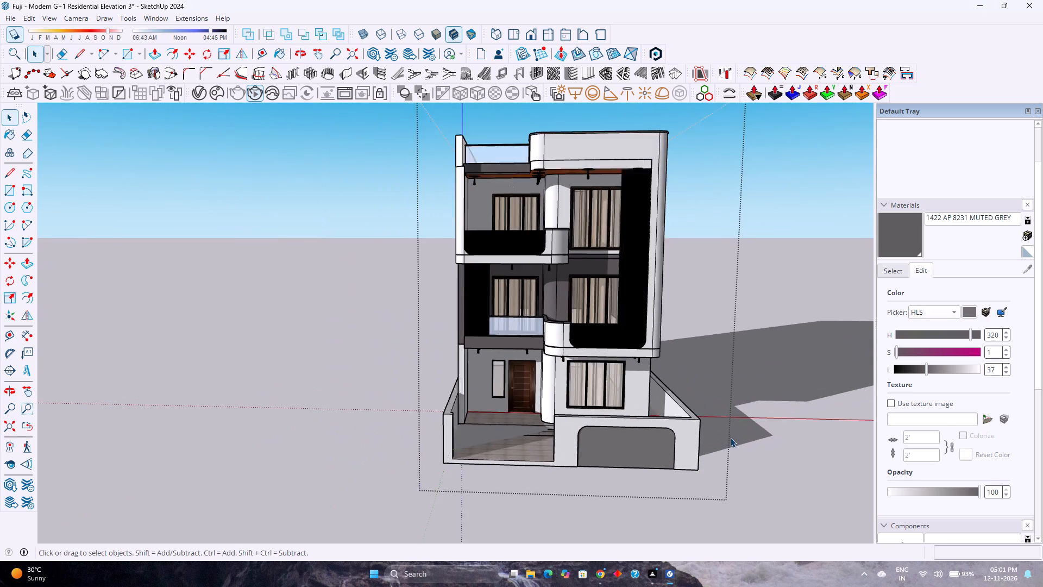
pyautogui.scroll(-4, 730, 438)
pyautogui.scroll(5, 731, 428)
pyautogui.hotkey('ctrl', 's')
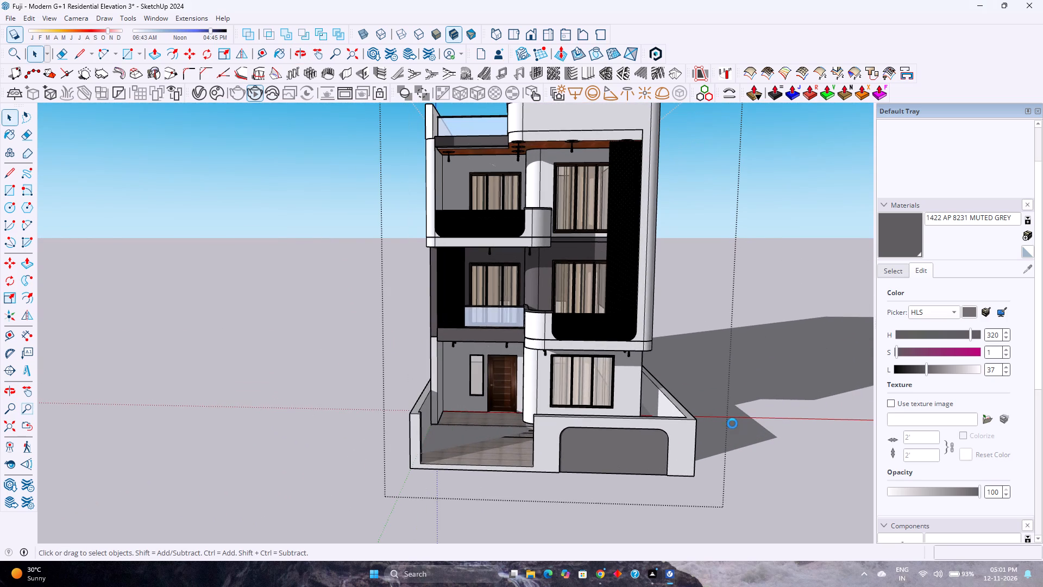
pyautogui.scroll(-2, 514, 418)
# Draw a vertical rectangle about 11' by 6" across the base of the compound wall's gate opening.
pyautogui.scroll(6, 535, 444)
pyautogui.moveTo(535, 444); pyautogui.dragTo(727, 486, button='middle')
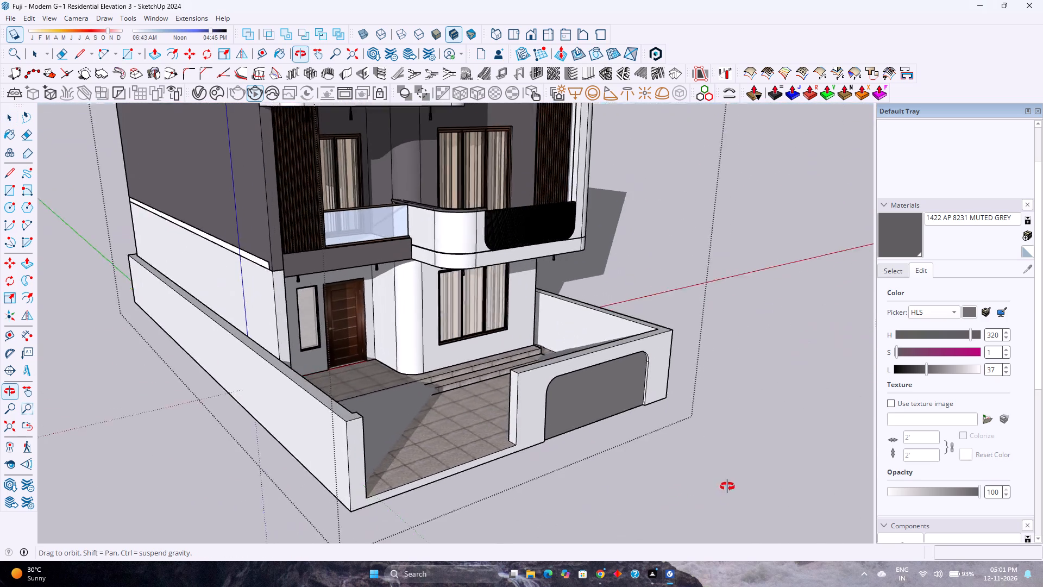
pyautogui.moveTo(727, 486); pyautogui.dragTo(508, 422, button='middle')
pyautogui.scroll(4, 497, 489)
pyautogui.click(493, 482)
pyautogui.click(493, 482)
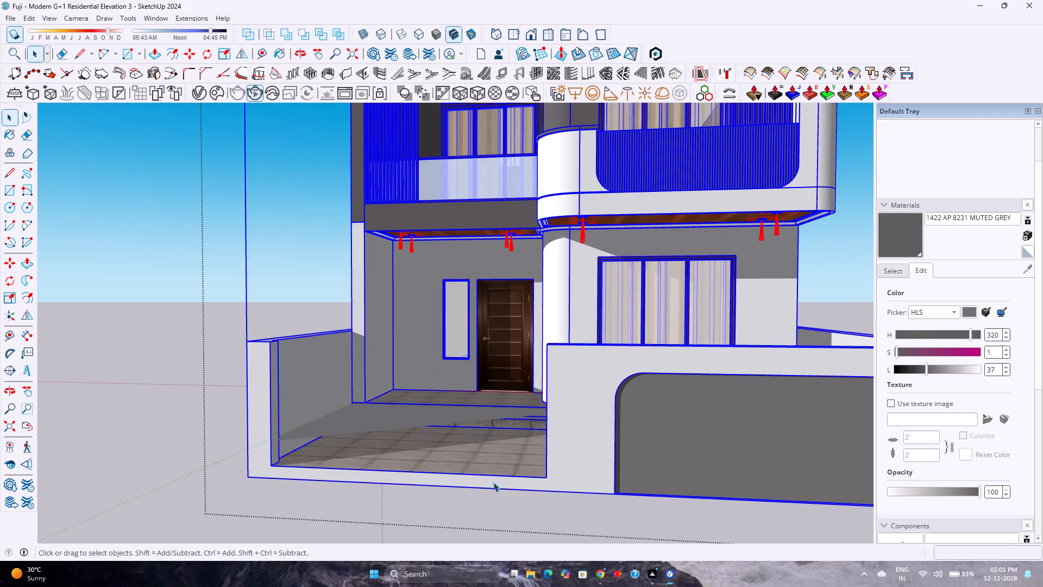
pyautogui.click(493, 482)
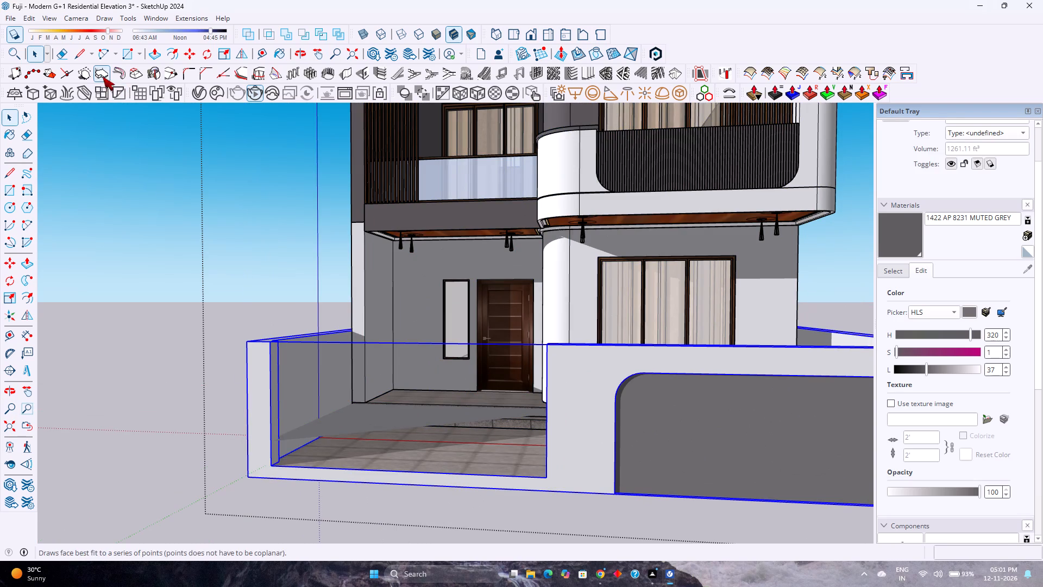
pyautogui.click(122, 52)
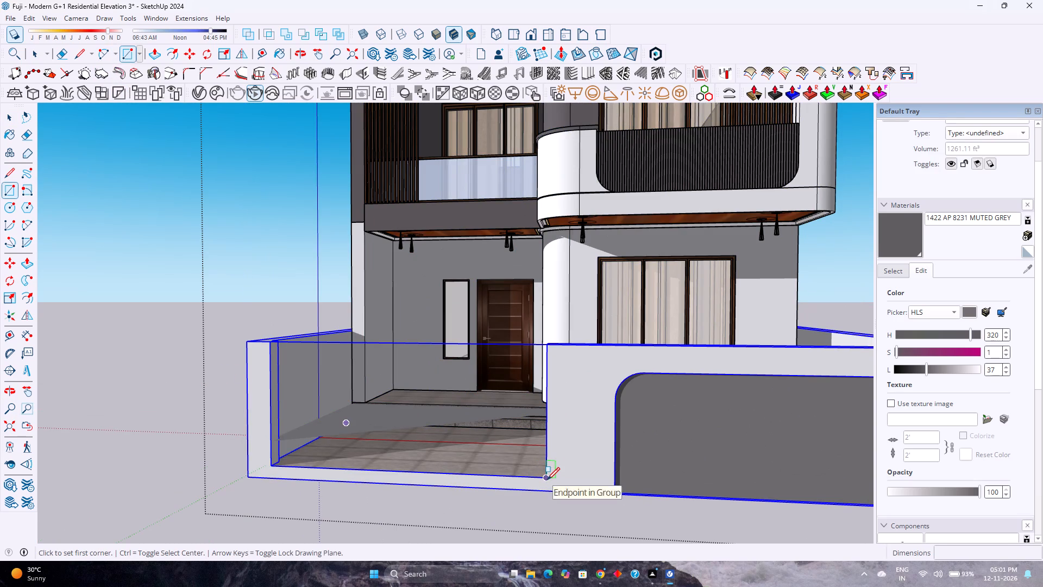
pyautogui.click(547, 480)
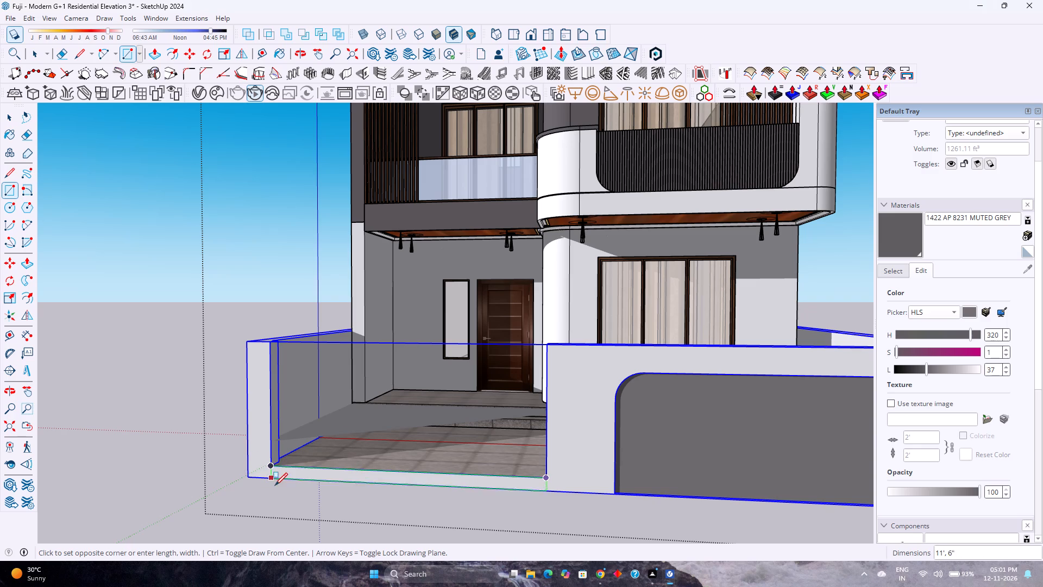
pyautogui.press('Left')
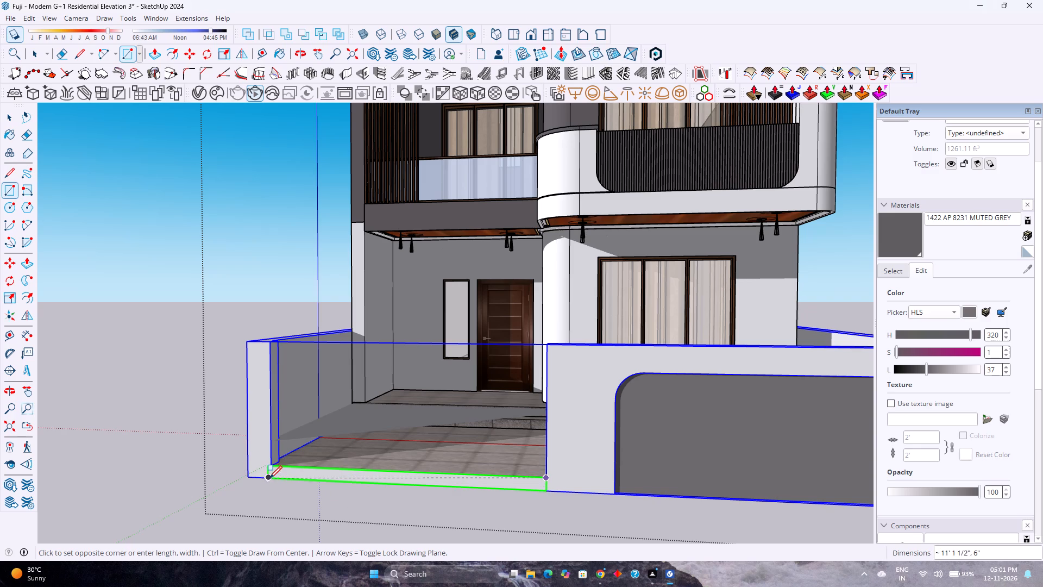
pyautogui.scroll(6, 270, 479)
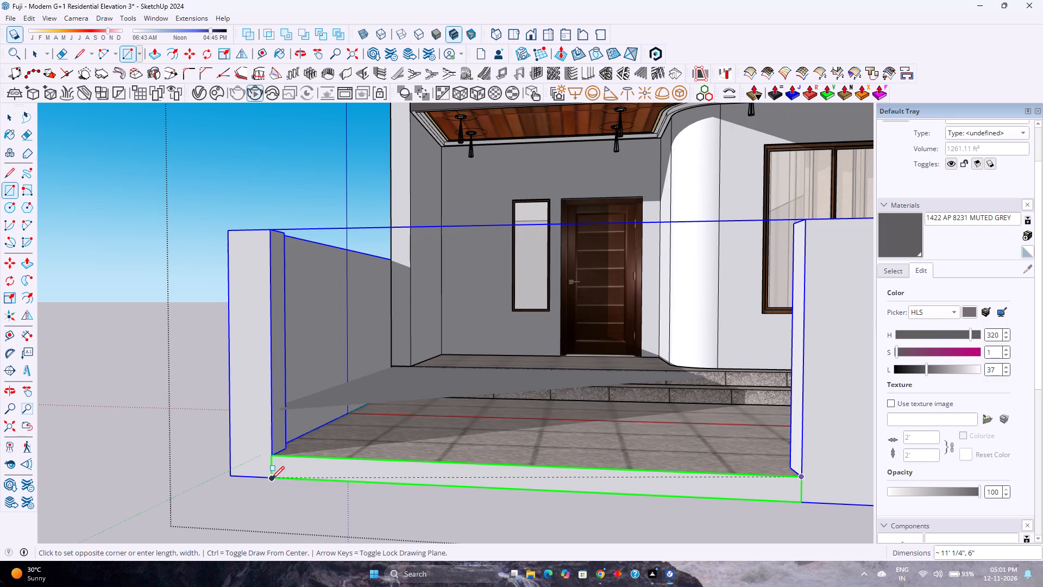
pyautogui.click(272, 479)
pyautogui.press('space')
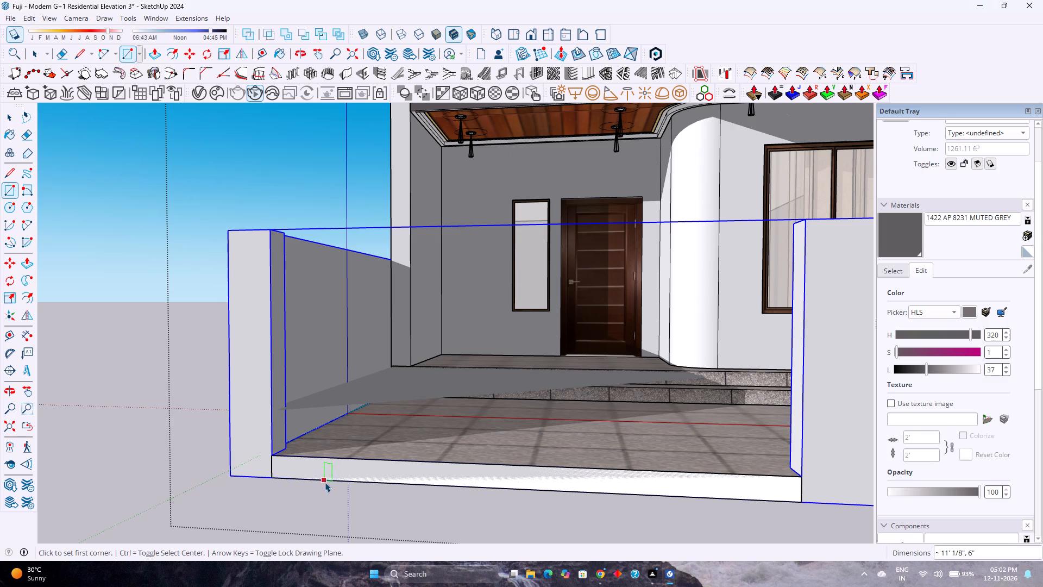
# Group the new rectangle at the base of the gate opening.
pyautogui.doubleClick(334, 476)
pyautogui.rightClick(338, 473)
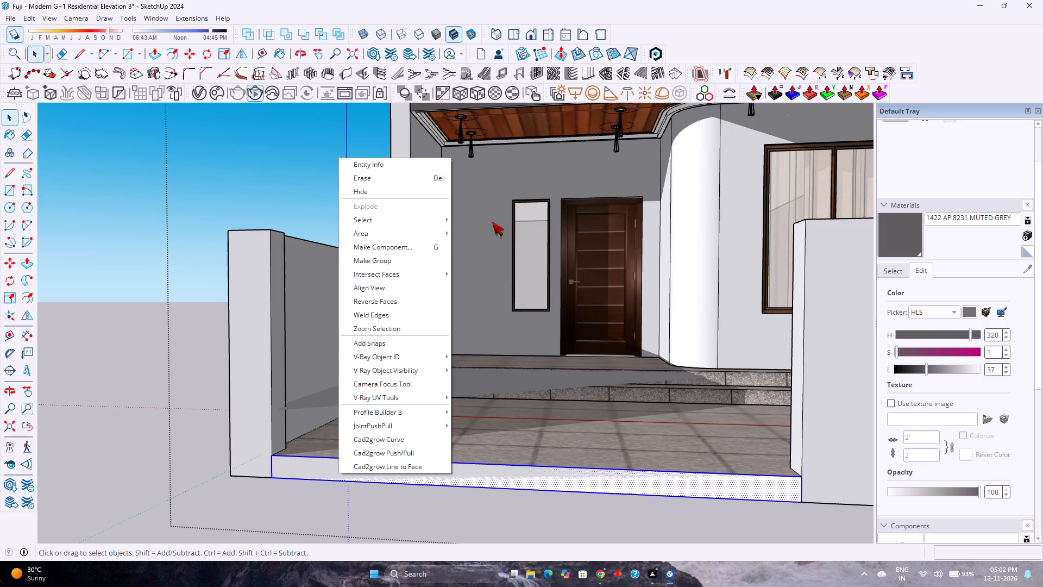
pyautogui.click(392, 259)
# Inside the new group, extrude the rectangle 4' outward from the gate opening to form a block.
pyautogui.doubleClick(388, 465)
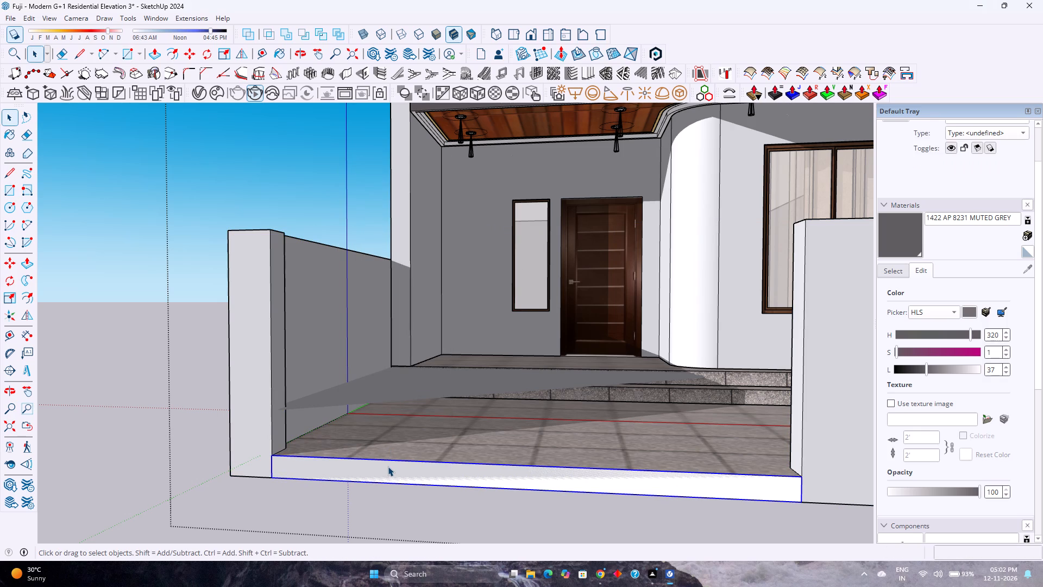
pyautogui.doubleClick(389, 474)
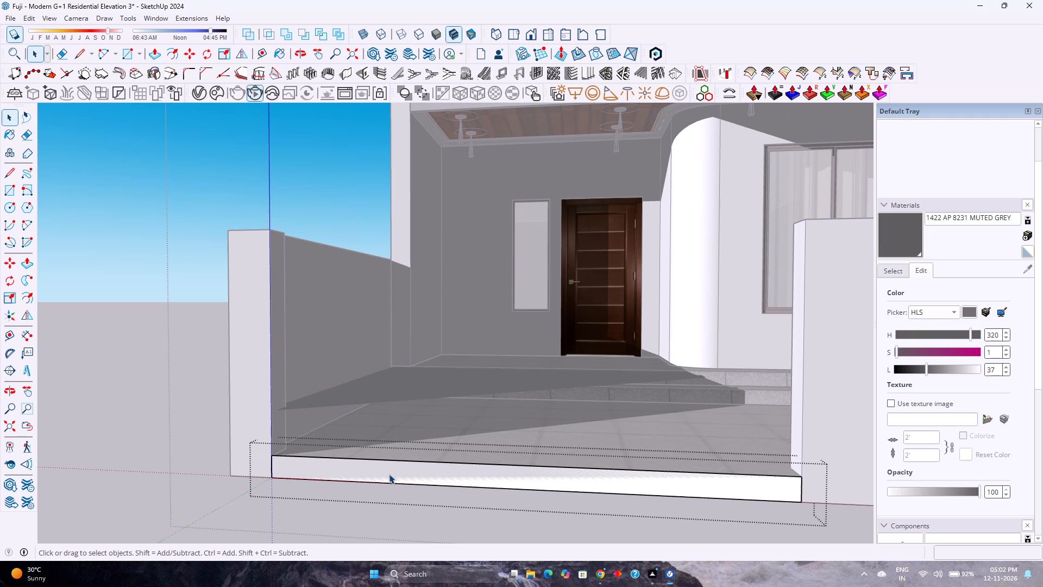
pyautogui.press('p')
pyautogui.click(392, 472)
pyautogui.write("4'")
pyautogui.press('Return')
pyautogui.scroll(-6, 362, 472)
pyautogui.moveTo(434, 466); pyautogui.dragTo(329, 455, button='middle')
pyautogui.scroll(-1, 329, 455)
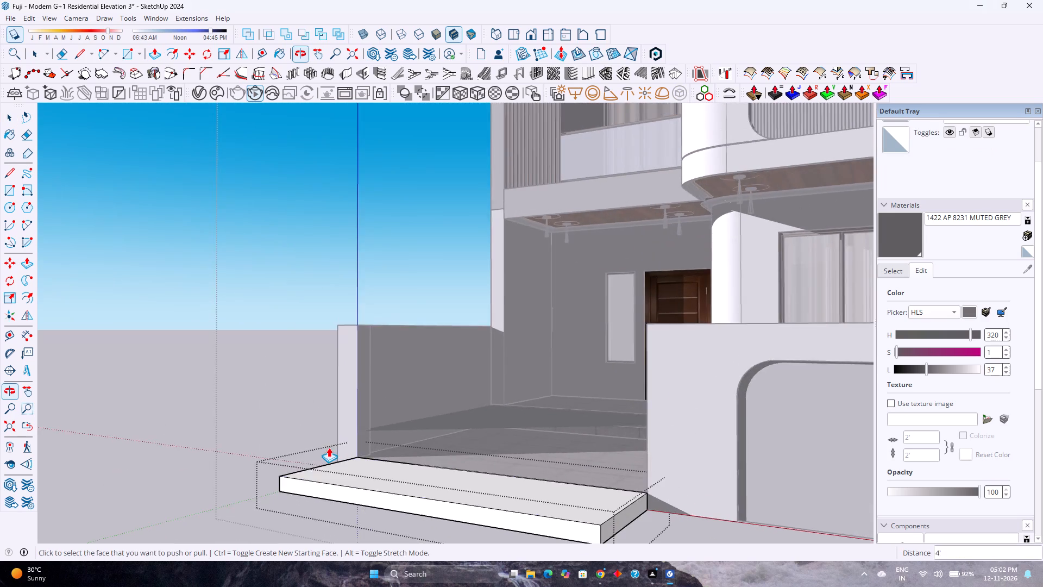
pyautogui.scroll(-4, 329, 447)
# Move the block's outer top edge down 6" to the ground to make a sloped entrance ramp.
pyautogui.press('space')
pyautogui.click(393, 483)
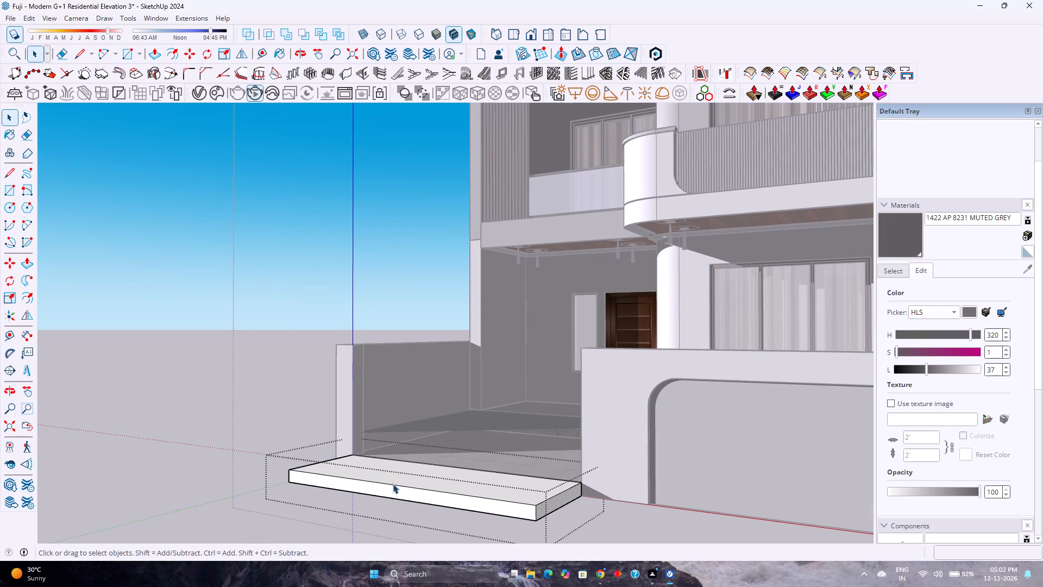
pyautogui.press('m')
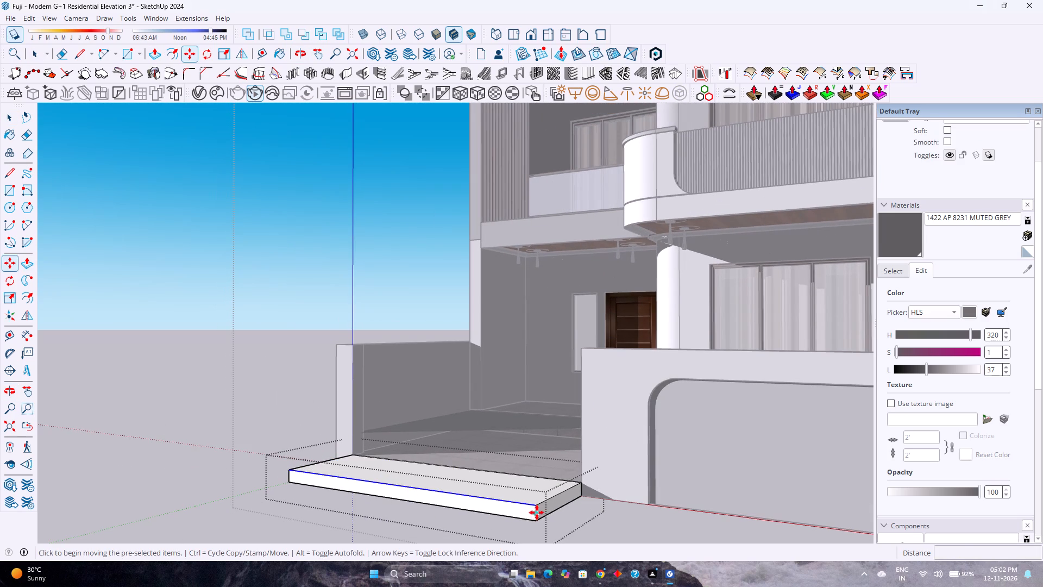
pyautogui.click(537, 507)
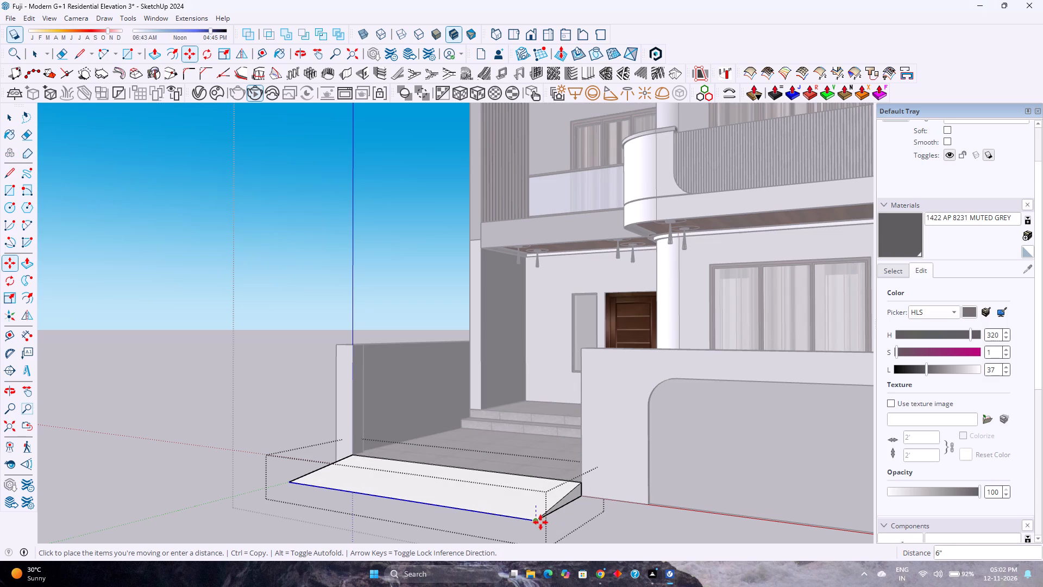
pyautogui.click(541, 522)
pyautogui.scroll(-3, 467, 469)
pyautogui.press('space')
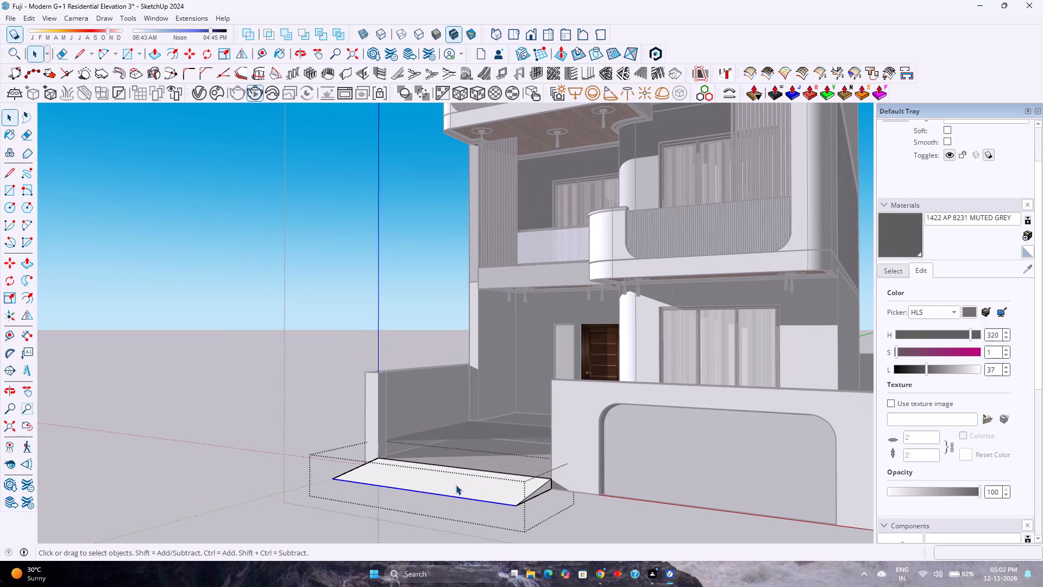
# Paint the ramp's sloped top face with Granite Tile from the Tile collection, and close the ramp group.
pyautogui.click(456, 485)
pyautogui.scroll(3, 456, 485)
pyautogui.moveTo(456, 485); pyautogui.dragTo(811, 565, button='middle')
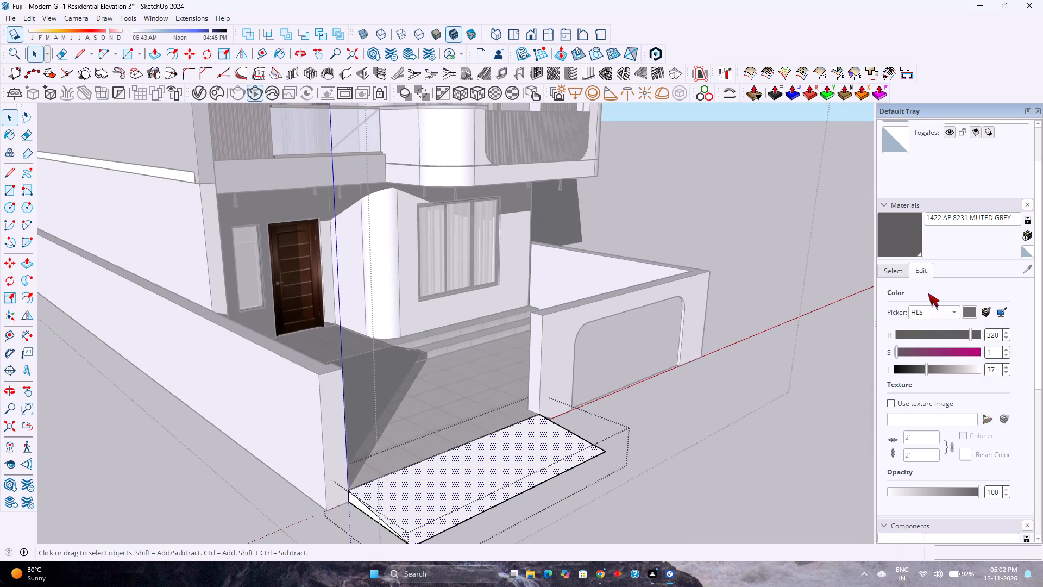
pyautogui.click(893, 273)
pyautogui.click(944, 282)
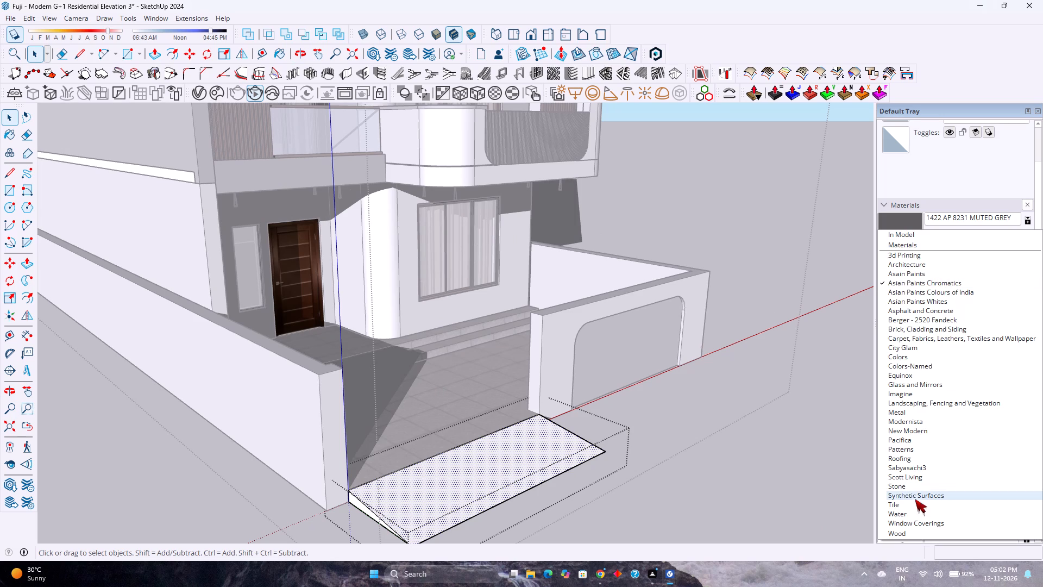
pyautogui.click(915, 503)
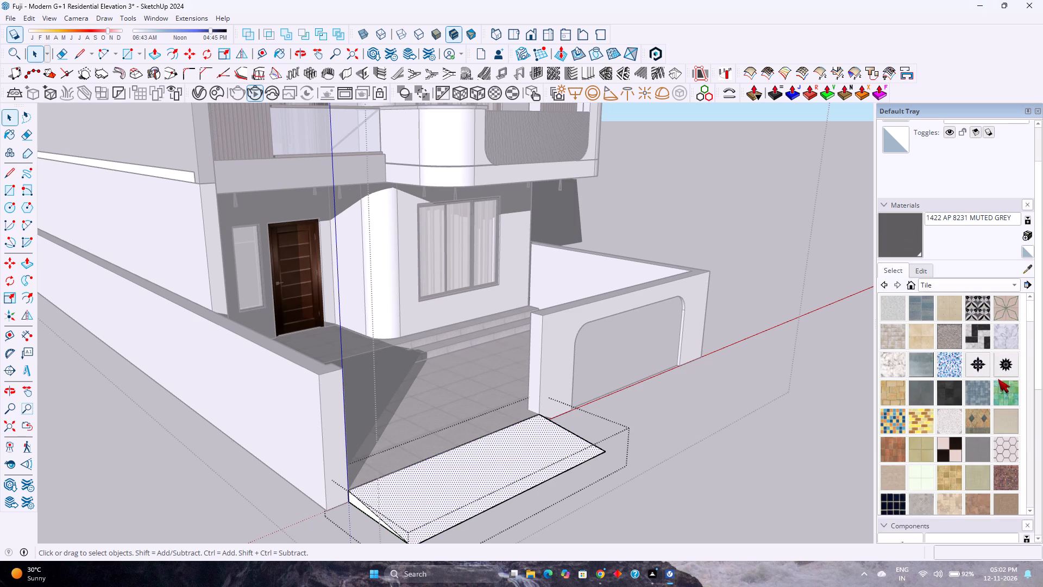
pyautogui.click(947, 337)
pyautogui.click(487, 461)
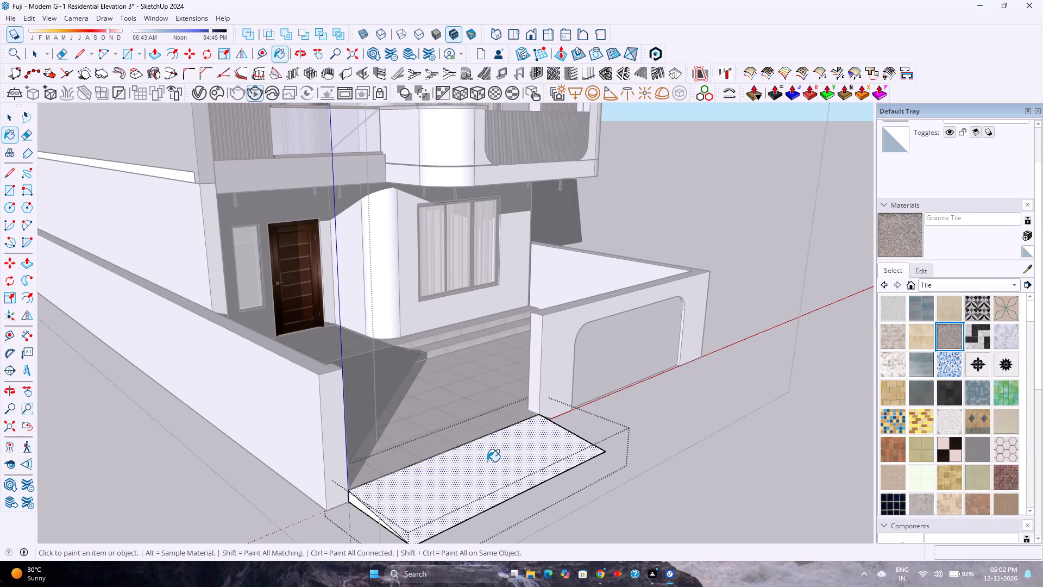
pyautogui.press('space')
pyautogui.scroll(4, 397, 515)
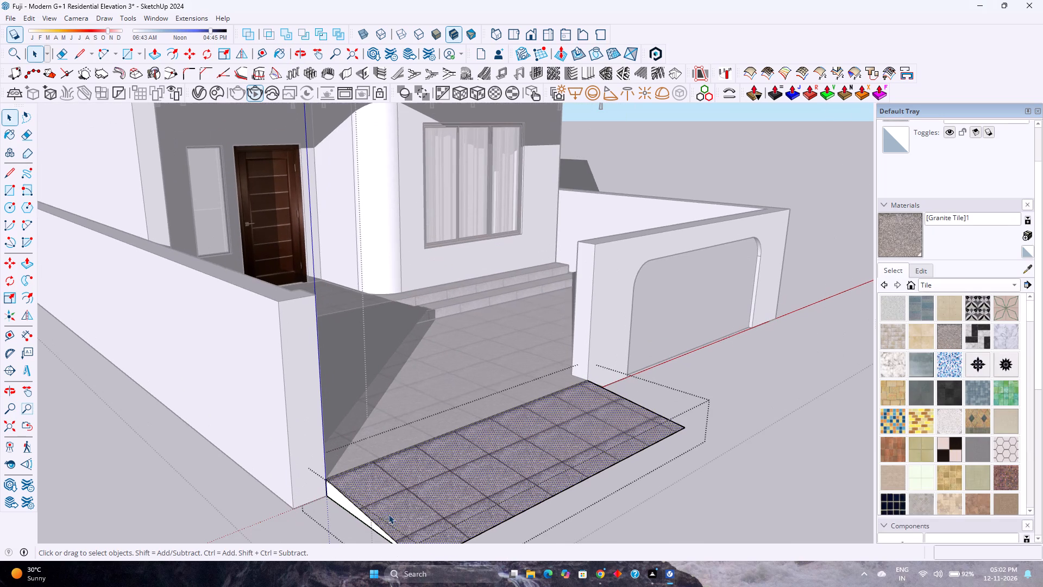
pyautogui.click(671, 515)
# Inside the compound wall group, draw a ground rectangle 15' 2" by about 1' 5" along the front panel wall's base.
pyautogui.scroll(2, 690, 498)
pyautogui.moveTo(689, 498); pyautogui.dragTo(627, 496, button='middle')
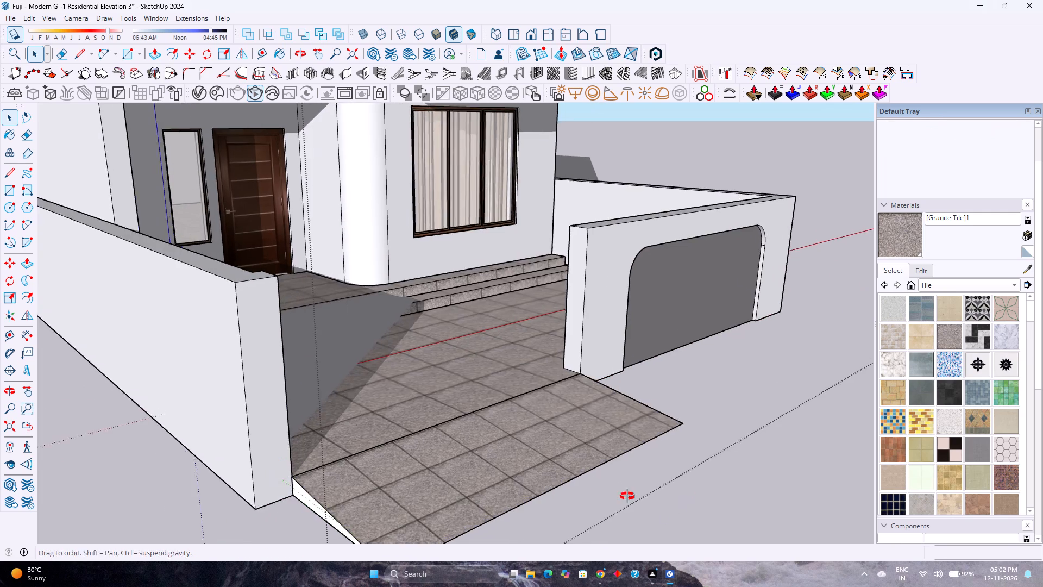
pyautogui.moveTo(627, 496); pyautogui.dragTo(569, 489, button='middle')
pyautogui.scroll(-3, 568, 488)
pyautogui.moveTo(593, 477); pyautogui.dragTo(460, 475, button='middle')
pyautogui.doubleClick(321, 346)
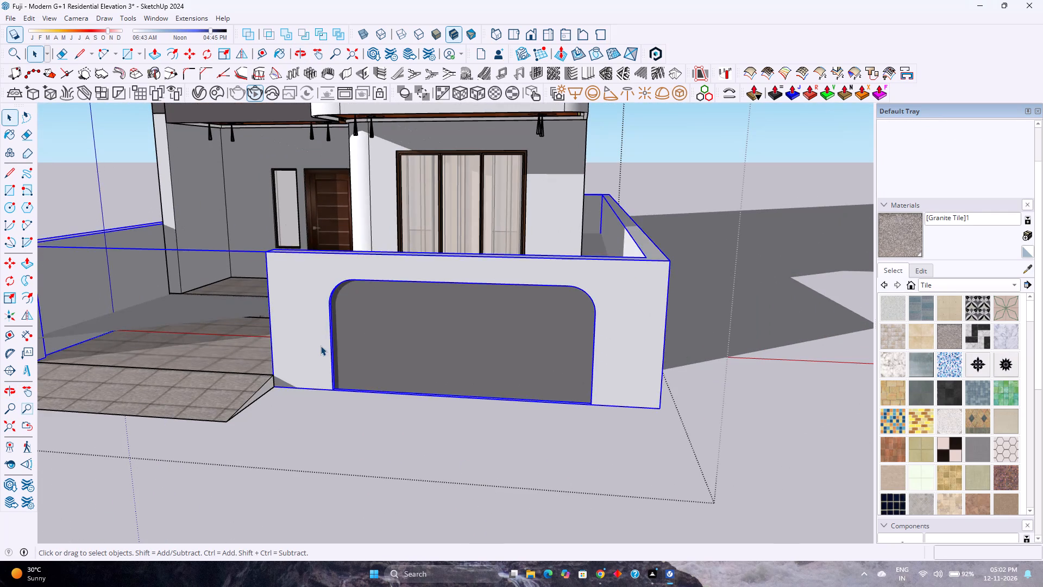
pyautogui.scroll(4, 321, 346)
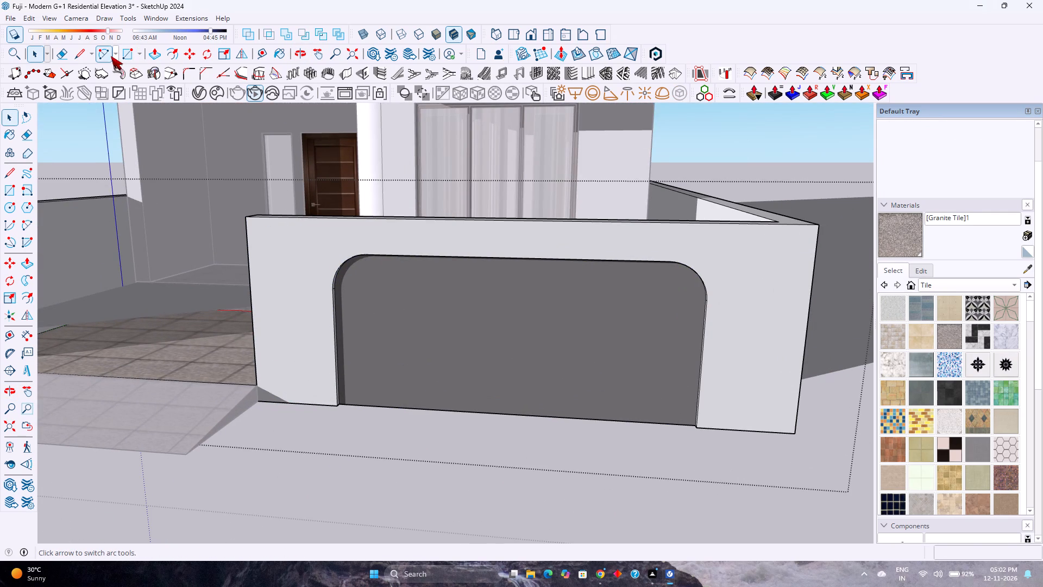
pyautogui.click(120, 53)
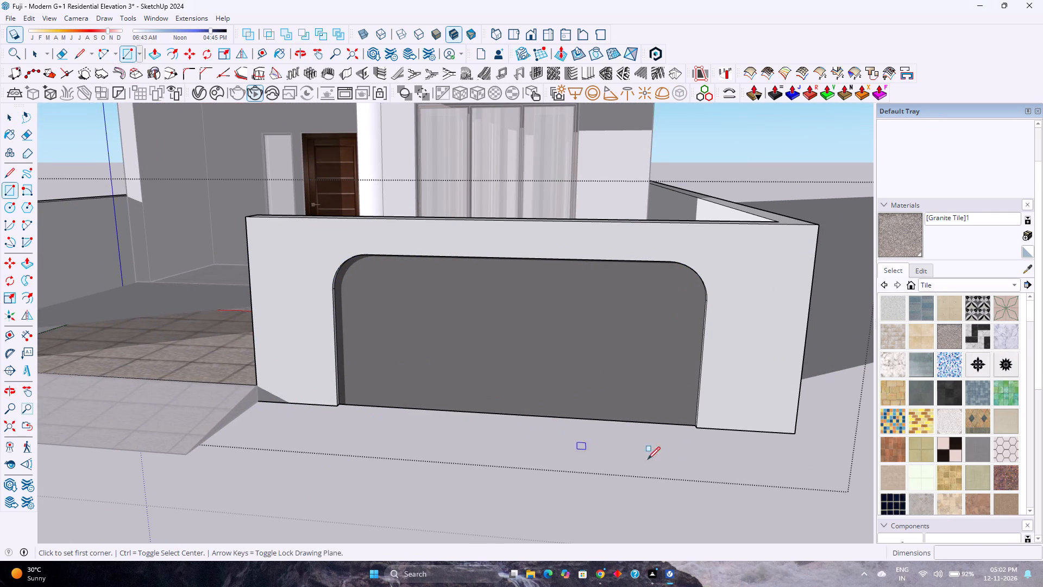
pyautogui.click(795, 430)
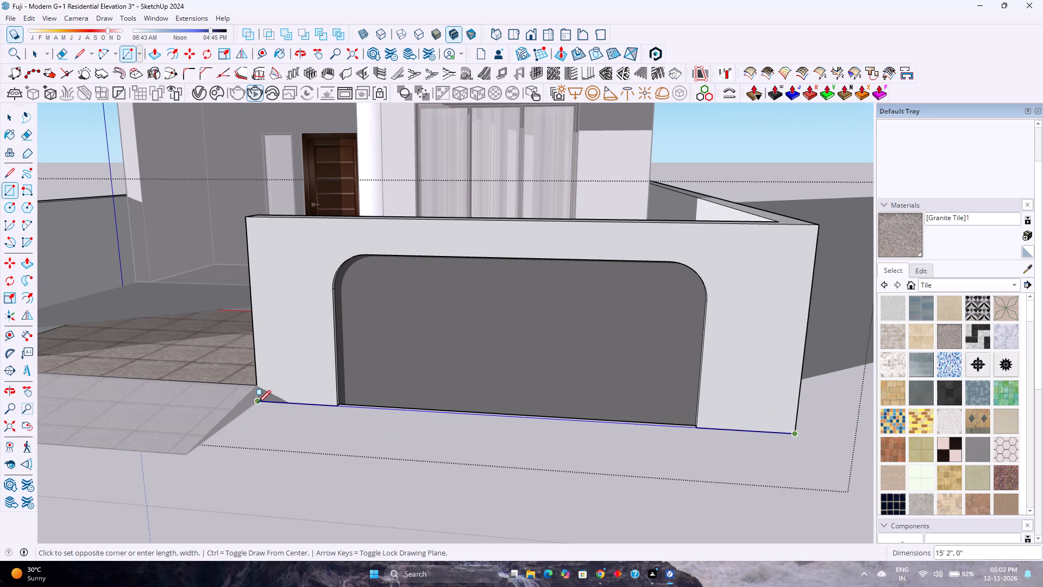
pyautogui.click(237, 420)
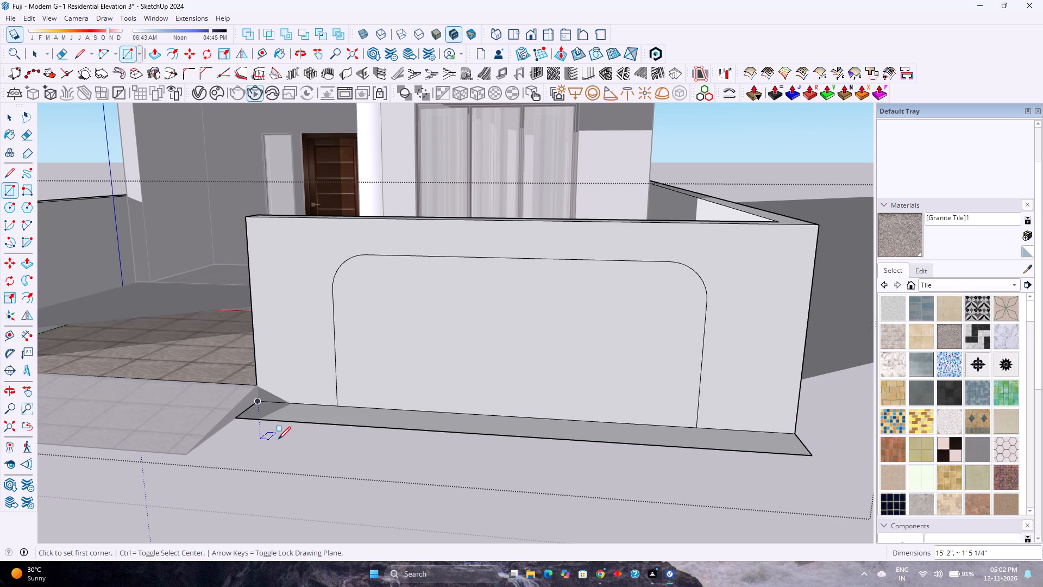
pyautogui.press('space')
# Group the ground rectangle in front of the panel wall.
pyautogui.doubleClick(296, 417)
pyautogui.rightClick(296, 417)
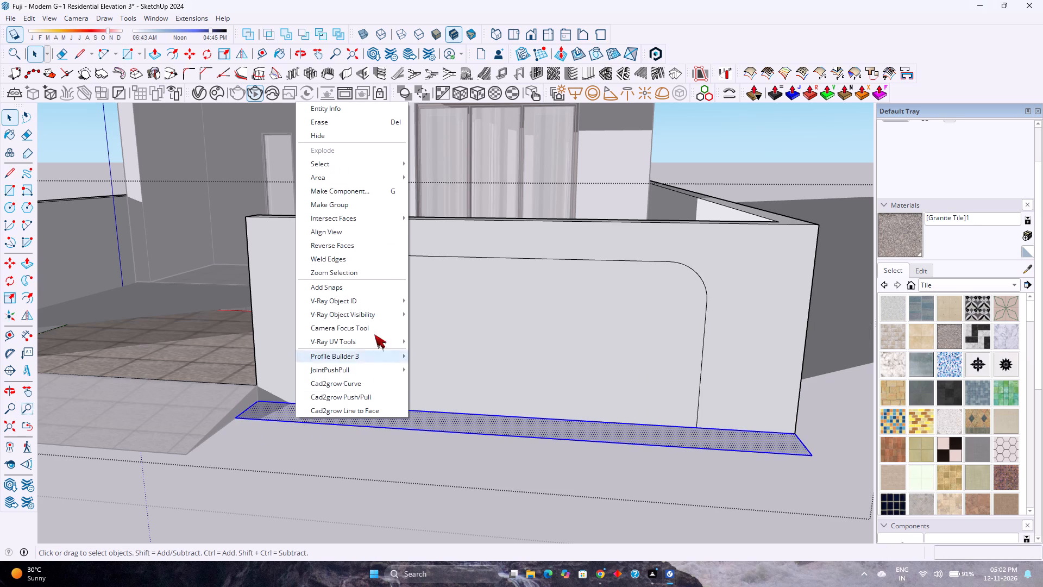
pyautogui.click(370, 203)
# Inside the new group, extrude the ground strip 9" upward.
pyautogui.doubleClick(350, 411)
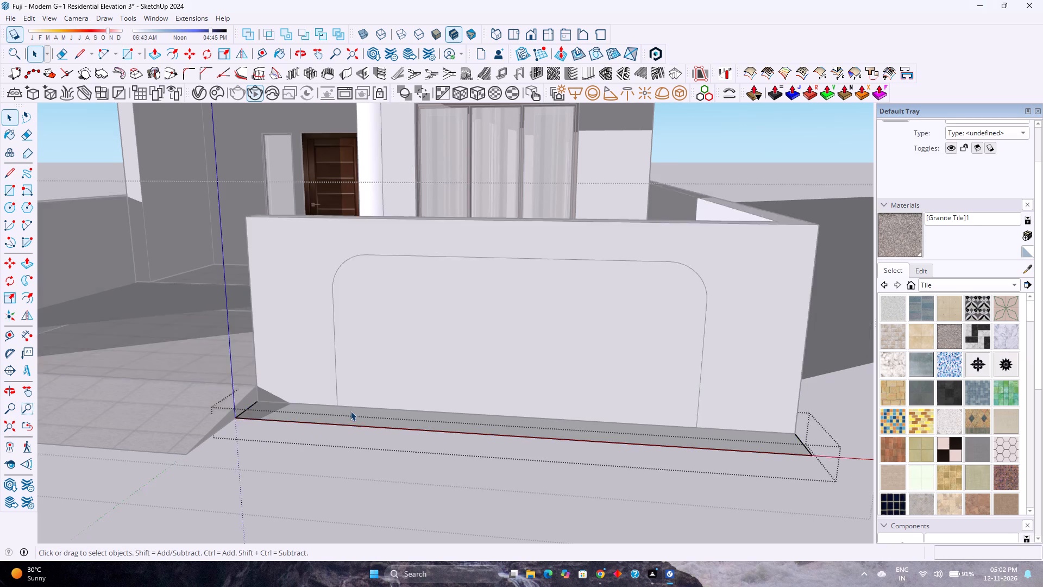
pyautogui.scroll(5, 350, 412)
pyautogui.press('p')
pyautogui.click(359, 420)
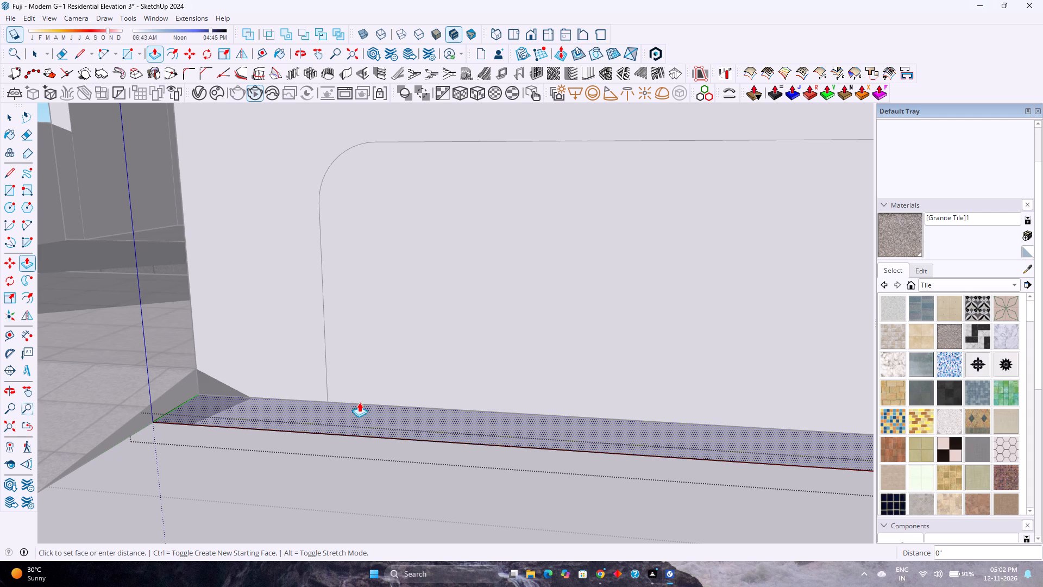
pyautogui.press('9')
pyautogui.press('Return')
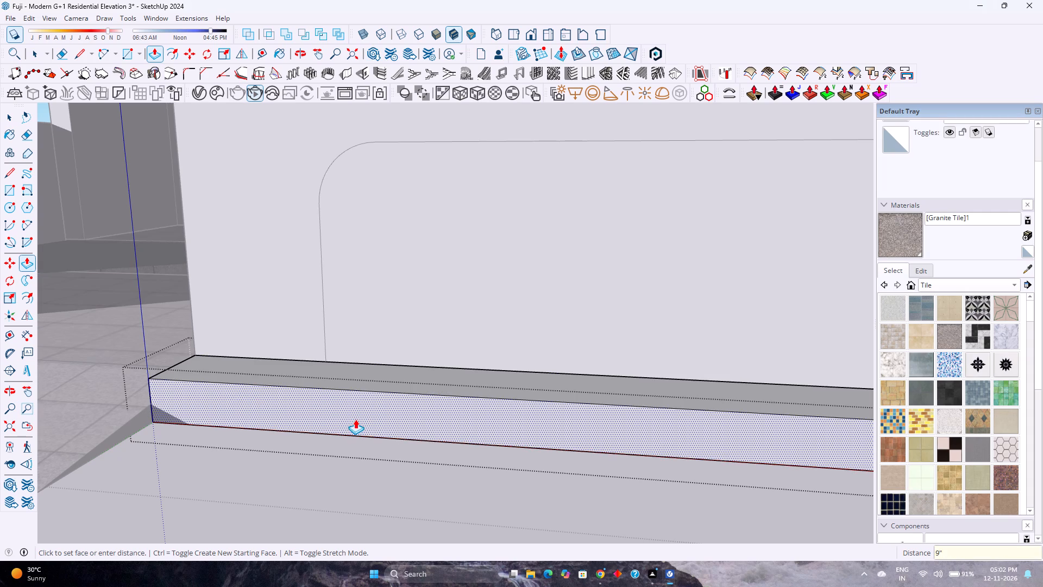
# Pull the front face of the raised strip outward by 0.25".
pyautogui.click(355, 419)
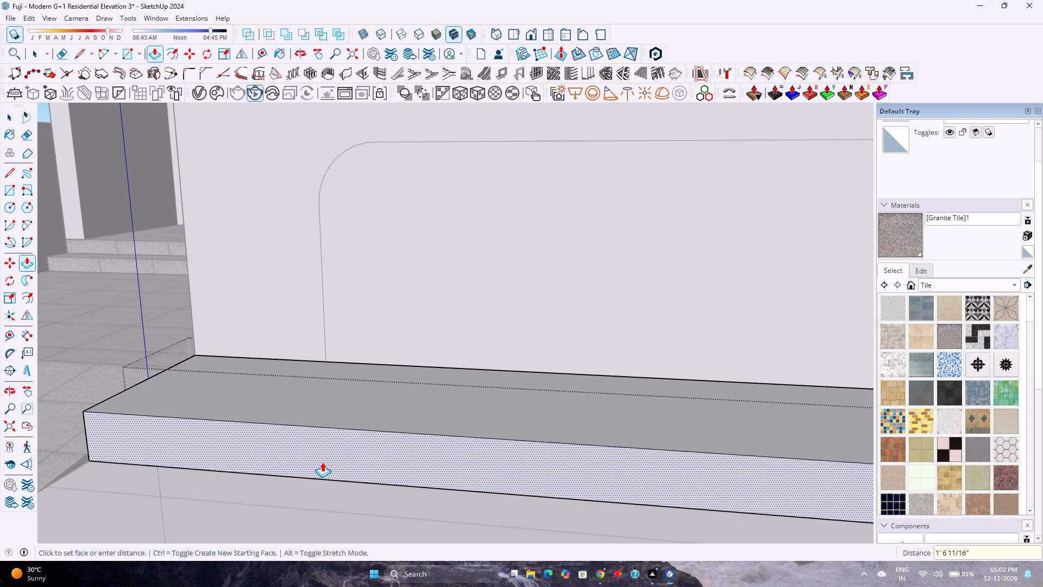
pyautogui.write('0.')
pyautogui.write('0.25')
pyautogui.press('Return')
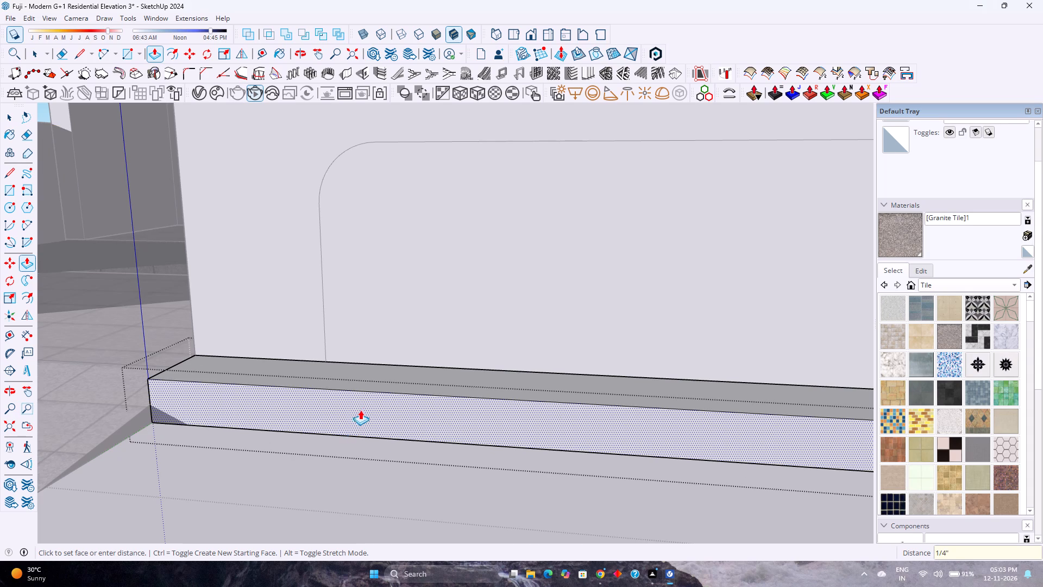
pyautogui.moveTo(366, 411); pyautogui.dragTo(330, 477, button='middle')
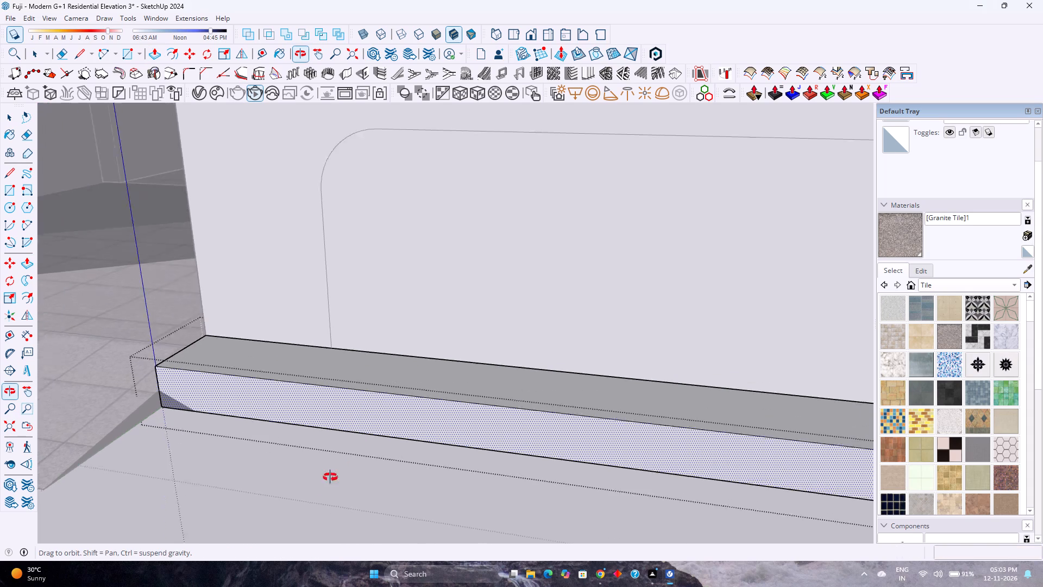
# Measure the depth of the raised strip along its short top edge.
pyautogui.moveTo(330, 477); pyautogui.dragTo(335, 543, button='middle')
pyautogui.middleClick(335, 543)
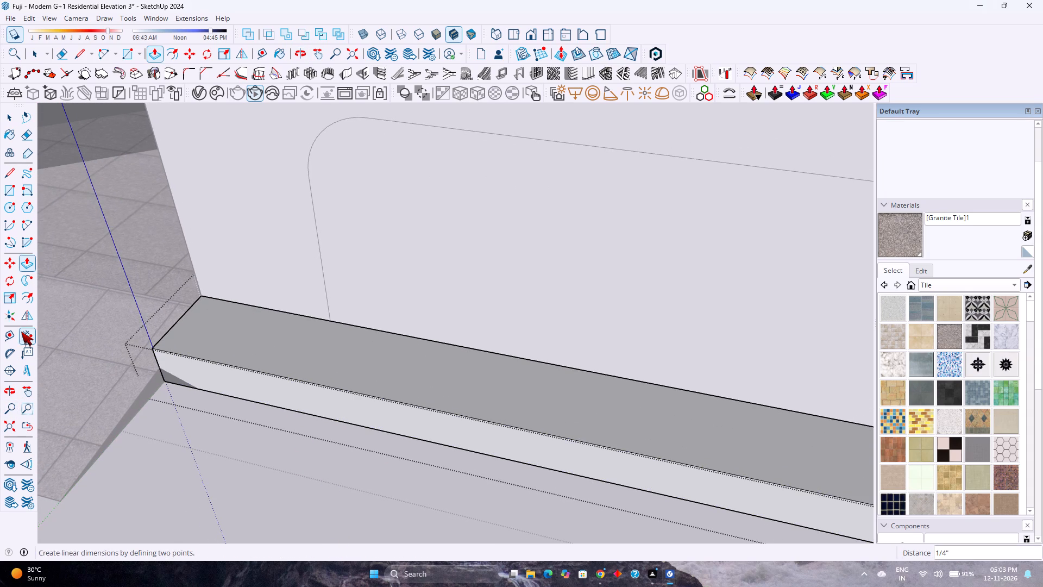
pyautogui.click(21, 332)
pyautogui.click(169, 330)
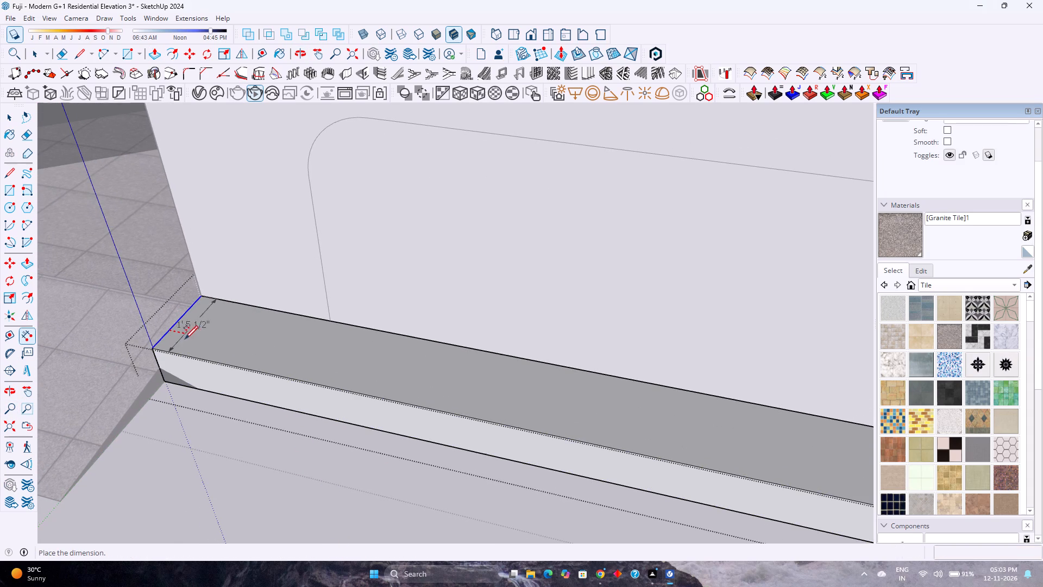
pyautogui.press('Escape')
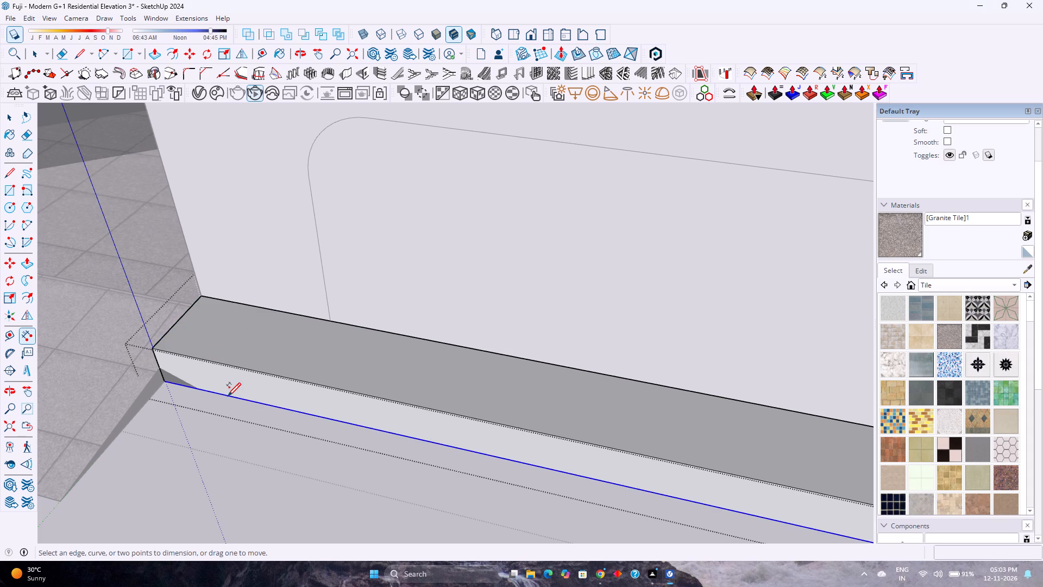
# Adjust the raised strip's front face by pushing it in 0.5" and pulling it back out 1".
pyautogui.press('p')
pyautogui.click(244, 390)
pyautogui.write('0.5')
pyautogui.press('Return')
pyautogui.press('space')
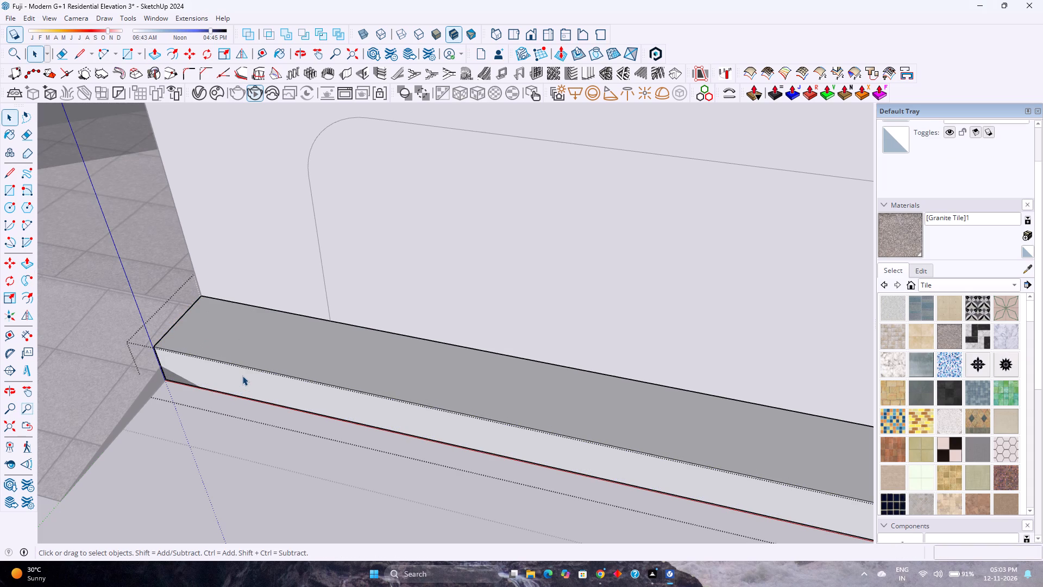
pyautogui.press('p')
pyautogui.click(284, 388)
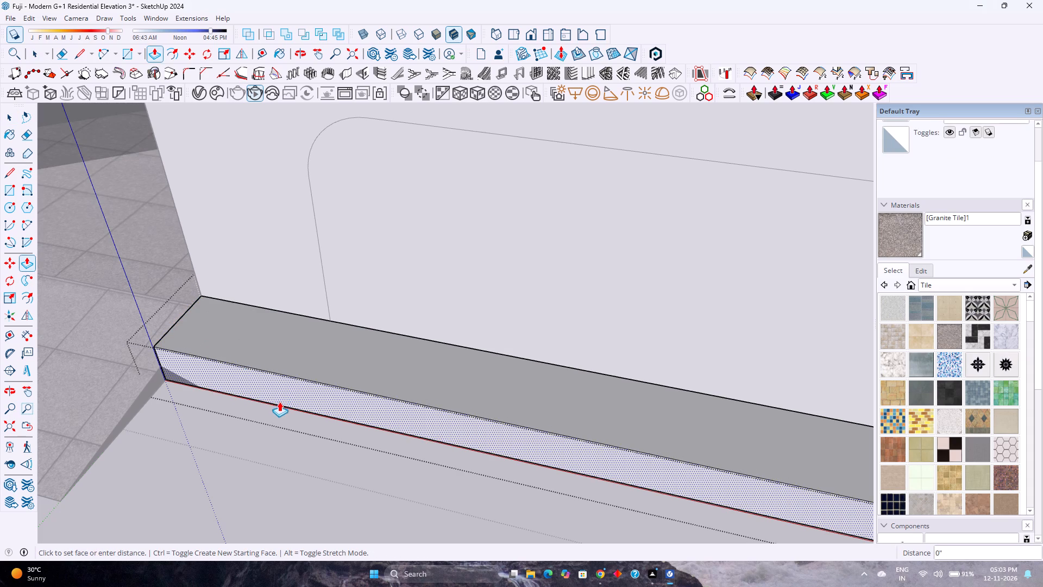
pyautogui.press('1')
pyautogui.press('Return')
# Extend the strip's front face outward by a further 1' 6".
pyautogui.click(282, 397)
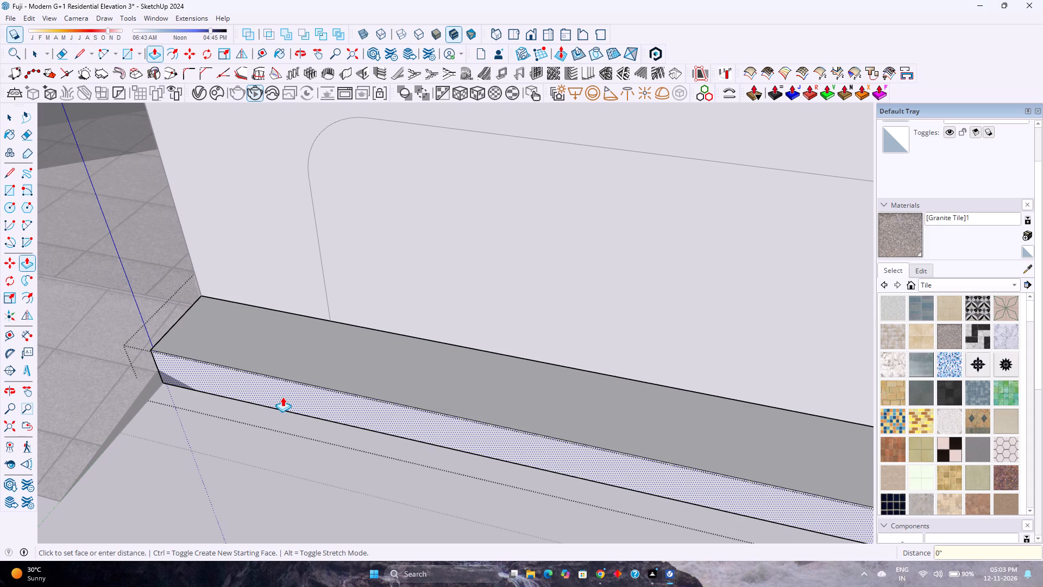
pyautogui.write("1'")
pyautogui.press('6')
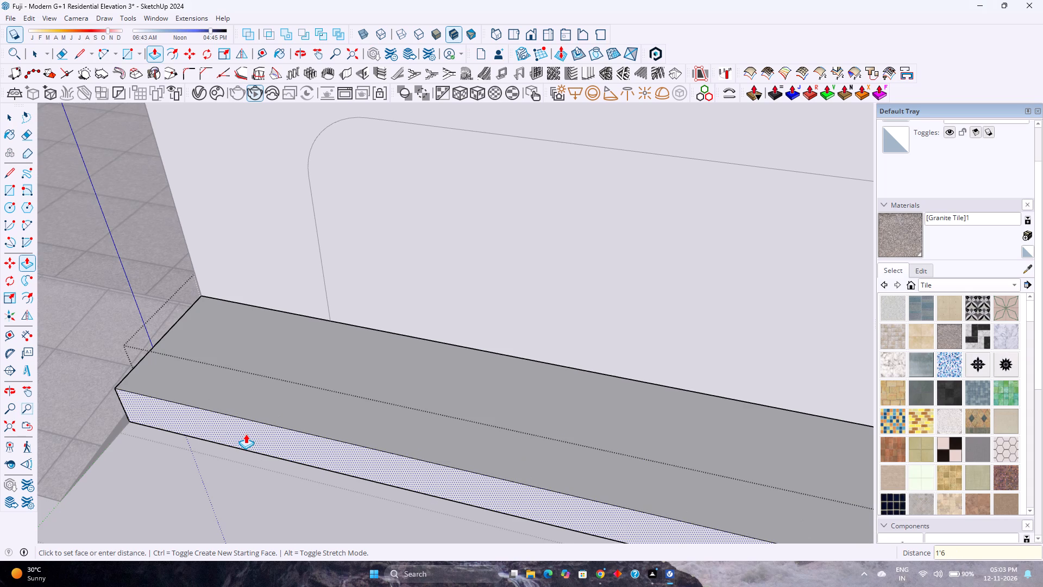
pyautogui.press('Return')
pyautogui.press('space')
# Offset the strip's top face inward by 3" to form a planter rim.
pyautogui.click(278, 388)
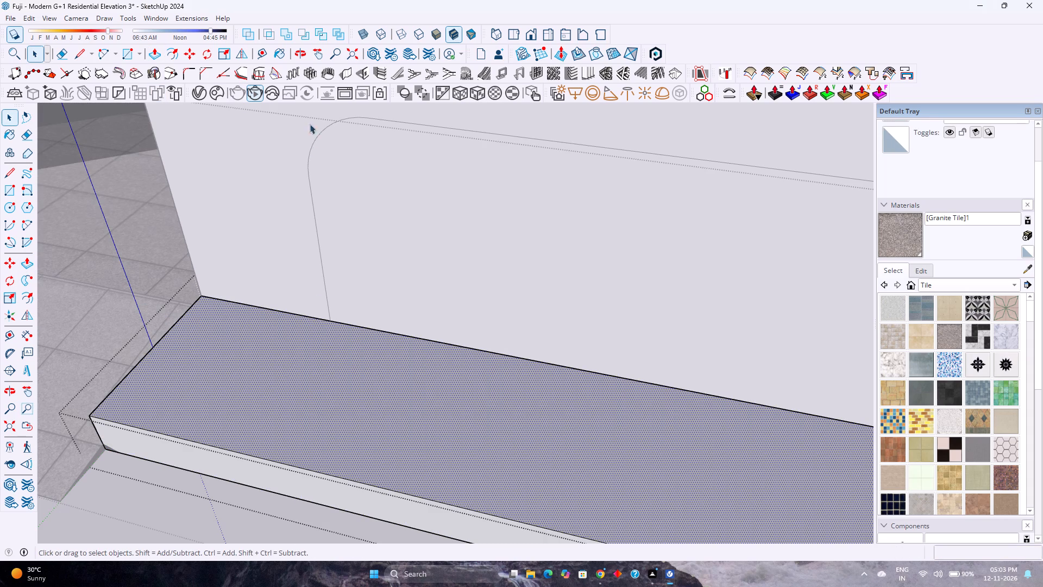
pyautogui.click(176, 59)
pyautogui.click(154, 365)
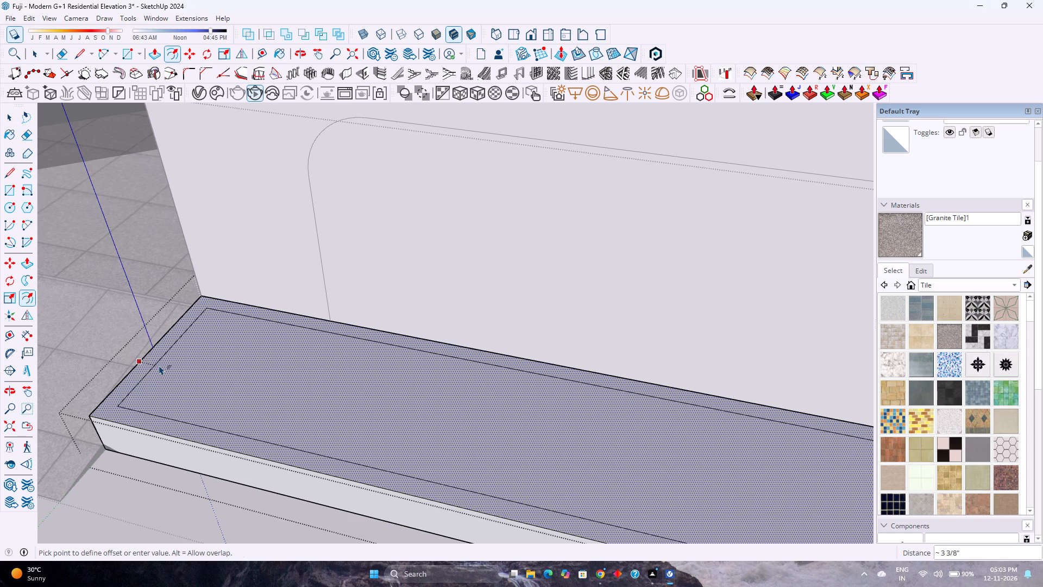
pyautogui.press('3')
pyautogui.press('Return')
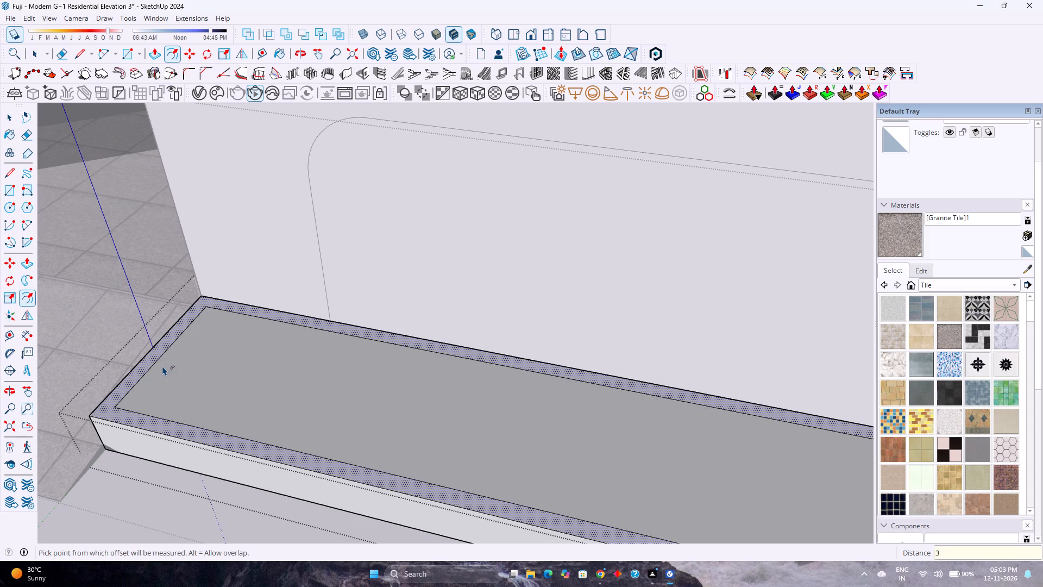
# Push the inner top face down 8" to hollow out the planter box.
pyautogui.press('p')
pyautogui.press('Escape')
pyautogui.click(209, 383)
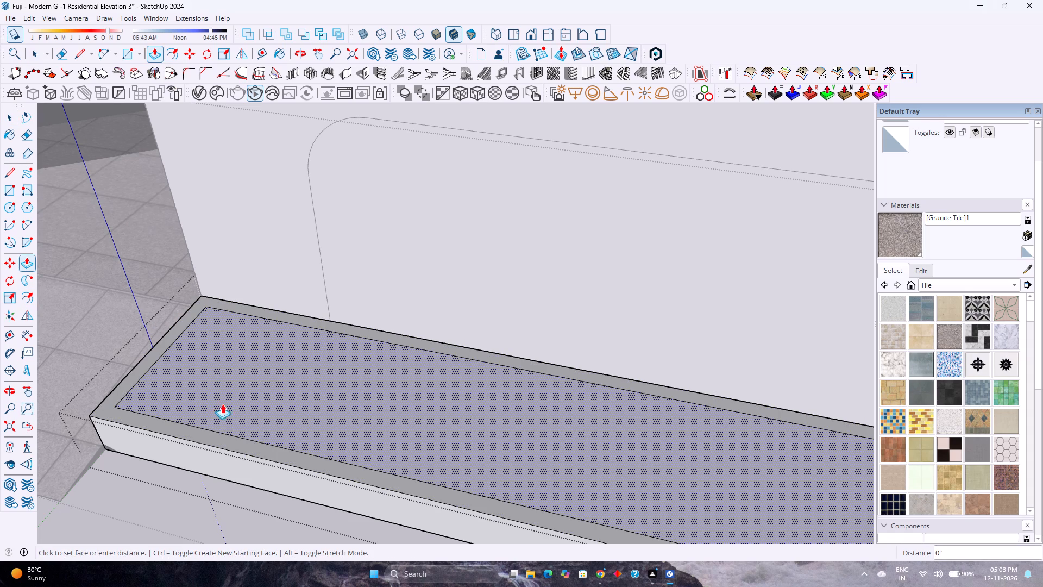
pyautogui.press('8')
pyautogui.press('Return')
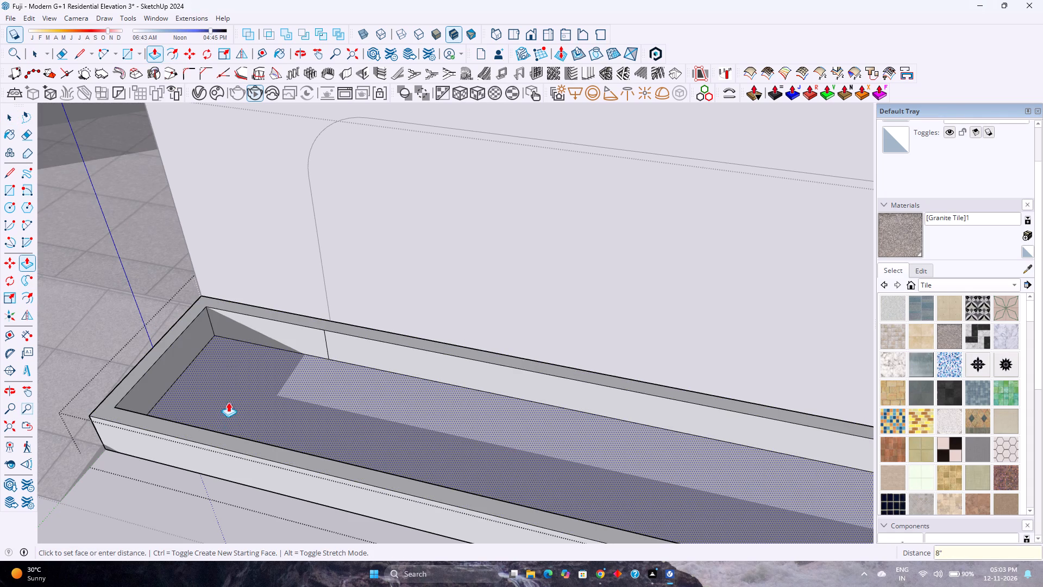
# Erase the two stray vertical lines on the planter's inner back wall and leave the planter group.
pyautogui.press('e')
pyautogui.moveTo(329, 346); pyautogui.dragTo(320, 341)
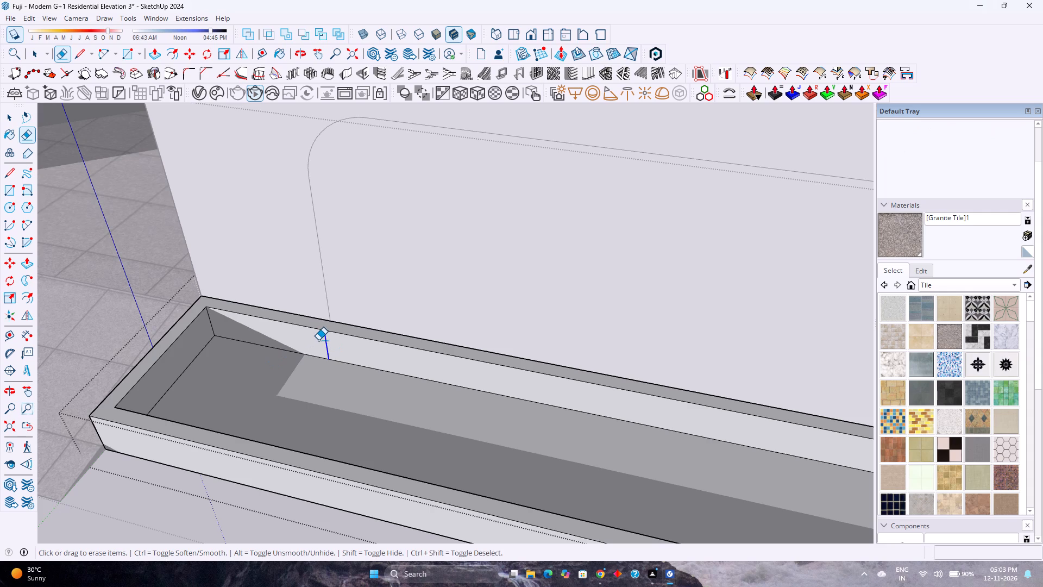
pyautogui.scroll(-8, 318, 340)
pyautogui.press('space')
pyautogui.scroll(-1, 312, 345)
pyautogui.moveTo(309, 388); pyautogui.dragTo(349, 338, button='middle')
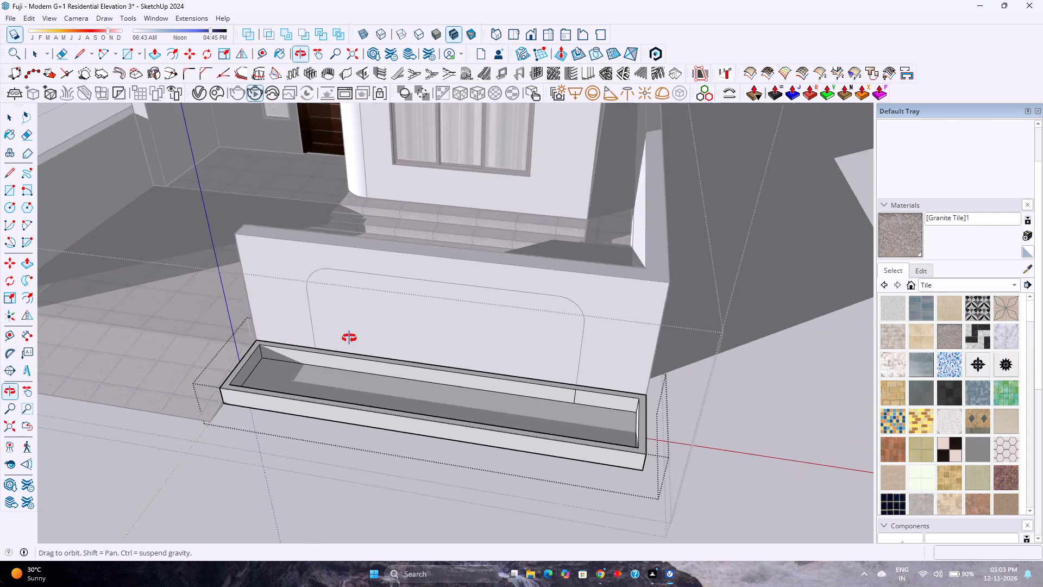
pyautogui.moveTo(349, 338); pyautogui.dragTo(379, 294, button='middle')
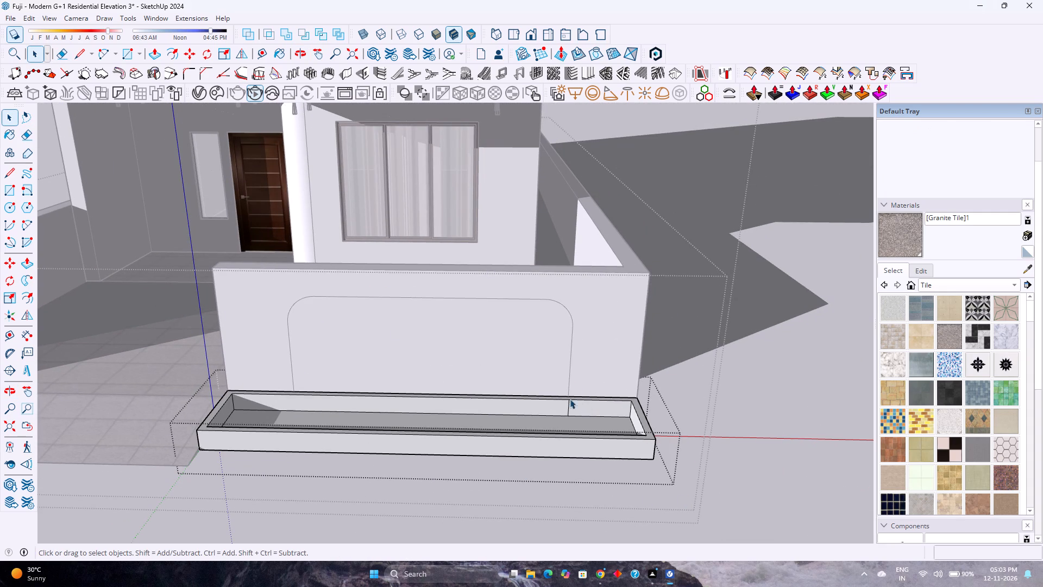
pyautogui.press('e')
pyautogui.click(568, 407)
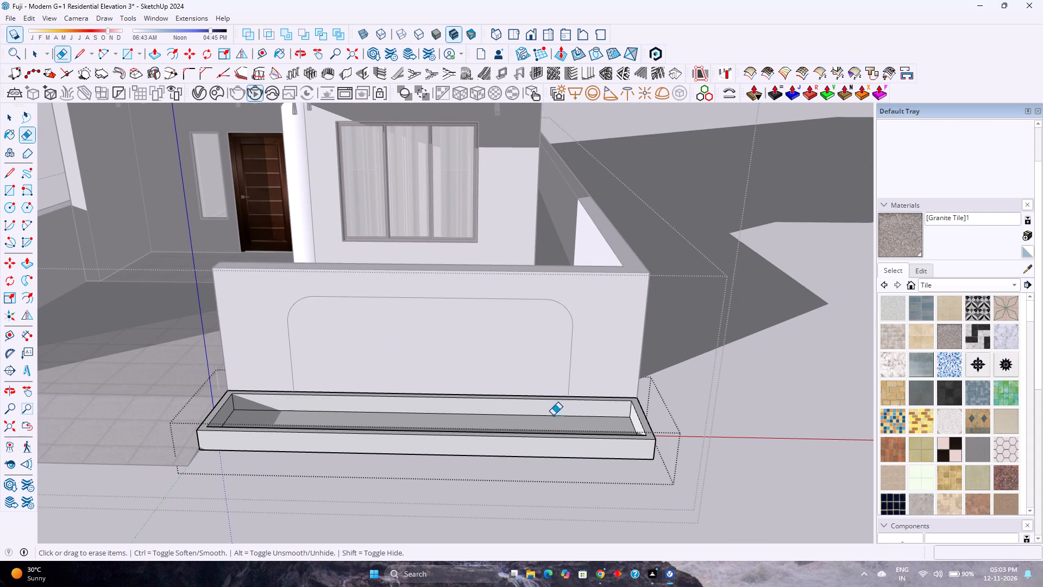
pyautogui.scroll(2, 520, 413)
pyautogui.scroll(-4, 520, 413)
pyautogui.press('space')
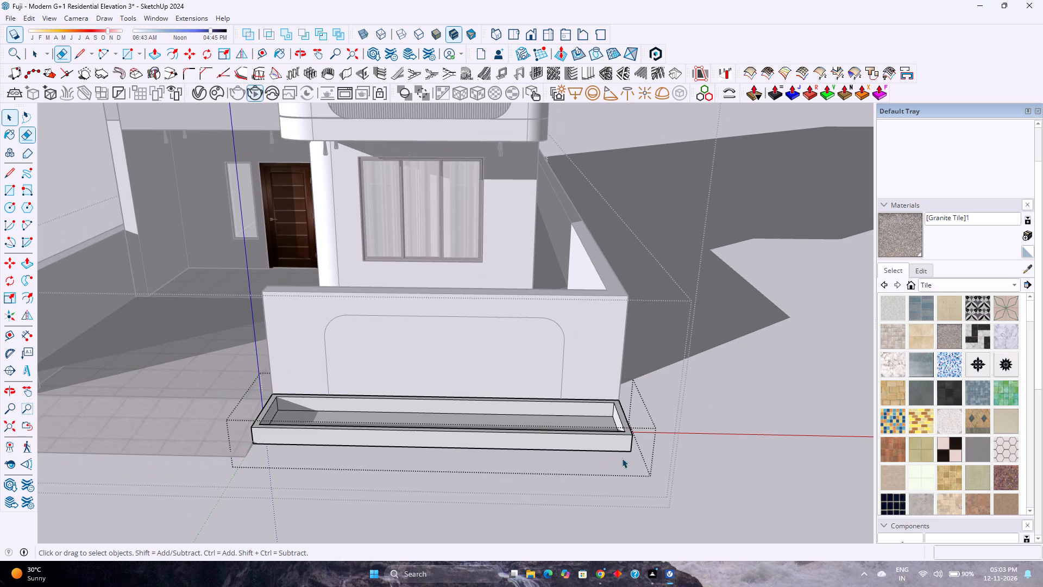
pyautogui.click(676, 464)
# Paint the planter box with Brick Tumbled, then repaint it with Concrete Block 8x8 Gray from the Brick, Cladding and Siding materials.
pyautogui.click(562, 442)
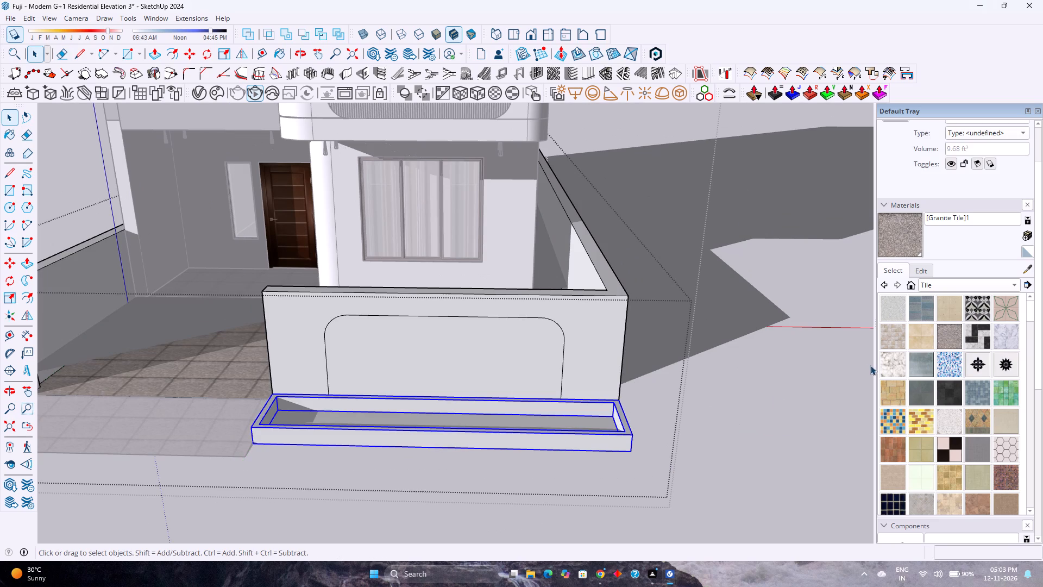
pyautogui.scroll(-4, 950, 447)
pyautogui.scroll(3, 953, 424)
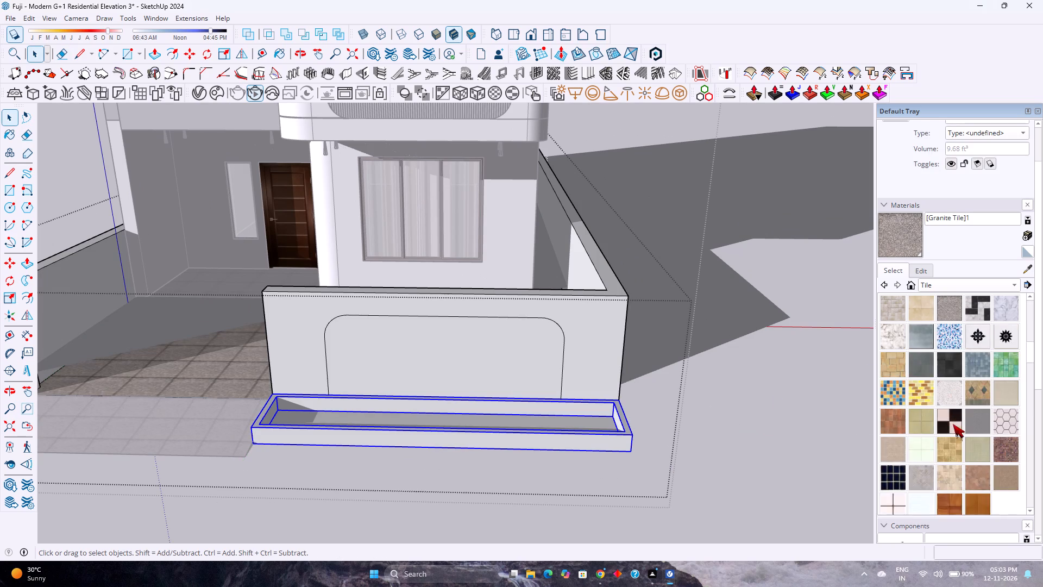
pyautogui.scroll(1, 956, 386)
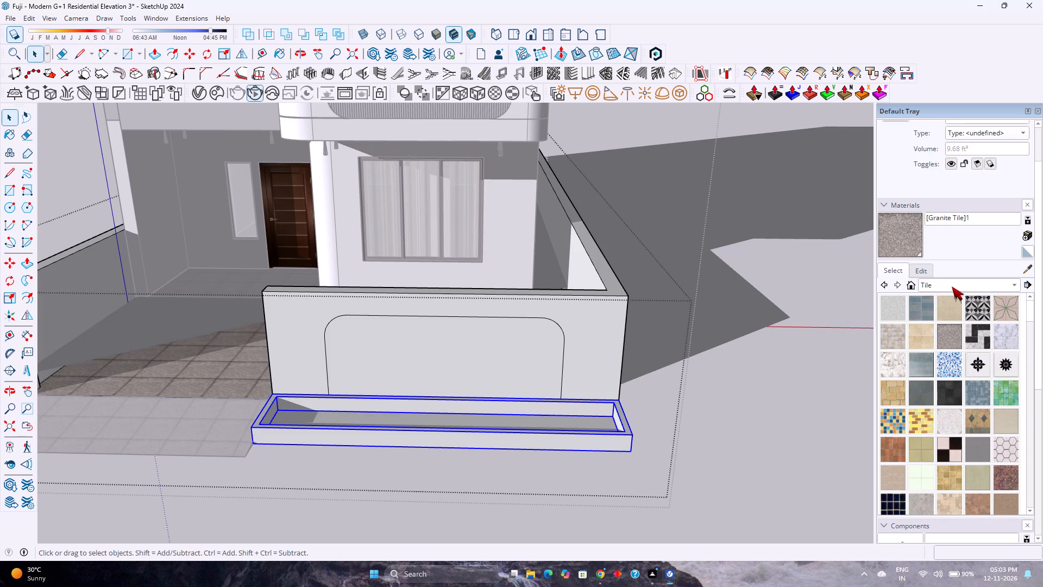
pyautogui.click(951, 285)
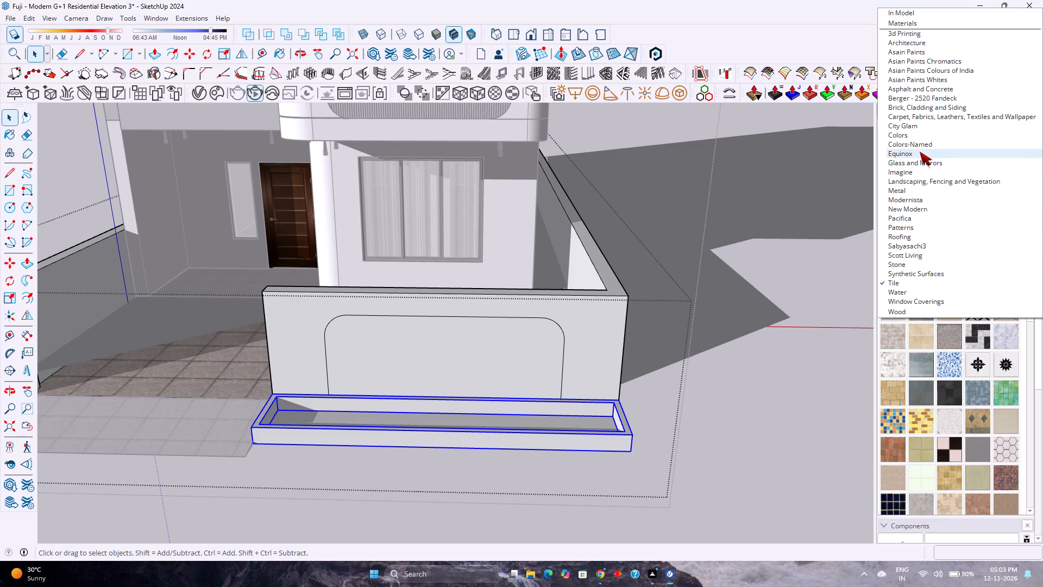
pyautogui.click(920, 110)
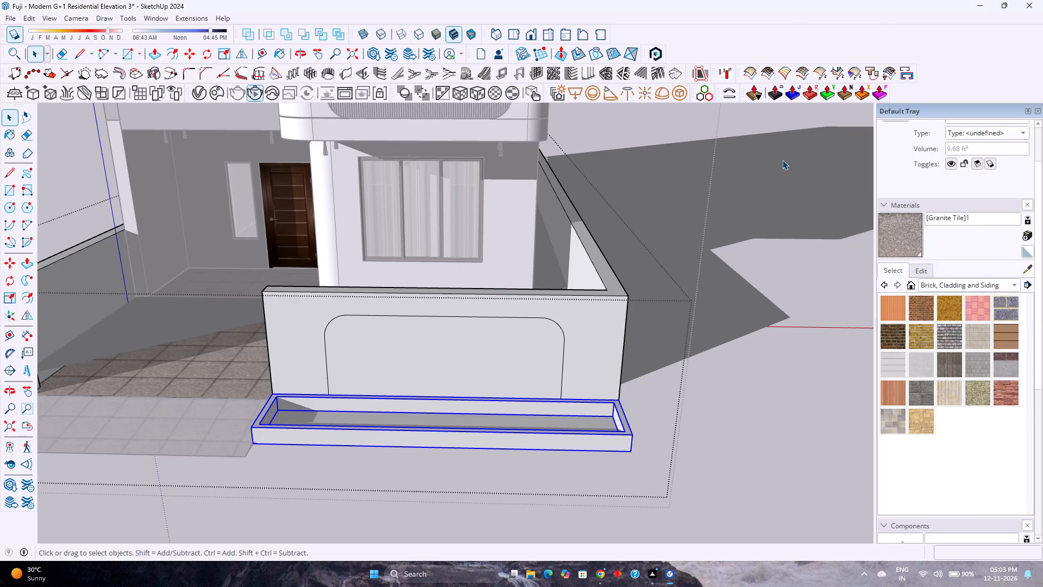
pyautogui.click(953, 339)
pyautogui.click(505, 440)
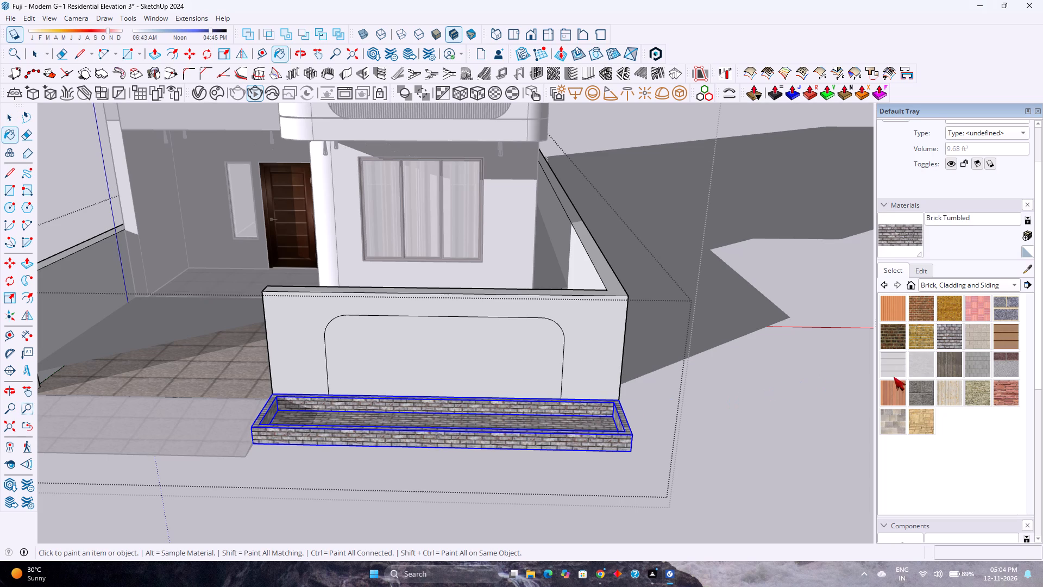
pyautogui.click(985, 367)
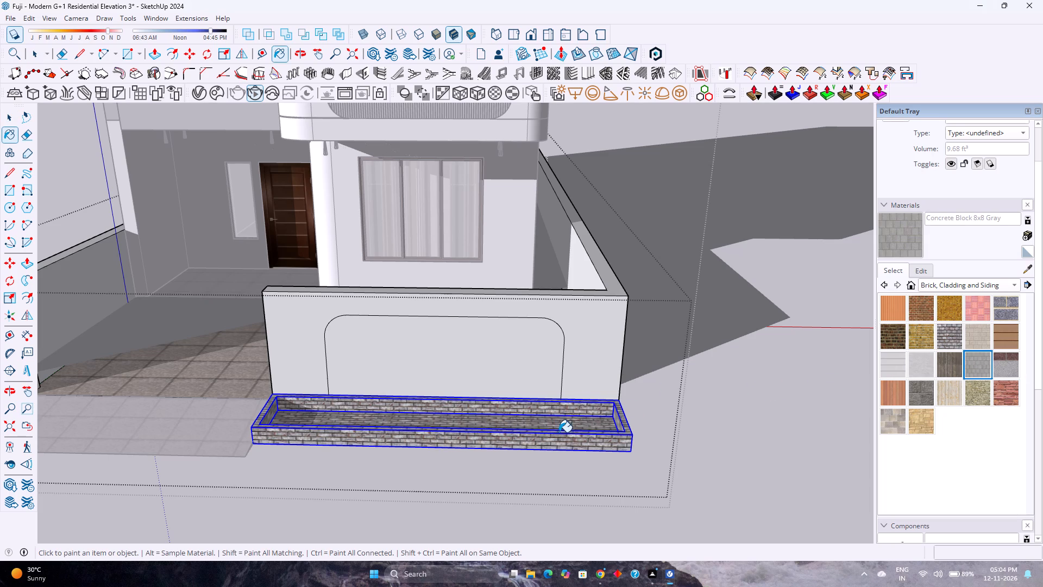
pyautogui.click(560, 433)
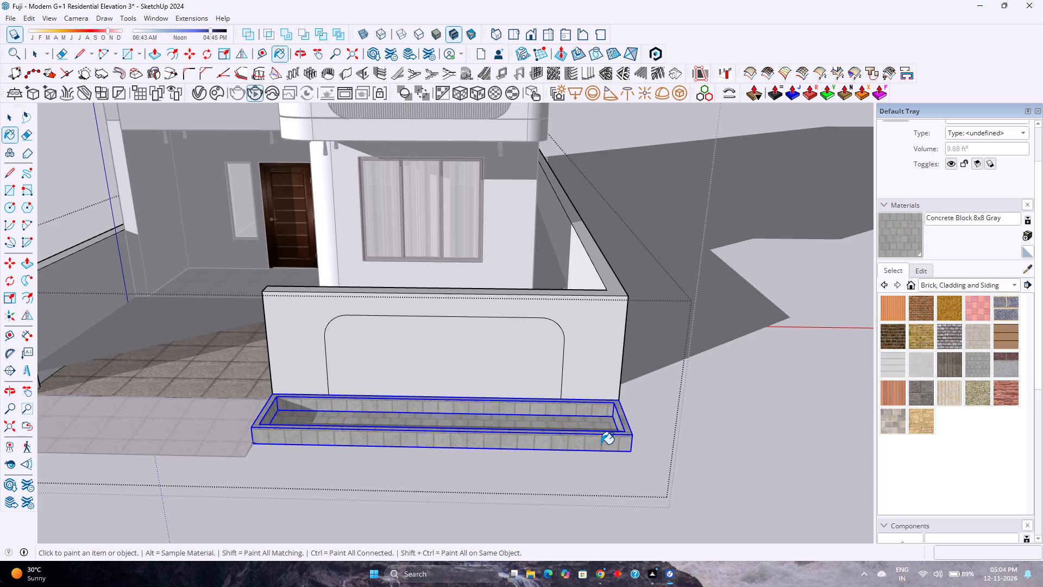
# Set the Concrete Block 8x8 Gray texture size to 3' and apply the material to the planter again.
pyautogui.click(916, 274)
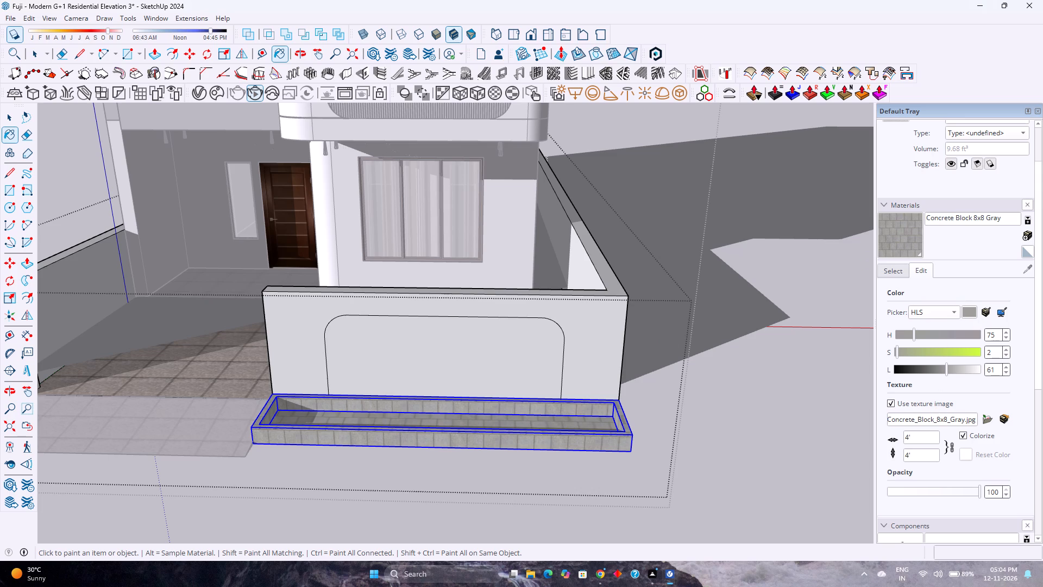
pyautogui.click(906, 438)
pyautogui.click(908, 439)
pyautogui.press('BackSpace')
pyautogui.press('2')
pyautogui.press('BackSpace')
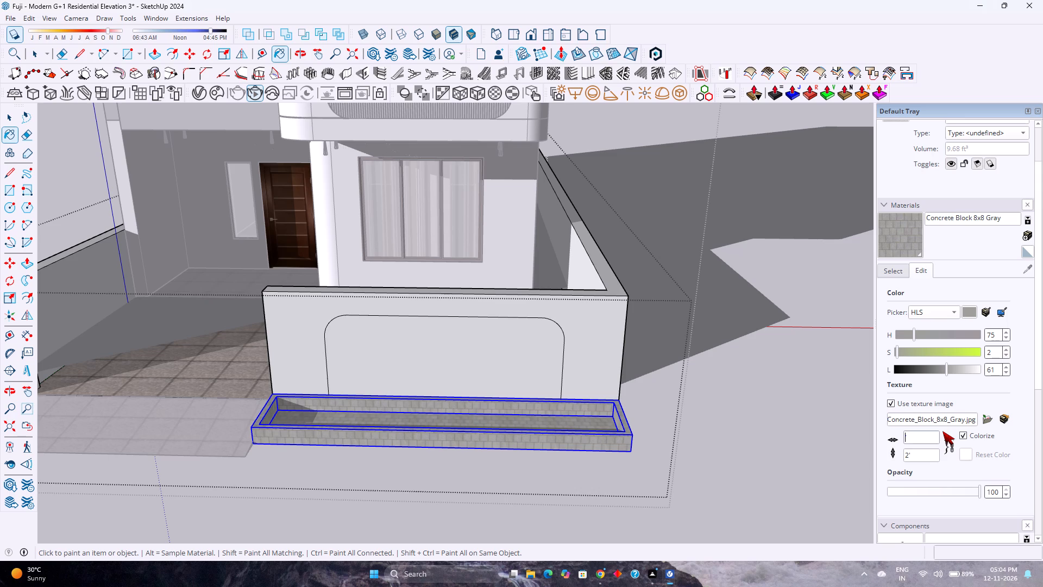
pyautogui.press('3')
pyautogui.press("'")
pyautogui.press('Return')
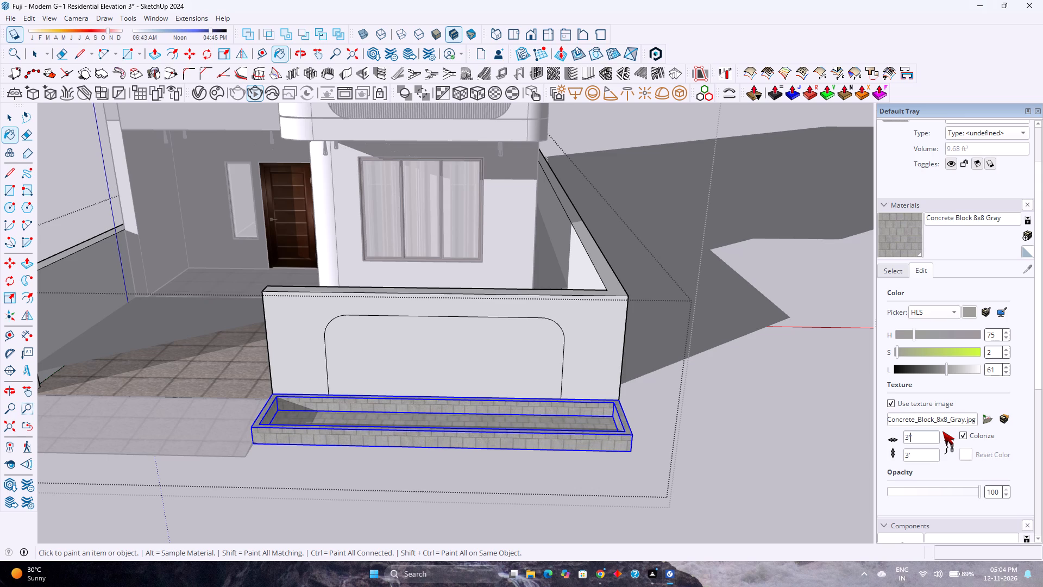
pyautogui.press('space')
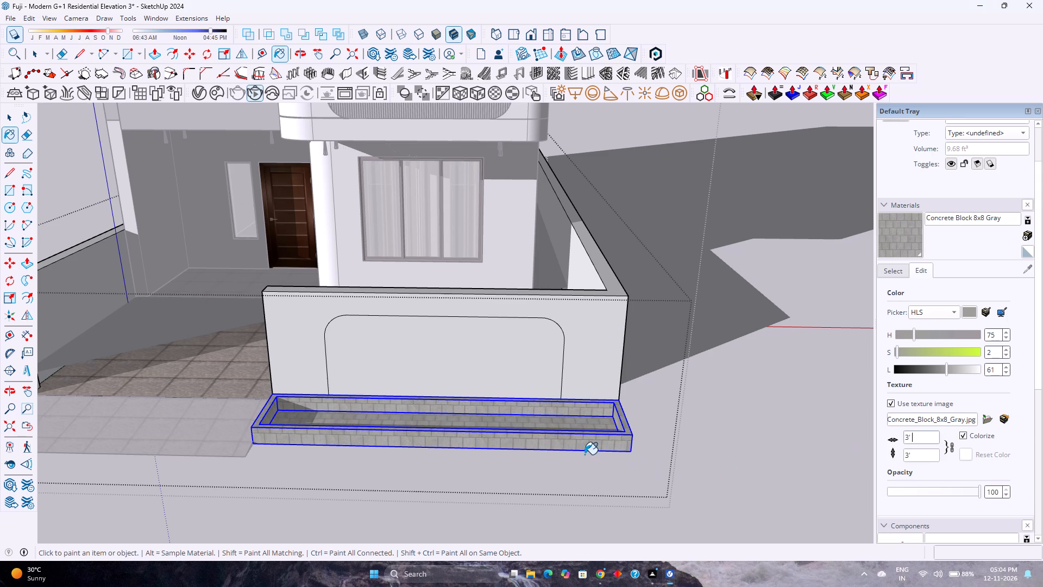
pyautogui.click(577, 444)
pyautogui.press('space')
pyautogui.click(684, 452)
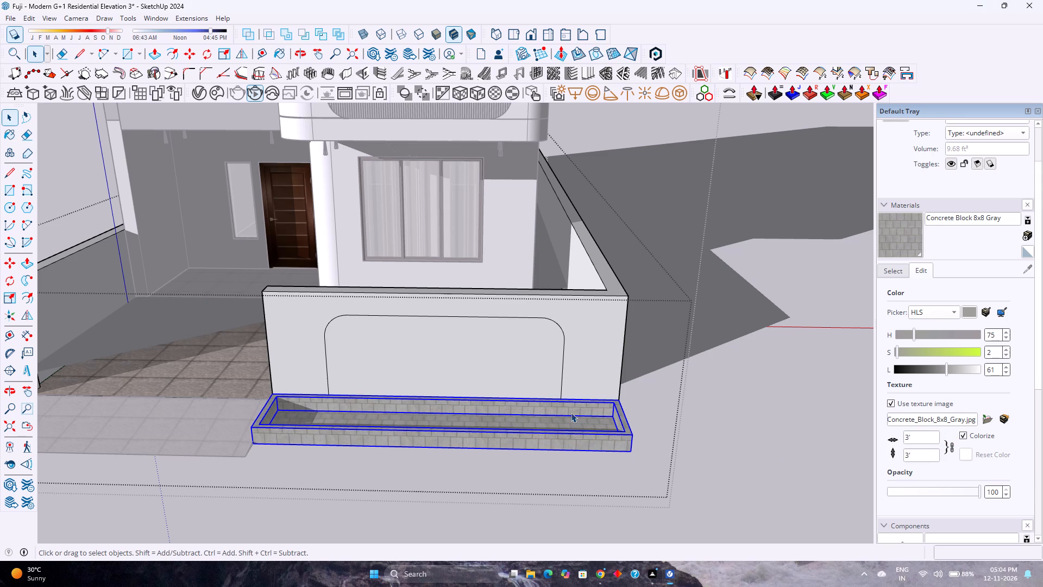
# Darken the Concrete Block 8x8 Gray material to lightness 37 and reduce its saturation to 0.
pyautogui.scroll(-4, 571, 413)
pyautogui.scroll(-4, 698, 447)
pyautogui.moveTo(691, 451); pyautogui.dragTo(695, 401, button='middle')
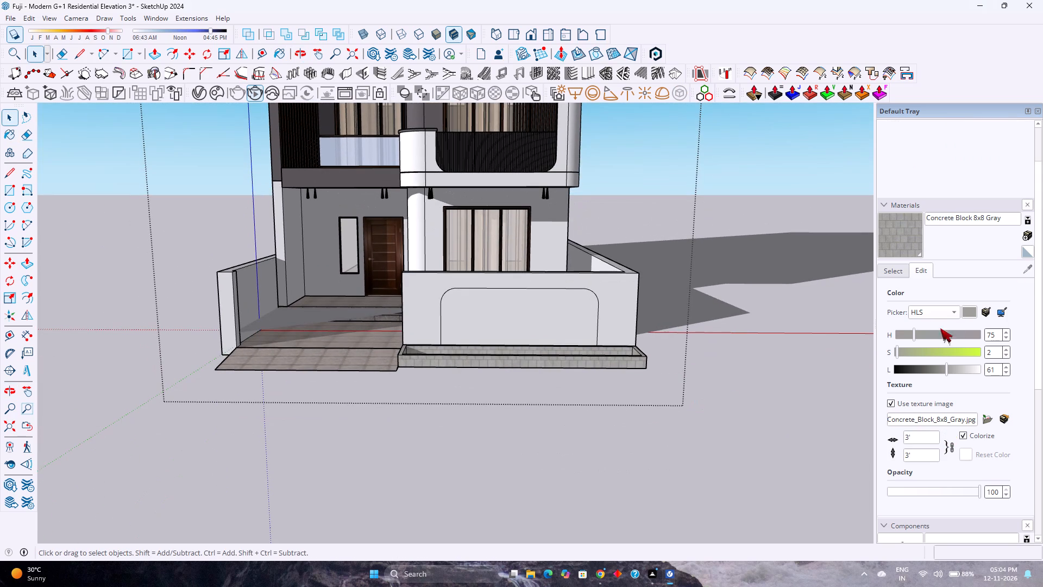
pyautogui.click(945, 374)
pyautogui.moveTo(941, 369); pyautogui.dragTo(929, 369)
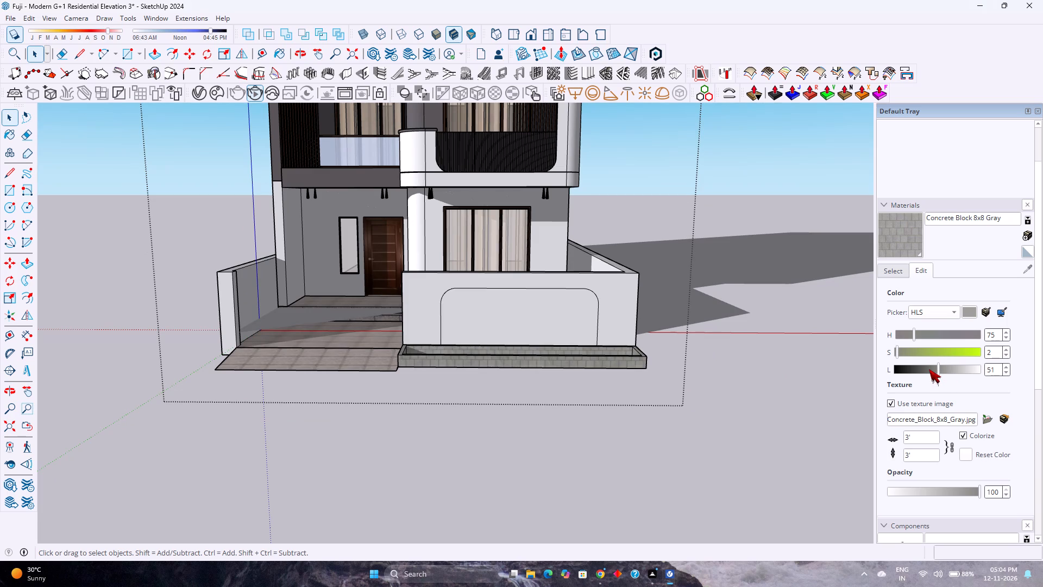
pyautogui.moveTo(929, 369); pyautogui.dragTo(927, 373)
pyautogui.moveTo(898, 351); pyautogui.dragTo(884, 354)
pyautogui.click(664, 445)
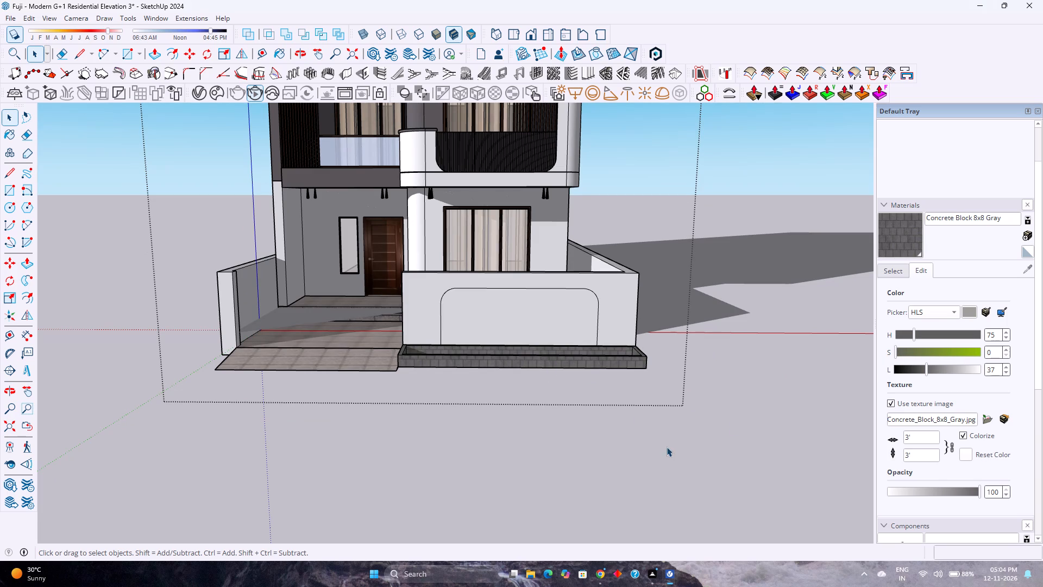
# Switch to the front view, frame the whole building and save the model.
pyautogui.scroll(-5, 618, 393)
pyautogui.scroll(3, 735, 292)
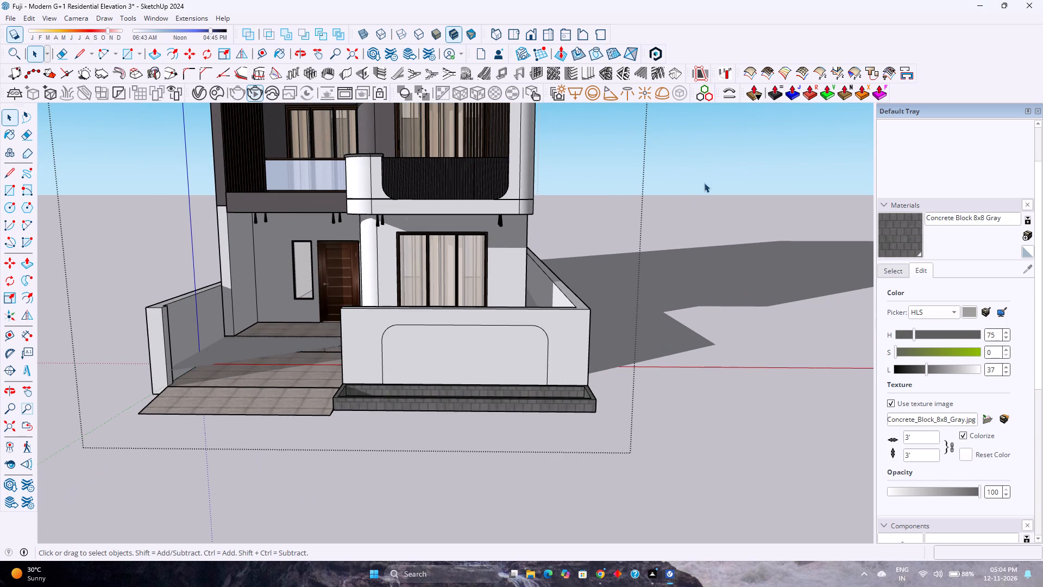
pyautogui.click(536, 33)
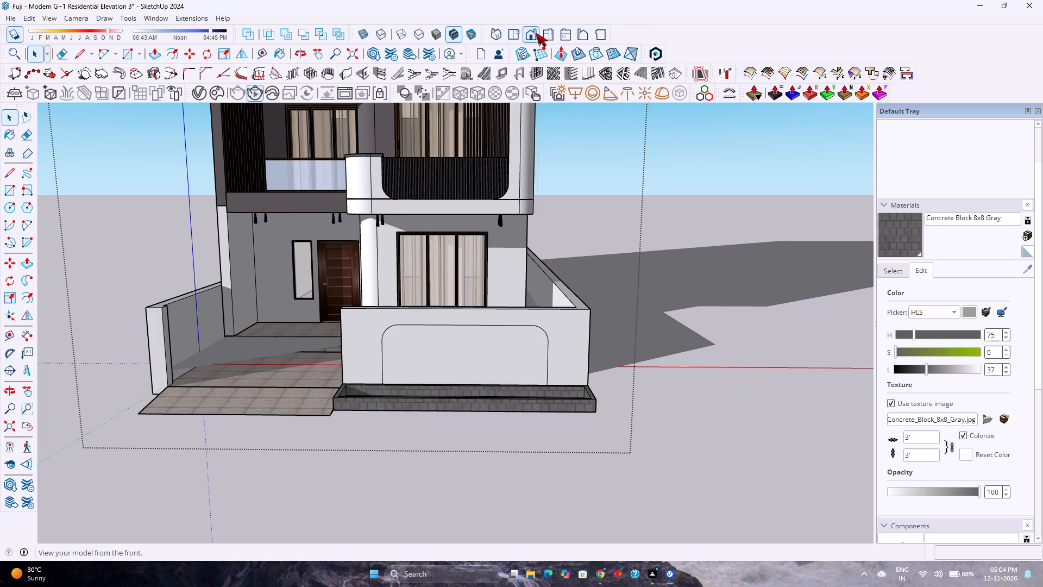
pyautogui.scroll(-6, 550, 295)
pyautogui.keyDown('shift'); pyautogui.moveTo(577, 249); pyautogui.dragTo(551, 399, button='middle'); pyautogui.keyUp('shift')
pyautogui.keyDown('shift'); pyautogui.middleClick(551, 399); pyautogui.keyUp('shift')
pyautogui.hotkey('ctrl', 's')
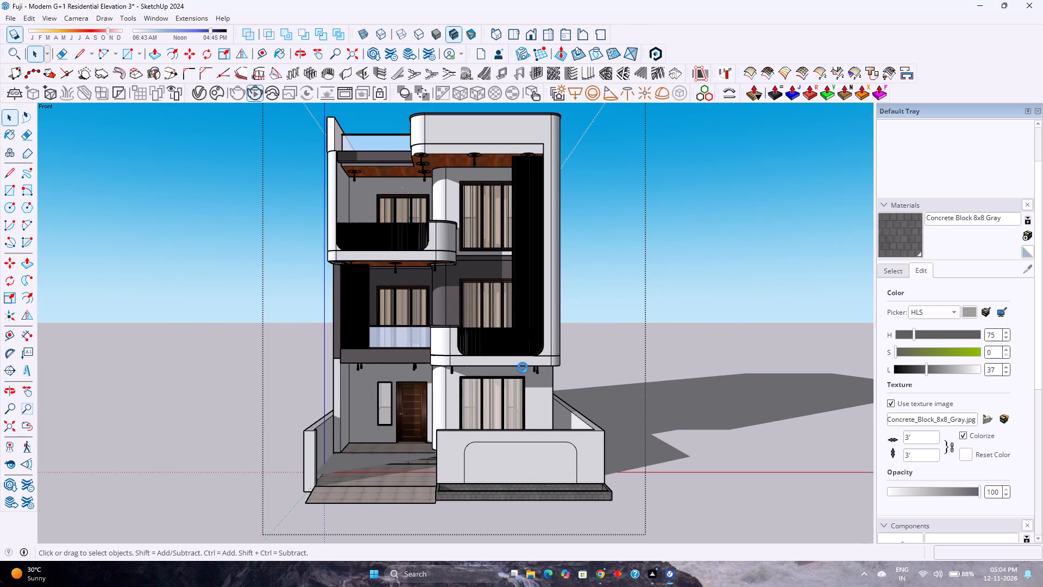
# Delete the rounded-corner panel face in the front compound wall above the planter, leave the wall group and save the model.
pyautogui.scroll(-1, 514, 353)
pyautogui.scroll(2, 514, 353)
pyautogui.scroll(-2, 514, 353)
pyautogui.scroll(2, 514, 353)
pyautogui.scroll(-2, 514, 353)
pyautogui.scroll(2, 514, 353)
pyautogui.scroll(-3, 514, 353)
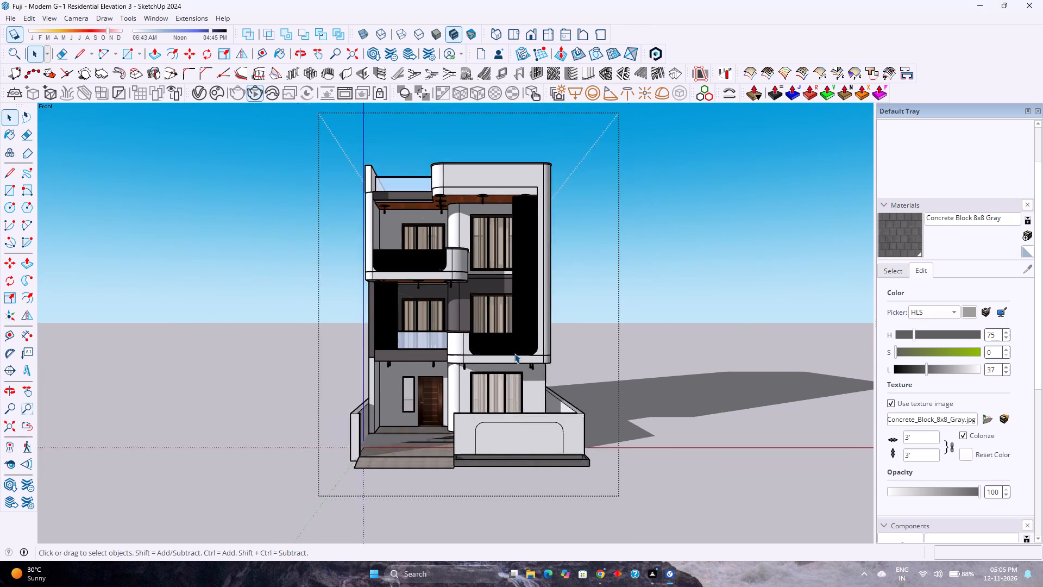
pyautogui.scroll(4, 514, 353)
pyautogui.doubleClick(504, 480)
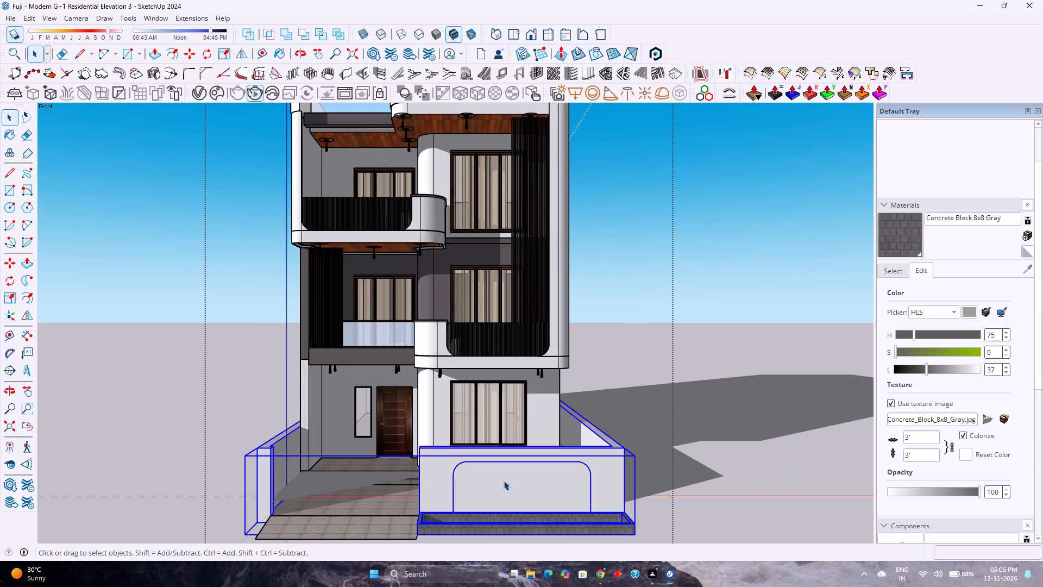
pyautogui.scroll(4, 504, 480)
pyautogui.click(504, 480)
pyautogui.moveTo(507, 482); pyautogui.dragTo(663, 527, button='middle')
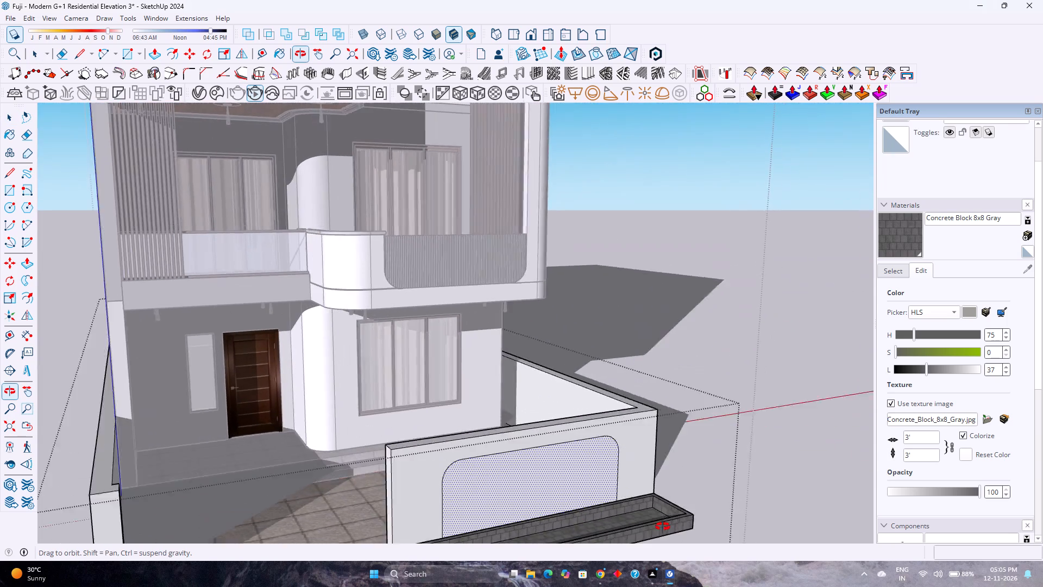
pyautogui.moveTo(663, 527); pyautogui.dragTo(699, 524, button='middle')
pyautogui.middleClick(699, 524)
pyautogui.scroll(11, 560, 497)
pyautogui.moveTo(618, 491); pyautogui.dragTo(437, 452, button='middle')
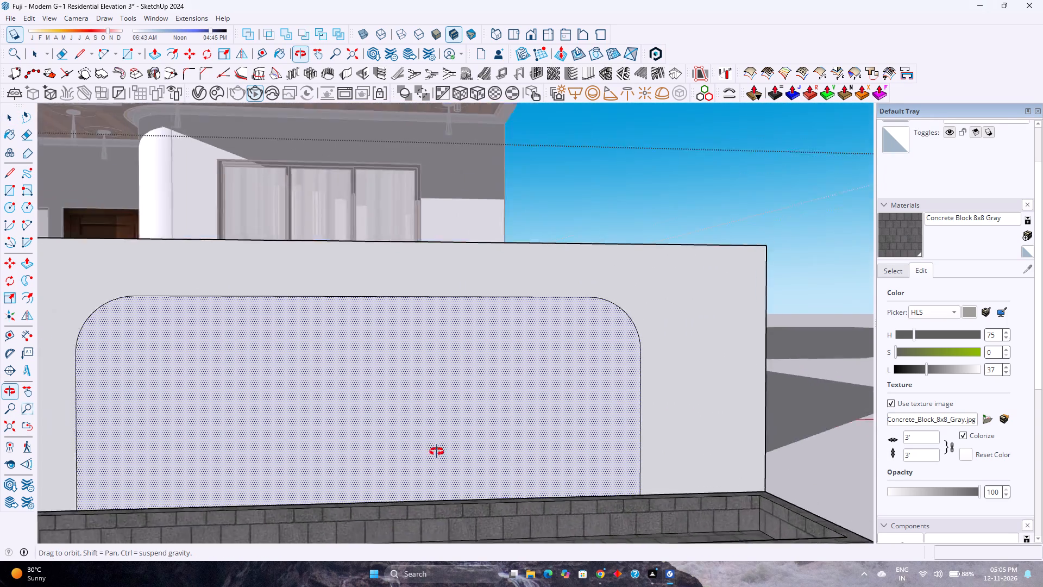
pyautogui.moveTo(437, 452); pyautogui.dragTo(333, 456, button='middle')
pyautogui.press('Delete')
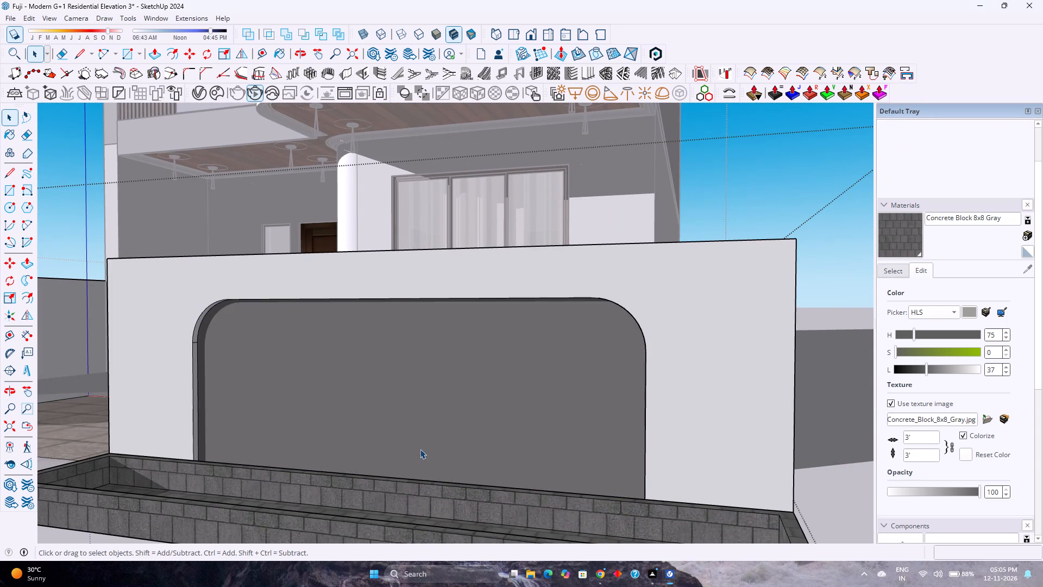
pyautogui.scroll(-9, 420, 449)
pyautogui.click(724, 441)
pyautogui.scroll(-9, 728, 417)
pyautogui.moveTo(614, 443); pyautogui.dragTo(631, 444, button='middle')
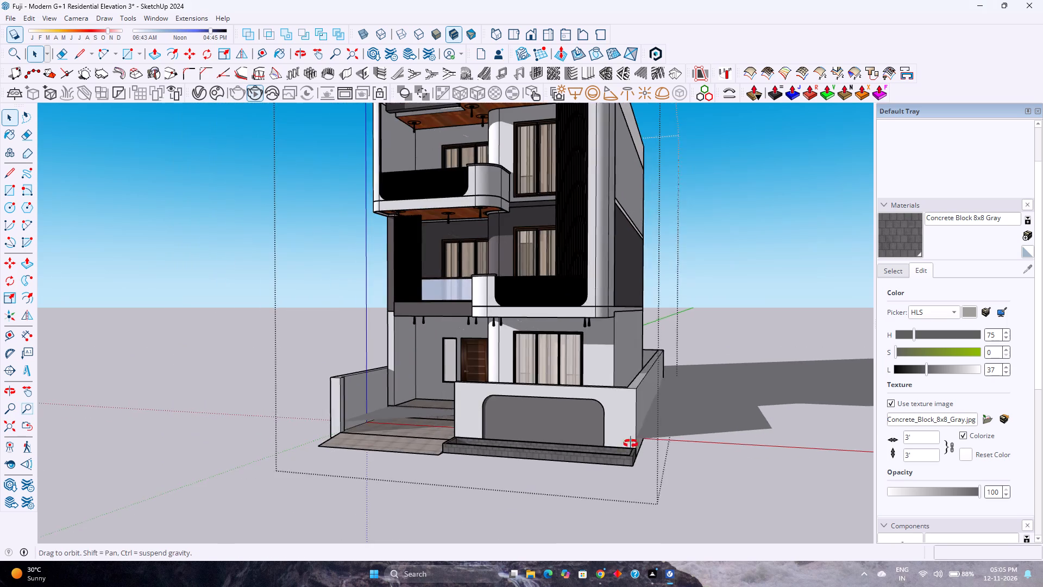
pyautogui.moveTo(631, 444); pyautogui.dragTo(713, 463, button='middle')
pyautogui.scroll(-3, 694, 441)
pyautogui.hotkey('ctrl', 's')
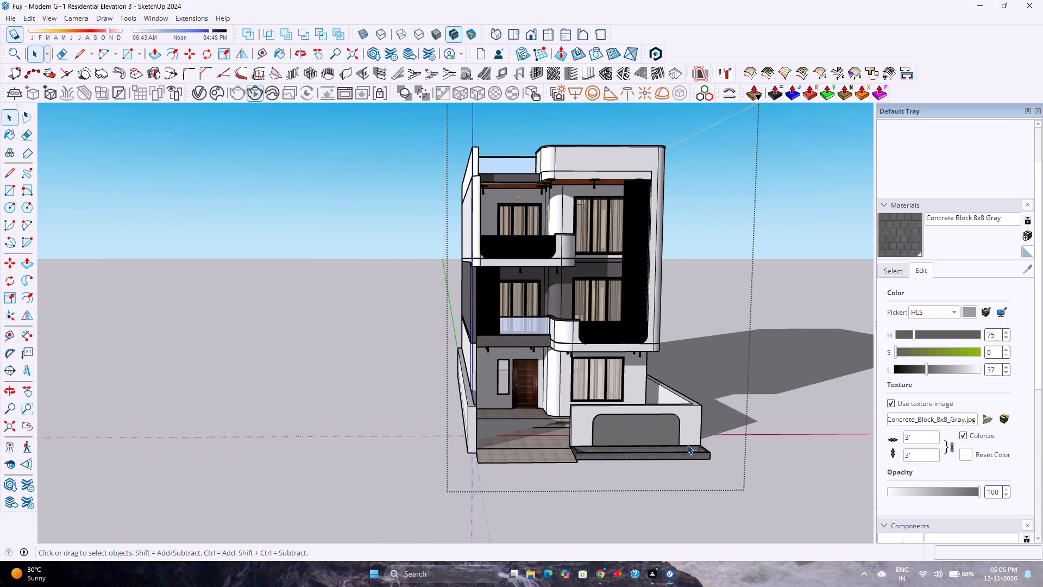
# Examine the rounded recess in the front compound wall up close, along its lower edge where it meets the planter.
pyautogui.scroll(6, 685, 446)
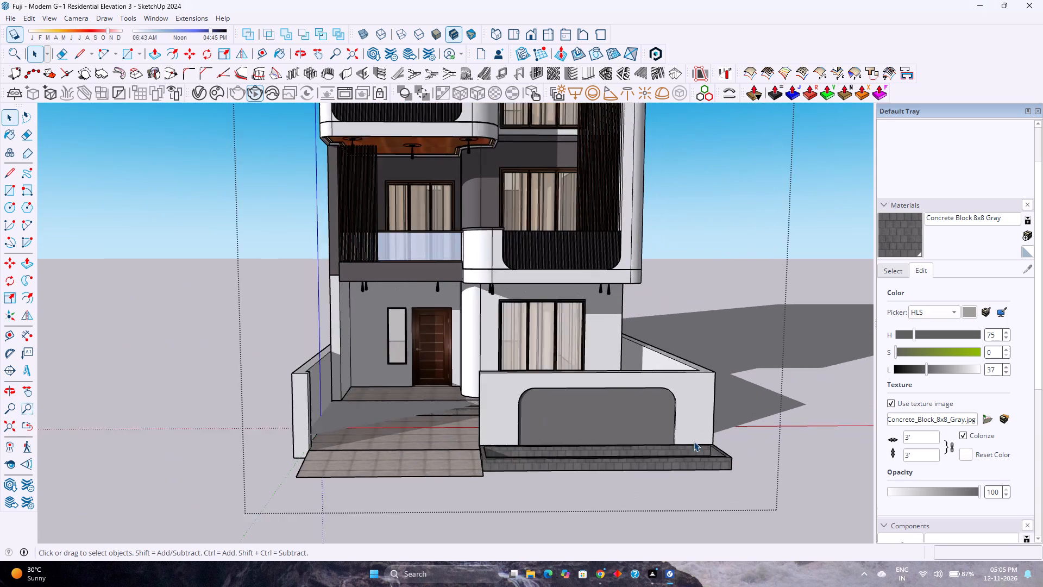
pyautogui.scroll(2, 694, 441)
pyautogui.moveTo(706, 454); pyautogui.dragTo(751, 574, button='middle')
pyautogui.scroll(15, 560, 413)
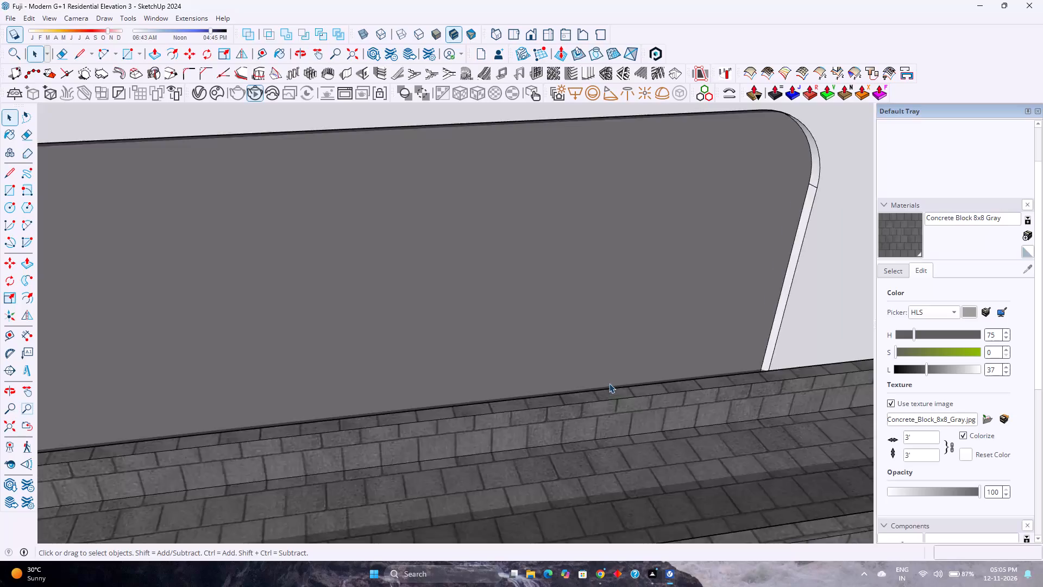
pyautogui.scroll(7, 609, 383)
pyautogui.moveTo(611, 385); pyautogui.dragTo(885, 360, button='middle')
pyautogui.middleClick(885, 360)
pyautogui.scroll(2, 566, 391)
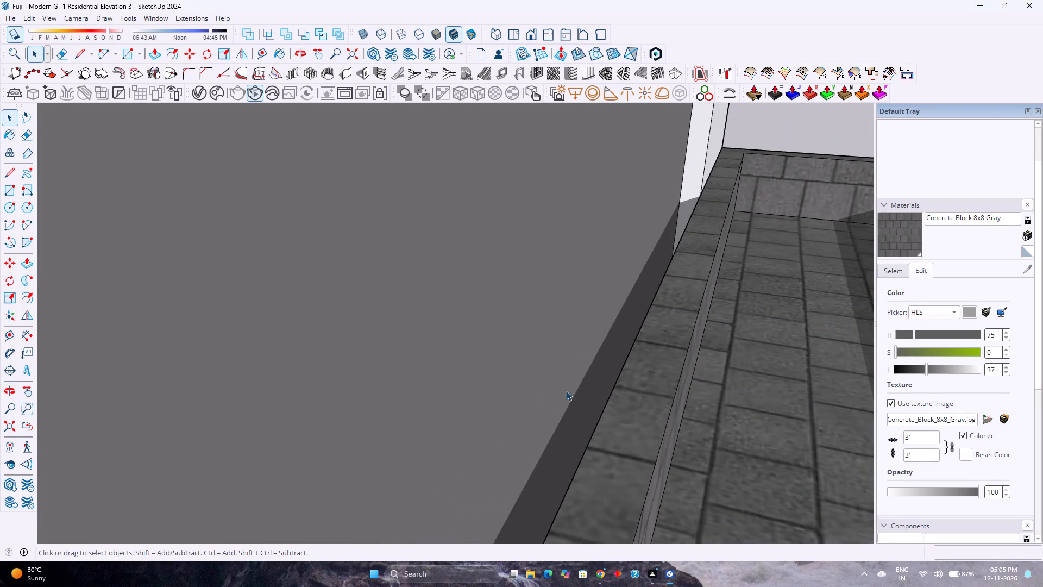
pyautogui.scroll(3, 566, 391)
pyautogui.moveTo(567, 391); pyautogui.dragTo(613, 369, button='middle')
pyautogui.scroll(-3, 613, 369)
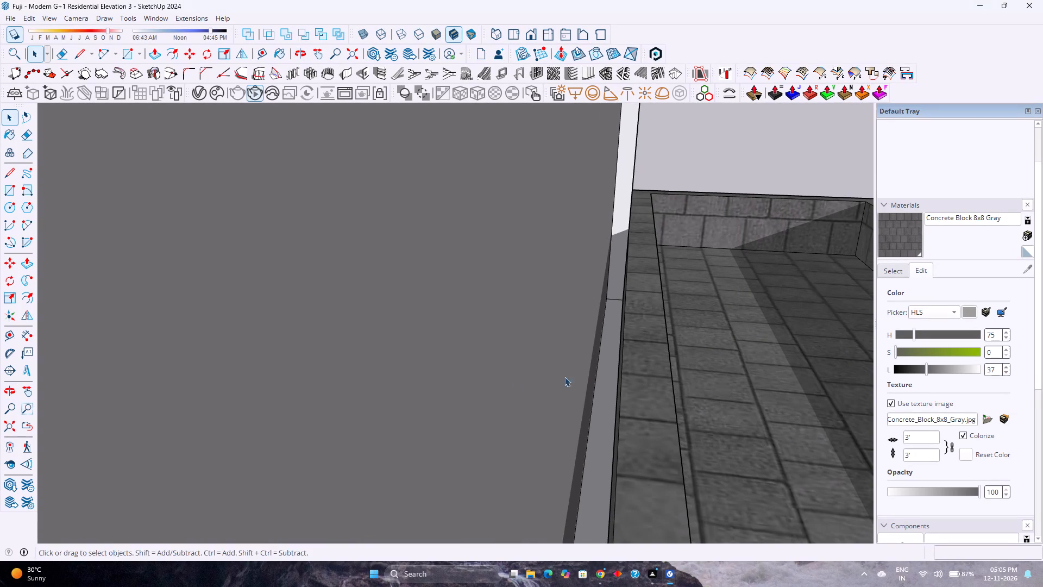
# Return to the front view, fit the entire model in view and save the file.
pyautogui.click(15, 426)
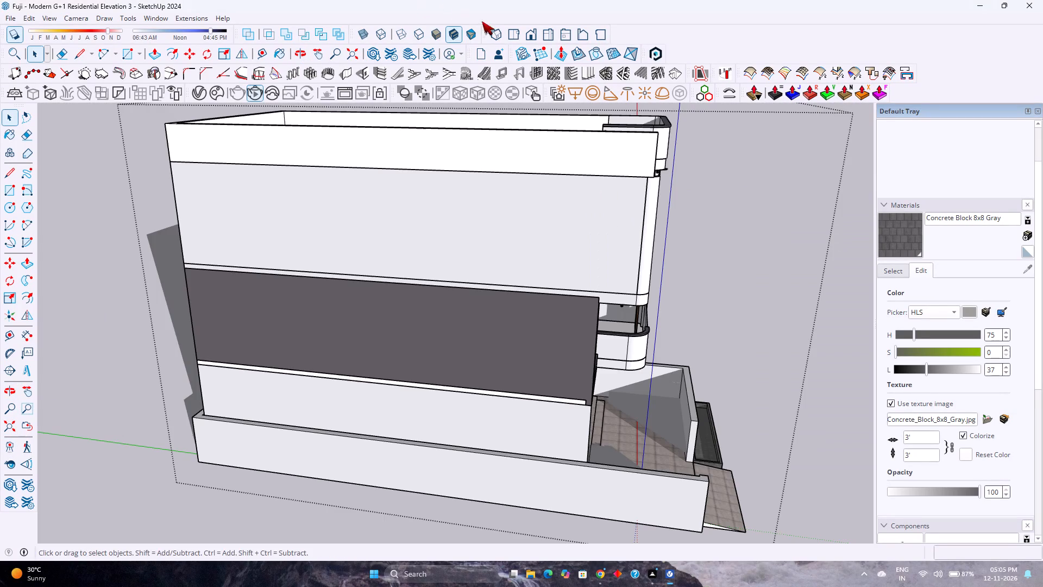
pyautogui.click(535, 33)
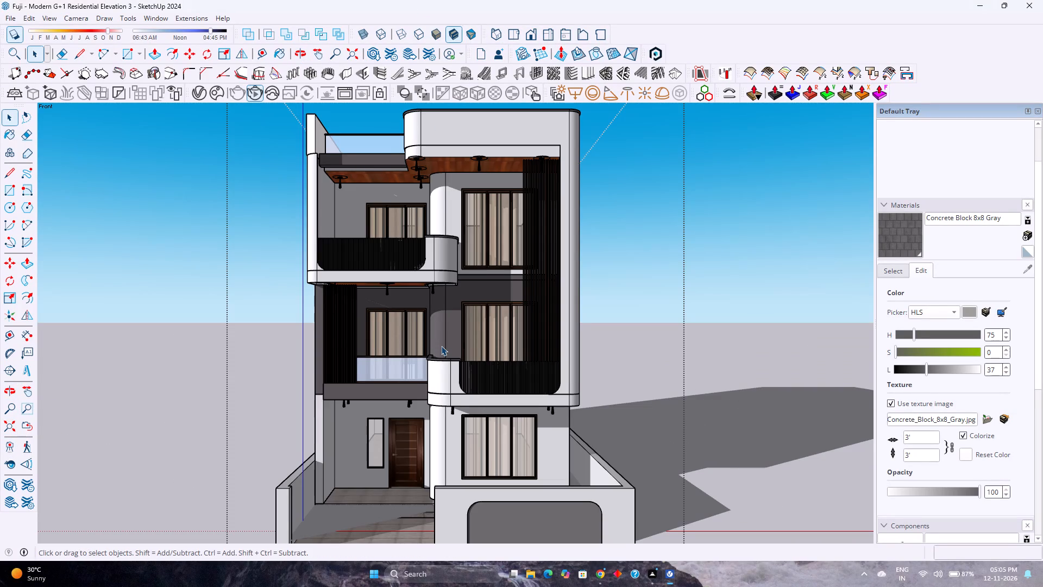
pyautogui.scroll(-1, 441, 346)
pyautogui.click(7, 423)
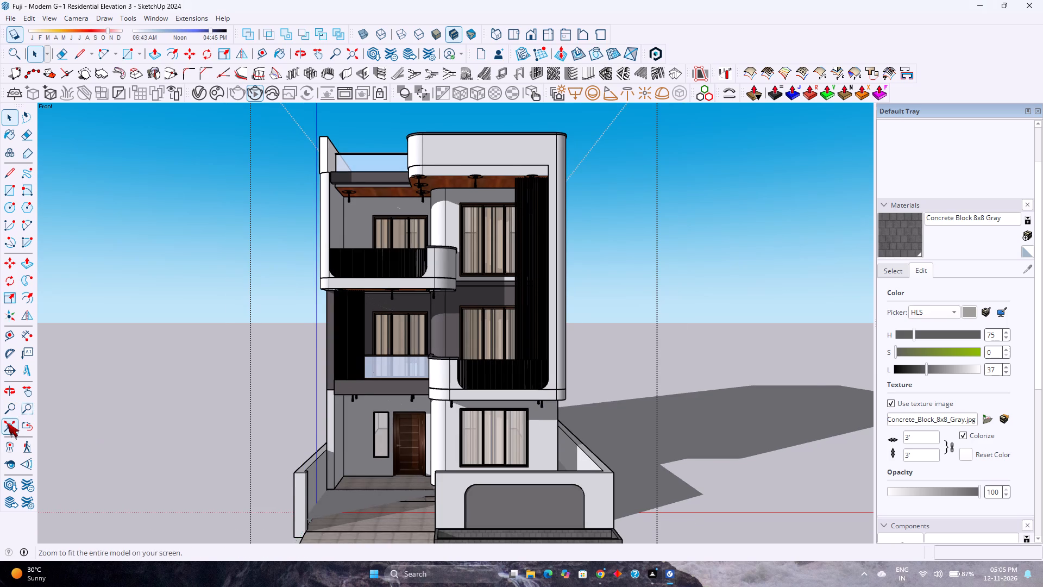
pyautogui.hotkey('ctrl', 's')
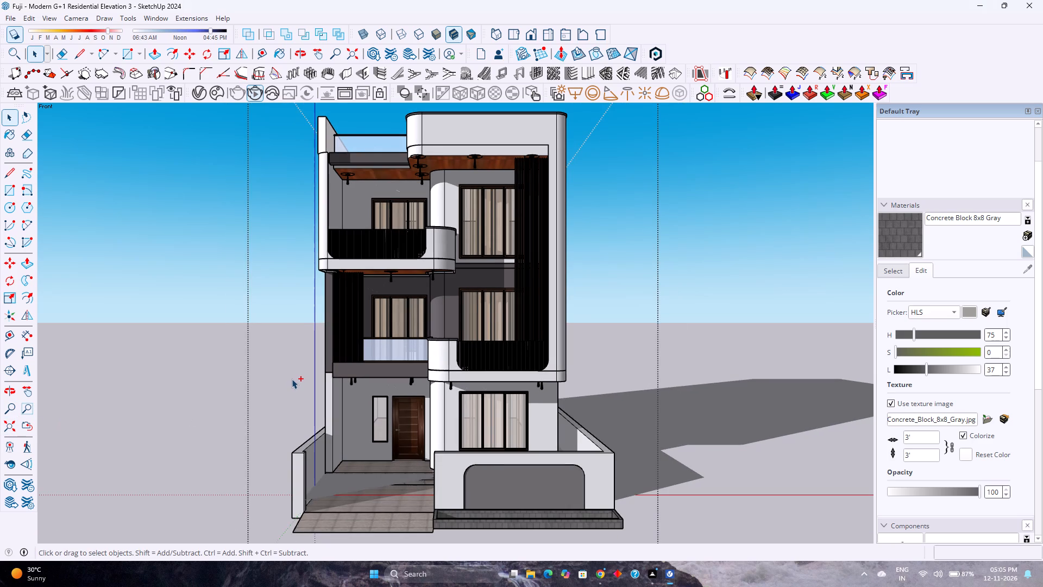
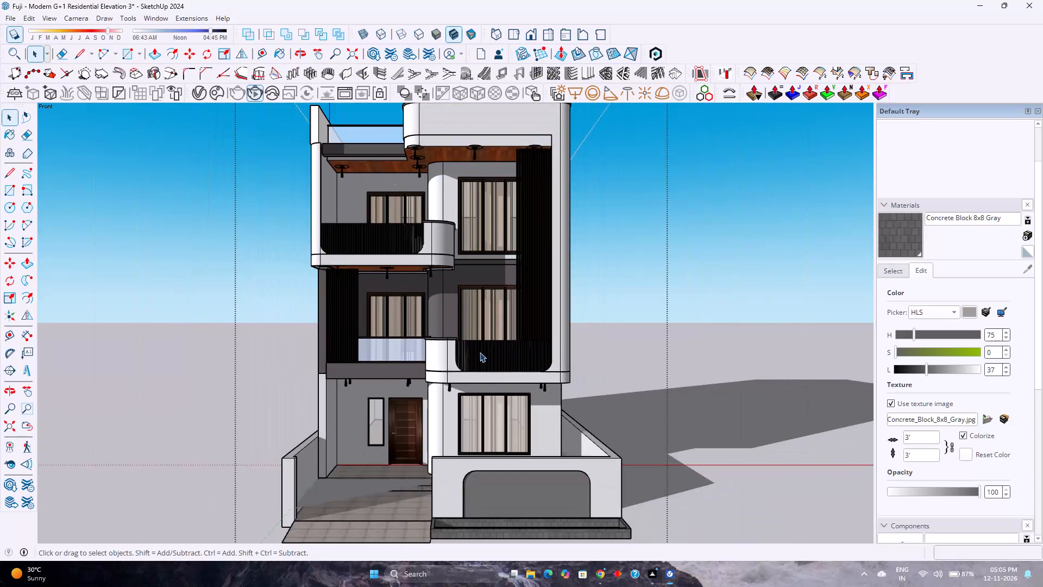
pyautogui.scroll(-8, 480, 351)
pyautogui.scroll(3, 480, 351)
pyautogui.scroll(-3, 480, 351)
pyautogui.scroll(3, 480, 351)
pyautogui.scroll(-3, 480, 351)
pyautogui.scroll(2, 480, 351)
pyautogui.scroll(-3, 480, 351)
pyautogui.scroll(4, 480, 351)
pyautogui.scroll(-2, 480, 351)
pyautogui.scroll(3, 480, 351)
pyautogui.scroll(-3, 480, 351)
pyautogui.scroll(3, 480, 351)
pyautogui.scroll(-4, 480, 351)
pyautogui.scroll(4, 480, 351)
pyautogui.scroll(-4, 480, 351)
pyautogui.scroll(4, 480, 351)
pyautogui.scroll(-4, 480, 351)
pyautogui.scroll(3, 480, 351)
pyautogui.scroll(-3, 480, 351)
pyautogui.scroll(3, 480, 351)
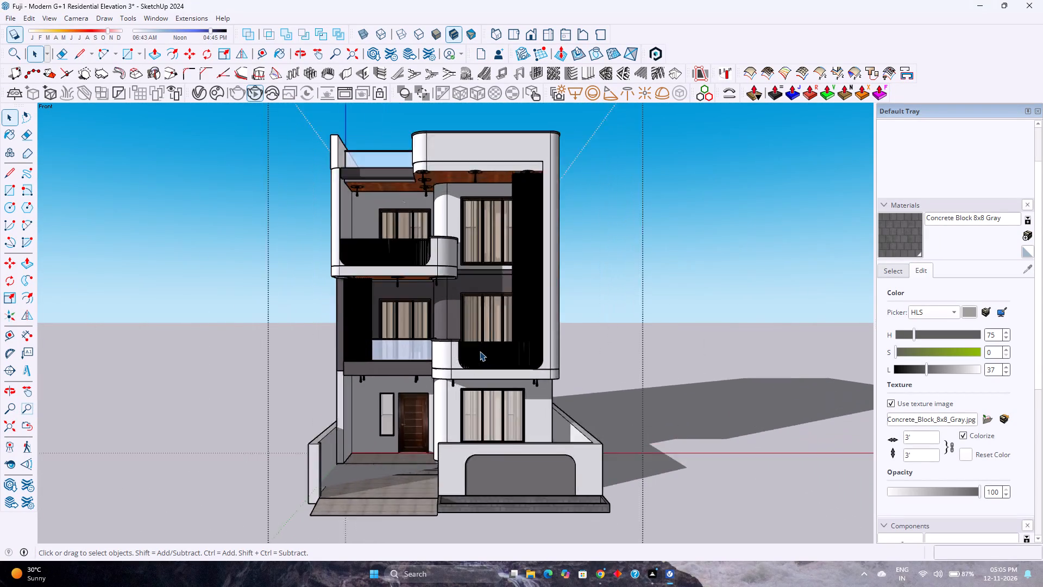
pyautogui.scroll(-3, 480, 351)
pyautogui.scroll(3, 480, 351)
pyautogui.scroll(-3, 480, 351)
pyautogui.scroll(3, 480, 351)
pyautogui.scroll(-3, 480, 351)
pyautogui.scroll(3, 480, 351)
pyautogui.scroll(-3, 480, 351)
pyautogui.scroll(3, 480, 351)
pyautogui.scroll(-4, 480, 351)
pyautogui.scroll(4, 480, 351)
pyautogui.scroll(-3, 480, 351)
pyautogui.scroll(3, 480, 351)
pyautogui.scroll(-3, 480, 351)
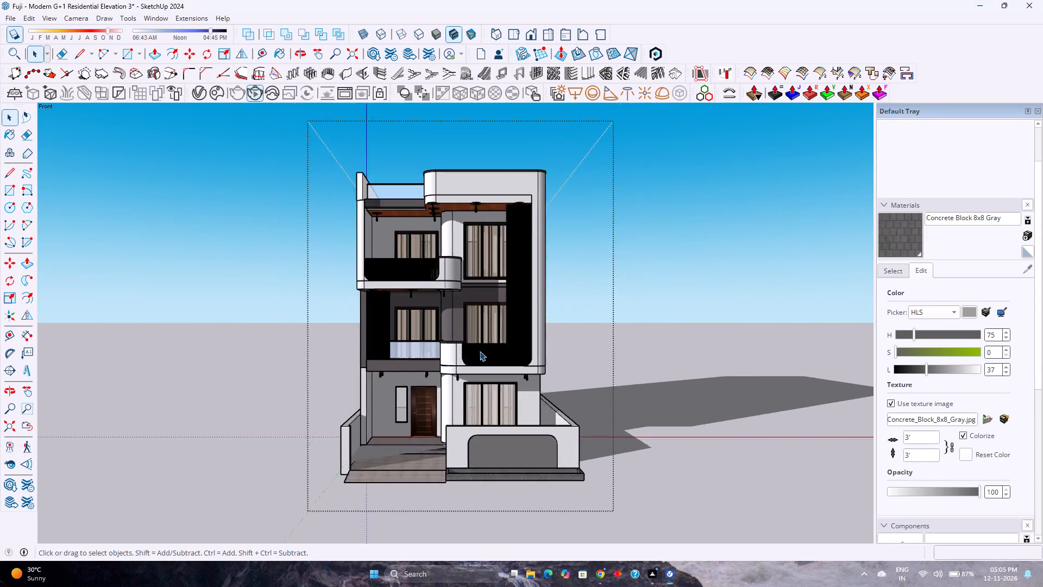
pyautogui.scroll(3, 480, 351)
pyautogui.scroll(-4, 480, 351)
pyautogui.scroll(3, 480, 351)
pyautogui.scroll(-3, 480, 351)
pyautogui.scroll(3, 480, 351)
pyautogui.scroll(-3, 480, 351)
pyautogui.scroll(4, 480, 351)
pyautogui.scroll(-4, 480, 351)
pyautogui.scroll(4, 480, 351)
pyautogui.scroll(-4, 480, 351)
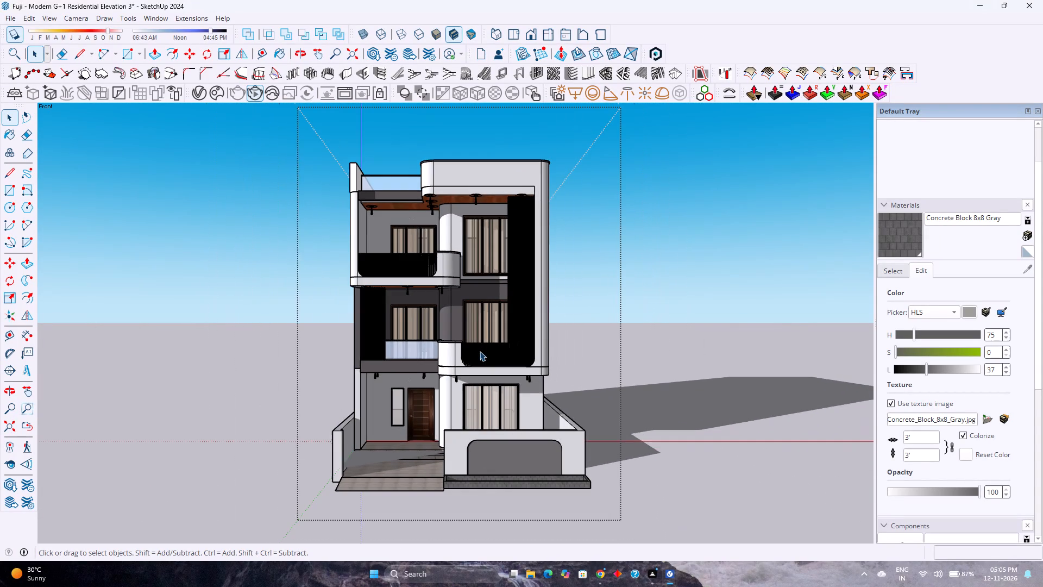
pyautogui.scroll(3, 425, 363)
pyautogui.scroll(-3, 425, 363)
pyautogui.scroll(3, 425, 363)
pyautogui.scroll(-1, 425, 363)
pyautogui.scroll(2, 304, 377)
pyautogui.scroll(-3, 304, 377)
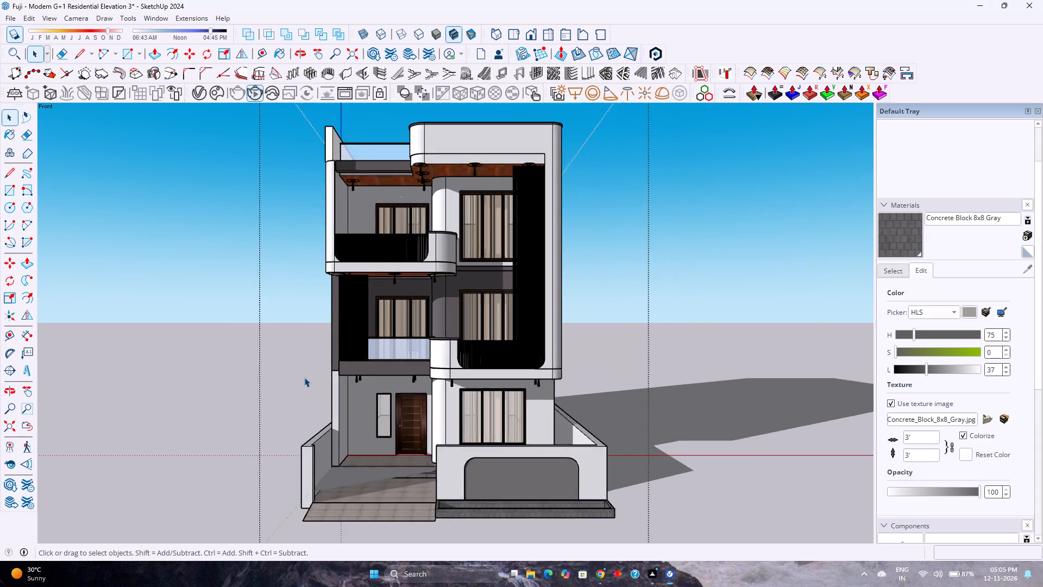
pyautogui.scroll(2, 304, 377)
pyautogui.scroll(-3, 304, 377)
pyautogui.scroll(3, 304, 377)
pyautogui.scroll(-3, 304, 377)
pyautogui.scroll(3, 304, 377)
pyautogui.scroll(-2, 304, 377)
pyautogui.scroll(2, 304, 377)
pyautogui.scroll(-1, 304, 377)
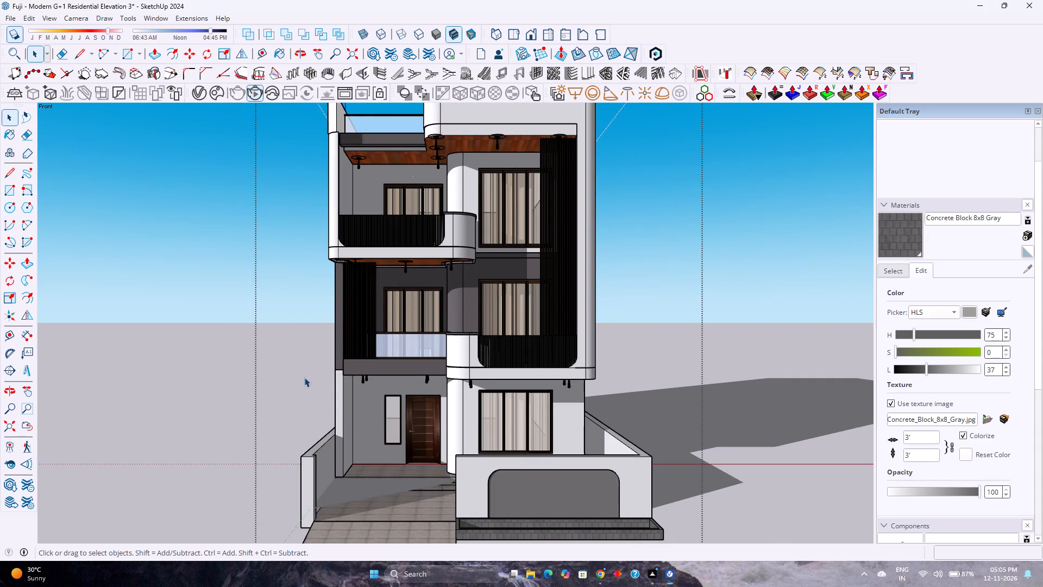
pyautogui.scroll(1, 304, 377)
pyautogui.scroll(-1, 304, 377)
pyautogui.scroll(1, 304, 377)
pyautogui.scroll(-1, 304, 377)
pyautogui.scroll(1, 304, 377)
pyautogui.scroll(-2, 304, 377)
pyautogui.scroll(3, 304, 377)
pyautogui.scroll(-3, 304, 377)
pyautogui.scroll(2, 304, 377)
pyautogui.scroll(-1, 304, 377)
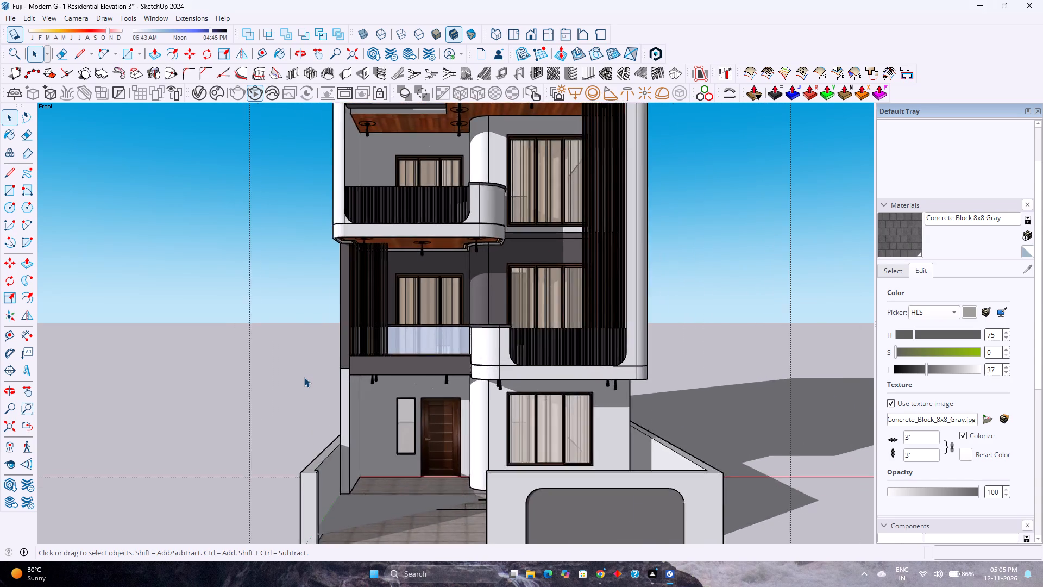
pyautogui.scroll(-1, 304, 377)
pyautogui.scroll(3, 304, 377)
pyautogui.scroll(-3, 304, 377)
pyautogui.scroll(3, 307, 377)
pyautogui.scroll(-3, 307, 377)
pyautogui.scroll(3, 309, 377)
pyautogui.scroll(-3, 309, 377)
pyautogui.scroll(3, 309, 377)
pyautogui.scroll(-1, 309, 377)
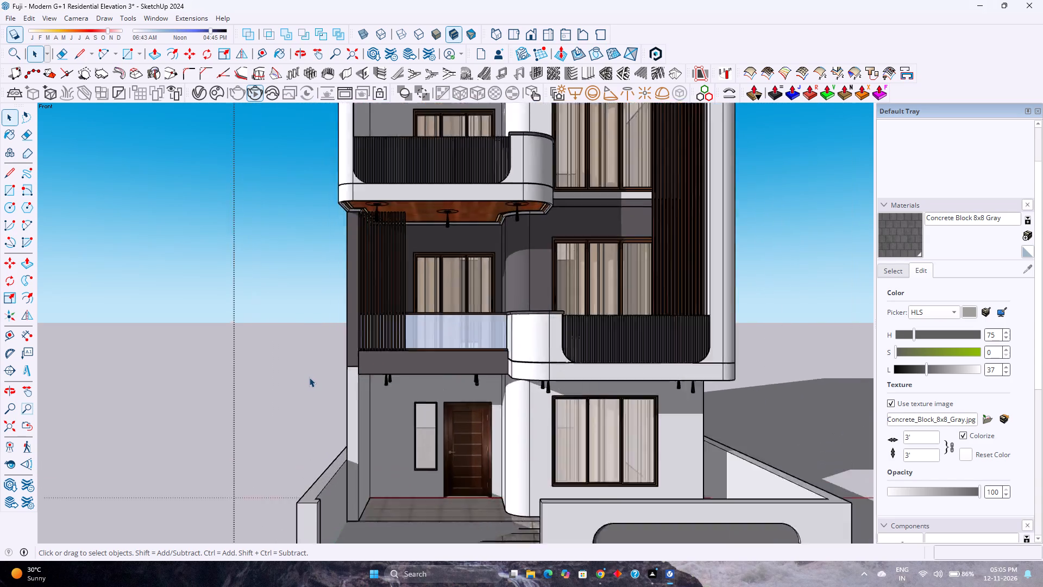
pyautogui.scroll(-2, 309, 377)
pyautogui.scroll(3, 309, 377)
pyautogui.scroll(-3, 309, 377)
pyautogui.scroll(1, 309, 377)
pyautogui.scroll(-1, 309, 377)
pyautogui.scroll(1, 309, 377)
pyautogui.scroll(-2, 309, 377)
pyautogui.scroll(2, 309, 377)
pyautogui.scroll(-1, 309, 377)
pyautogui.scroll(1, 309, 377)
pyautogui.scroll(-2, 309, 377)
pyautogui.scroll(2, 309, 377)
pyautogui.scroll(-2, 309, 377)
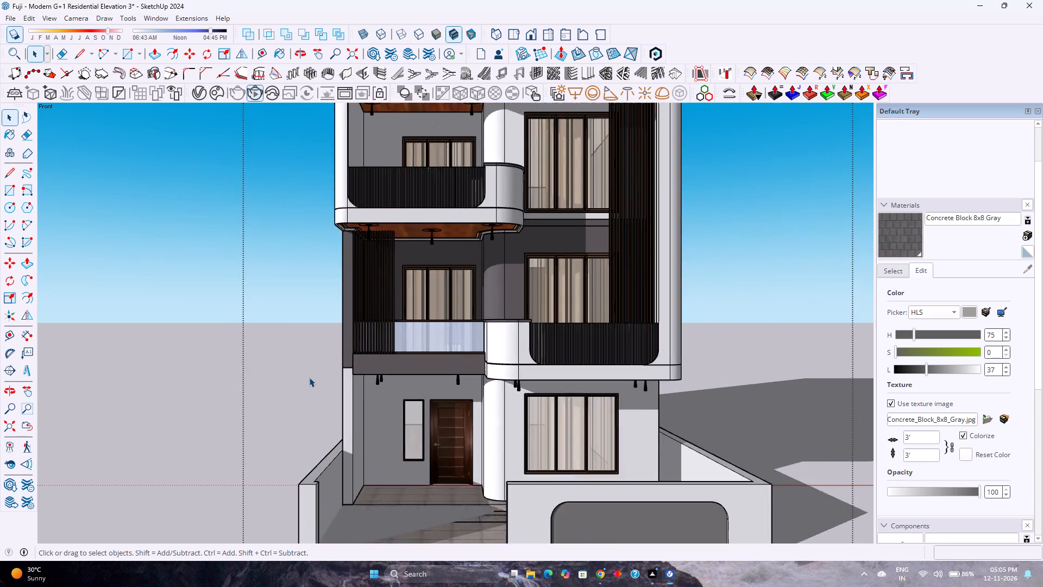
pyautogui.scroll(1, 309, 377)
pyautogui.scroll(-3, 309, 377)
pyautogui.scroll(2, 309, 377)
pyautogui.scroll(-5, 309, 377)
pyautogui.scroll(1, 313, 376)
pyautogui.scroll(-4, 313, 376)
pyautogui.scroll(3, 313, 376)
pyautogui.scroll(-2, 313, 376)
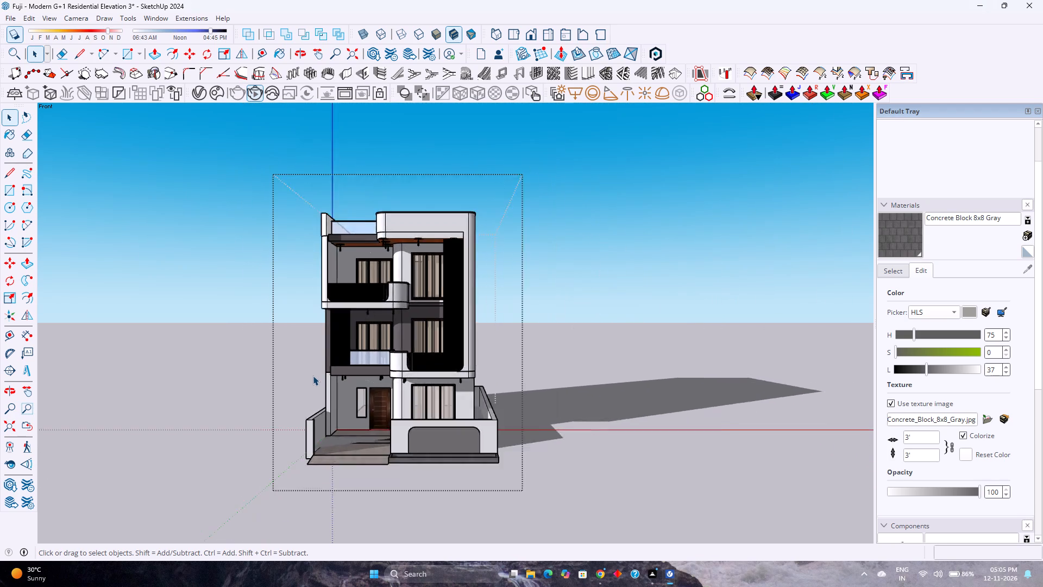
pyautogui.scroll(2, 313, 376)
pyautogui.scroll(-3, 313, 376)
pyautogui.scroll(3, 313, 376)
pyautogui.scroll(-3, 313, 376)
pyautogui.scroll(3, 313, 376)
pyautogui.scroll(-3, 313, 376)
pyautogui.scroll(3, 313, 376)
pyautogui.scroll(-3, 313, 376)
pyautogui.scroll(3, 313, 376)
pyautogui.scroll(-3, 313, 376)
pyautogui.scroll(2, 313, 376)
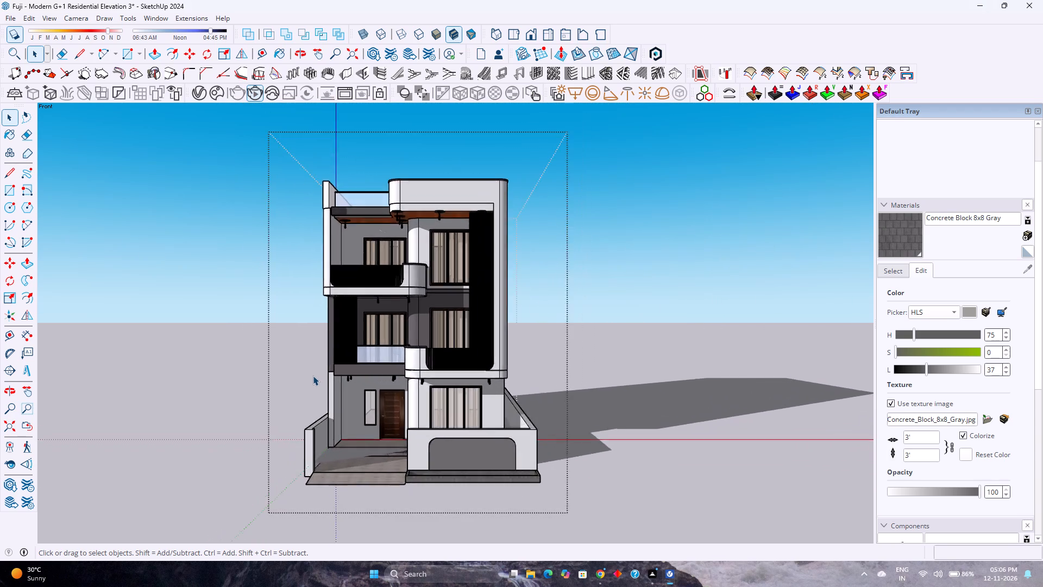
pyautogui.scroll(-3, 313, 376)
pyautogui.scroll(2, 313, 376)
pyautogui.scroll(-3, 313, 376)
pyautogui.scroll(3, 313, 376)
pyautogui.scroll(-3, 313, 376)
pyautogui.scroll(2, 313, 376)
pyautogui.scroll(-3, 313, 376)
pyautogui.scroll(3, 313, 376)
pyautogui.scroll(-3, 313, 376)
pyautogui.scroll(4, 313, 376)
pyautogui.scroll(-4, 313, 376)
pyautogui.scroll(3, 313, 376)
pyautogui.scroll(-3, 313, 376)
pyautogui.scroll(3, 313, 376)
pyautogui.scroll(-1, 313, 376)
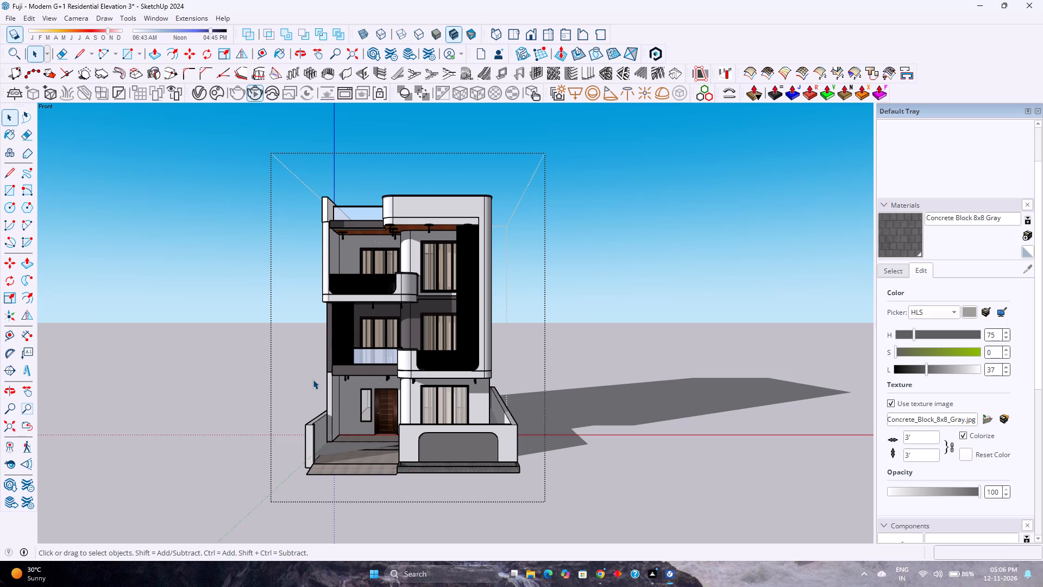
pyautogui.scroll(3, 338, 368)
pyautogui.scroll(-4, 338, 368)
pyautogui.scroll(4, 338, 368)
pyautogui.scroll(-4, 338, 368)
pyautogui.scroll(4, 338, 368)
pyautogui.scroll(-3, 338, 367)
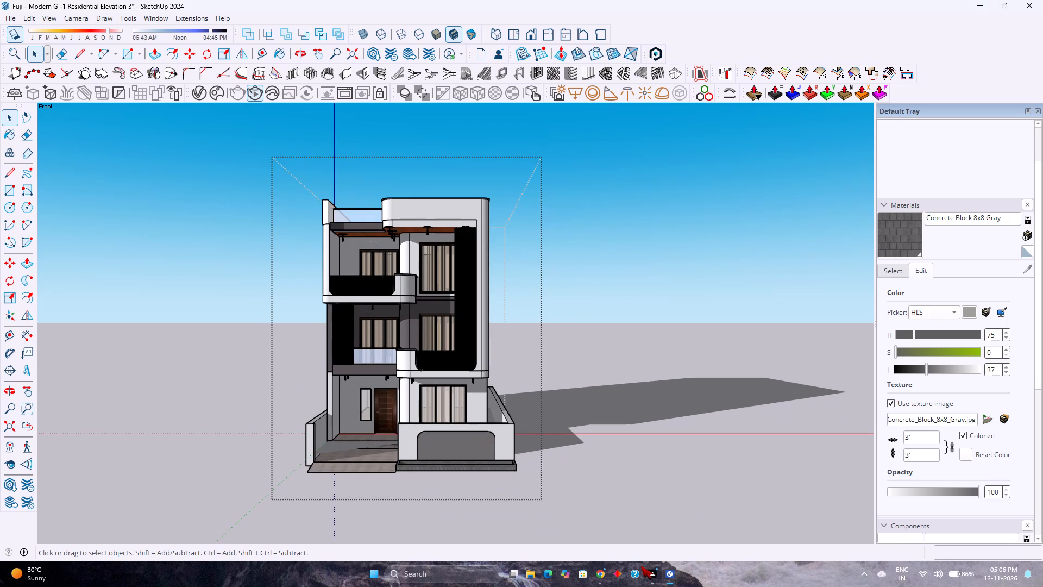
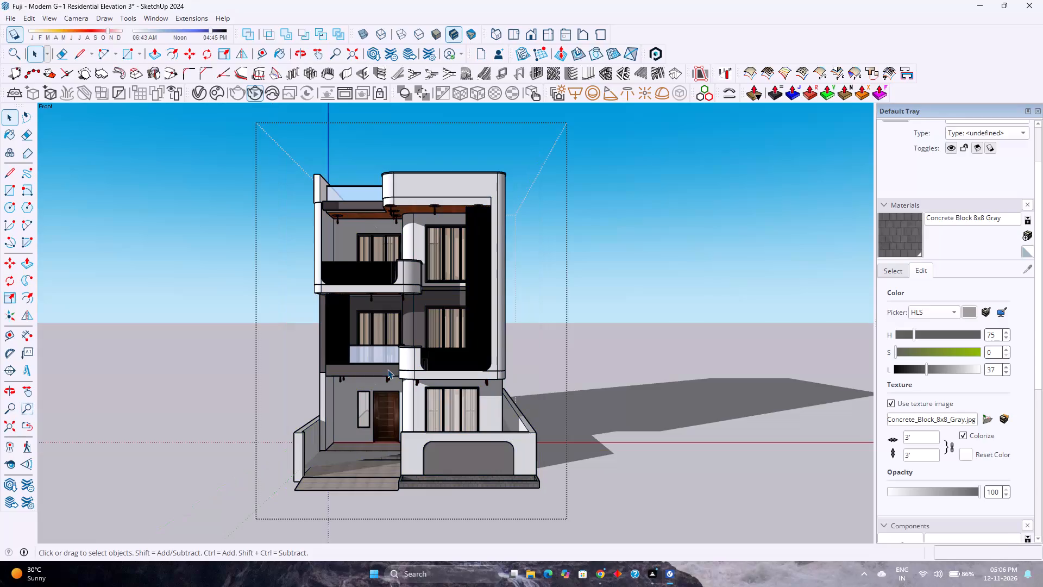
# Open the building group and the nested compound wall group with the front planter for editing.
pyautogui.scroll(-2, 387, 370)
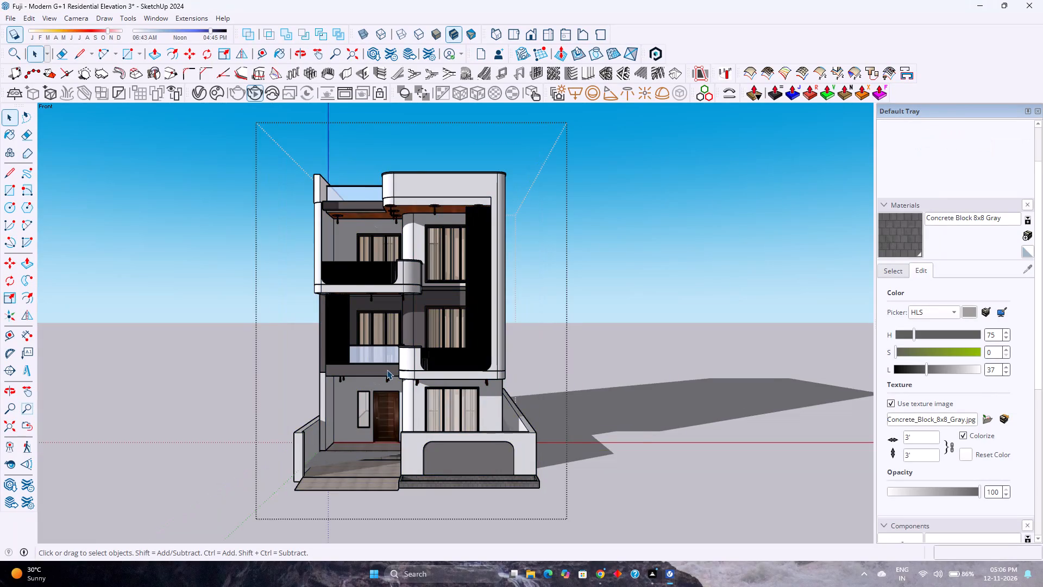
pyautogui.scroll(-2, 387, 370)
pyautogui.scroll(3, 387, 370)
pyautogui.scroll(-4, 387, 370)
pyautogui.scroll(5, 387, 370)
pyautogui.doubleClick(412, 461)
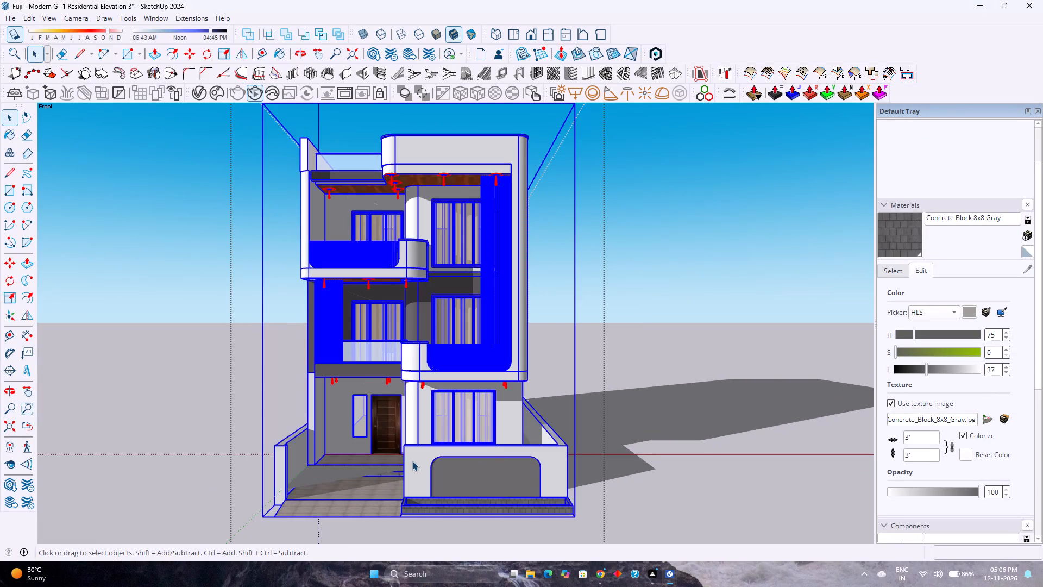
pyautogui.click(413, 461)
pyautogui.click(413, 461)
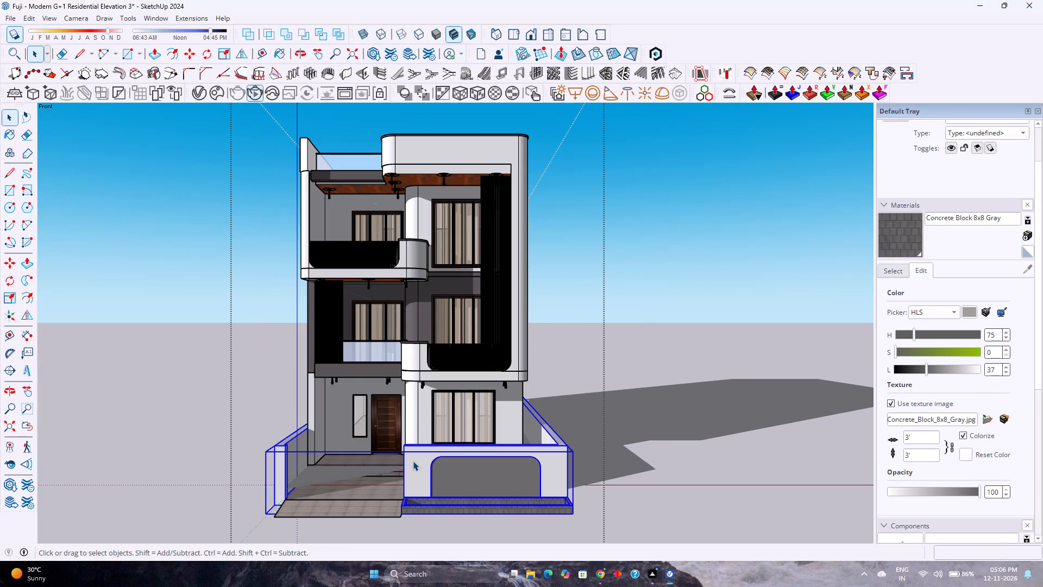
pyautogui.click(413, 461)
# Open the 3D Warehouse model library while inside the compound wall group.
pyautogui.scroll(-5, 419, 462)
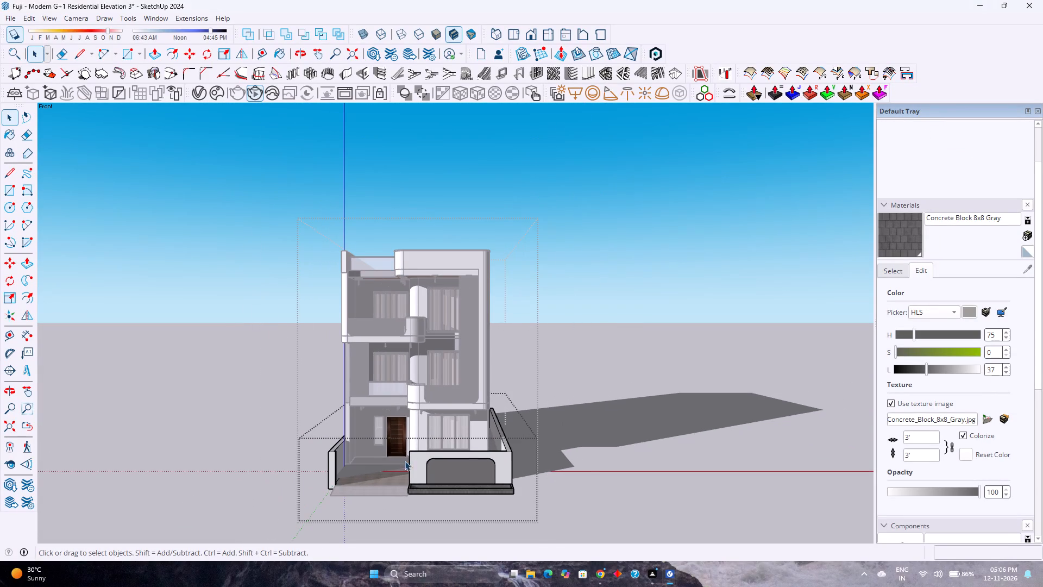
pyautogui.scroll(5, 368, 452)
pyautogui.click(161, 18)
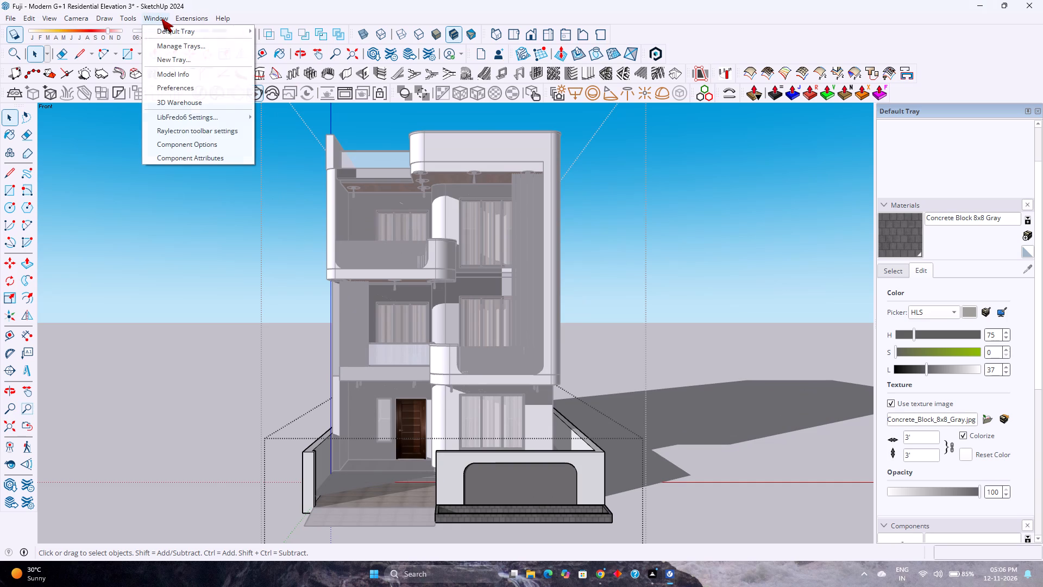
pyautogui.click(174, 98)
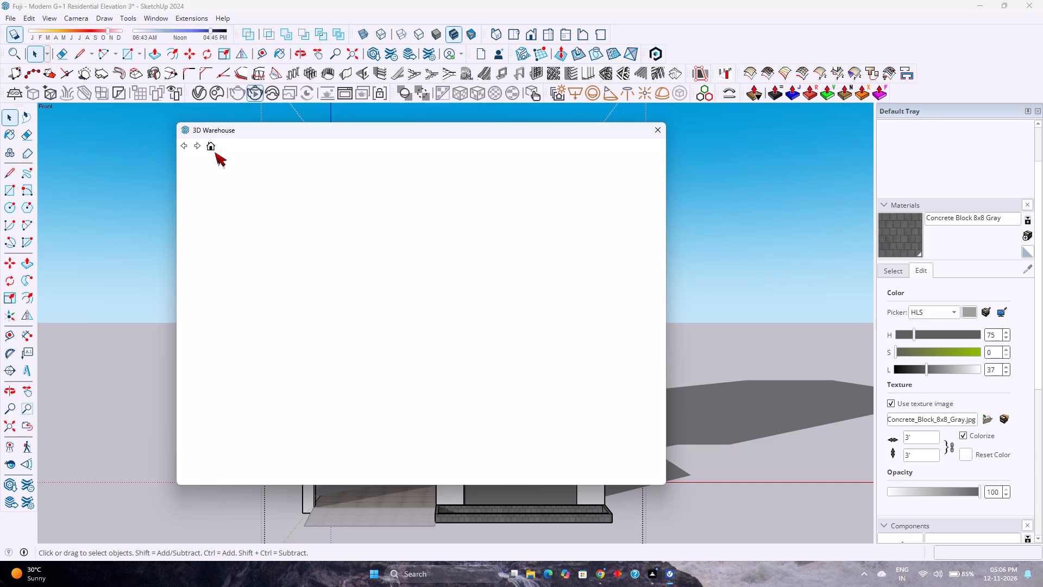
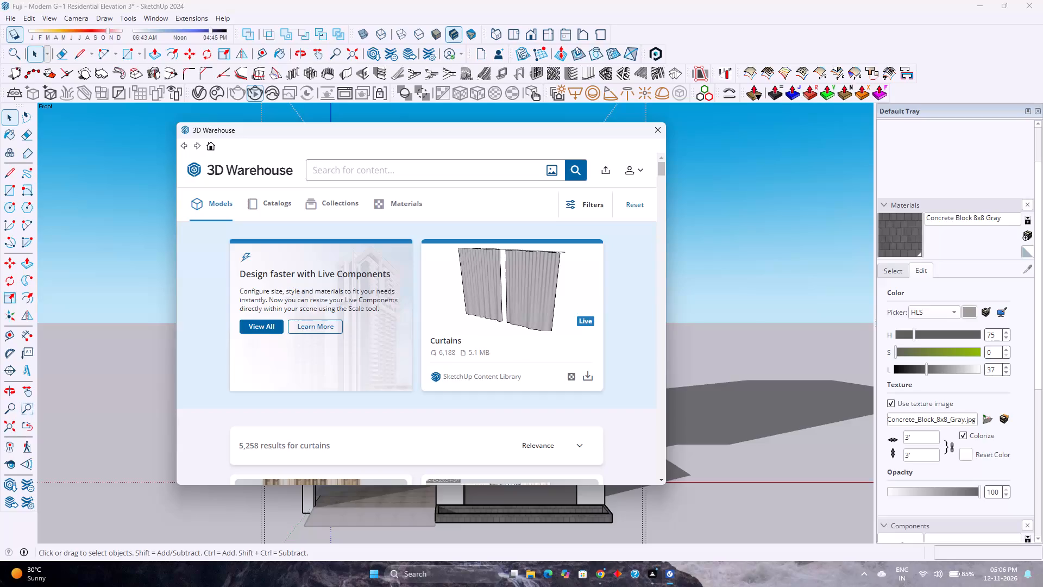
# Search the 3D Warehouse model library for gate.
pyautogui.write('gate')
pyautogui.press('Return')
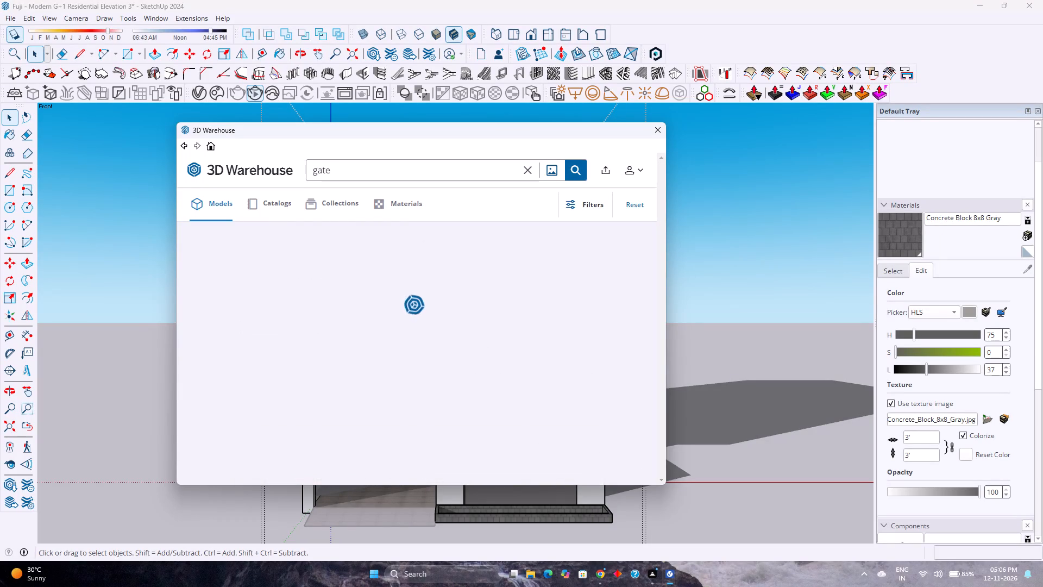
# Browse the gate search results for a modern gate that suits the compound wall's driveway opening.
pyautogui.scroll(-4, 396, 458)
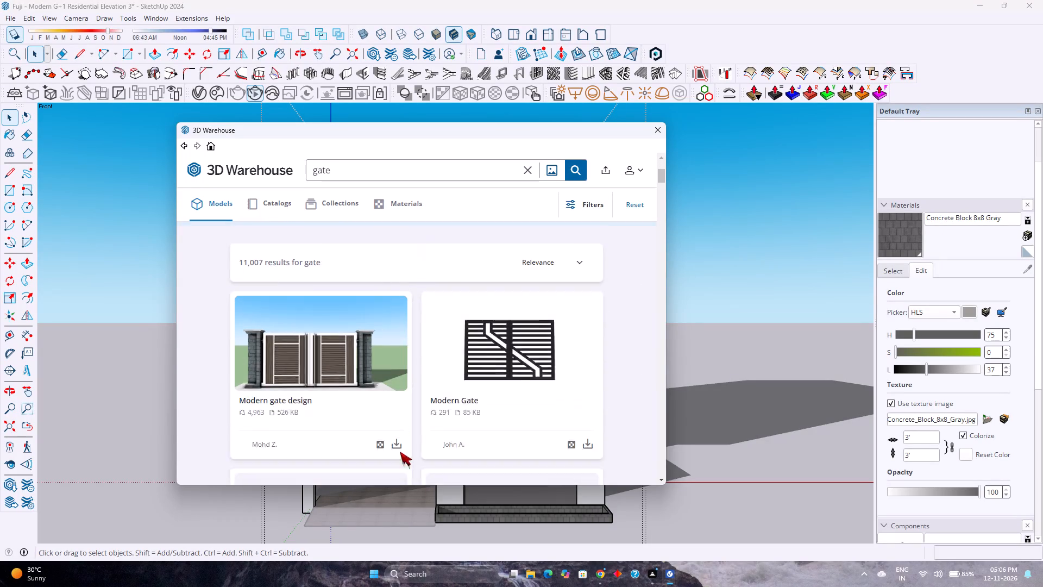
pyautogui.scroll(1, 400, 451)
pyautogui.scroll(-4, 397, 370)
pyautogui.scroll(3, 395, 361)
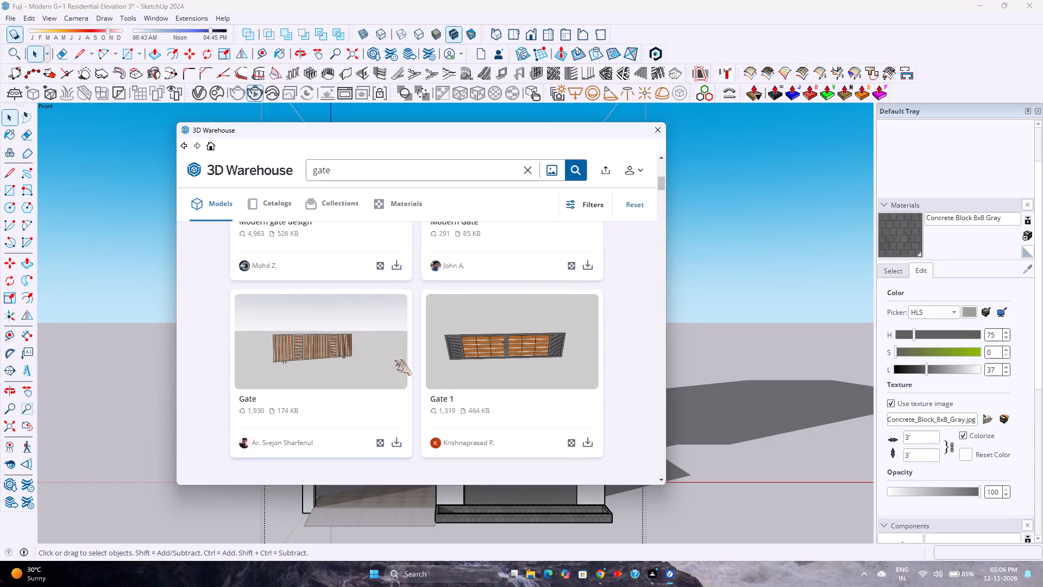
pyautogui.scroll(1, 394, 360)
pyautogui.scroll(-2, 394, 359)
pyautogui.scroll(3, 394, 359)
pyautogui.scroll(-4, 394, 359)
pyautogui.scroll(4, 394, 359)
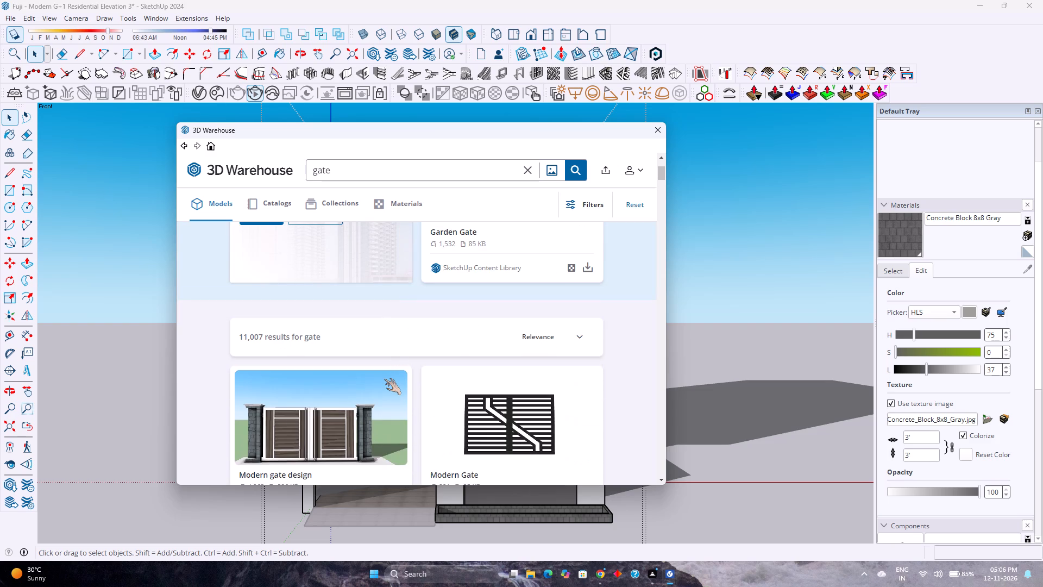
pyautogui.scroll(4, 384, 379)
pyautogui.scroll(-5, 384, 379)
pyautogui.scroll(5, 388, 379)
pyautogui.scroll(-5, 384, 363)
pyautogui.scroll(5, 384, 363)
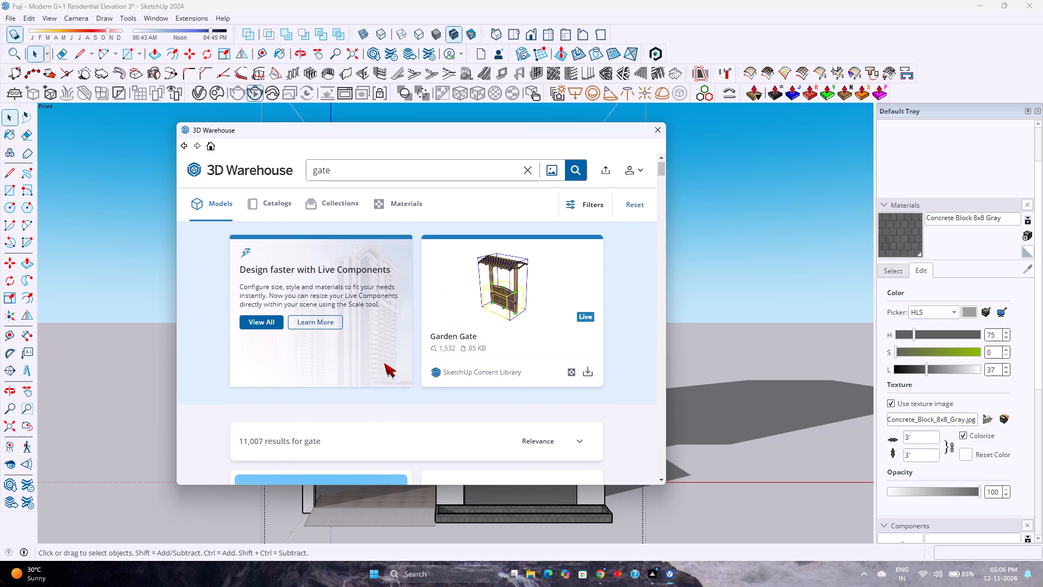
pyautogui.scroll(-5, 384, 363)
pyautogui.scroll(1, 399, 363)
pyautogui.scroll(-3, 397, 367)
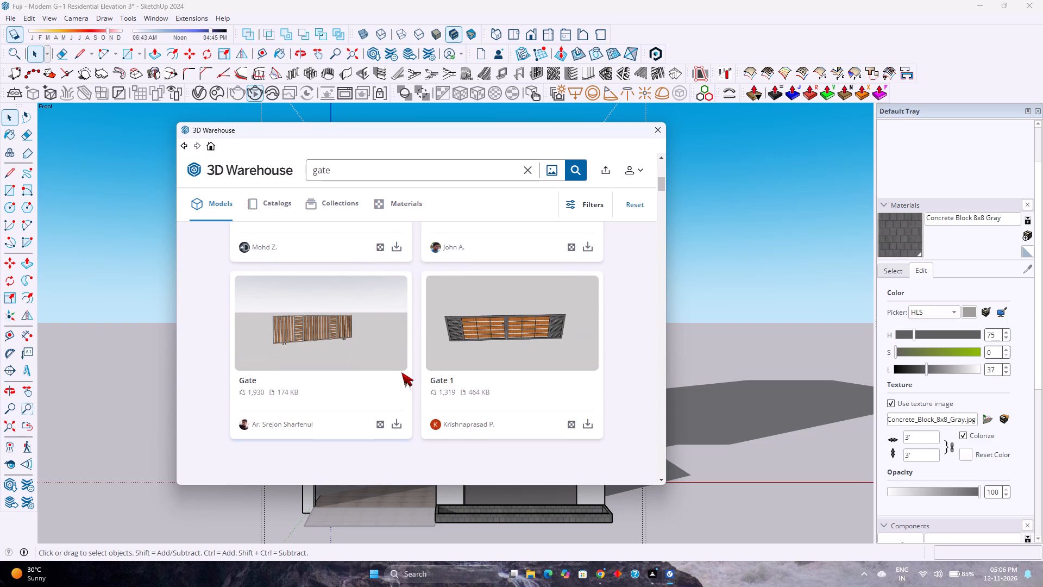
pyautogui.scroll(-4, 403, 370)
pyautogui.scroll(3, 403, 370)
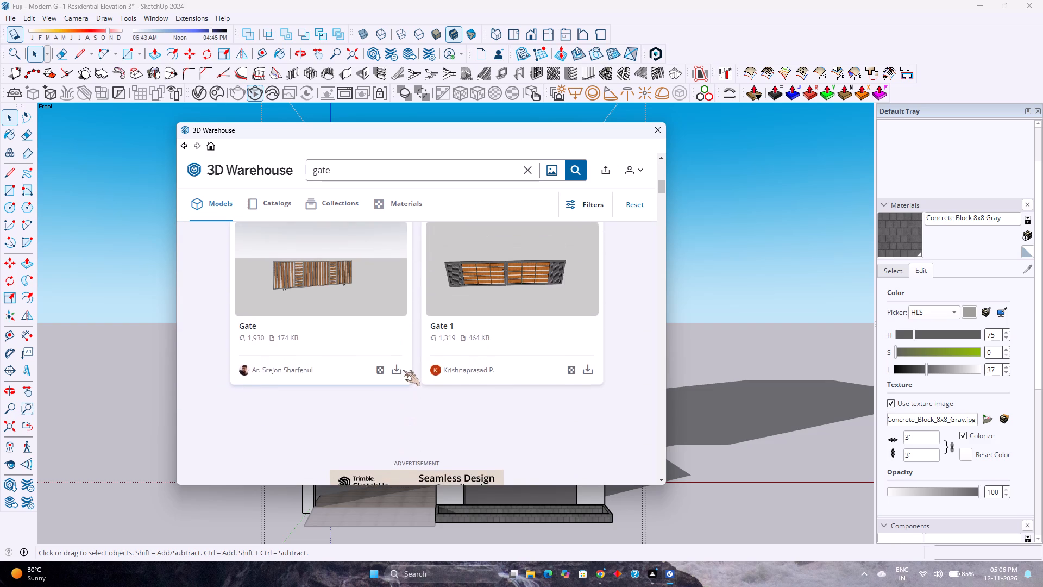
pyautogui.scroll(-3, 403, 370)
pyautogui.scroll(2, 403, 370)
pyautogui.scroll(-11, 403, 370)
pyautogui.scroll(3, 403, 371)
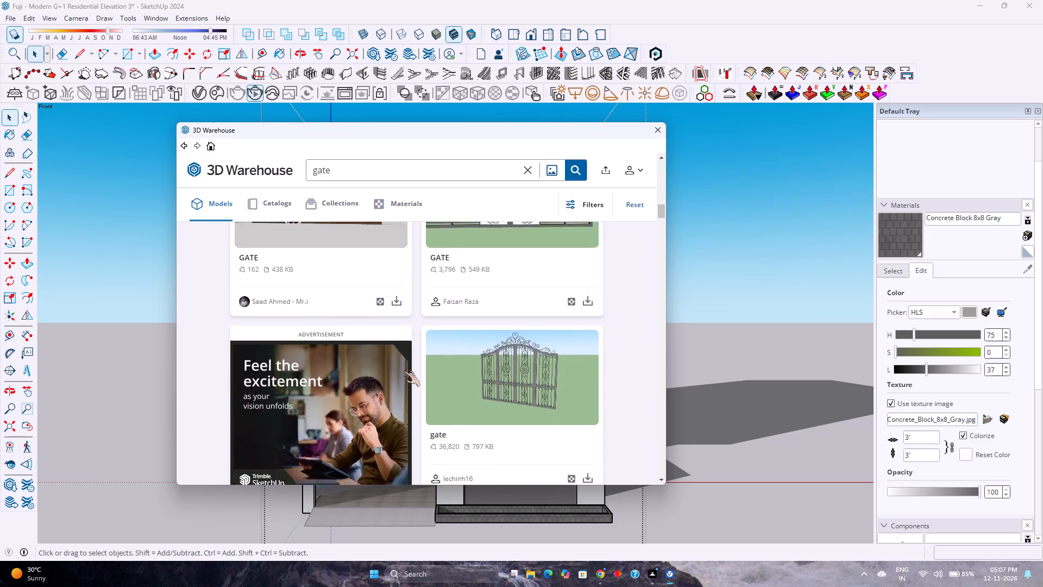
pyautogui.scroll(1, 403, 371)
pyautogui.scroll(-12, 403, 371)
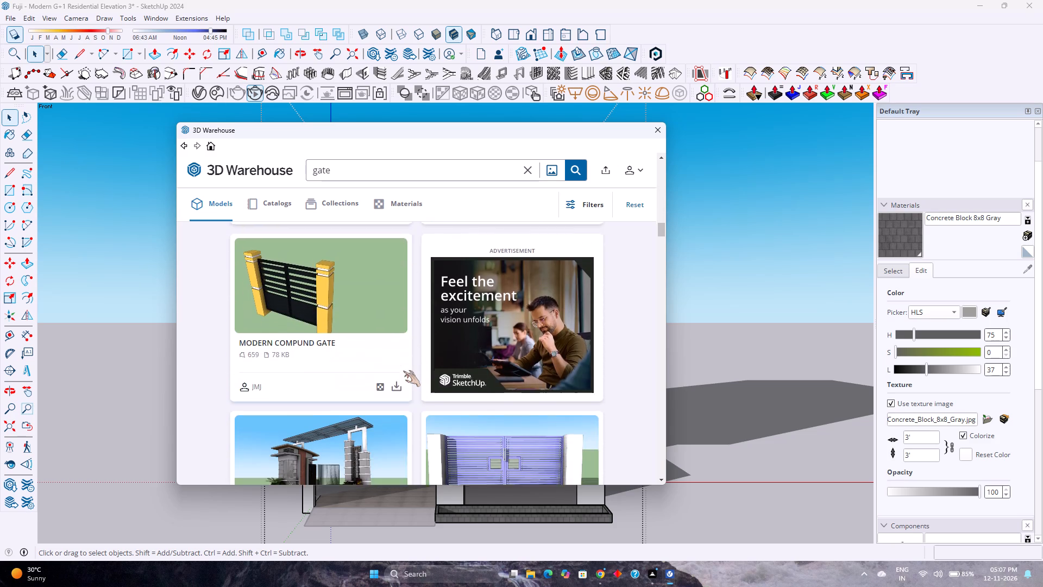
pyautogui.scroll(-10, 403, 371)
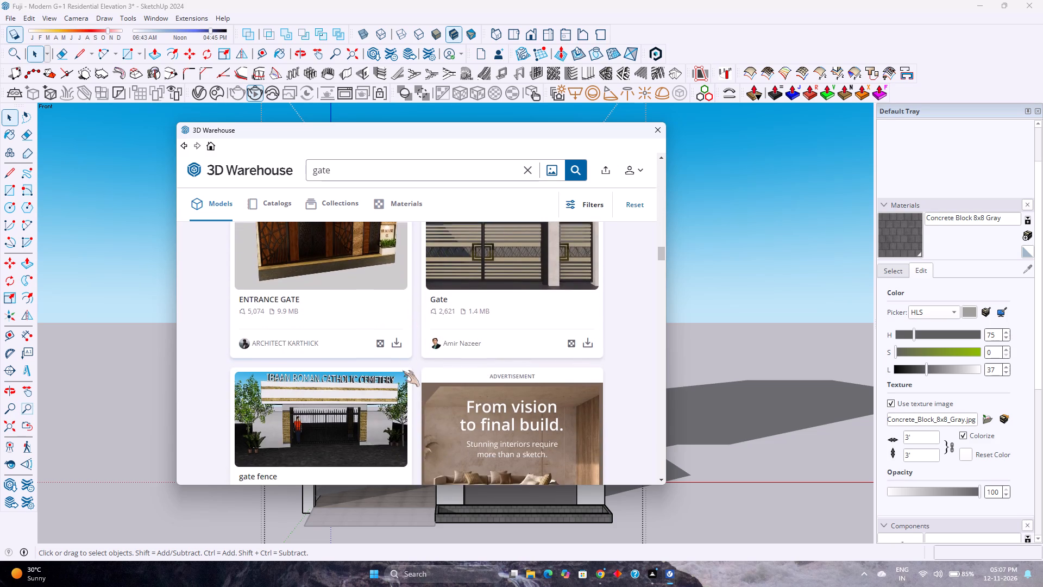
pyautogui.scroll(-2, 403, 371)
pyautogui.scroll(4, 403, 371)
pyautogui.scroll(-4, 403, 371)
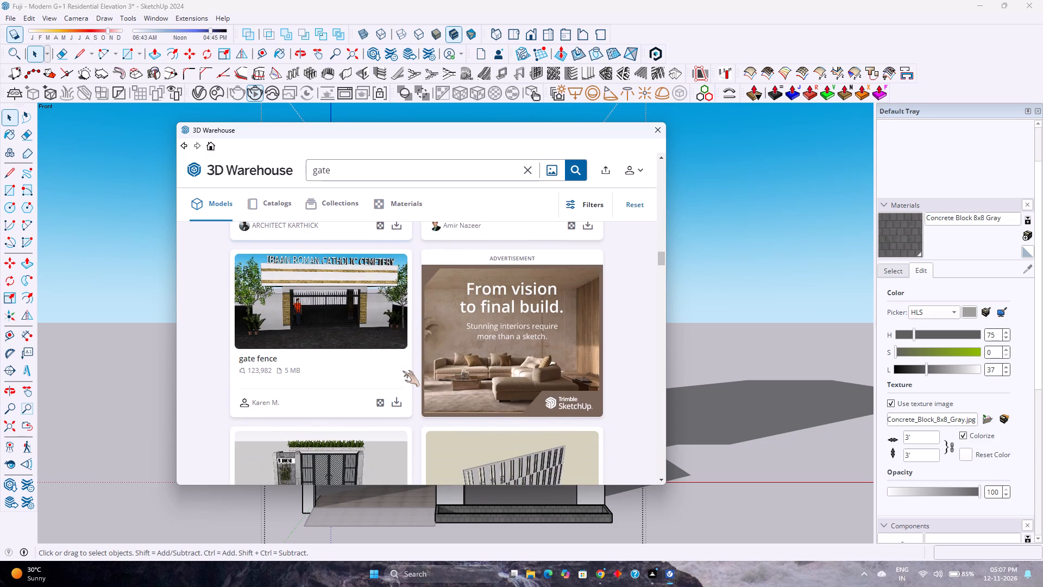
pyautogui.scroll(3, 403, 371)
pyautogui.scroll(-11, 403, 371)
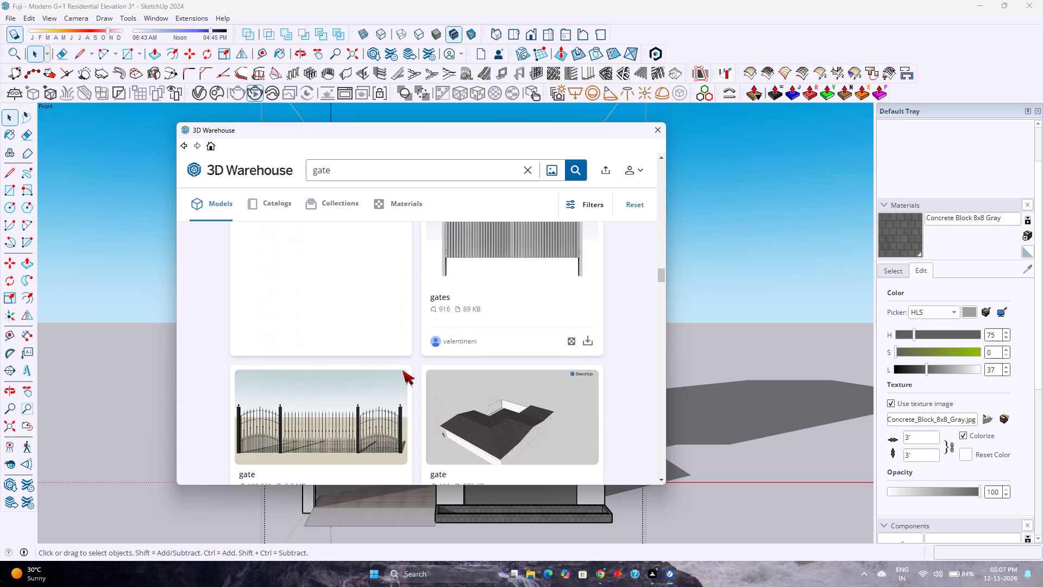
pyautogui.scroll(-6, 403, 371)
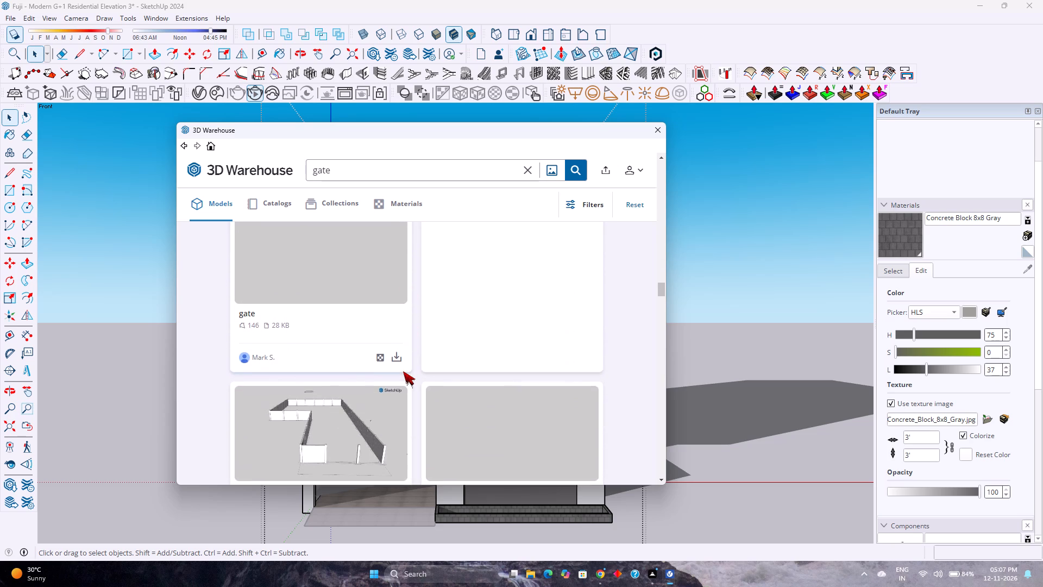
pyautogui.scroll(-4, 403, 371)
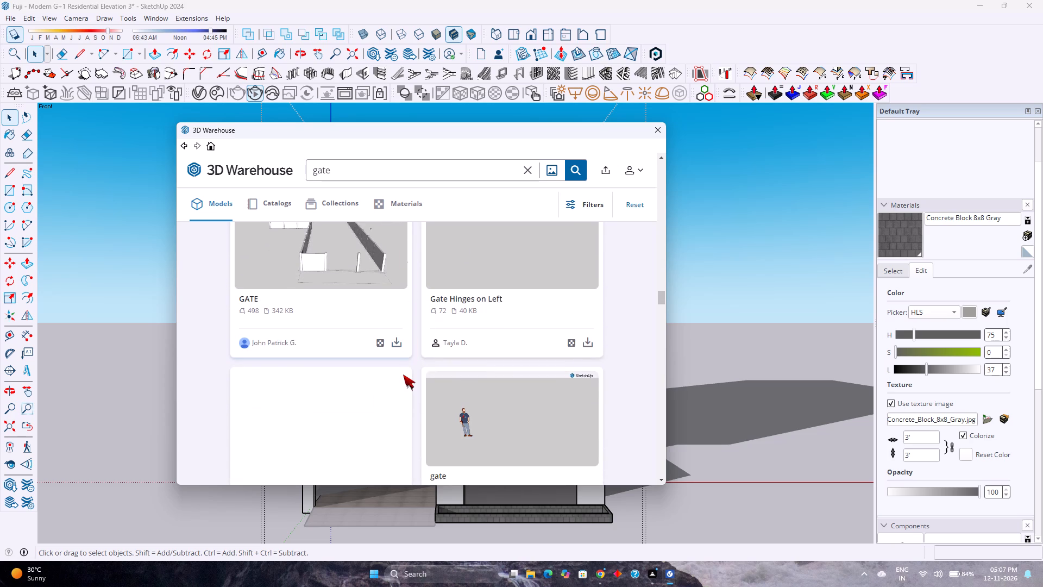
pyautogui.scroll(-8, 403, 374)
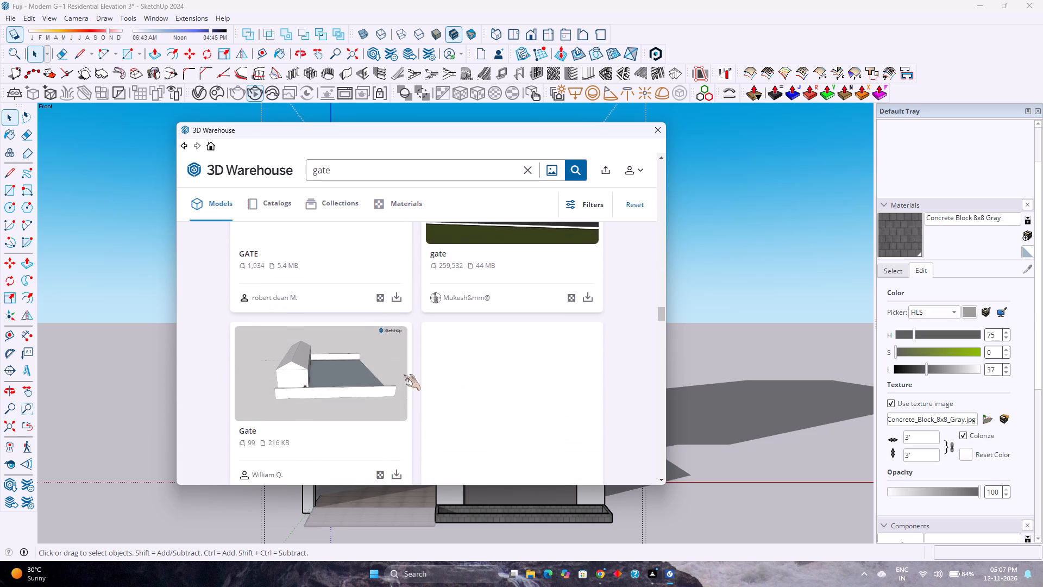
pyautogui.scroll(-9, 404, 374)
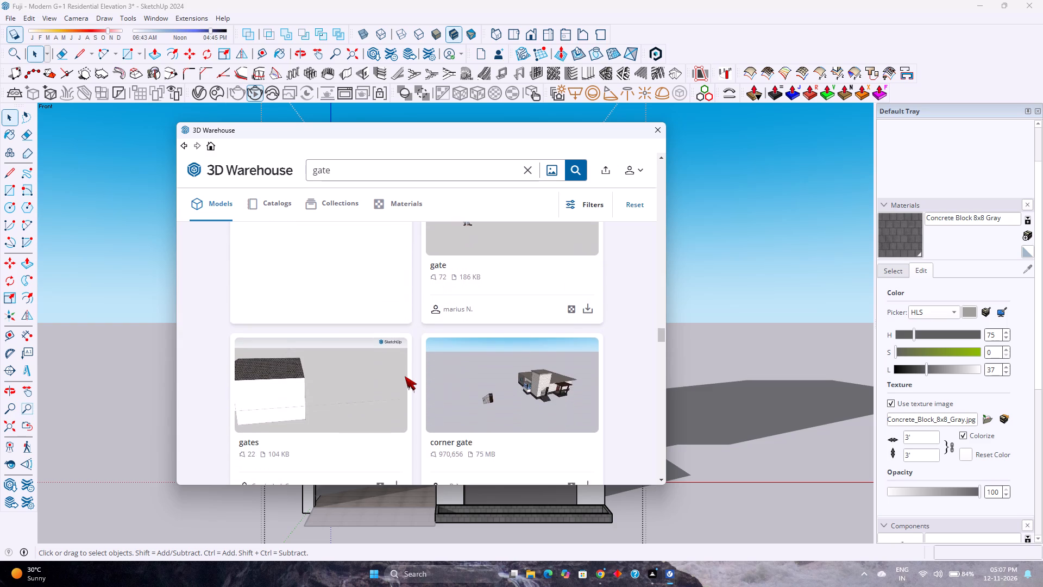
pyautogui.scroll(-11, 405, 376)
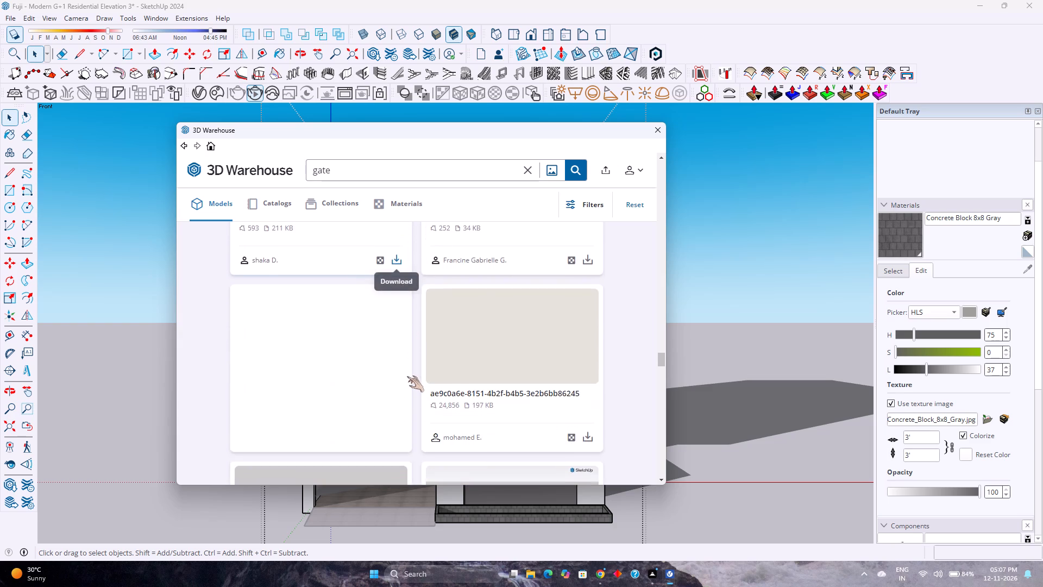
pyautogui.scroll(-11, 407, 376)
pyautogui.scroll(2, 407, 376)
pyautogui.scroll(-1, 407, 376)
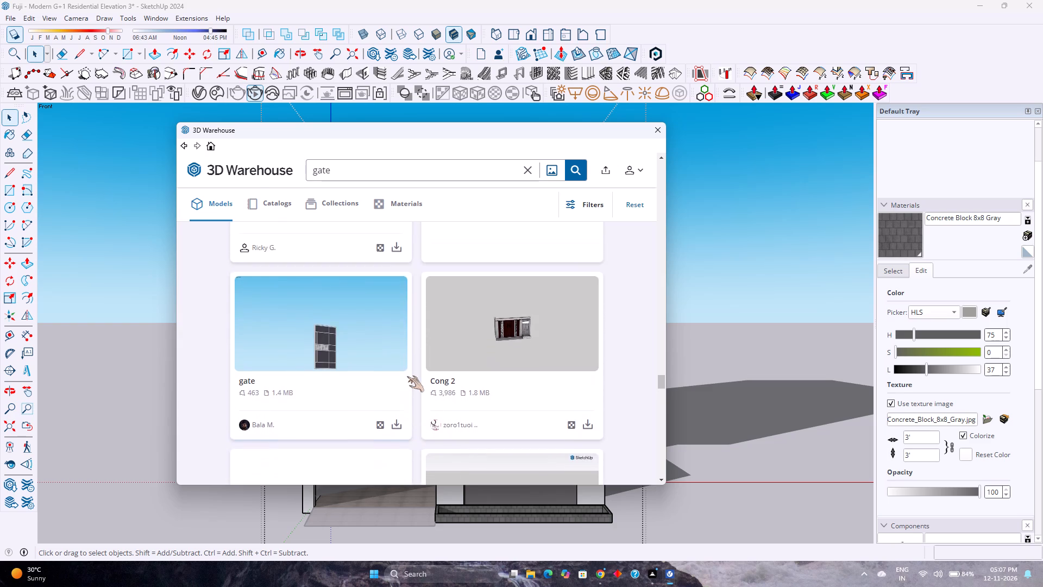
pyautogui.scroll(-5, 407, 376)
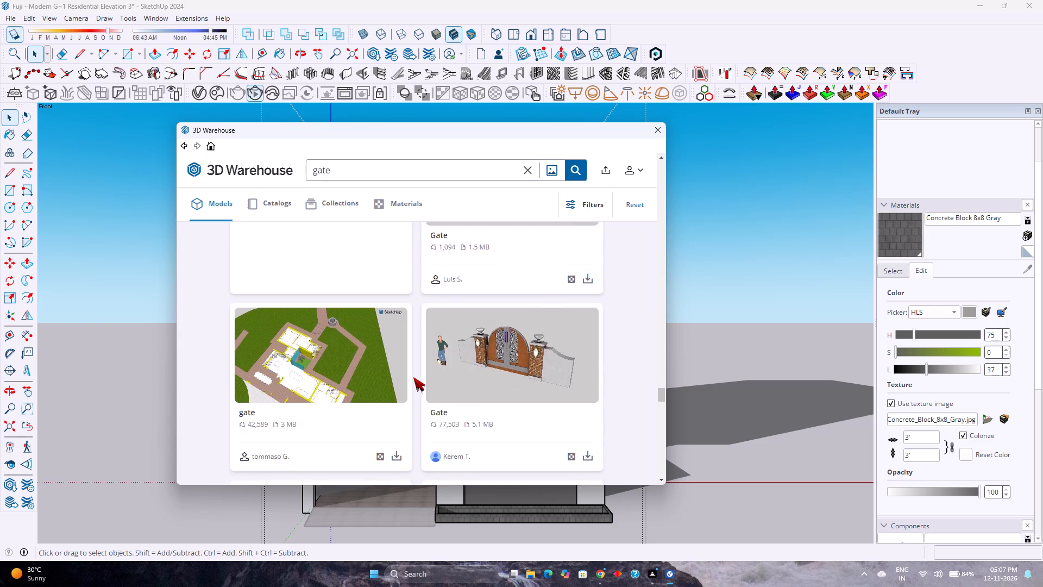
pyautogui.scroll(3, 413, 377)
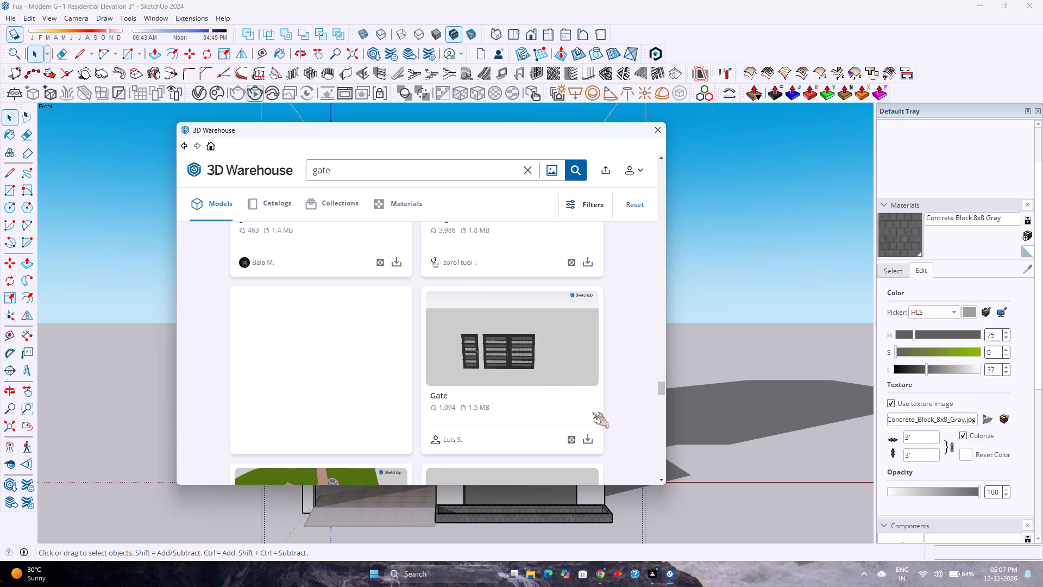
# Load the black slatted Gate model with its separate side leaf and place it at the ramp opening between the compound walls.
pyautogui.click(585, 435)
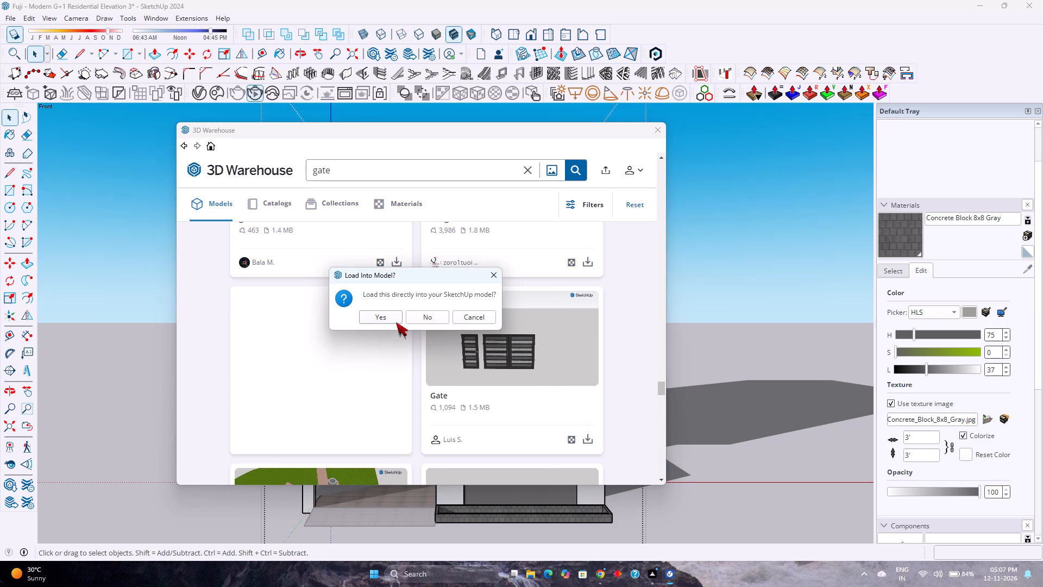
pyautogui.click(387, 318)
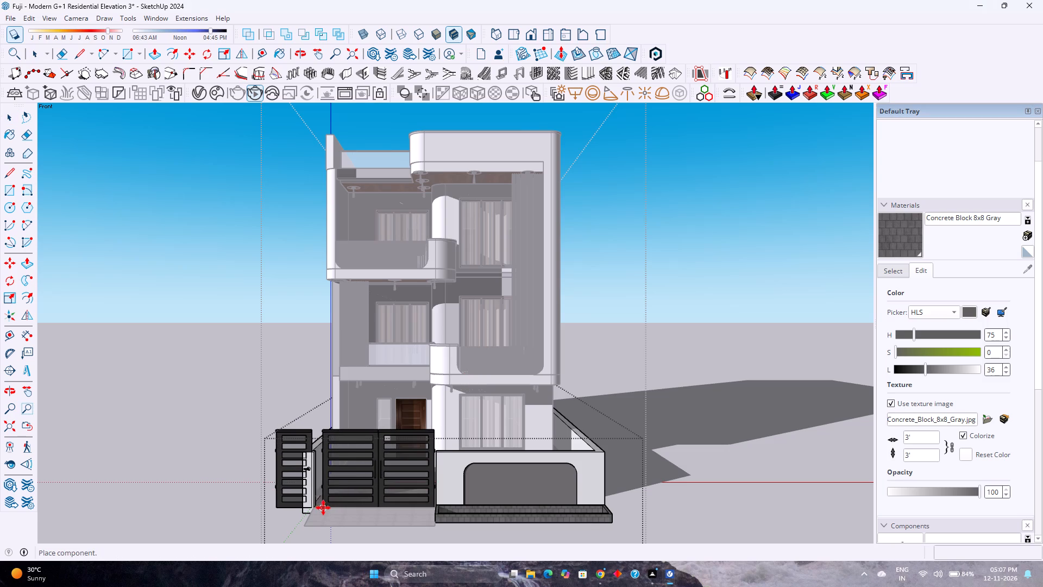
pyautogui.scroll(13, 320, 507)
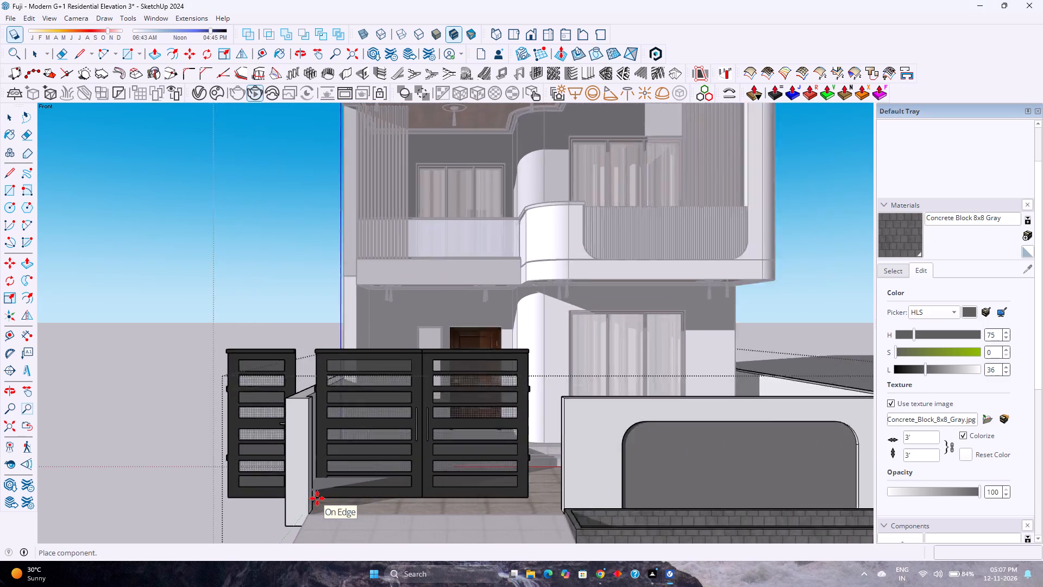
pyautogui.scroll(5, 316, 498)
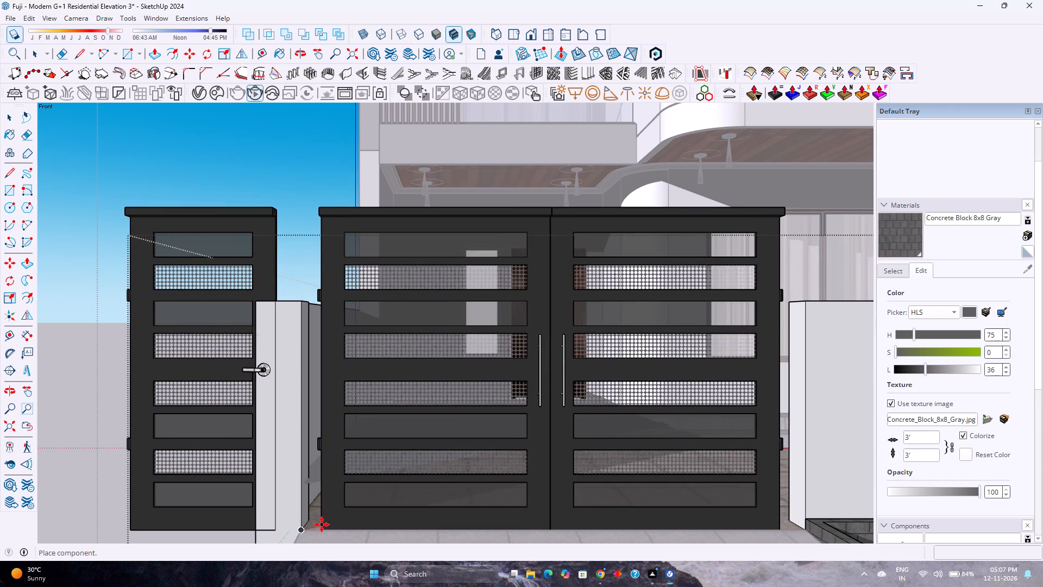
pyautogui.click(322, 524)
pyautogui.press('space')
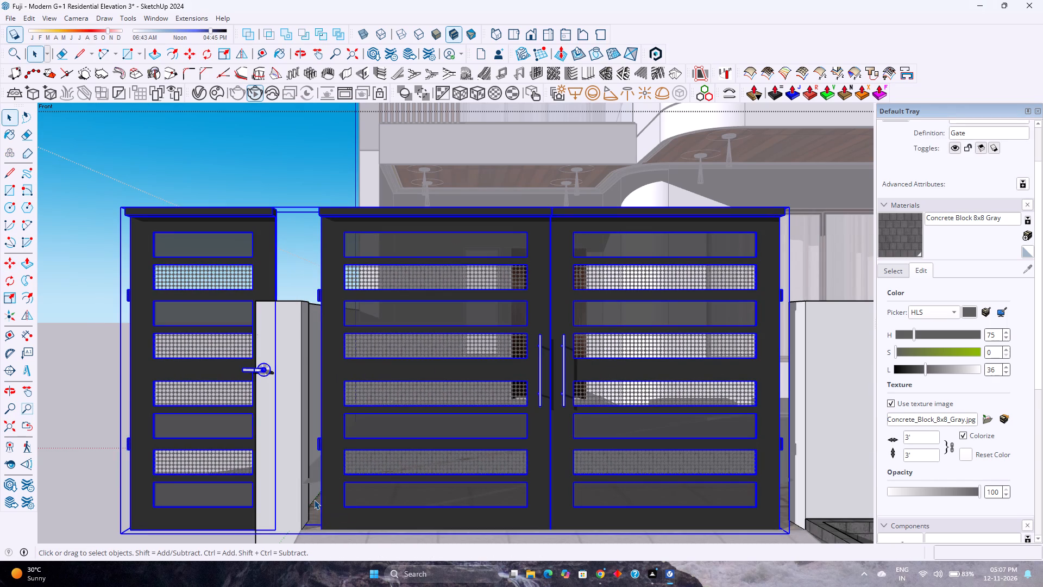
# Delete the single side leaf inside the gate component, keeping the double gate, and leave the component.
pyautogui.doubleClick(329, 435)
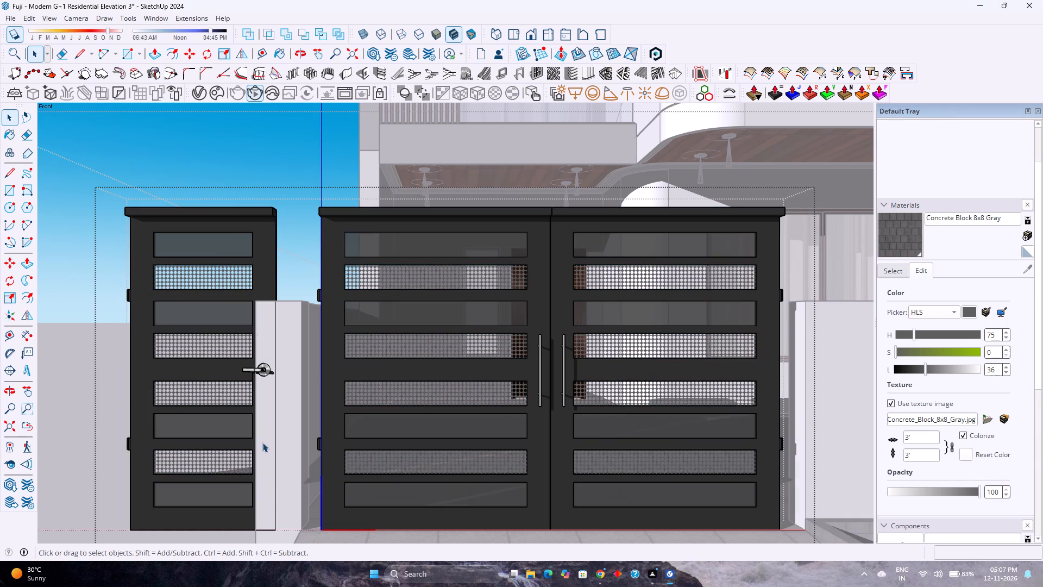
pyautogui.click(256, 445)
pyautogui.press('Delete')
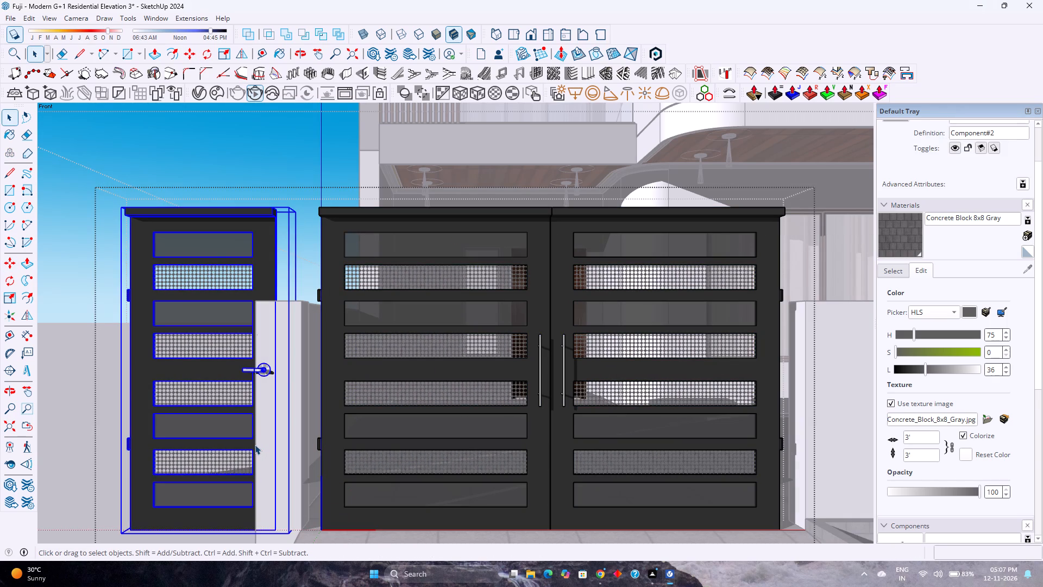
pyautogui.scroll(-5, 263, 438)
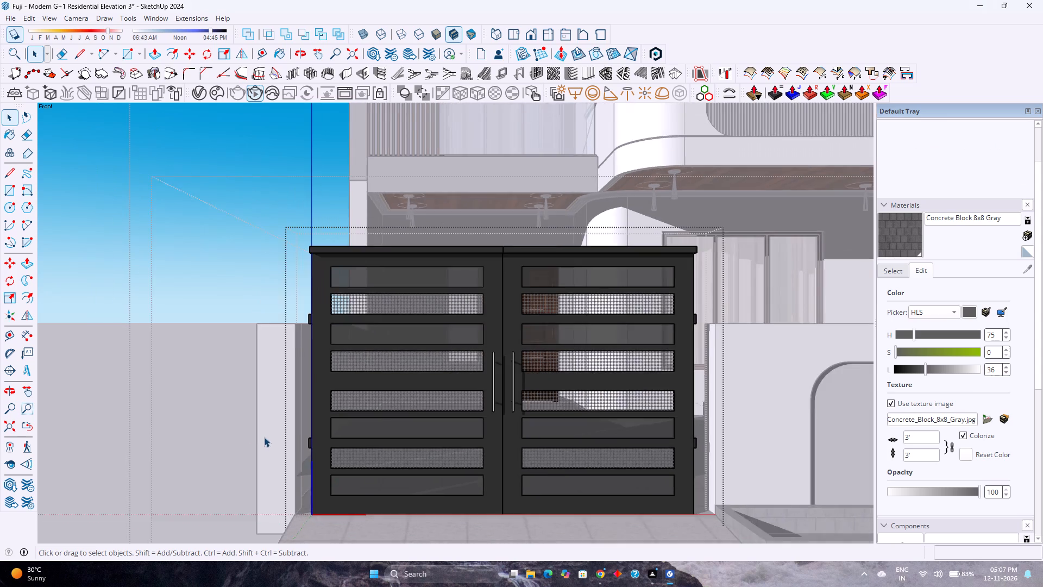
pyautogui.scroll(-2, 264, 437)
pyautogui.click(187, 470)
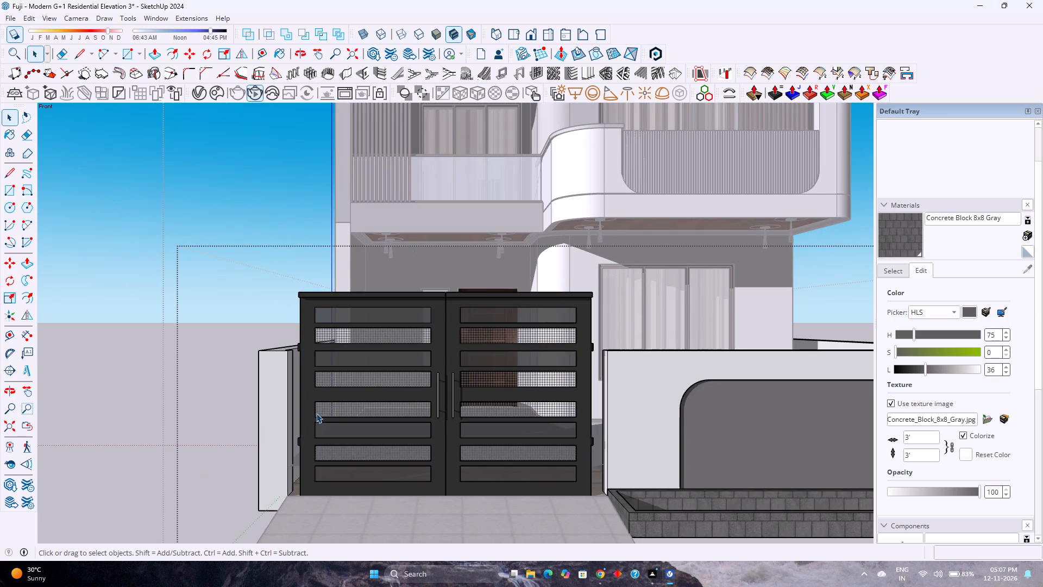
# Move the double gate by its lower front corner onto the ramp opening's front corner at the side compound wall.
pyautogui.click(316, 413)
pyautogui.scroll(4, 298, 469)
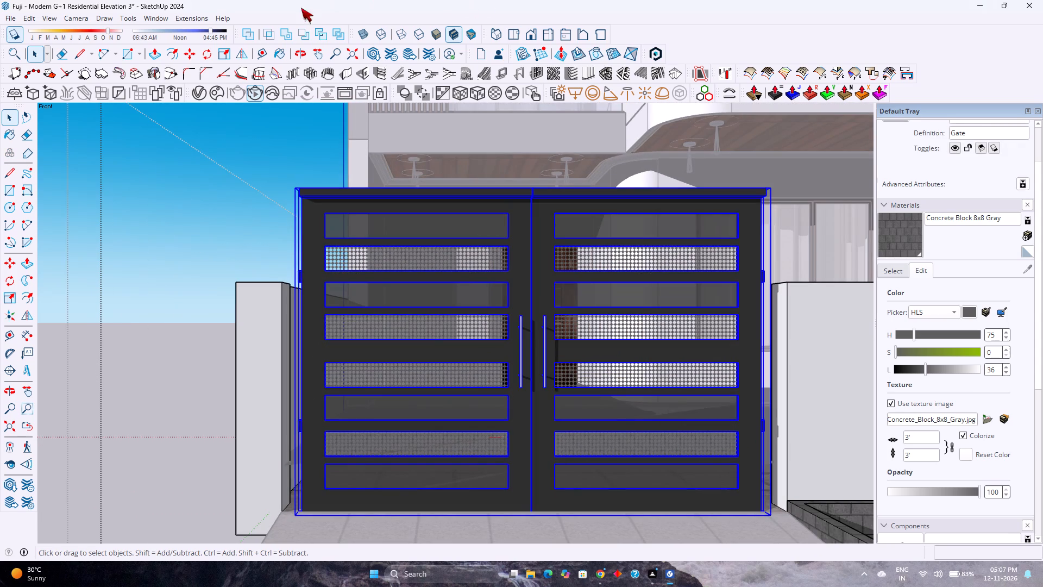
pyautogui.click(194, 56)
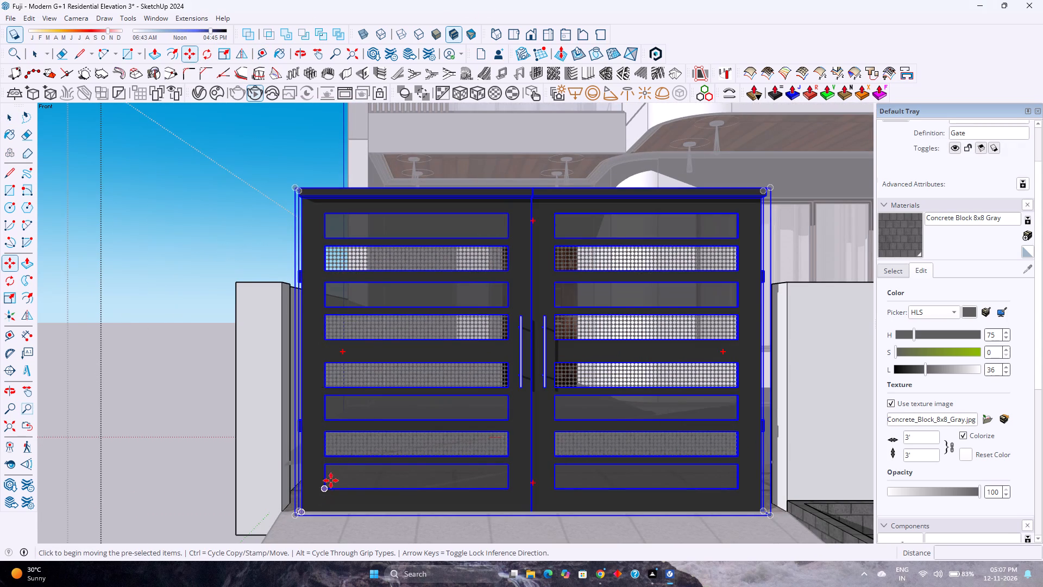
pyautogui.scroll(3, 337, 472)
pyautogui.moveTo(337, 471); pyautogui.dragTo(236, 480, button='middle')
pyautogui.scroll(-5, 236, 480)
pyautogui.moveTo(314, 431); pyautogui.dragTo(319, 440, button='middle')
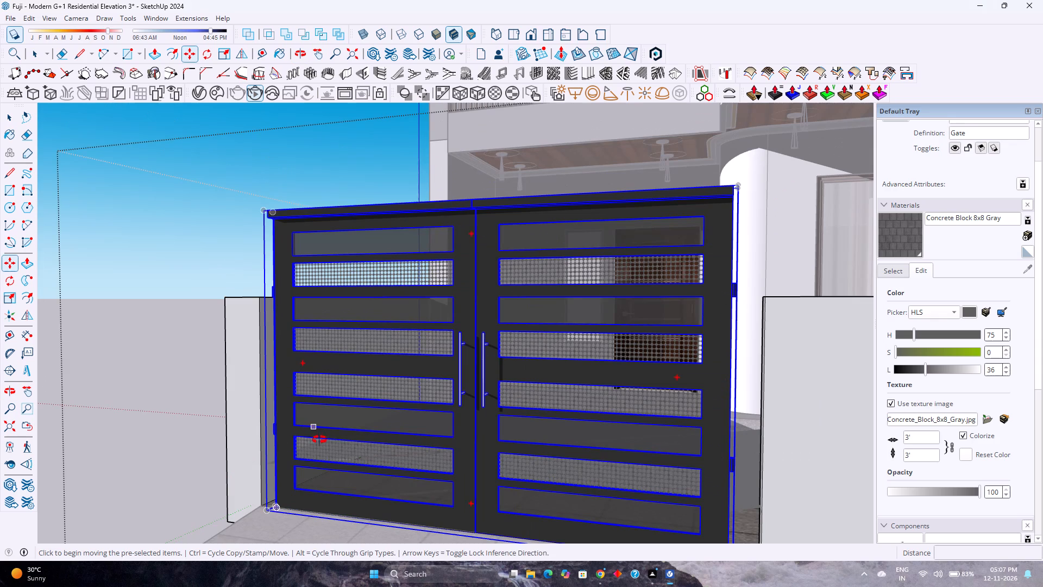
pyautogui.moveTo(319, 440); pyautogui.dragTo(661, 544, button='middle')
pyautogui.middleClick(661, 544)
pyautogui.scroll(5, 313, 382)
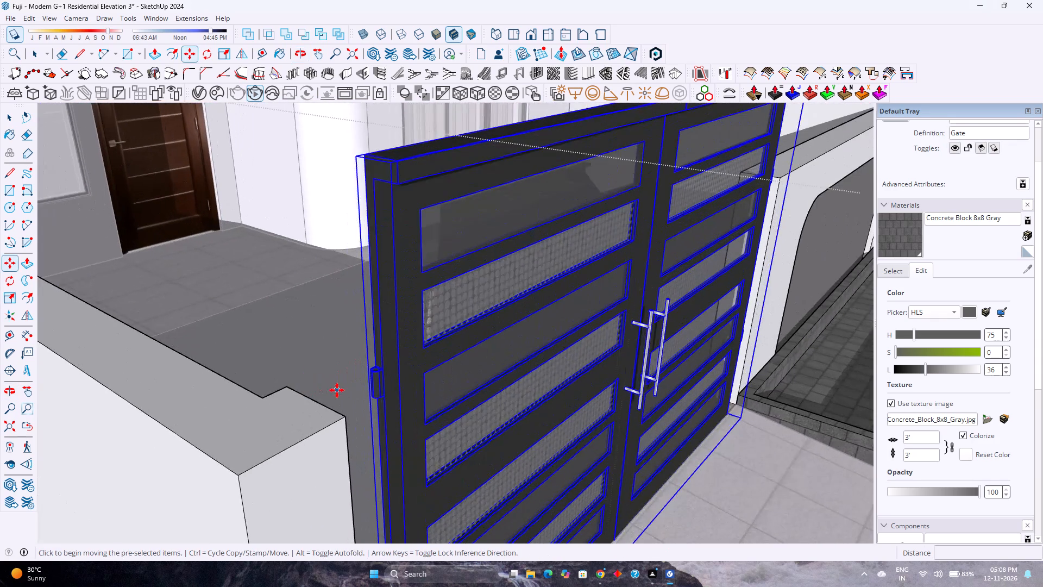
pyautogui.scroll(1, 350, 375)
pyautogui.moveTo(354, 375); pyautogui.dragTo(392, 385, button='middle')
pyautogui.scroll(-4, 391, 384)
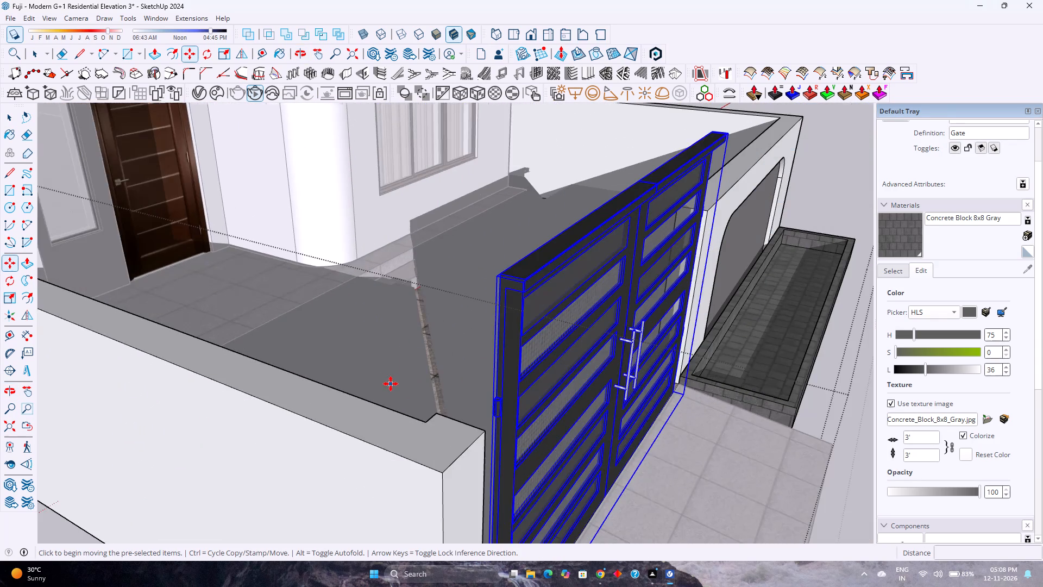
pyautogui.scroll(-1, 388, 382)
pyautogui.scroll(-8, 534, 342)
pyautogui.moveTo(580, 388); pyautogui.dragTo(576, 391, button='middle')
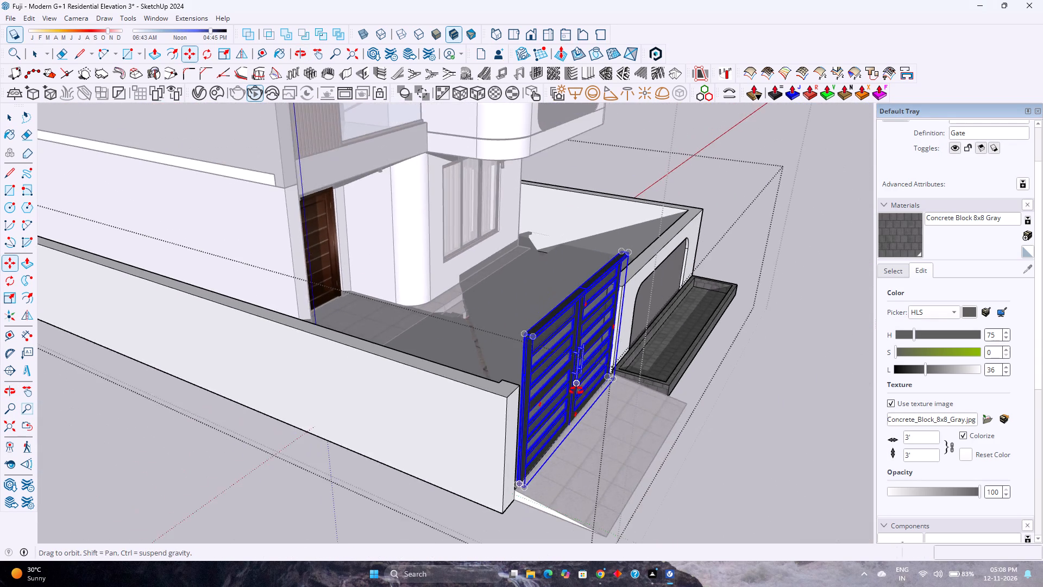
pyautogui.moveTo(576, 391); pyautogui.dragTo(323, 353, button='middle')
pyautogui.scroll(12, 199, 388)
pyautogui.scroll(2, 151, 381)
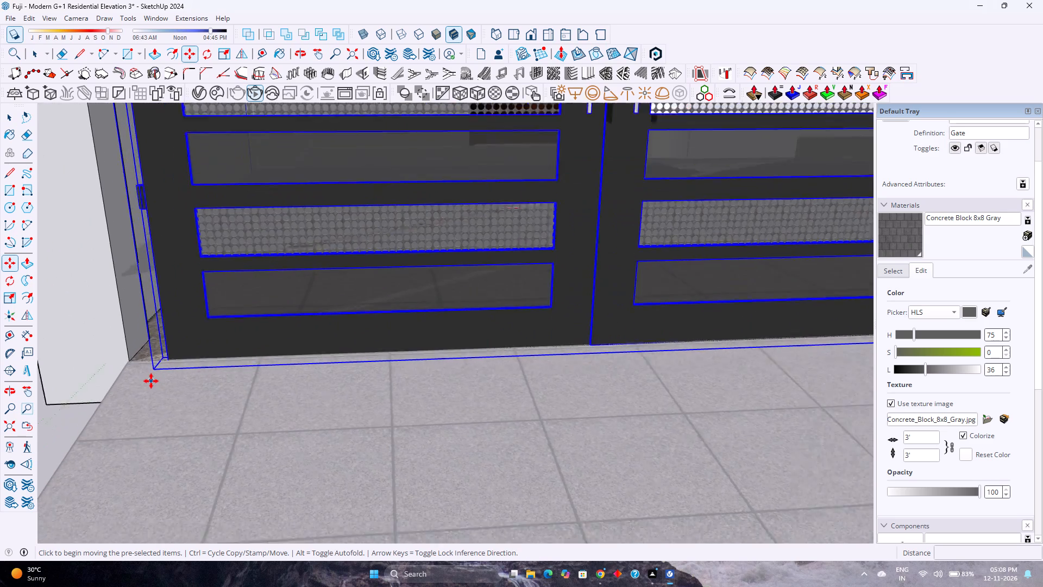
pyautogui.scroll(4, 151, 381)
pyautogui.moveTo(151, 381); pyautogui.dragTo(138, 449, button='middle')
pyautogui.click(152, 358)
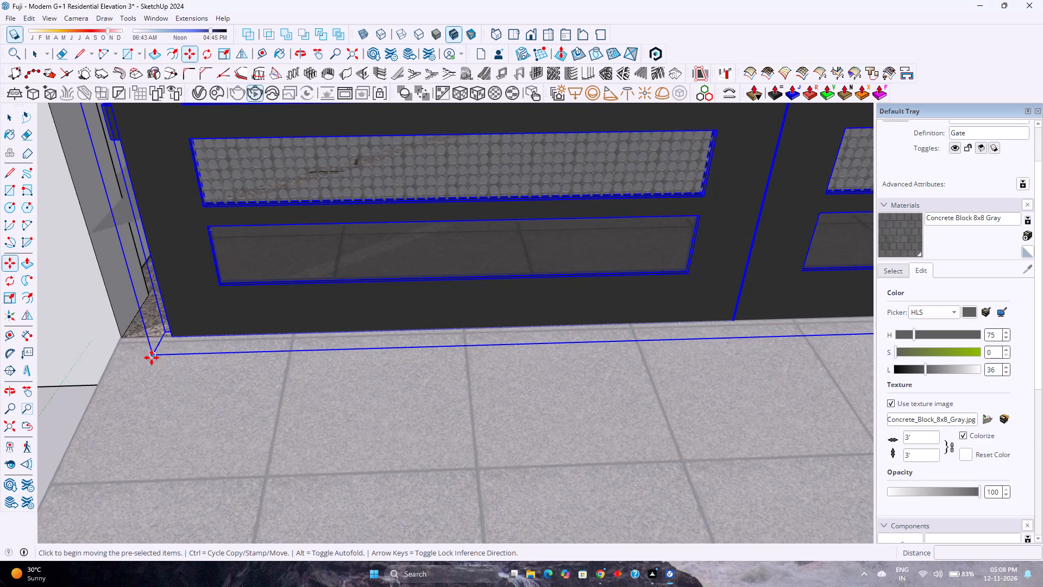
pyautogui.click(122, 335)
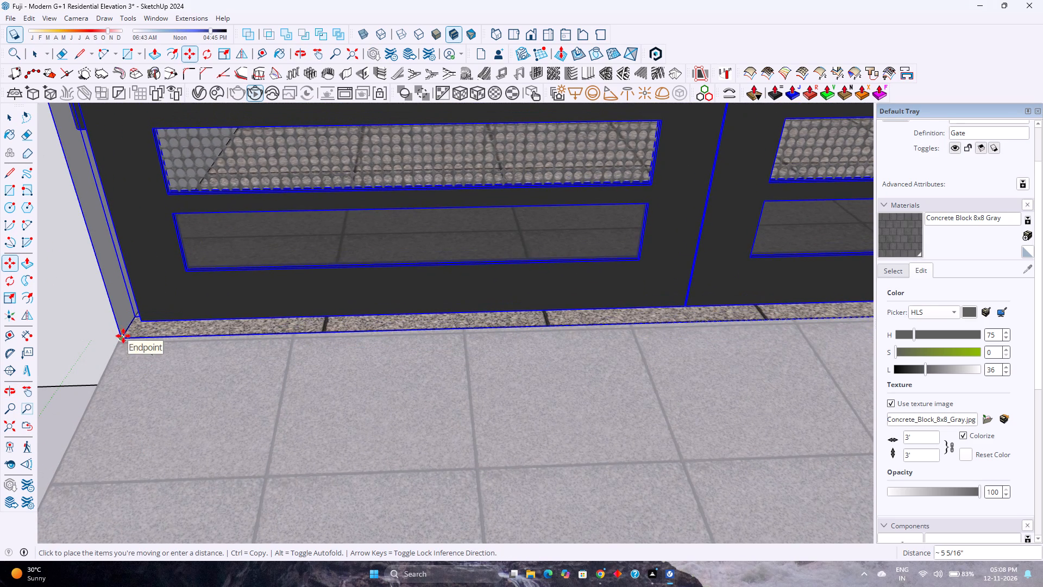
# Scale the gate's height to about 0.71 so its top is level with the compound wall.
pyautogui.scroll(-20, 212, 307)
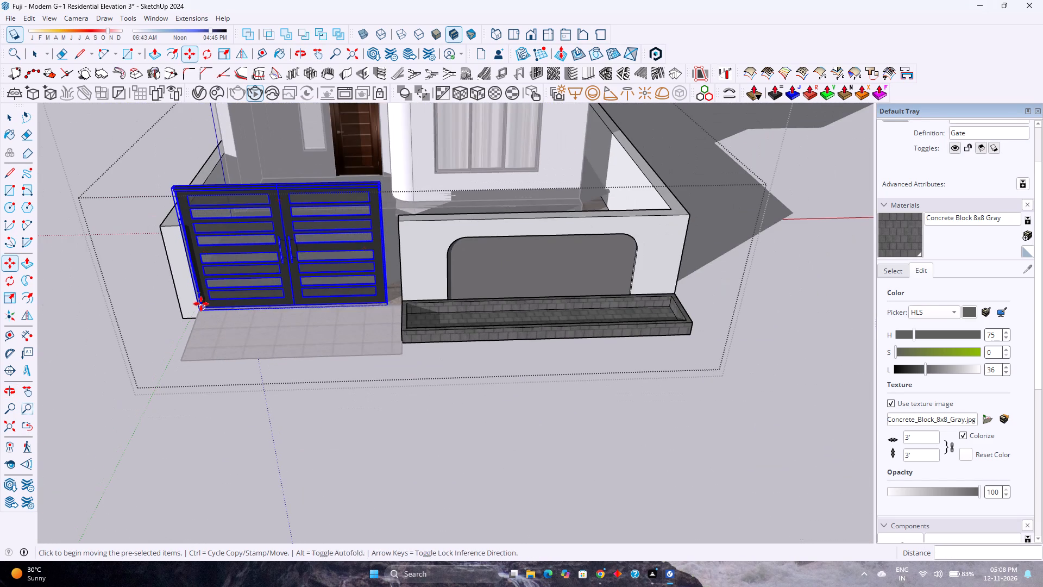
pyautogui.click(221, 52)
pyautogui.scroll(9, 276, 183)
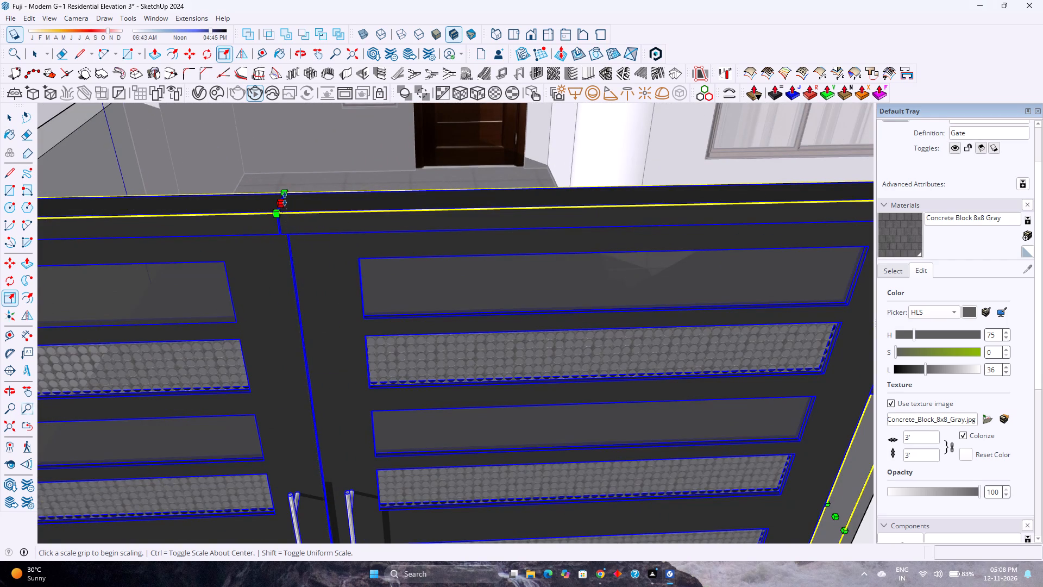
pyautogui.click(285, 199)
pyautogui.scroll(-11, 312, 246)
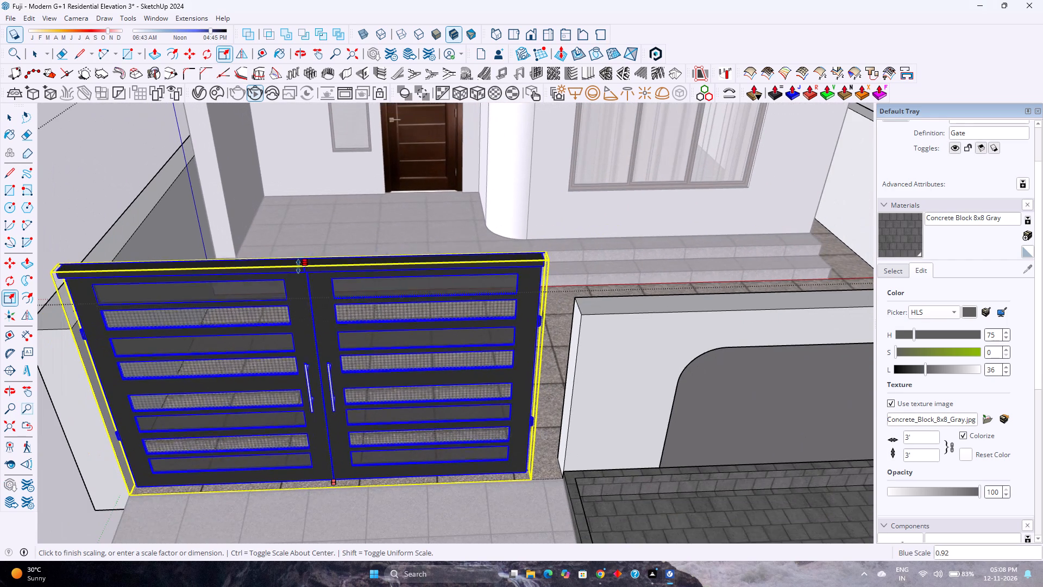
pyautogui.click(598, 314)
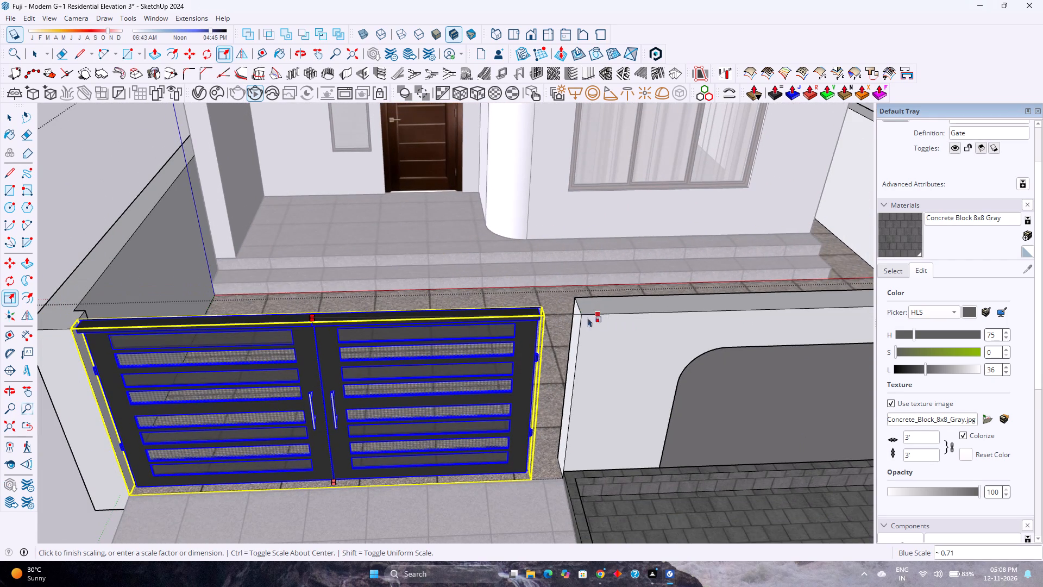
# Stretch the gate's width by about 1.08 to meet the end of the front compound wall, and leave the group.
pyautogui.scroll(-3, 476, 358)
pyautogui.moveTo(485, 378); pyautogui.dragTo(311, 249, button='middle')
pyautogui.scroll(2, 458, 415)
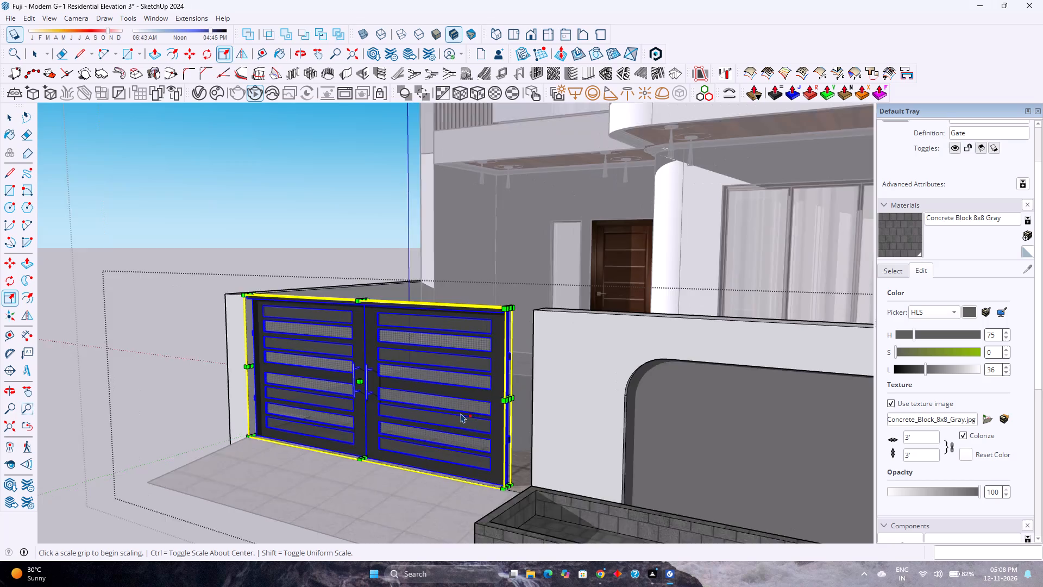
pyautogui.scroll(6, 494, 411)
pyautogui.middleClick(494, 411)
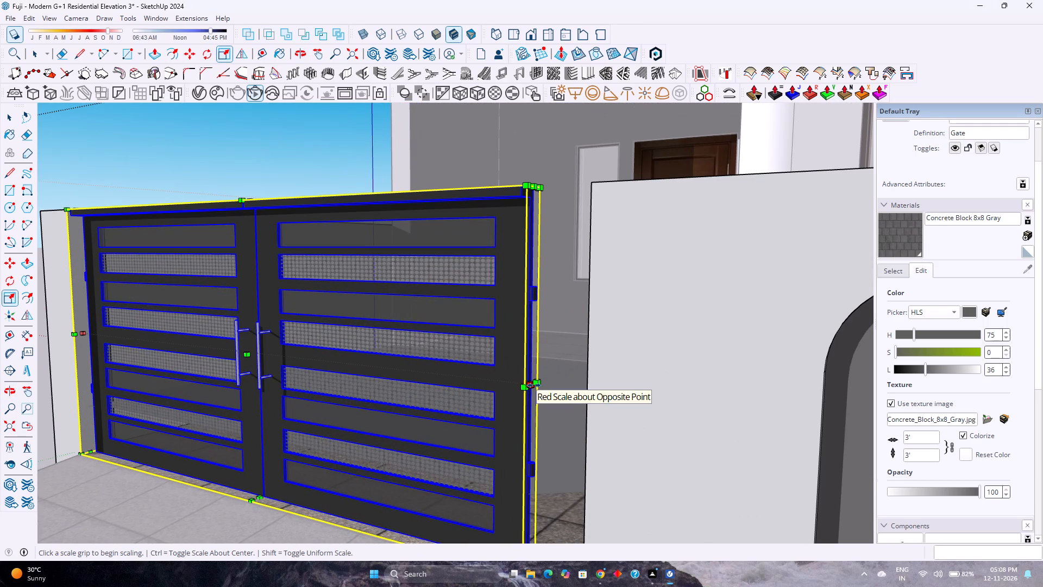
pyautogui.click(534, 385)
pyautogui.scroll(-3, 532, 379)
pyautogui.moveTo(532, 379); pyautogui.dragTo(618, 408, button='middle')
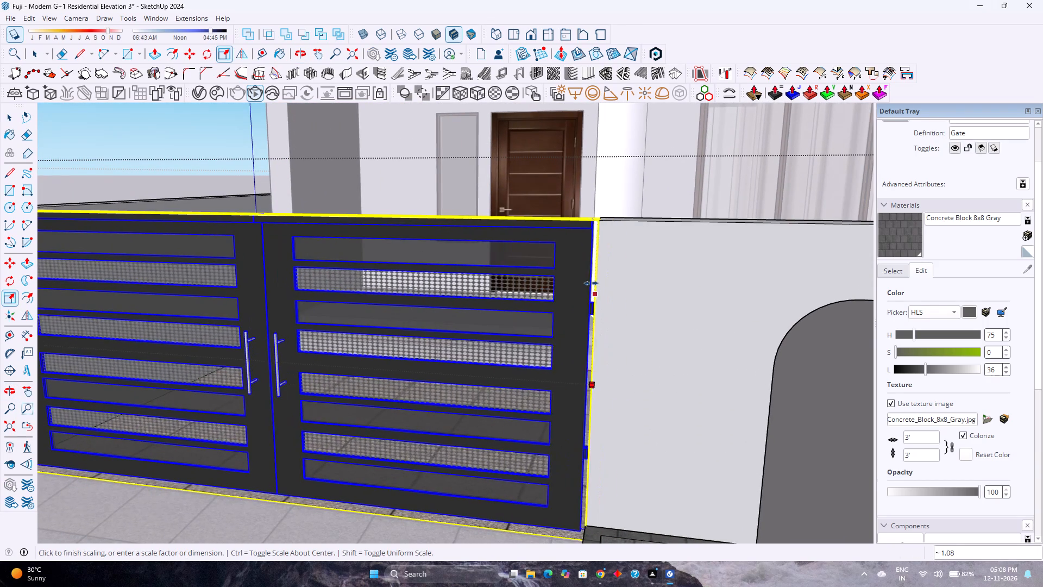
pyautogui.click(596, 243)
pyautogui.scroll(-3, 481, 332)
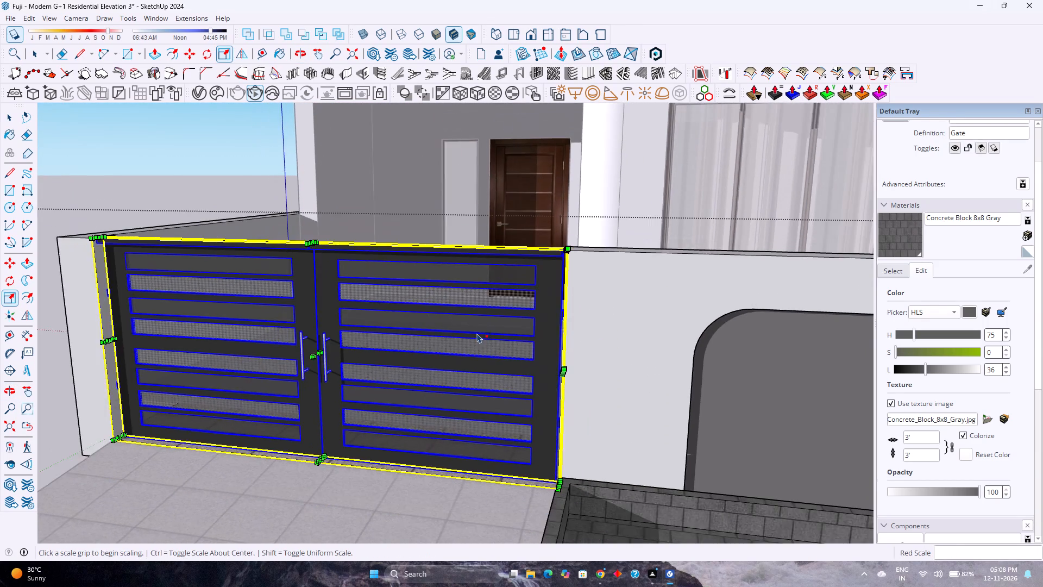
pyautogui.scroll(-4, 477, 333)
pyautogui.moveTo(477, 334); pyautogui.dragTo(470, 306, button='middle')
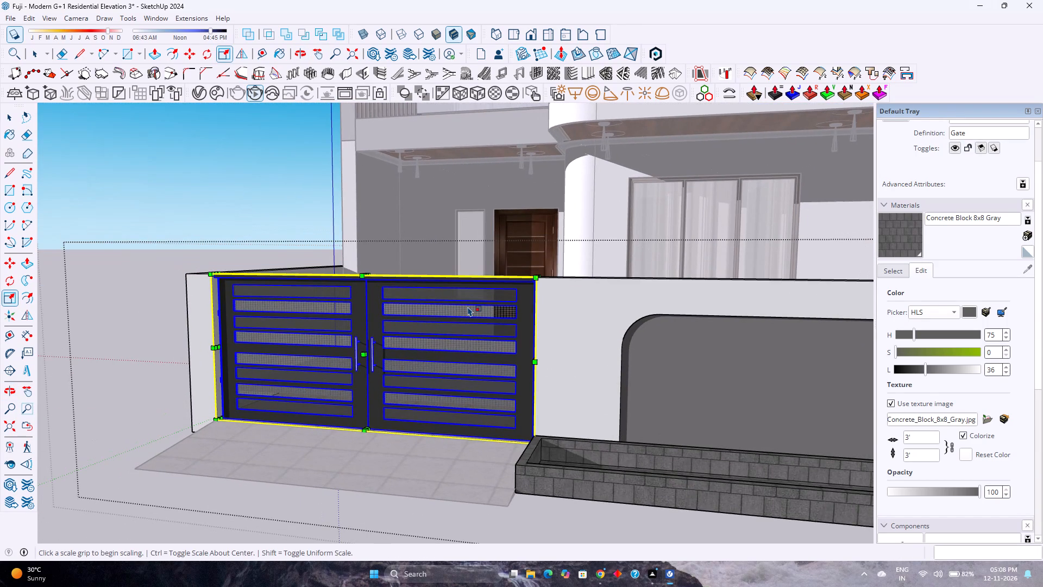
pyautogui.press('space')
pyautogui.scroll(-2, 466, 309)
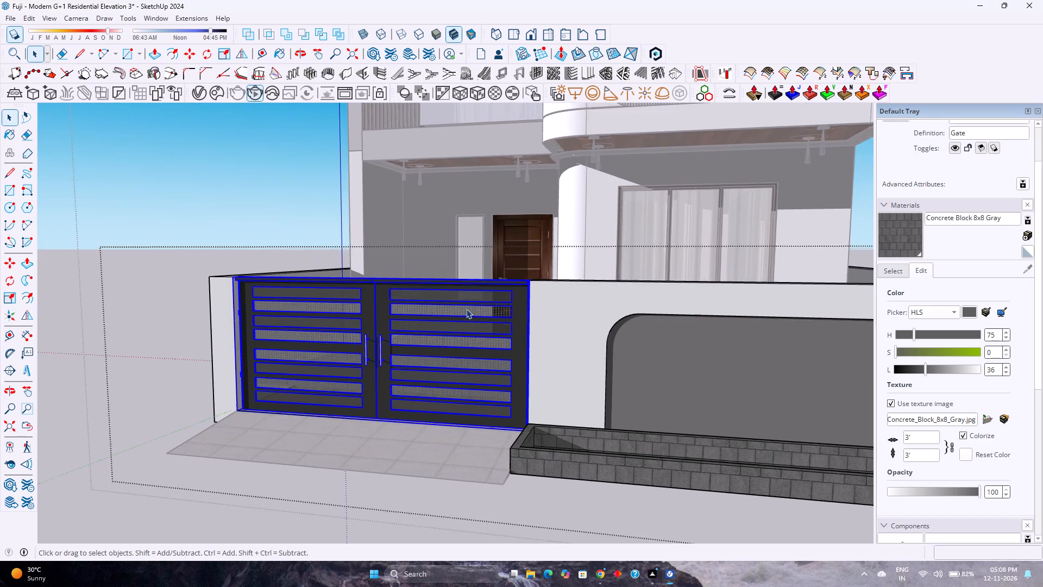
pyautogui.scroll(-7, 466, 309)
pyautogui.click(204, 373)
# Raise the top face of the compound wall by 6" inside its group, and leave the group.
pyautogui.scroll(4, 248, 350)
pyautogui.scroll(-2, 248, 350)
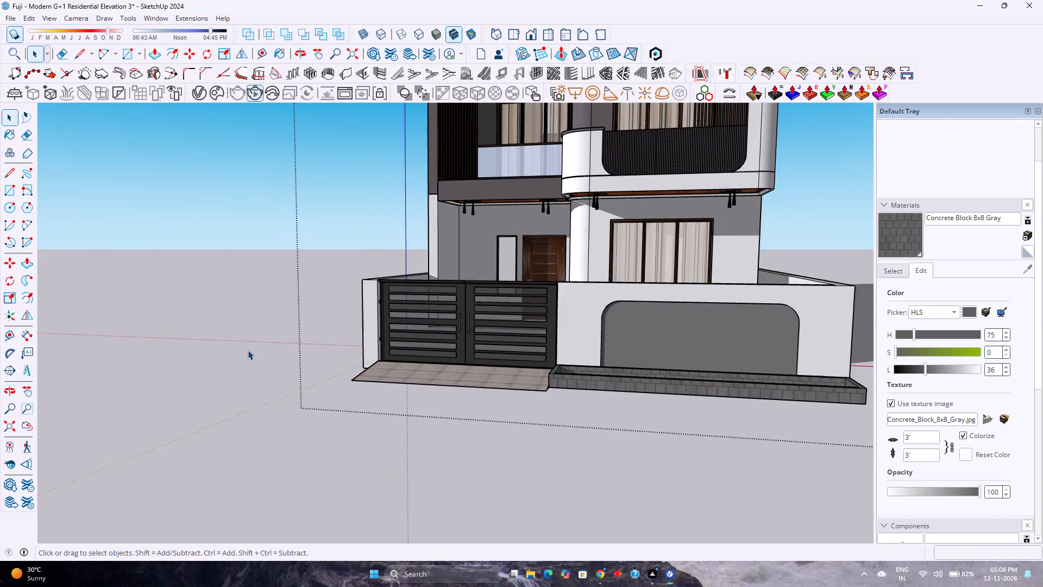
pyautogui.scroll(-2, 248, 350)
pyautogui.scroll(4, 248, 350)
pyautogui.scroll(-4, 248, 350)
pyautogui.moveTo(249, 348); pyautogui.dragTo(200, 485, button='middle')
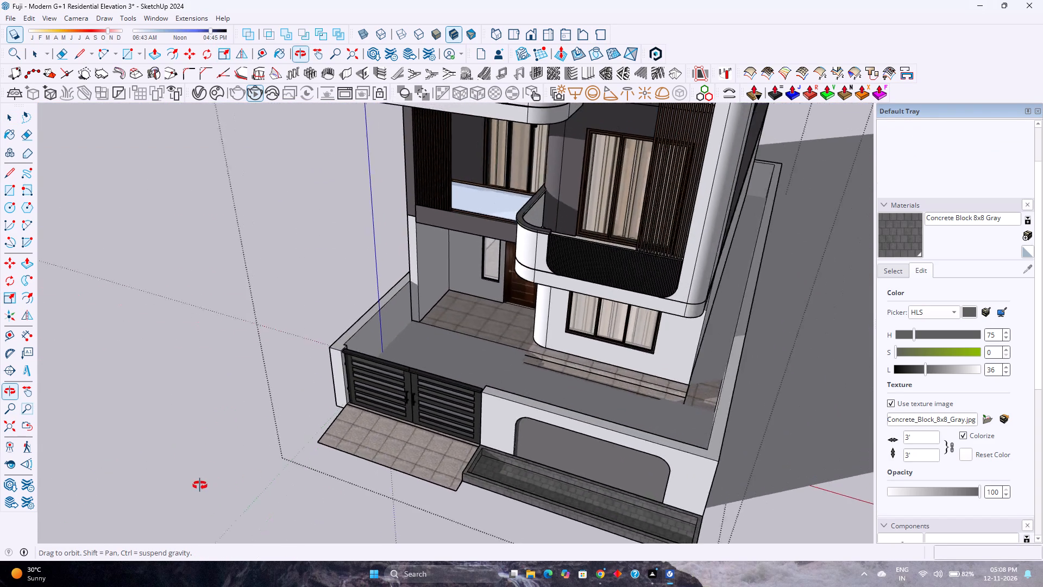
pyautogui.moveTo(200, 485); pyautogui.dragTo(309, 467, button='middle')
pyautogui.moveTo(315, 466); pyautogui.dragTo(325, 464, button='middle')
pyautogui.middleClick(325, 464)
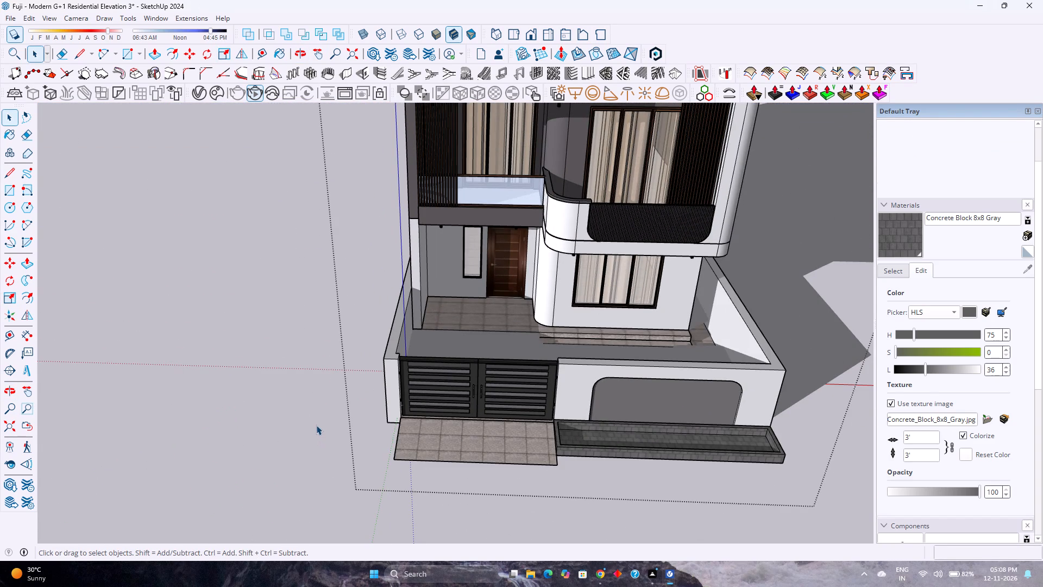
pyautogui.doubleClick(397, 316)
pyautogui.scroll(3, 397, 316)
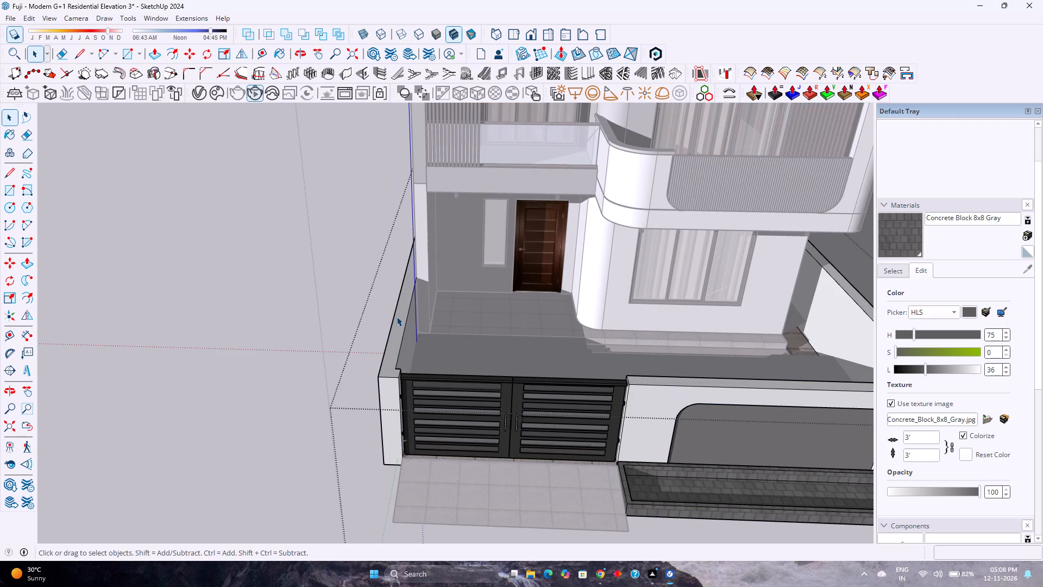
pyautogui.click(397, 316)
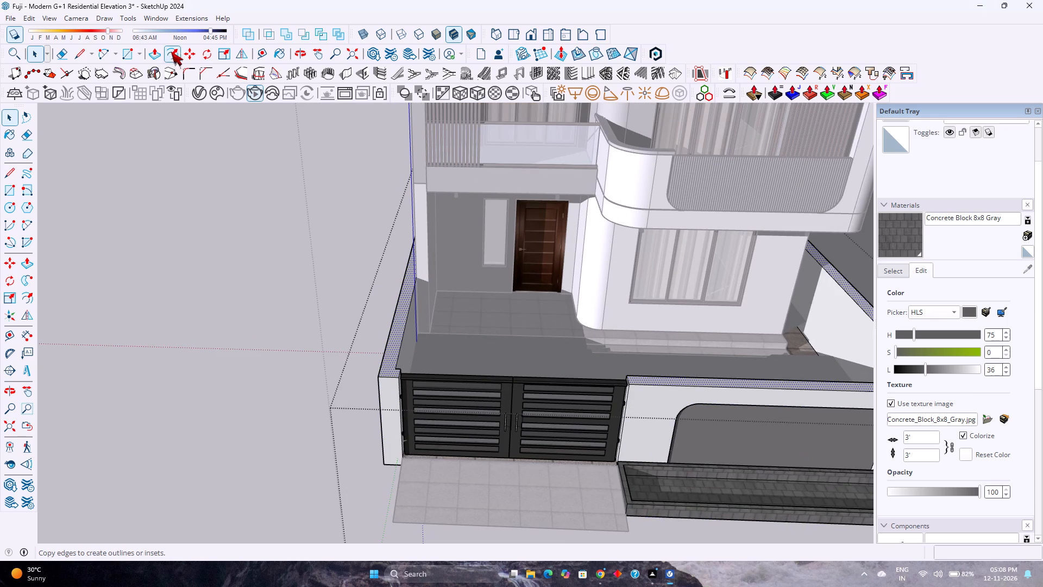
pyautogui.click(157, 53)
pyautogui.click(392, 341)
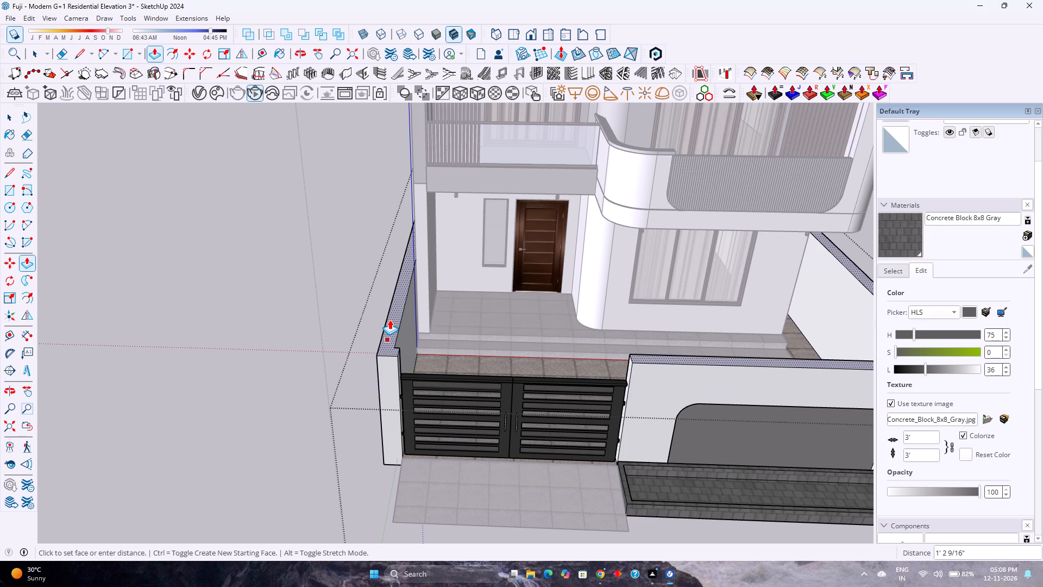
pyautogui.press('3')
pyautogui.press('Return')
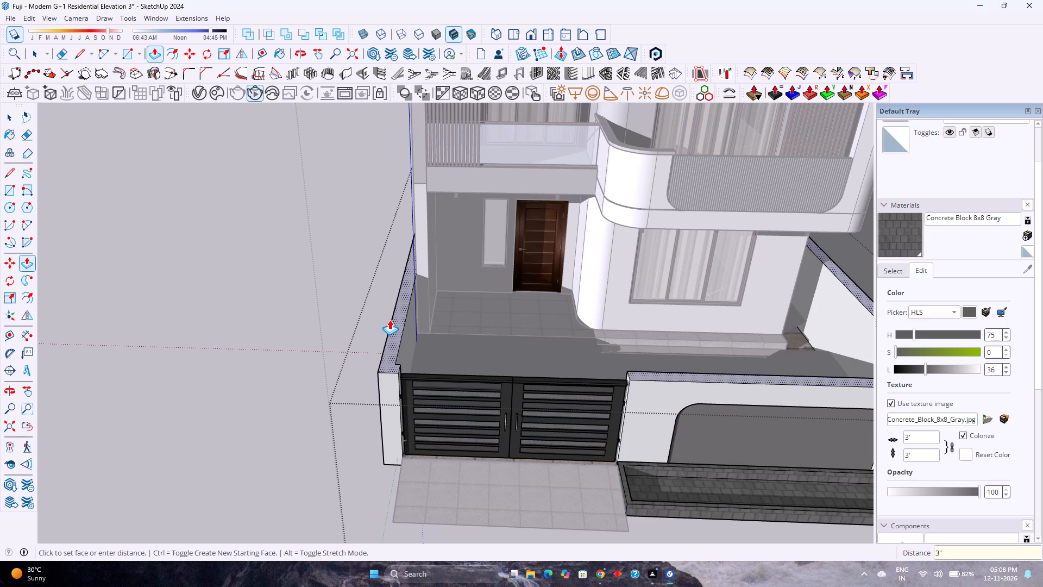
pyautogui.press('6')
pyautogui.press('Return')
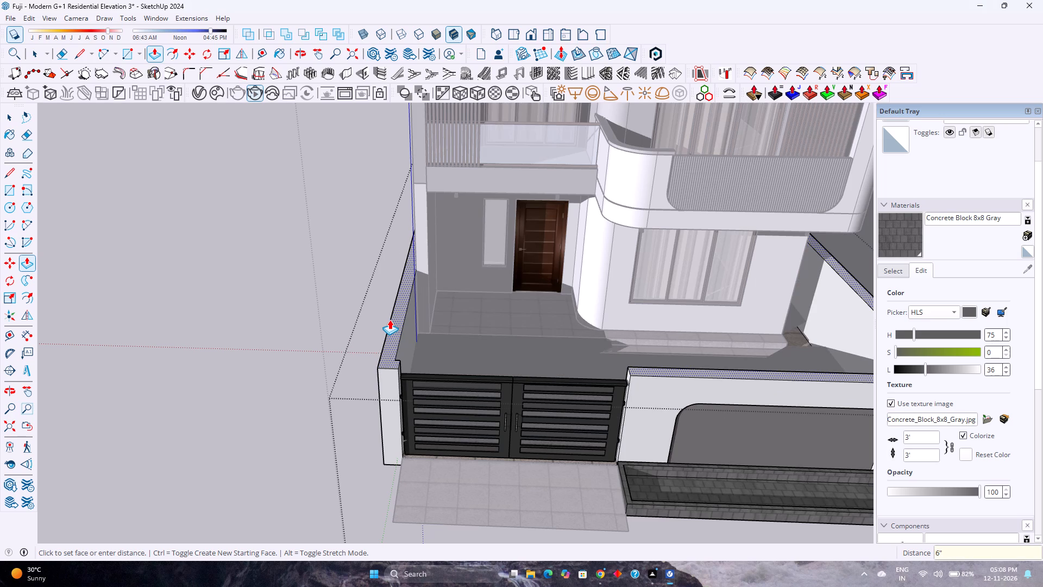
pyautogui.scroll(-4, 386, 321)
pyautogui.moveTo(355, 327); pyautogui.dragTo(349, 217, button='middle')
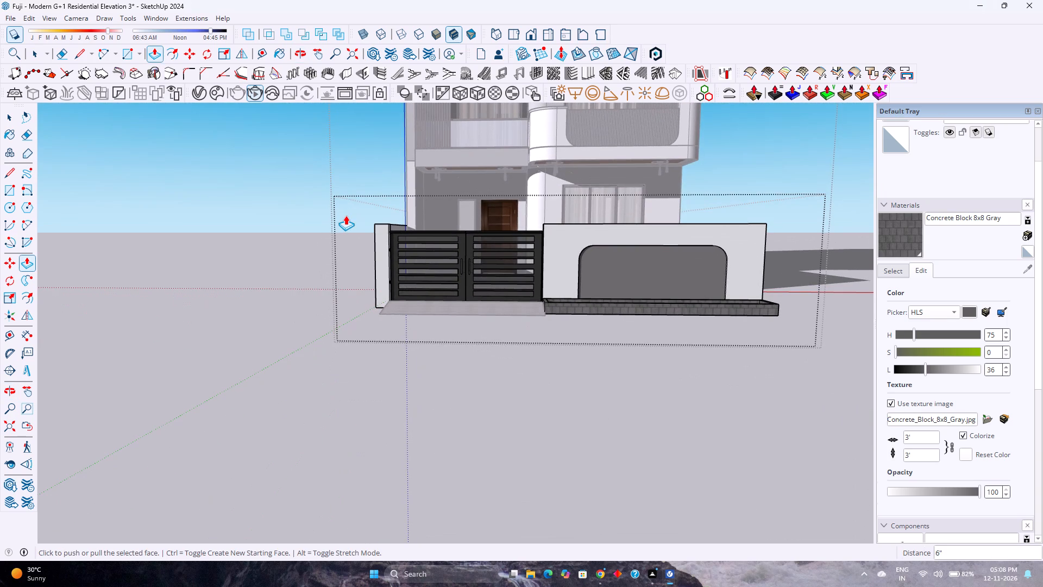
pyautogui.press('space')
pyautogui.click(280, 265)
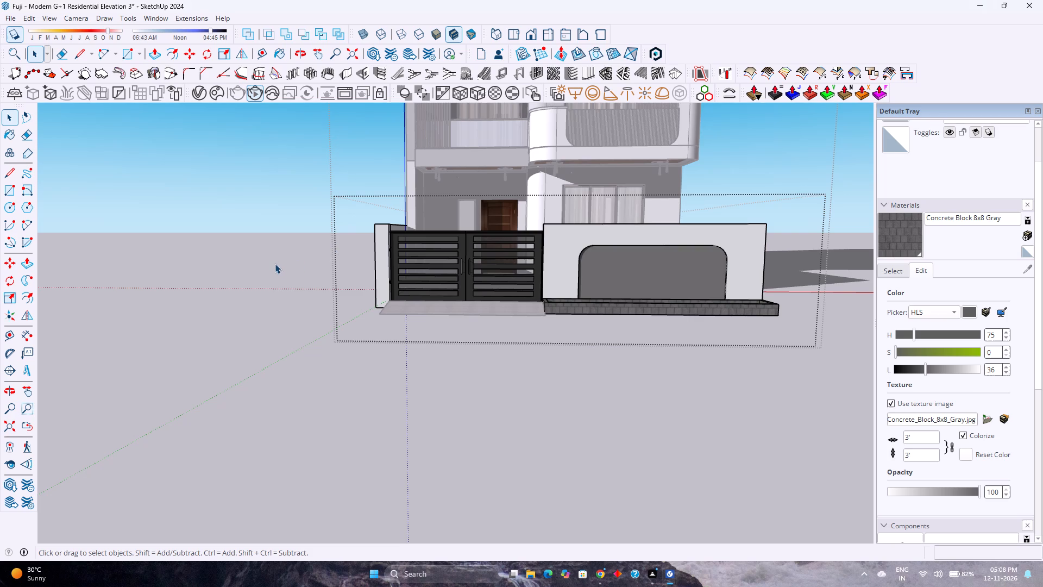
# Frame the whole building in the standard Front view and save the model.
pyautogui.scroll(-5, 275, 263)
pyautogui.scroll(6, 303, 280)
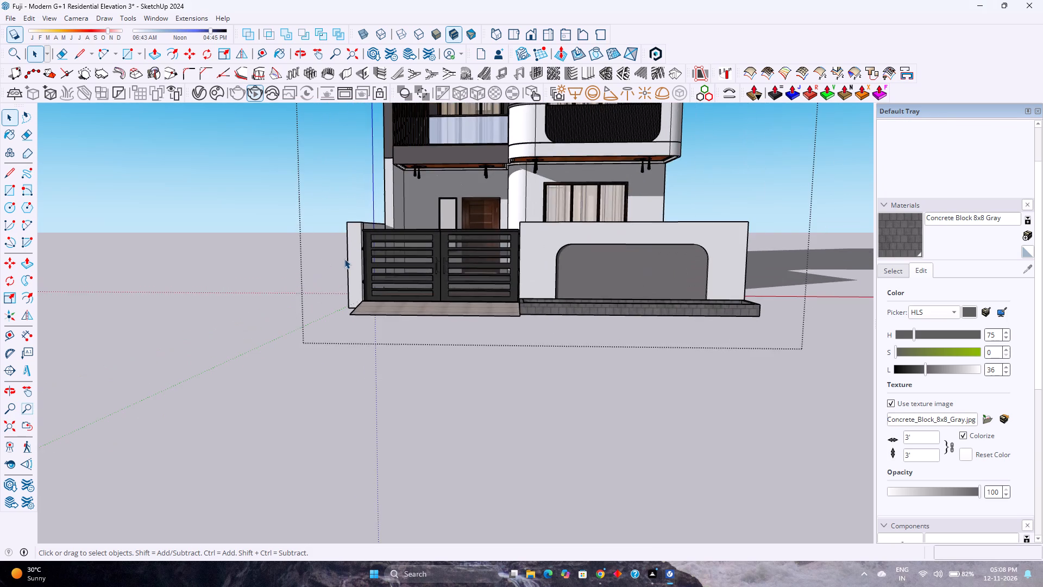
pyautogui.scroll(-4, 344, 259)
pyautogui.click(529, 37)
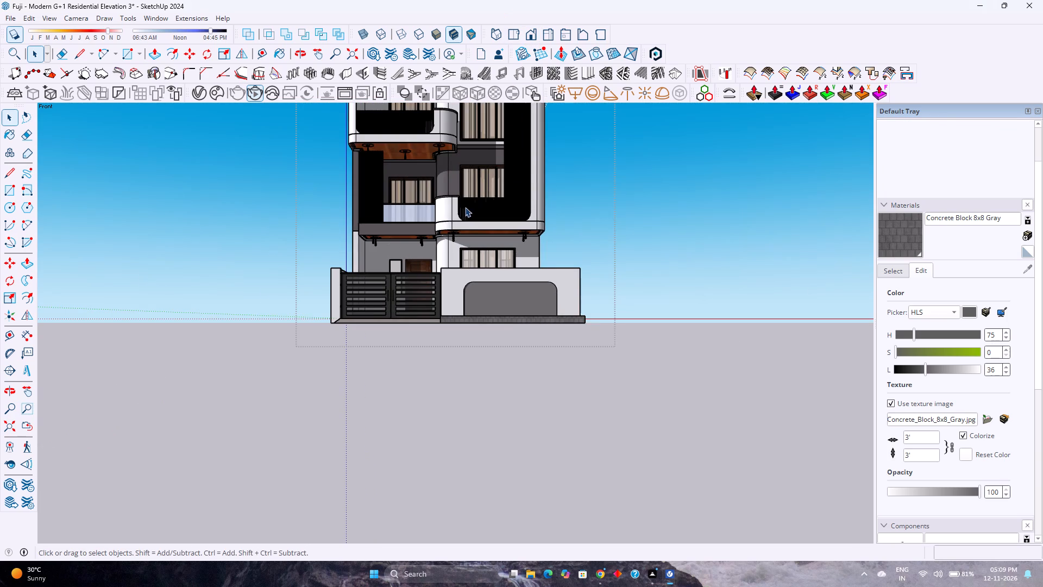
pyautogui.click(9, 429)
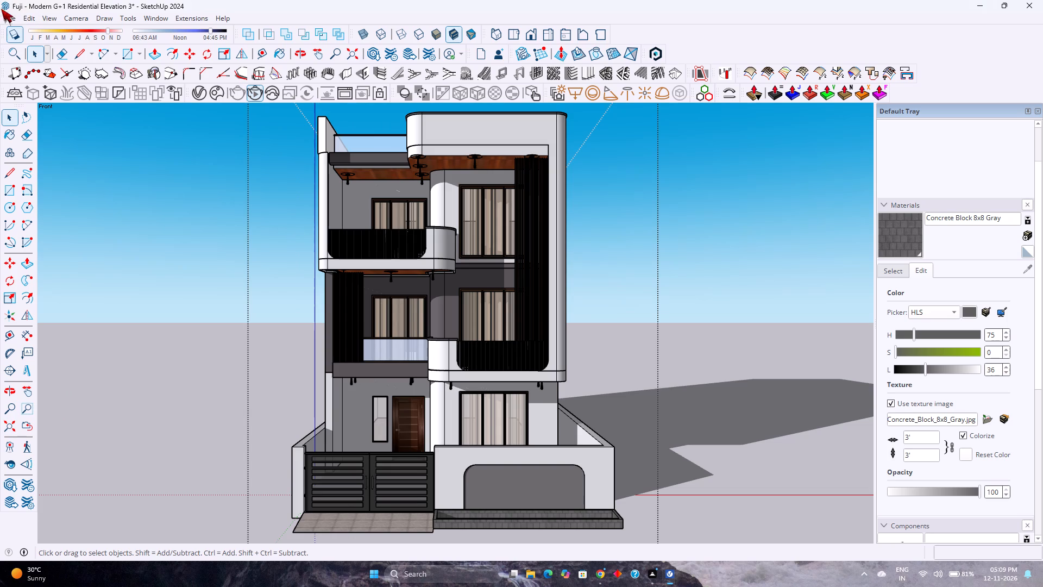
pyautogui.click(11, 20)
pyautogui.click(30, 72)
# Set the V-Ray render output's aspect ratio to 4:5 - Portrait and put the Asset Editor away.
pyautogui.click(198, 97)
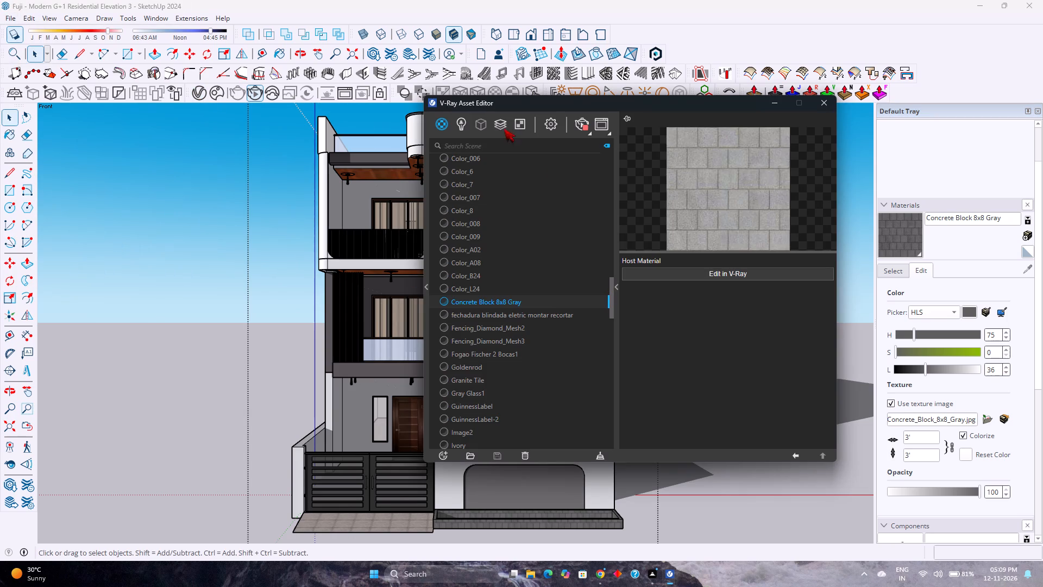
pyautogui.click(552, 123)
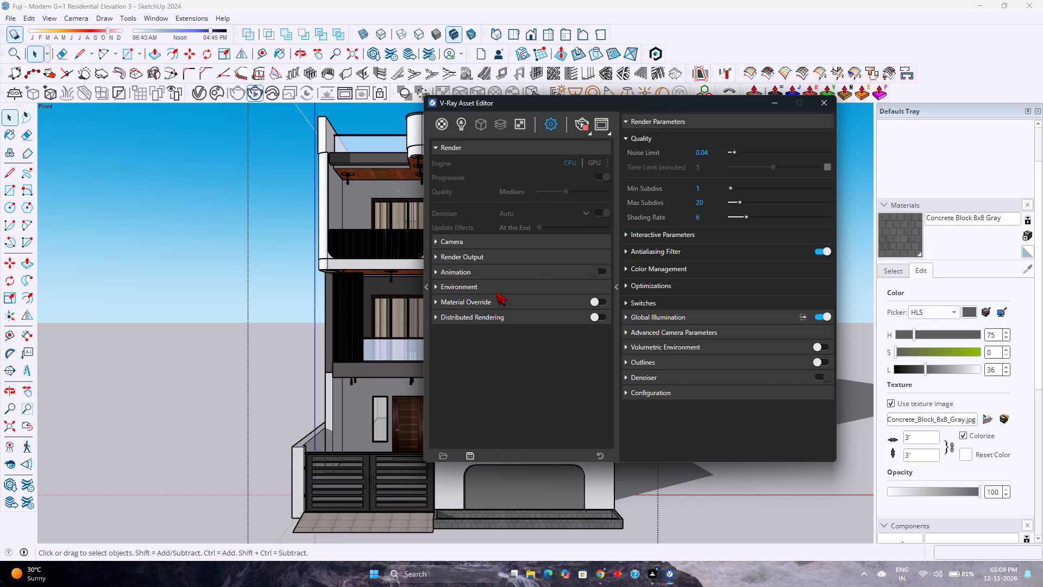
pyautogui.click(449, 254)
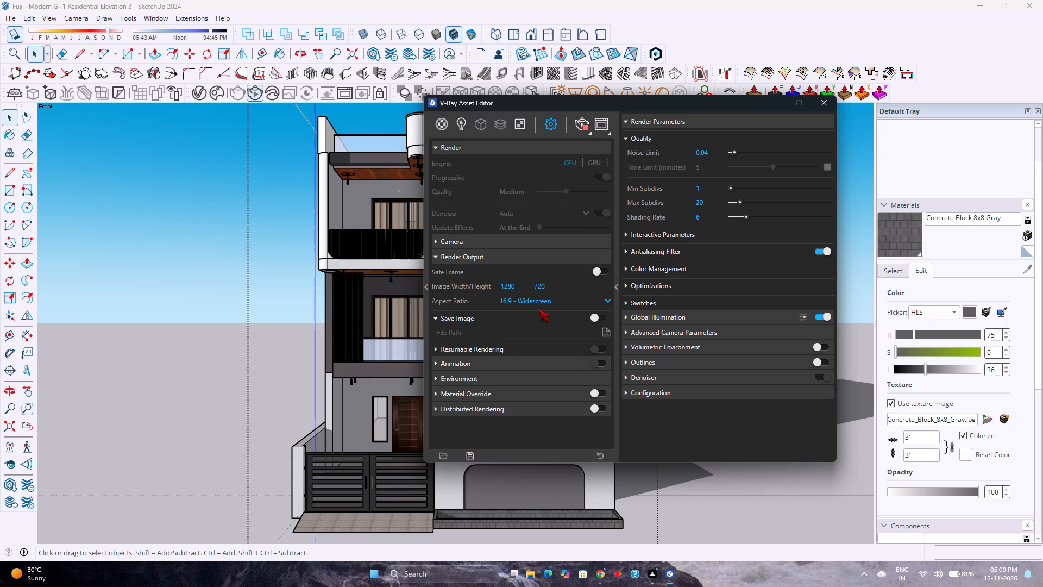
pyautogui.click(542, 302)
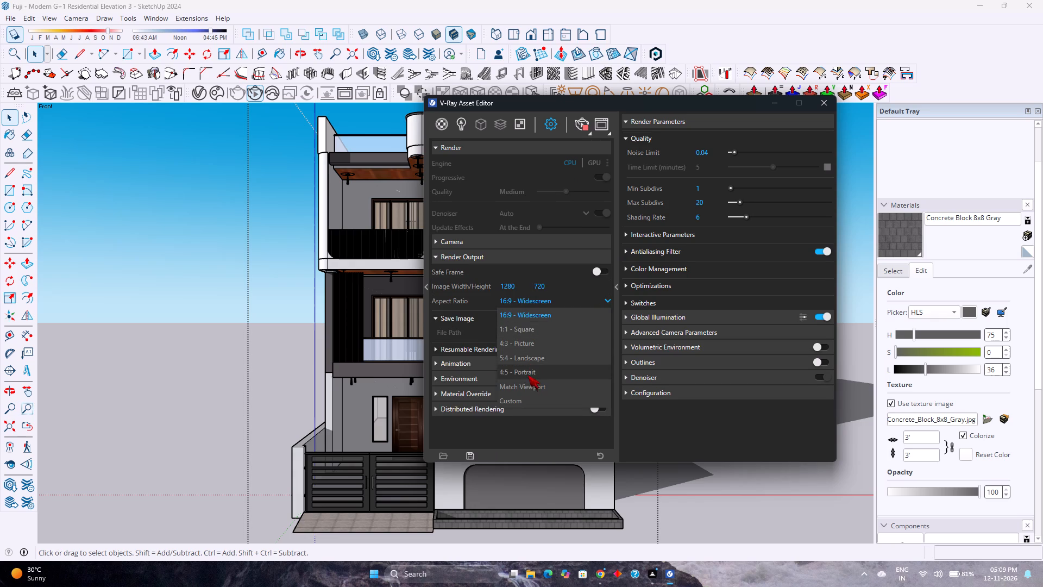
pyautogui.click(528, 374)
pyautogui.click(768, 108)
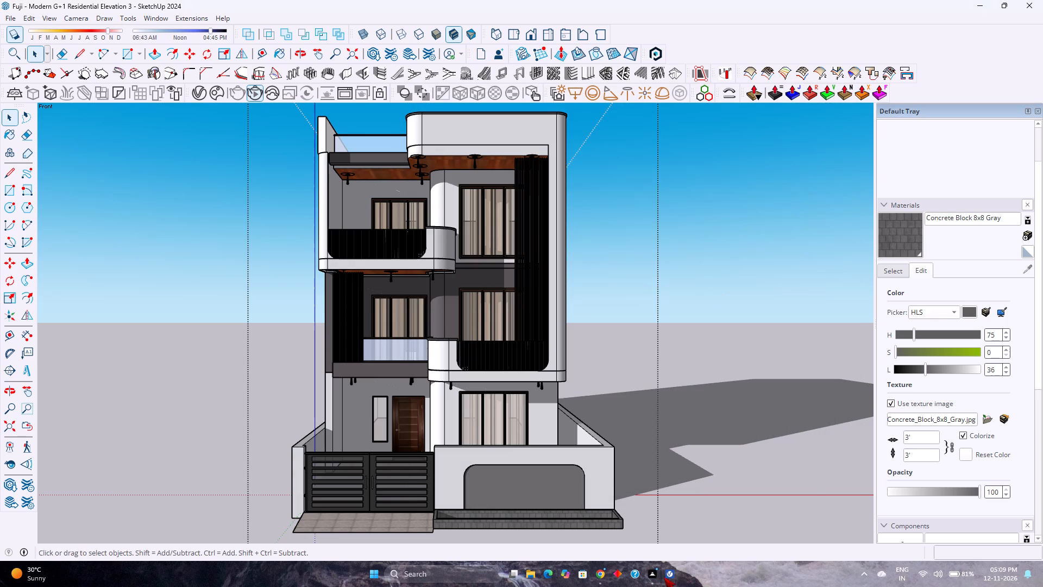
# Examine the front elevation render in the V-Ray Frame Buffer at different magnifications, and put the window away.
pyautogui.click(669, 543)
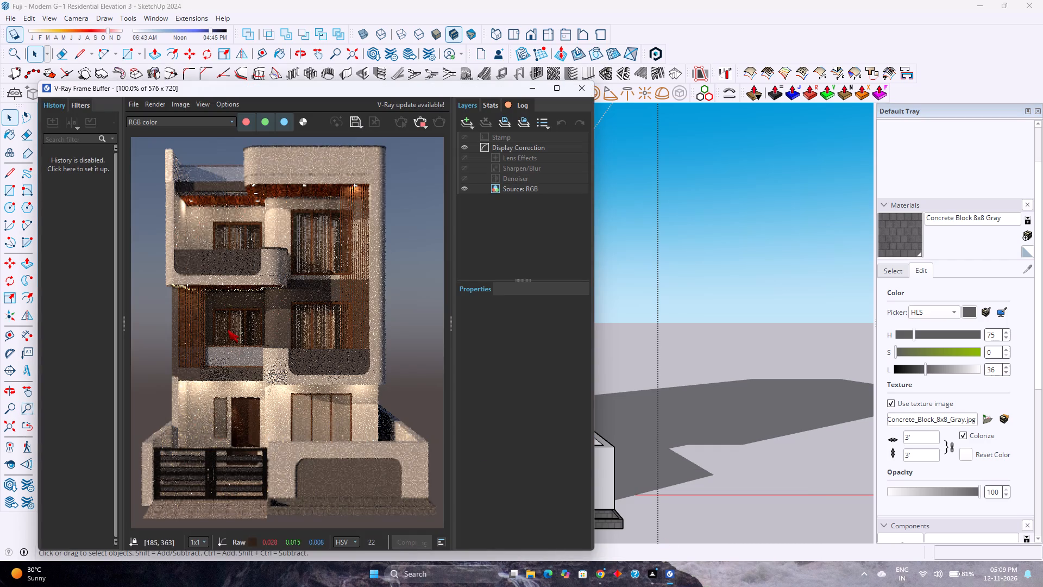
pyautogui.scroll(-1, 304, 340)
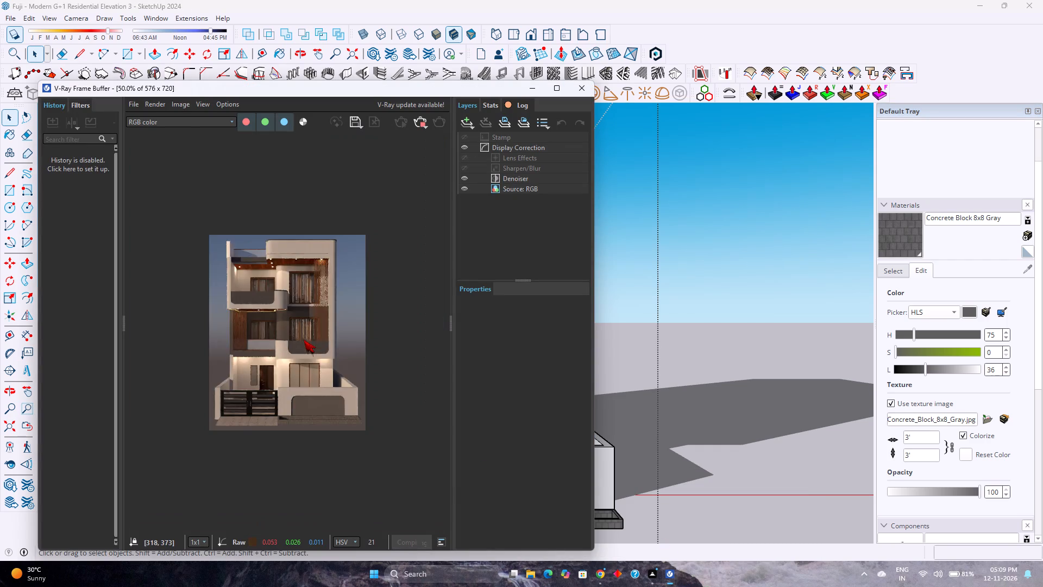
pyautogui.scroll(-1, 304, 340)
pyautogui.scroll(2, 304, 340)
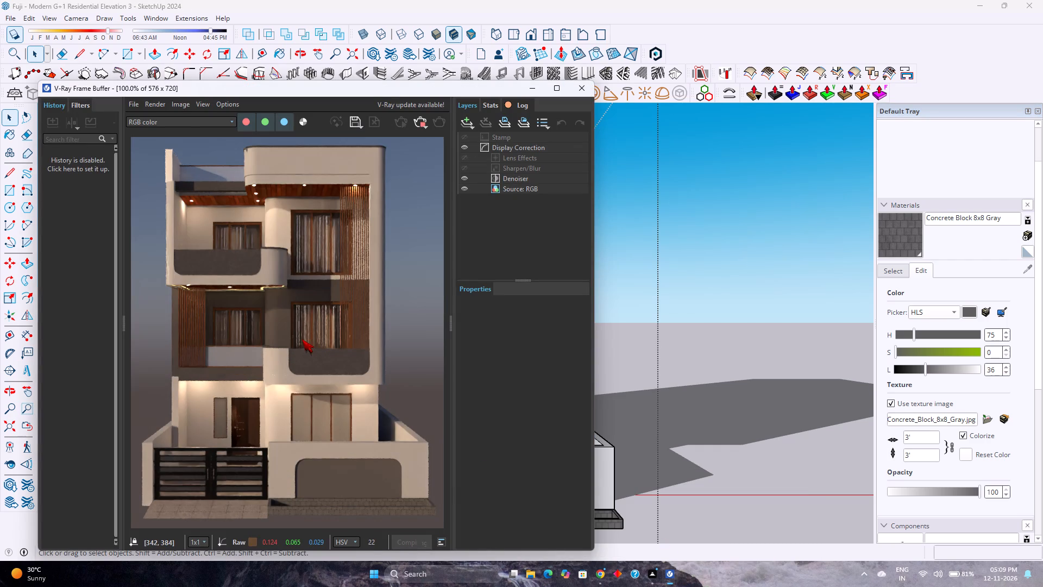
pyautogui.scroll(-1, 302, 339)
pyautogui.scroll(1, 302, 339)
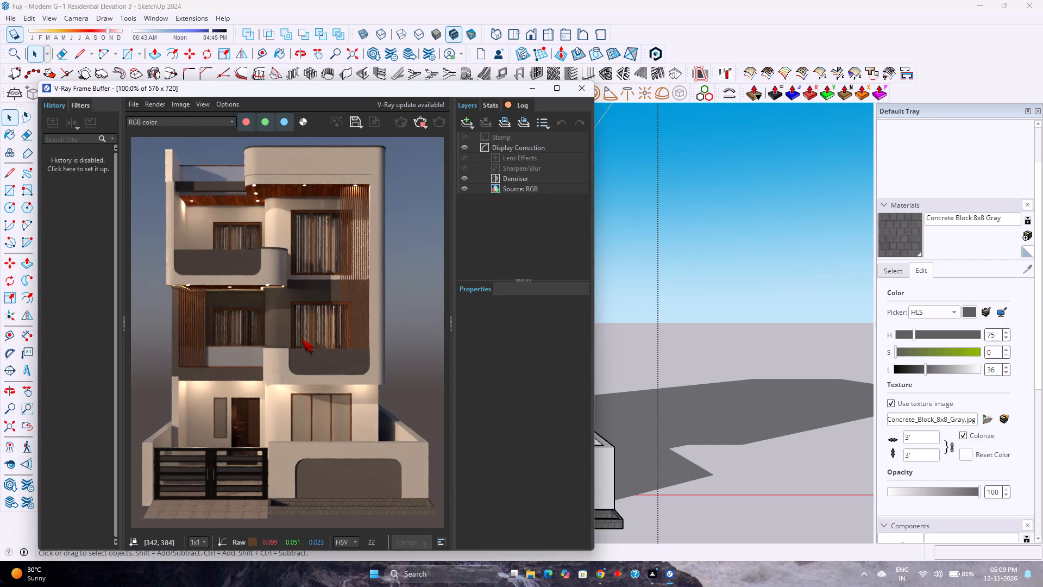
pyautogui.scroll(-1, 302, 336)
pyautogui.scroll(1, 302, 336)
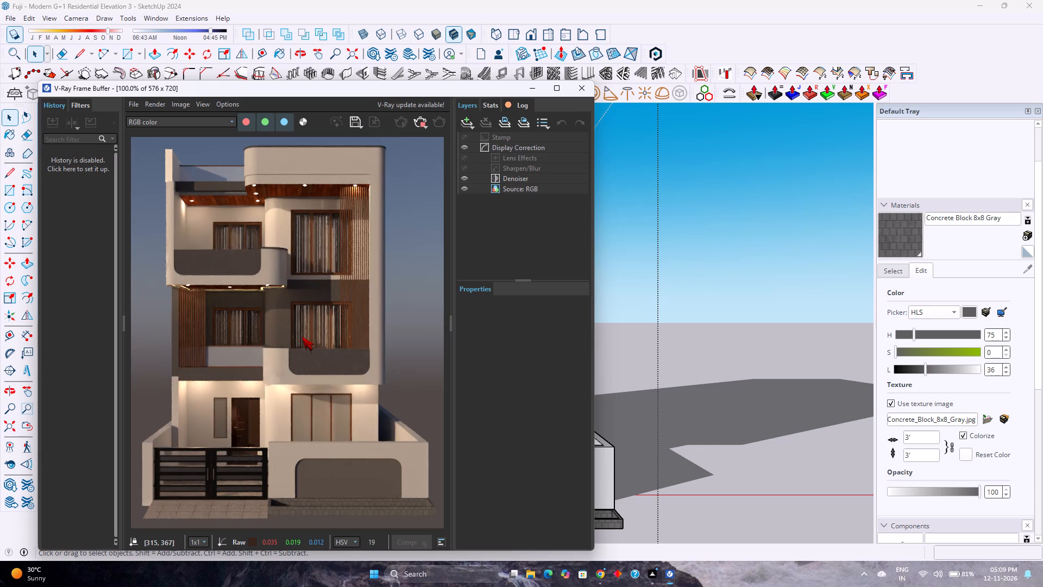
pyautogui.scroll(-1, 302, 336)
pyautogui.scroll(1, 302, 336)
pyautogui.scroll(-2, 302, 336)
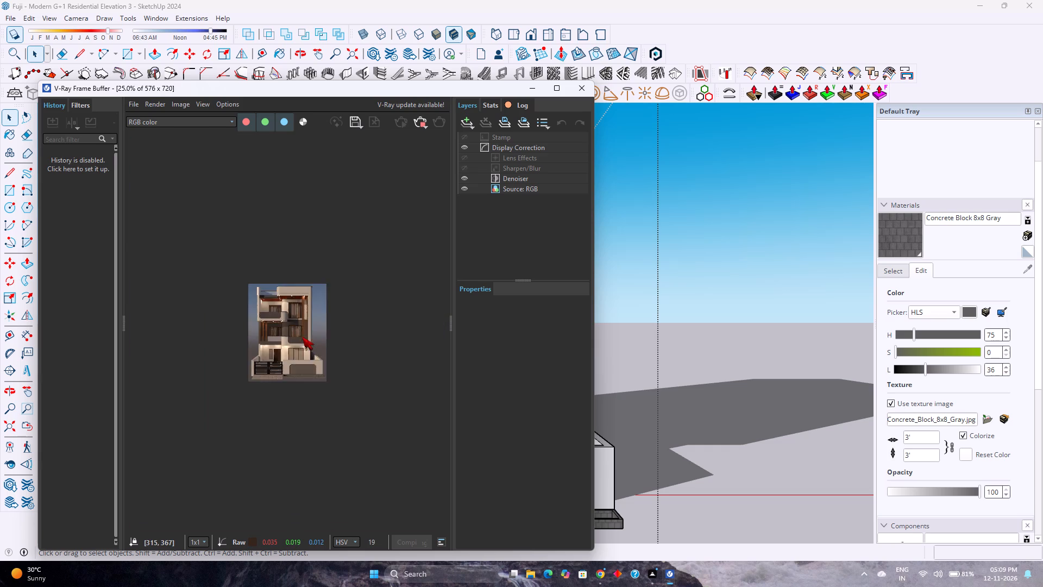
pyautogui.scroll(2, 302, 336)
pyautogui.scroll(-1, 302, 336)
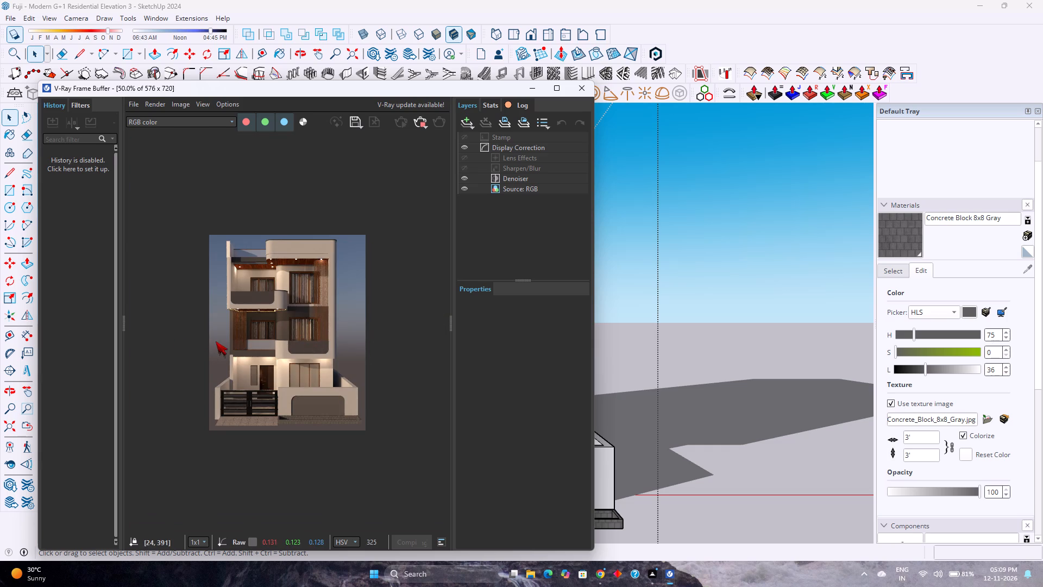
pyautogui.scroll(1, 216, 341)
pyautogui.scroll(-1, 216, 341)
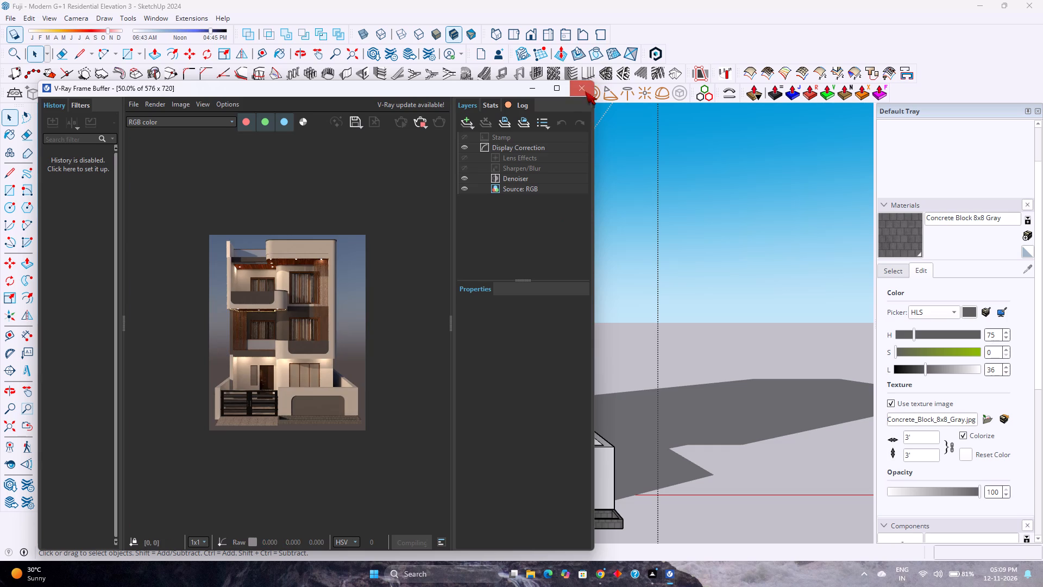
pyautogui.click(521, 89)
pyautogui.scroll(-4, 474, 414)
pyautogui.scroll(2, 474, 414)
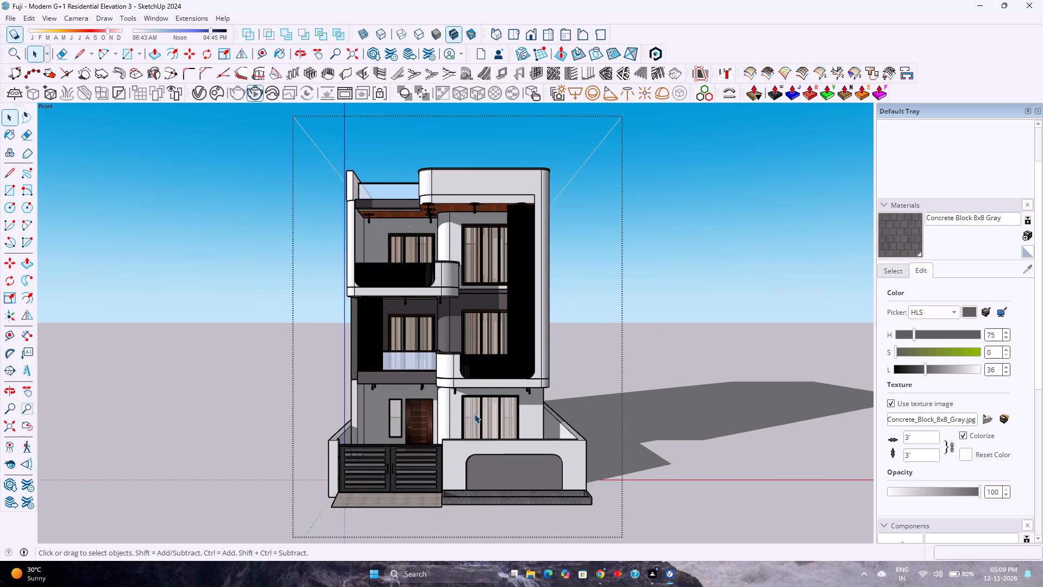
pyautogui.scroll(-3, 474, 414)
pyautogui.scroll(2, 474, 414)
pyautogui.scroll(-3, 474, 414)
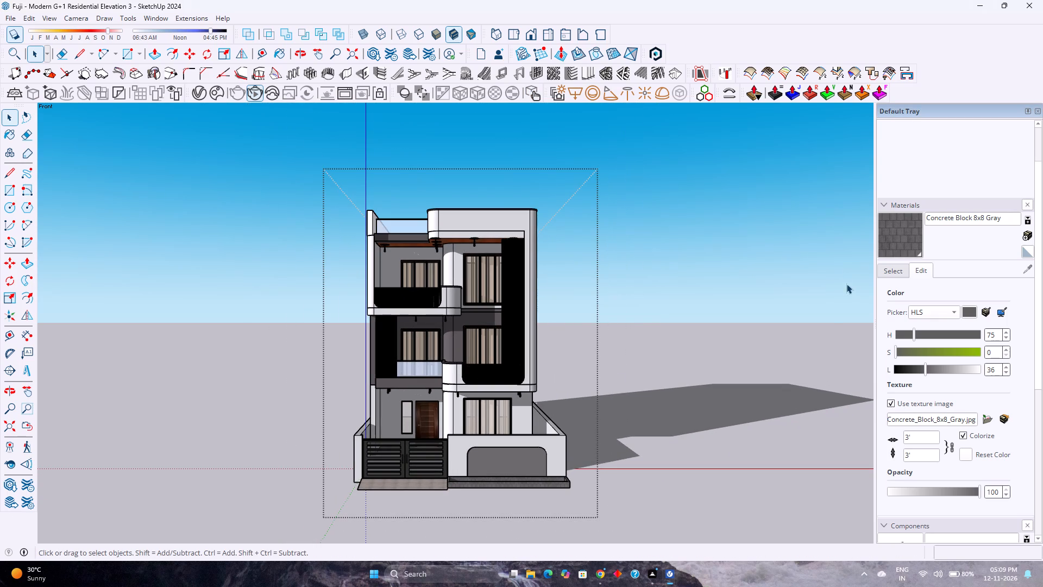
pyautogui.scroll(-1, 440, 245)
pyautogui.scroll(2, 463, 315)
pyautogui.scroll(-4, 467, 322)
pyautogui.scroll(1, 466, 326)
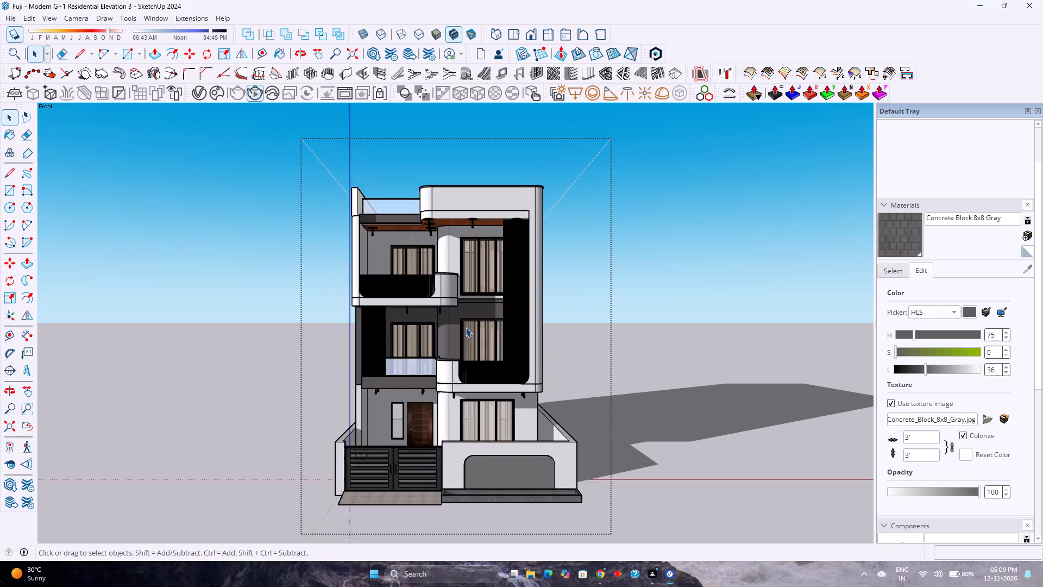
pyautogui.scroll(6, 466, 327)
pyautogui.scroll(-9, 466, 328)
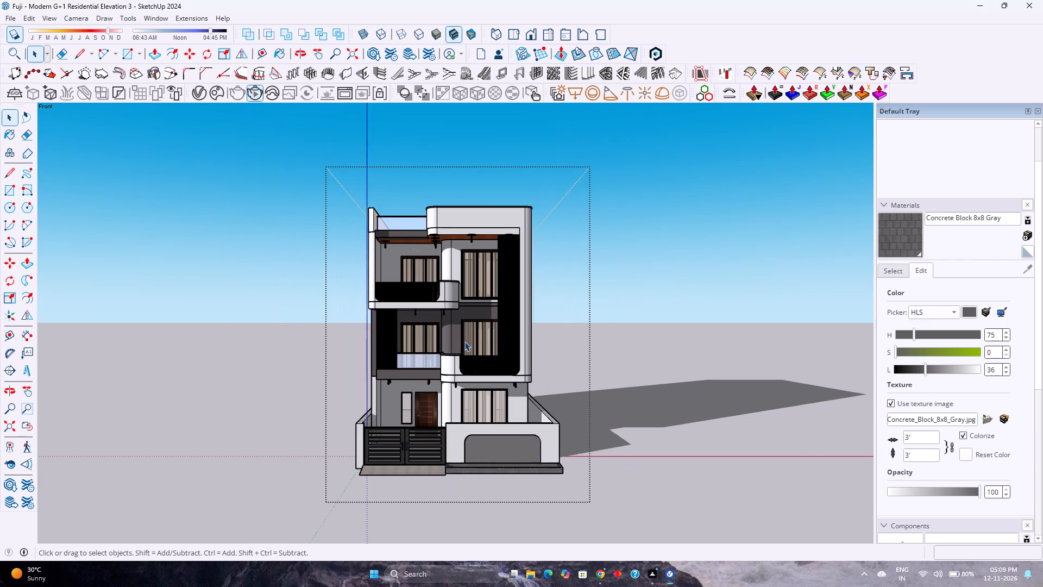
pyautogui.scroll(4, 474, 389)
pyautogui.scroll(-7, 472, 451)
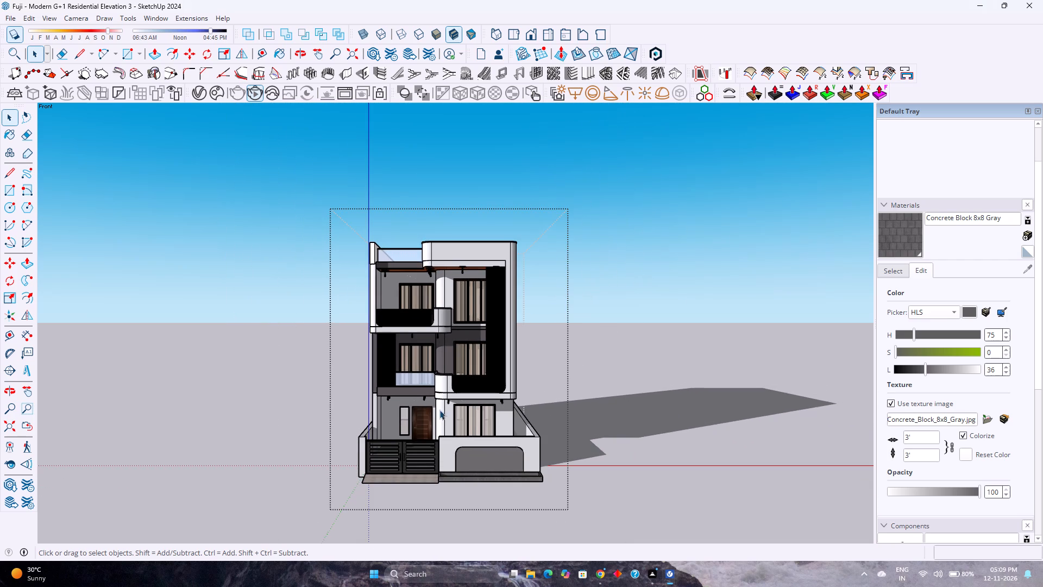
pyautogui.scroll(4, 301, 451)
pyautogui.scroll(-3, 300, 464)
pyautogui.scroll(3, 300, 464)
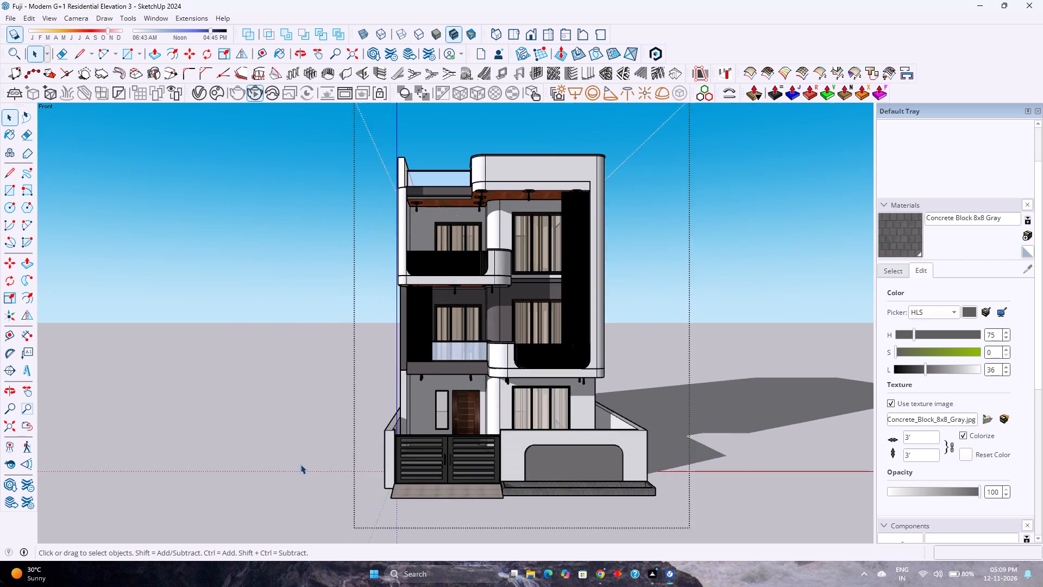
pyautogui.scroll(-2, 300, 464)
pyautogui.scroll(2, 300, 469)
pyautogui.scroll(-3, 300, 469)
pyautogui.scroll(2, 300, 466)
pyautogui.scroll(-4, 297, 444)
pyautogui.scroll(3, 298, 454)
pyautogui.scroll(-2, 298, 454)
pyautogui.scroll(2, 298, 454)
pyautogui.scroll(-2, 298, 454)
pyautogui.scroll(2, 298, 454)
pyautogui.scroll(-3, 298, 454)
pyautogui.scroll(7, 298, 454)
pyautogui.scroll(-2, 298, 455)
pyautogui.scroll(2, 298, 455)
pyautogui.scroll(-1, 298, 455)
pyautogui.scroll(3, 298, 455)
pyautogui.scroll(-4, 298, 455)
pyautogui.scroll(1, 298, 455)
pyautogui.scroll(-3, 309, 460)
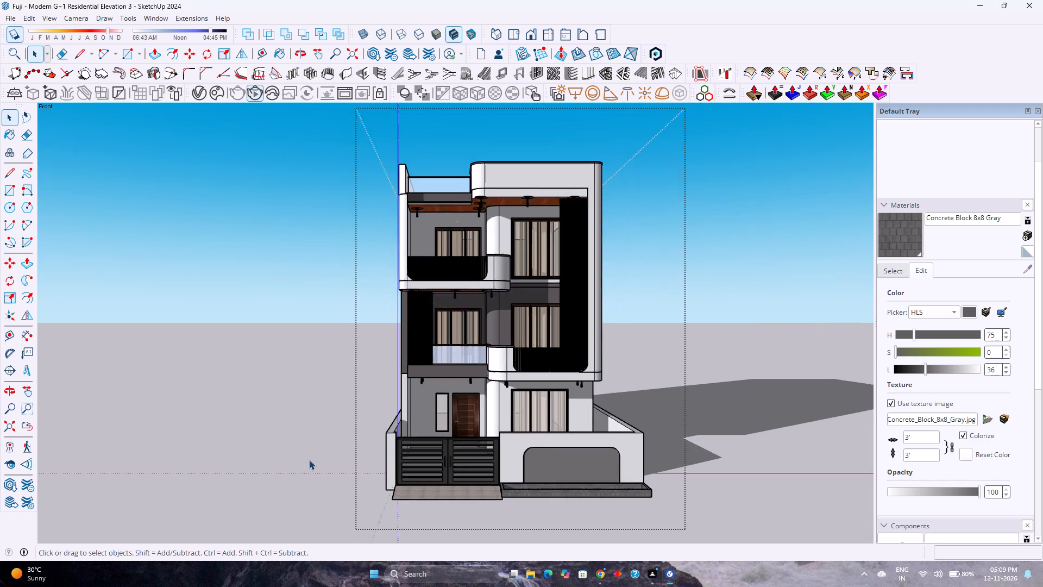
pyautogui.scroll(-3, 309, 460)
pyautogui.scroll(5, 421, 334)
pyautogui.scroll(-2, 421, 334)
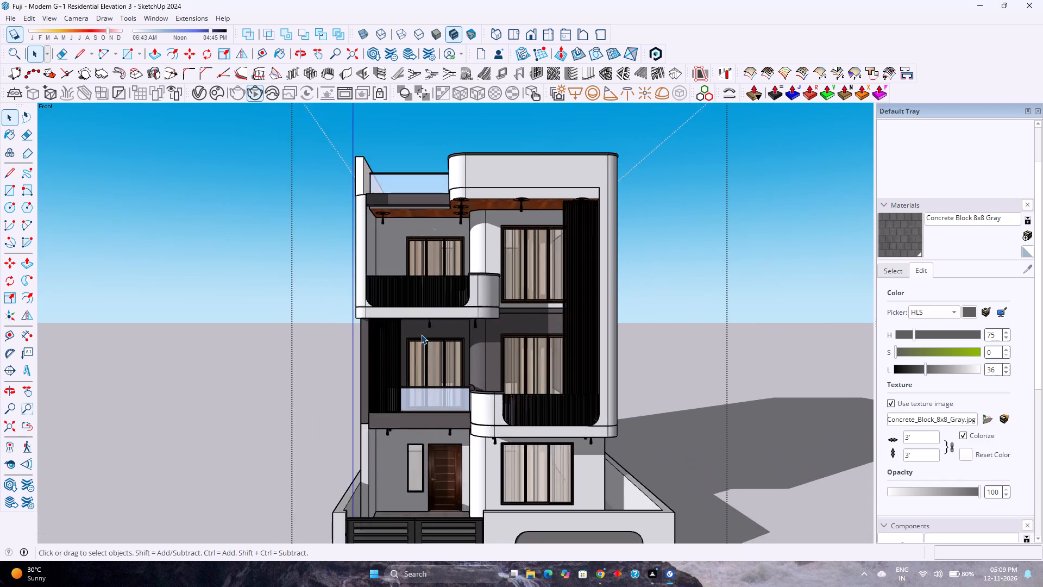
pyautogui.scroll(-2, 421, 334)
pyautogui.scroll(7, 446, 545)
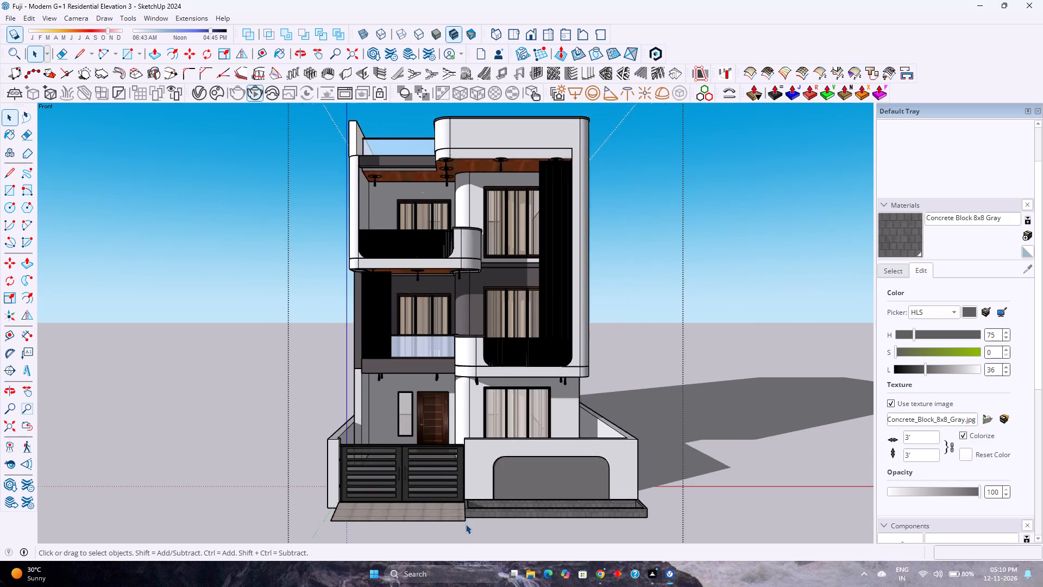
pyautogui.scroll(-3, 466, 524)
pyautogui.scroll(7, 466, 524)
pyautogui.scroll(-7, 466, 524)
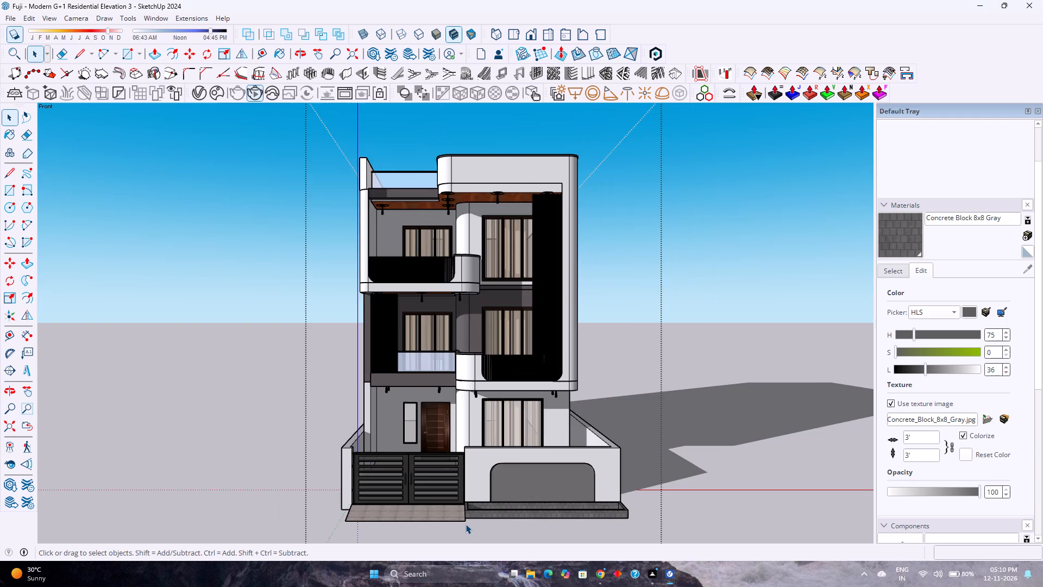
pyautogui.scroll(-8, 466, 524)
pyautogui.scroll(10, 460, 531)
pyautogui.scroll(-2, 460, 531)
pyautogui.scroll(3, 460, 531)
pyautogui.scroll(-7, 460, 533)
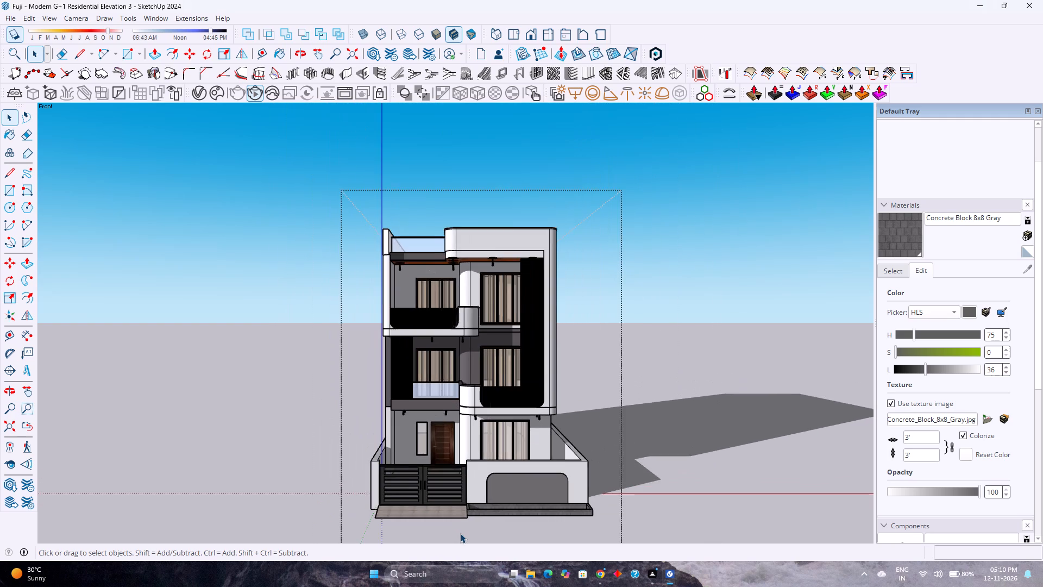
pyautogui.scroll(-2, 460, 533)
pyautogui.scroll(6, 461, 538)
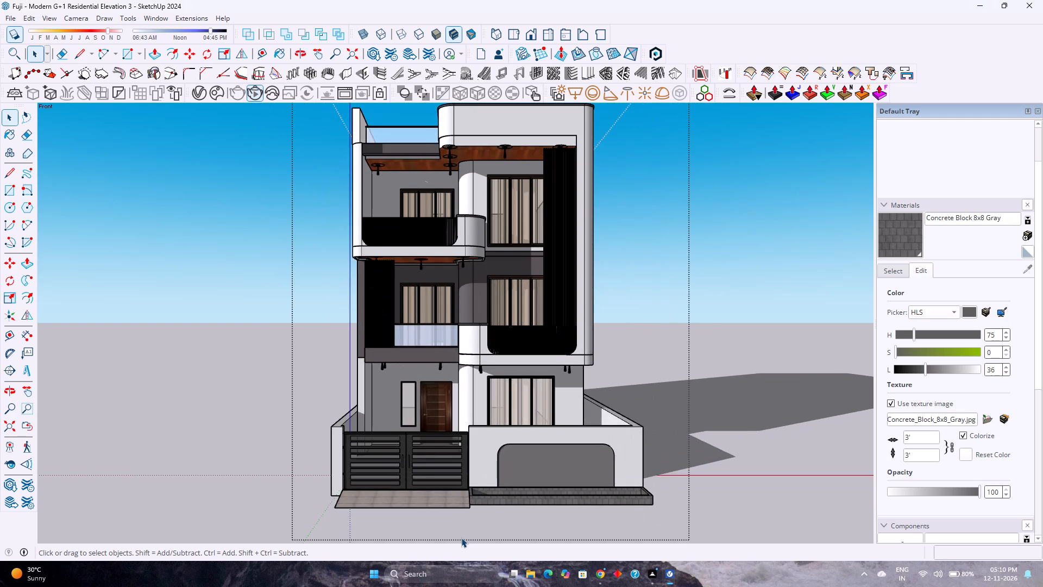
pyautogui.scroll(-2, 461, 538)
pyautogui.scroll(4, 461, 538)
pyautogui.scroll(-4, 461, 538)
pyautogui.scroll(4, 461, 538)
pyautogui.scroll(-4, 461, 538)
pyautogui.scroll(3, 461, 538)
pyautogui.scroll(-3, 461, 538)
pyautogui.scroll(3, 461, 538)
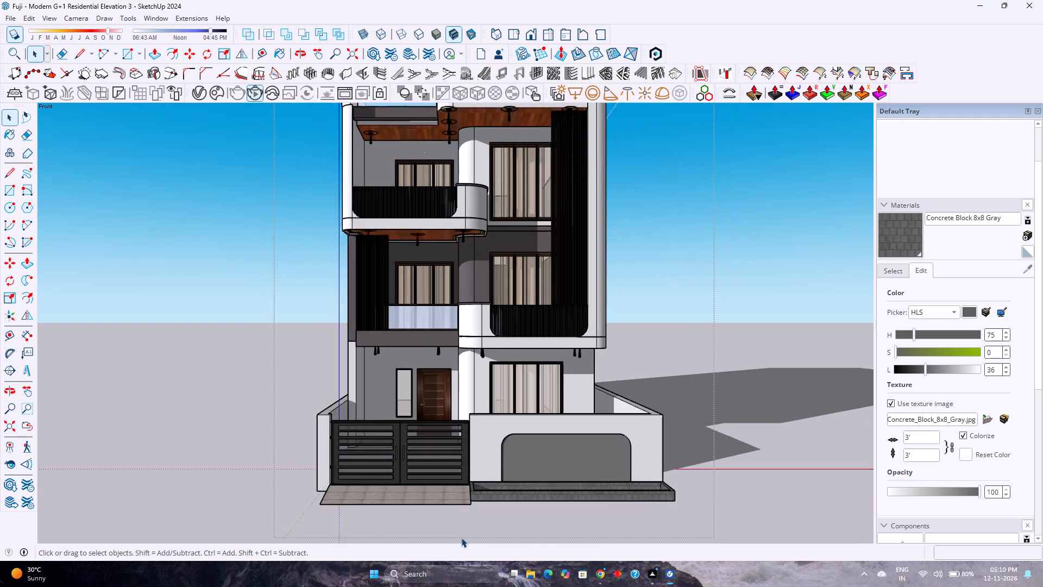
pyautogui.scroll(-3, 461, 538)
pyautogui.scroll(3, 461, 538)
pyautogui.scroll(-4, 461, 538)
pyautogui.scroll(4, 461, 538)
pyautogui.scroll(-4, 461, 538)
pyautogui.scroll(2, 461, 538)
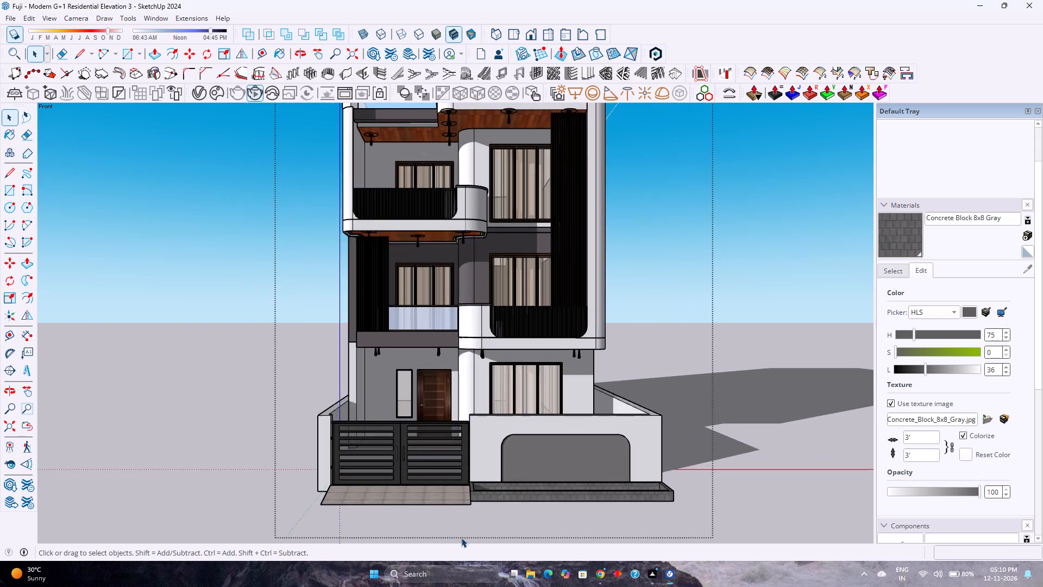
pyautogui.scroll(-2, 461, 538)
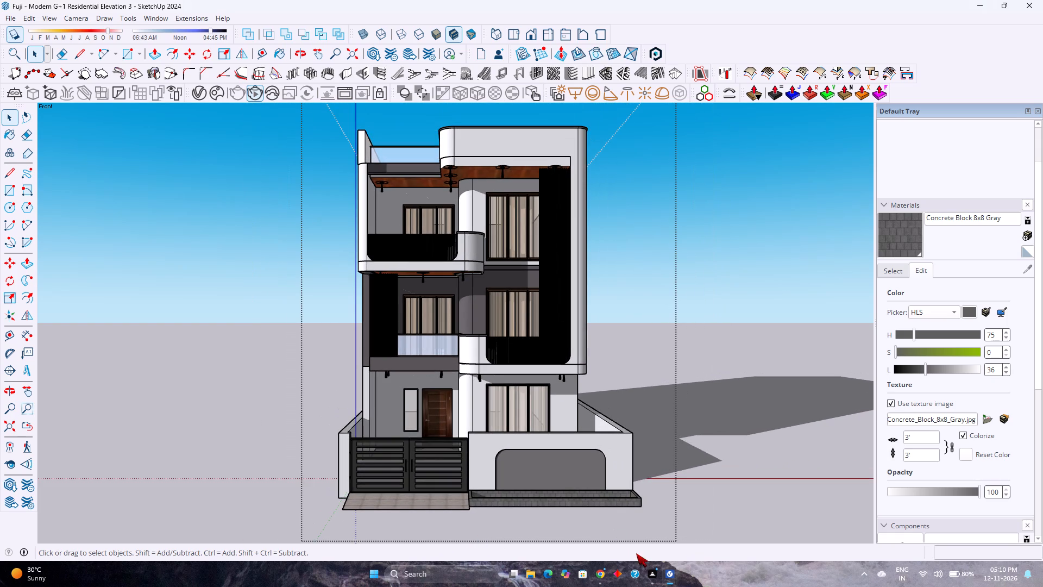
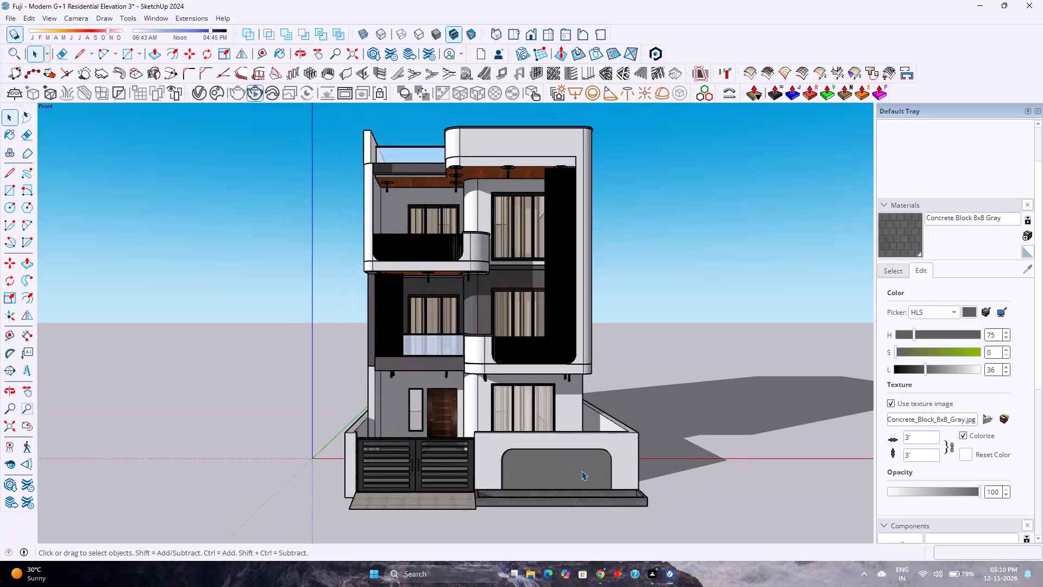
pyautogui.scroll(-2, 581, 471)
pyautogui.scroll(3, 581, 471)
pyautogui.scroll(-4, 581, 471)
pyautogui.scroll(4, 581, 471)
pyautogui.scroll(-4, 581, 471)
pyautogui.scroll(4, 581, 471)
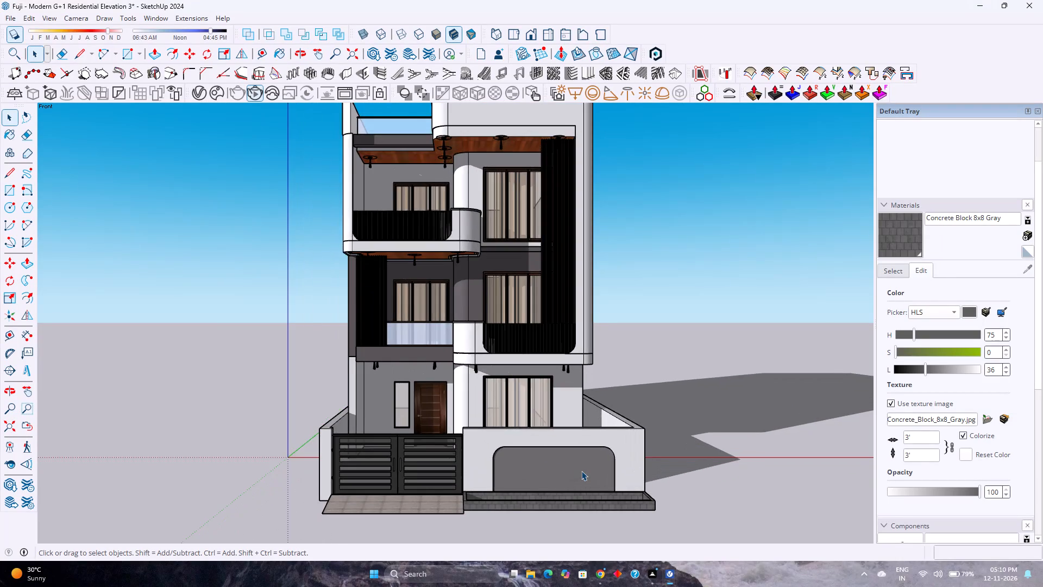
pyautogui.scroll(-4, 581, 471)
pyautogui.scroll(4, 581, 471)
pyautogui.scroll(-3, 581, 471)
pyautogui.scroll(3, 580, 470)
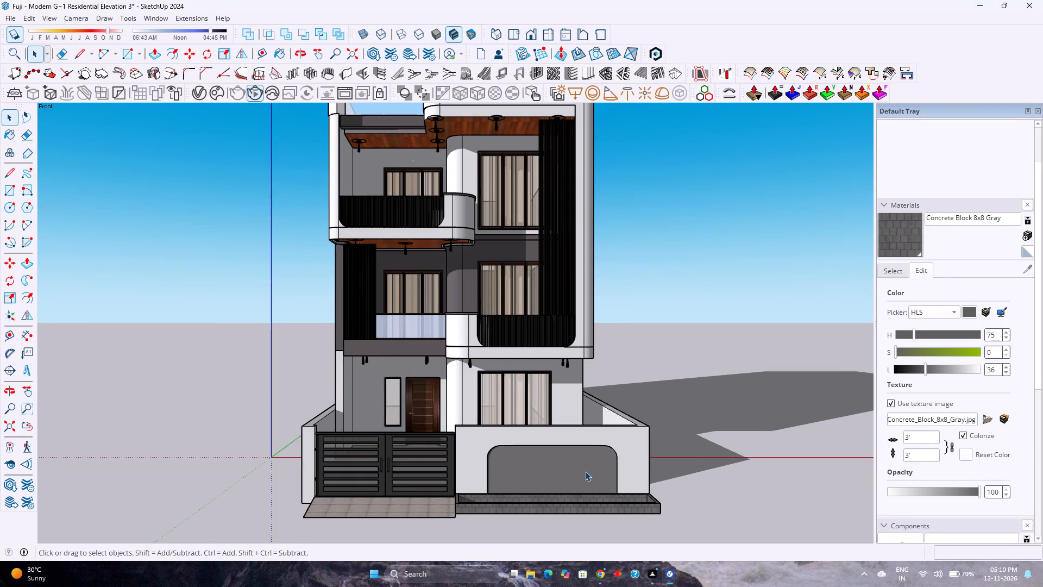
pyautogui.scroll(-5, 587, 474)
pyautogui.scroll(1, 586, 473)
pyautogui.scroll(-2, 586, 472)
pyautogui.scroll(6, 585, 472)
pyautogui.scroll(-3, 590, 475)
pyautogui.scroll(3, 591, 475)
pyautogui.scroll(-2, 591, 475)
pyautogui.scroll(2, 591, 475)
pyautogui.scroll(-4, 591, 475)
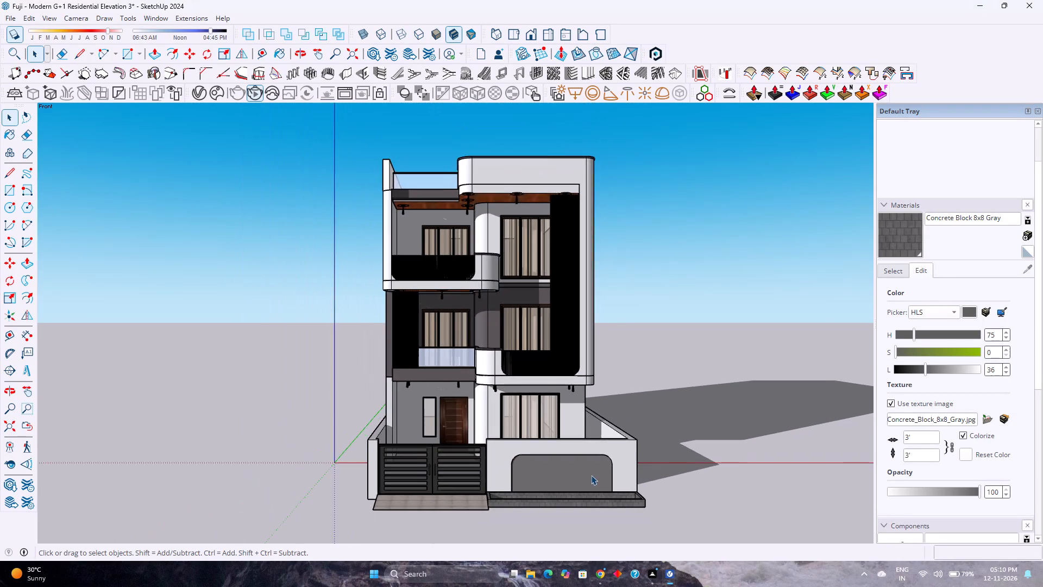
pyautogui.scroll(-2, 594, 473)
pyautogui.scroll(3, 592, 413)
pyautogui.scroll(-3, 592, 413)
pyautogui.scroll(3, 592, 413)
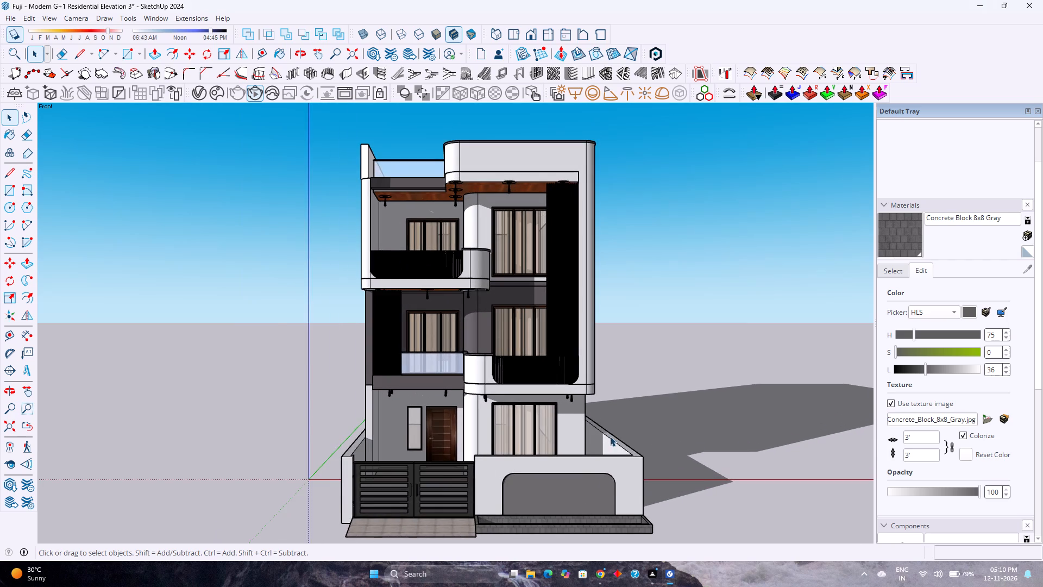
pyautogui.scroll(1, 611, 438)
# Inspect the building's side wall, and return to a front view fitted to the whole model.
pyautogui.moveTo(611, 438); pyautogui.dragTo(533, 466, button='middle')
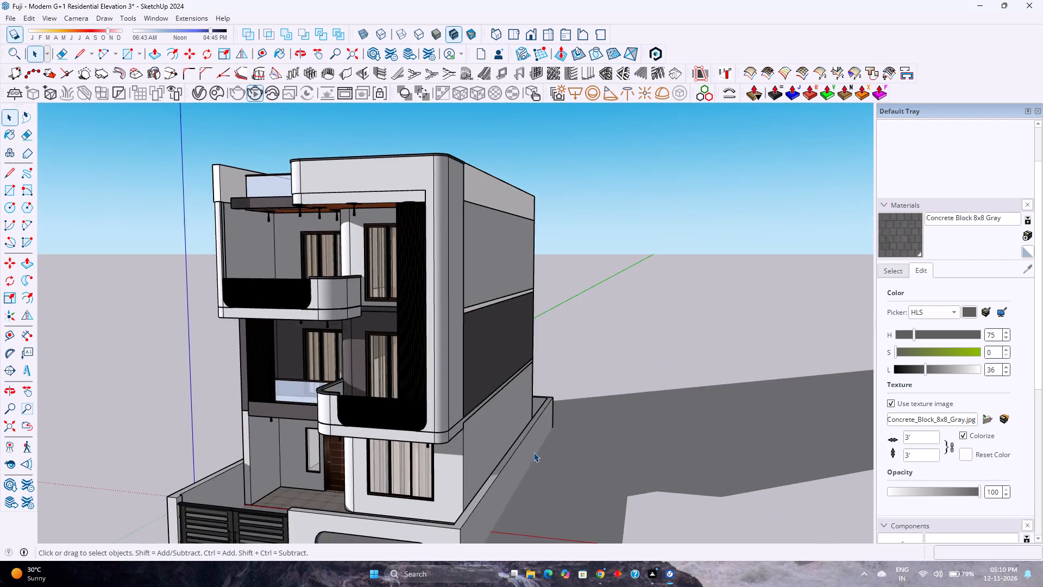
pyautogui.scroll(-4, 533, 452)
pyautogui.click(537, 38)
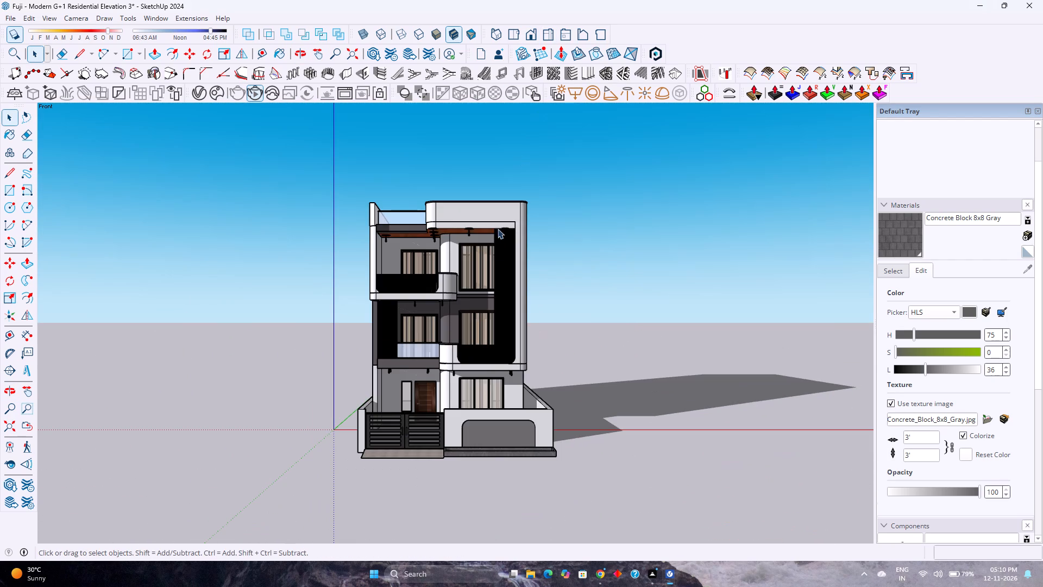
pyautogui.click(8, 431)
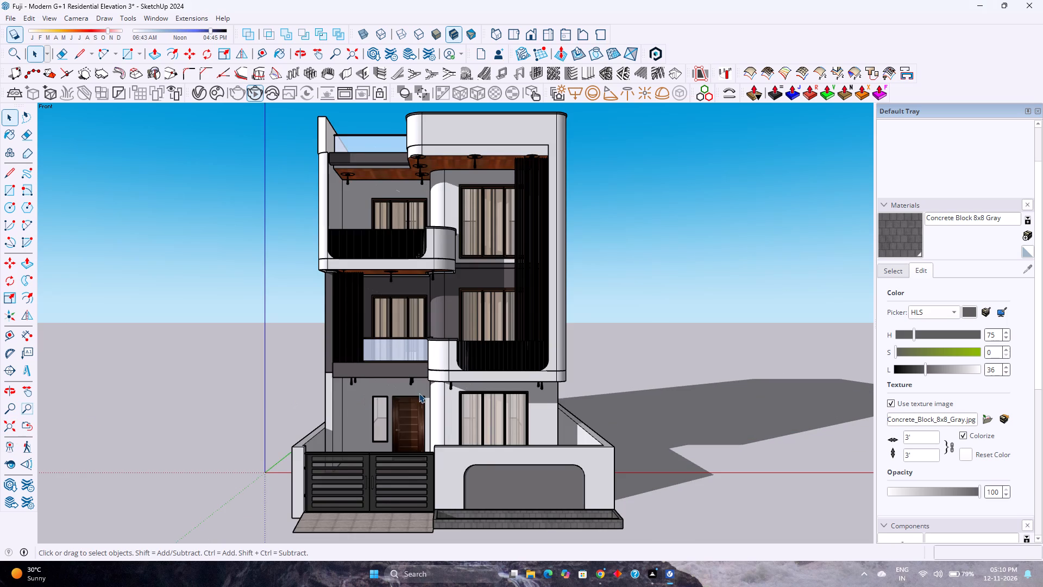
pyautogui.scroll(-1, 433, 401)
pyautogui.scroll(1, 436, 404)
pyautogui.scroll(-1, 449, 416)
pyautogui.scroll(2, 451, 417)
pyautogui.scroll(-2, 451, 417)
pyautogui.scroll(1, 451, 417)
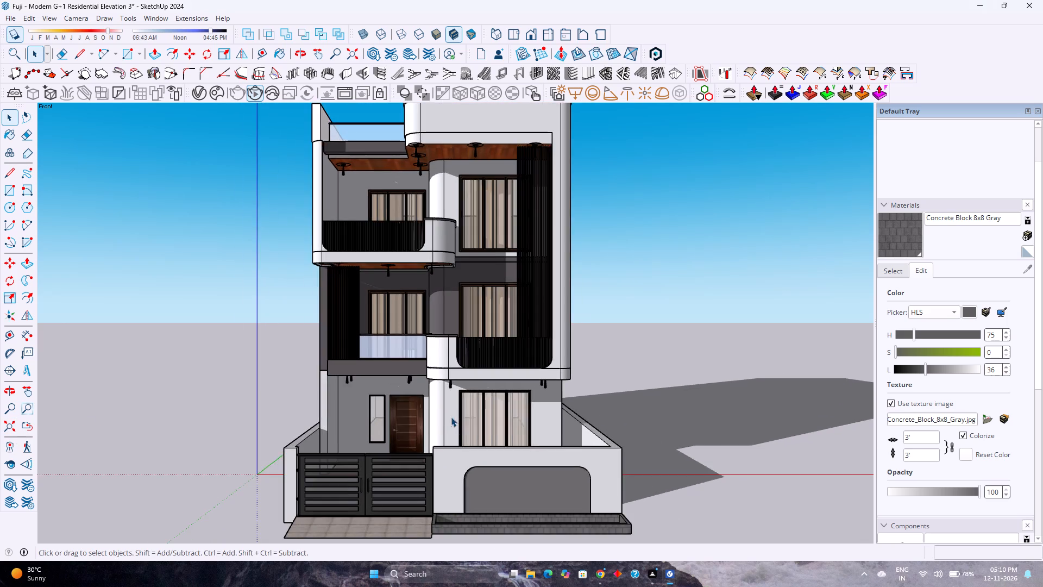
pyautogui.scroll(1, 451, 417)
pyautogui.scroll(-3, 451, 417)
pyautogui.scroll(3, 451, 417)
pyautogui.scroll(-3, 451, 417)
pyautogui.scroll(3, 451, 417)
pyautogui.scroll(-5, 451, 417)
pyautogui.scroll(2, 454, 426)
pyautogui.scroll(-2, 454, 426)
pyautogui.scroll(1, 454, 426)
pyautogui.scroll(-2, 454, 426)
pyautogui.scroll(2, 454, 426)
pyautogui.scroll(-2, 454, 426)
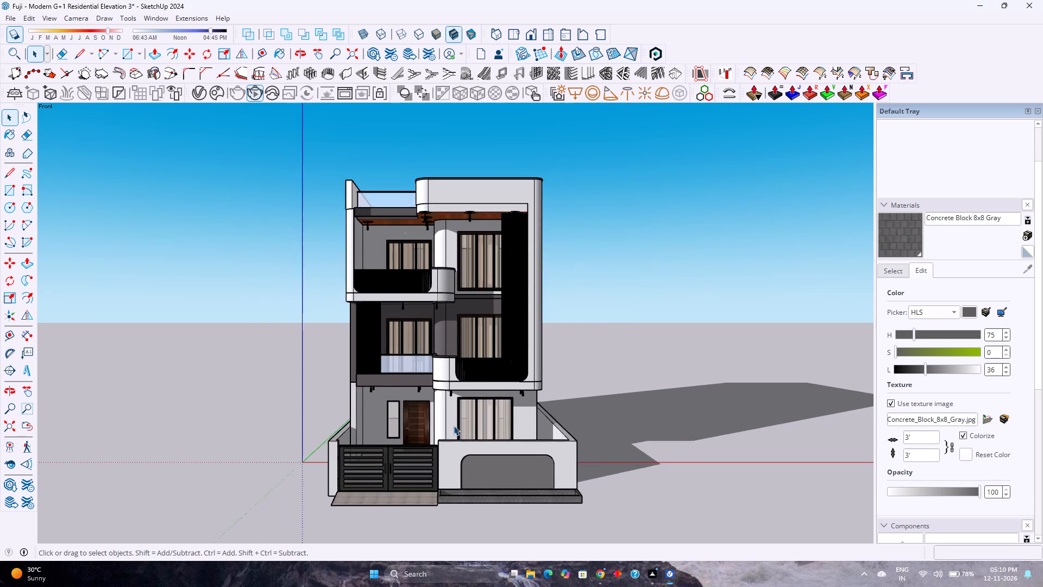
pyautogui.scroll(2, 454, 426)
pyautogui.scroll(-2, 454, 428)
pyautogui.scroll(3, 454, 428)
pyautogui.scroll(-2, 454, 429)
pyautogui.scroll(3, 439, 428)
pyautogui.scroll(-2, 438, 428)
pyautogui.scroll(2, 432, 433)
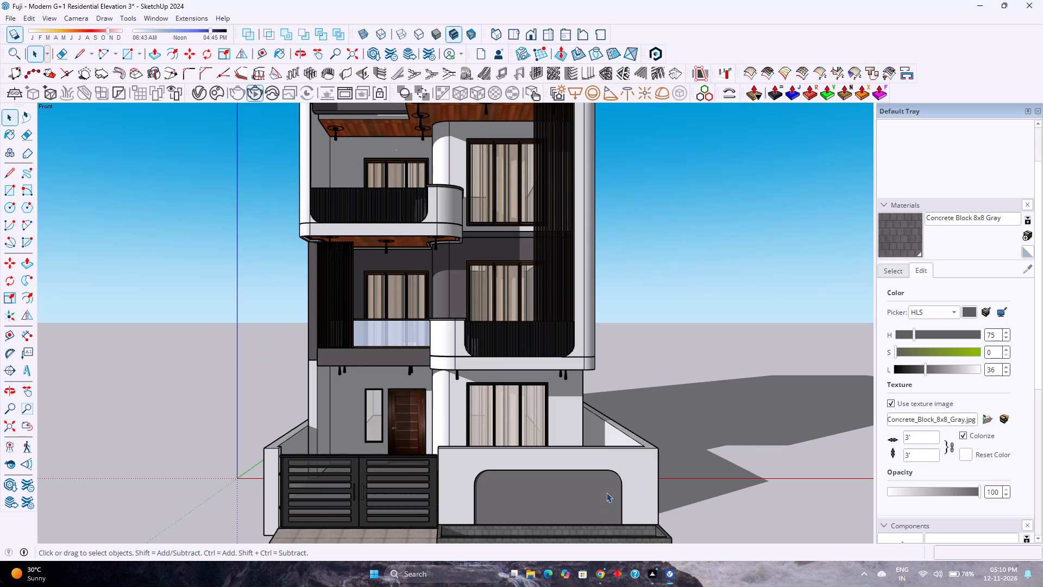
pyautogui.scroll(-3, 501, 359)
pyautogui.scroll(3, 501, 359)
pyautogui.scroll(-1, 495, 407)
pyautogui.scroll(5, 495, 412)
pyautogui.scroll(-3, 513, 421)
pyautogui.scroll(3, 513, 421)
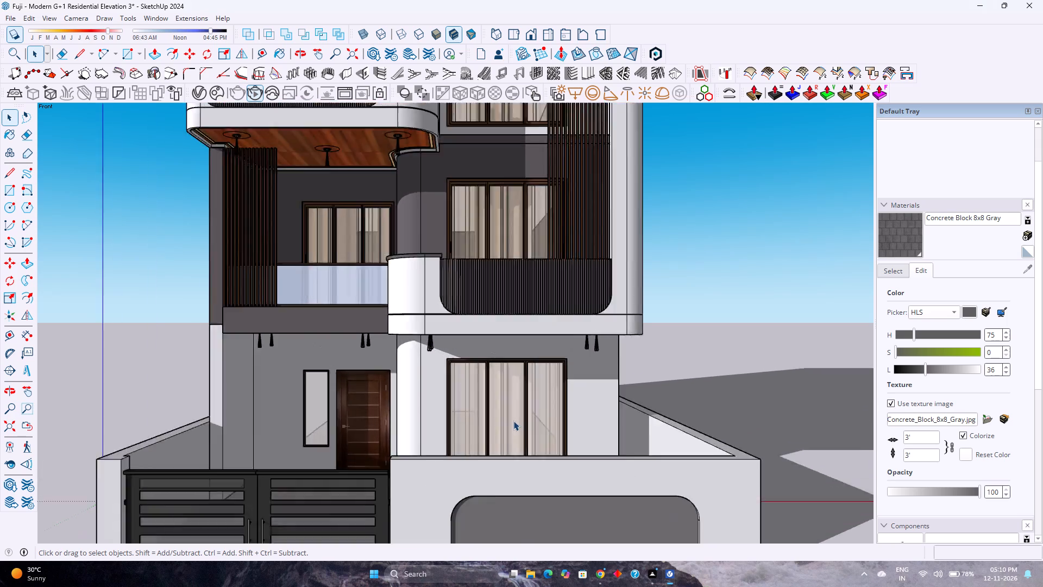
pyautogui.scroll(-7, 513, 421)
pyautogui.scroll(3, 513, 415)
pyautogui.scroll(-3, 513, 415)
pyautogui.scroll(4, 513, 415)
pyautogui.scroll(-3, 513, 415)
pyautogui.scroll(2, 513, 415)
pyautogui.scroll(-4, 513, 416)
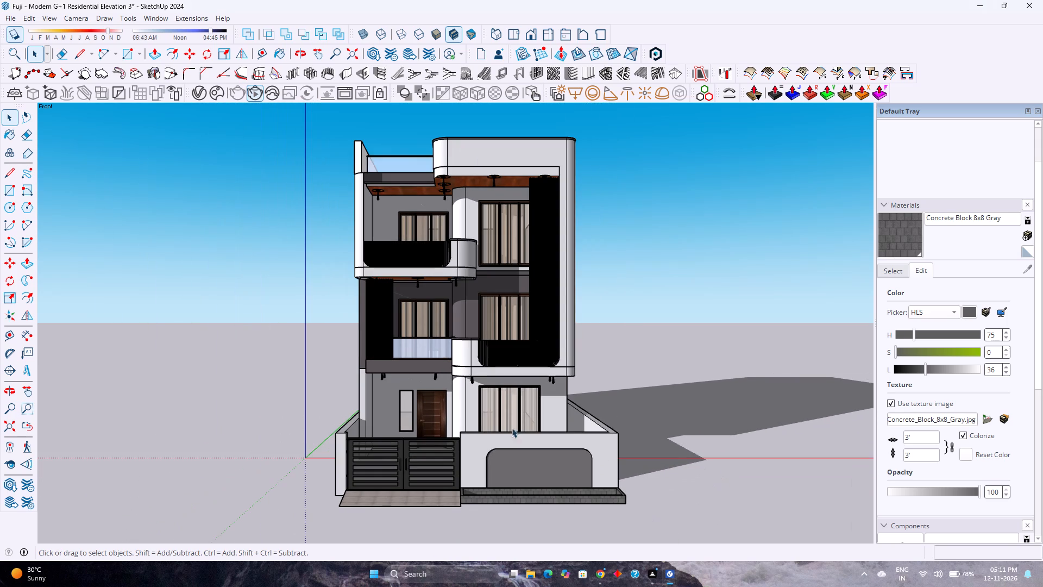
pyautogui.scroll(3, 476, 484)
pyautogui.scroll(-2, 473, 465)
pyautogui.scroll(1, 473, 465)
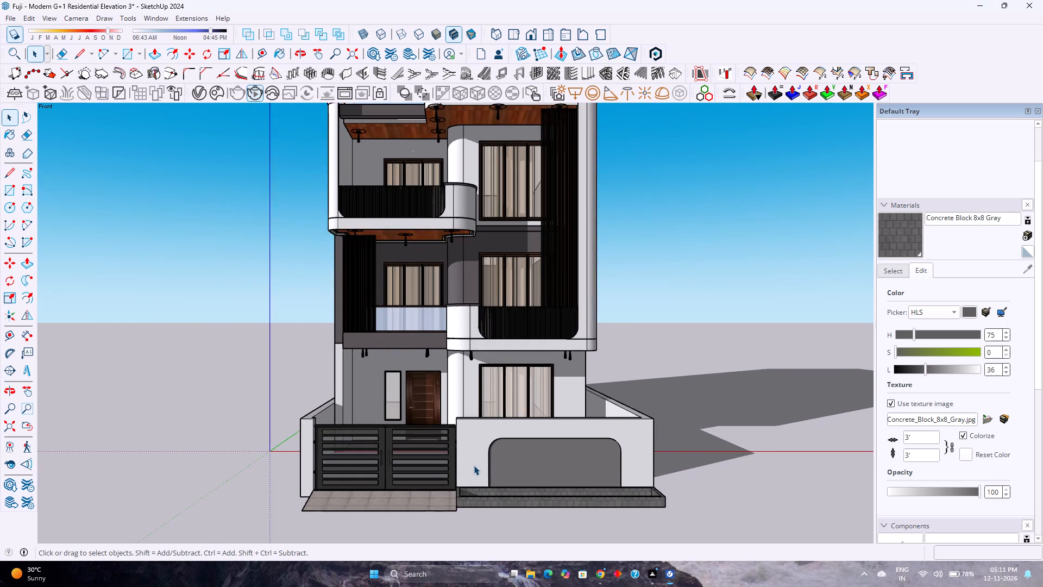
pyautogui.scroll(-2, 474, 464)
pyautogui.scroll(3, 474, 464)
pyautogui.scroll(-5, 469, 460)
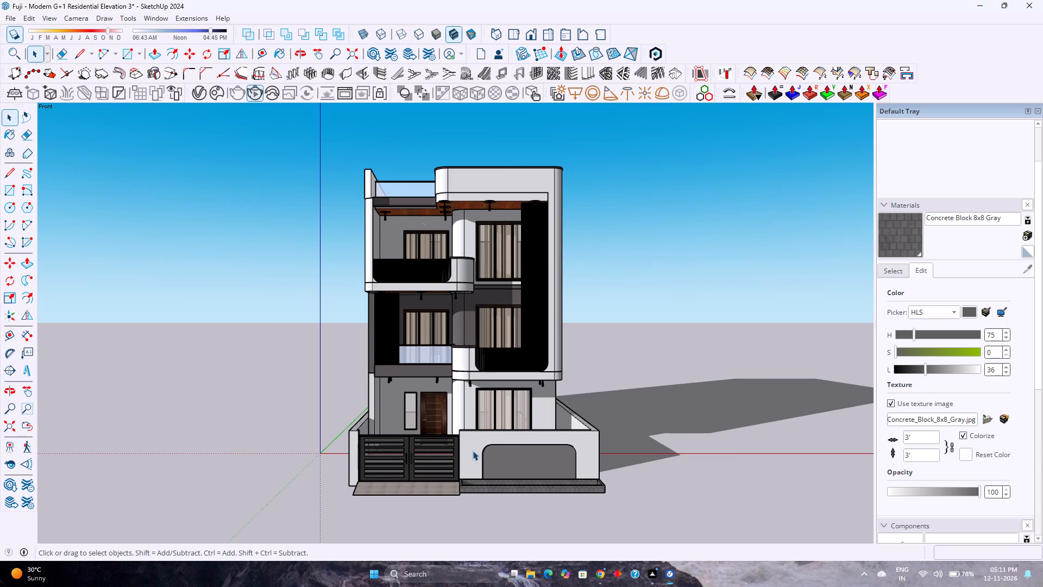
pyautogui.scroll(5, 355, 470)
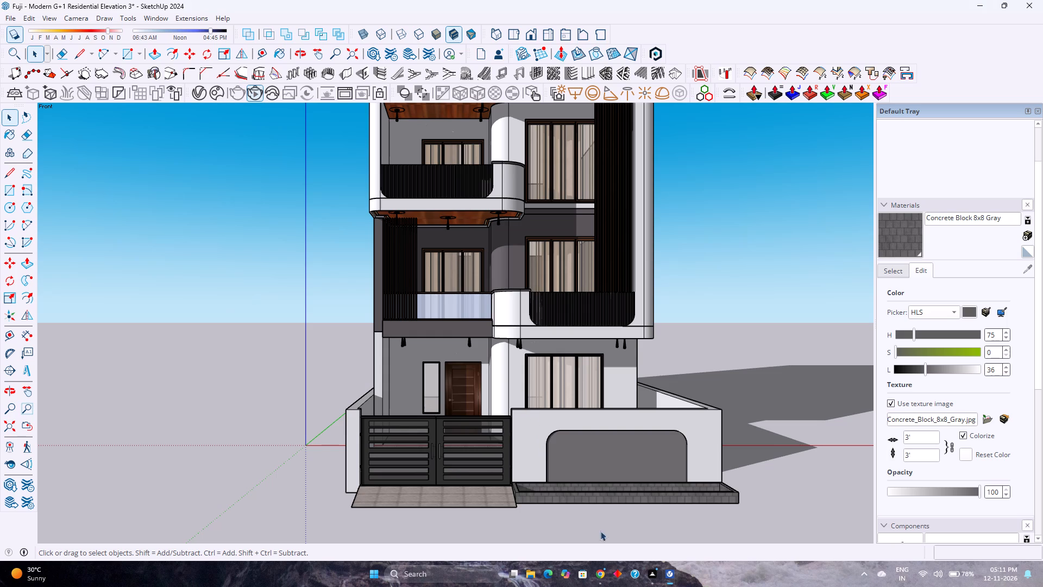
# Open the front boundary wall group for editing and select the wall's front face around the arched recess.
pyautogui.doubleClick(537, 455)
pyautogui.scroll(5, 538, 462)
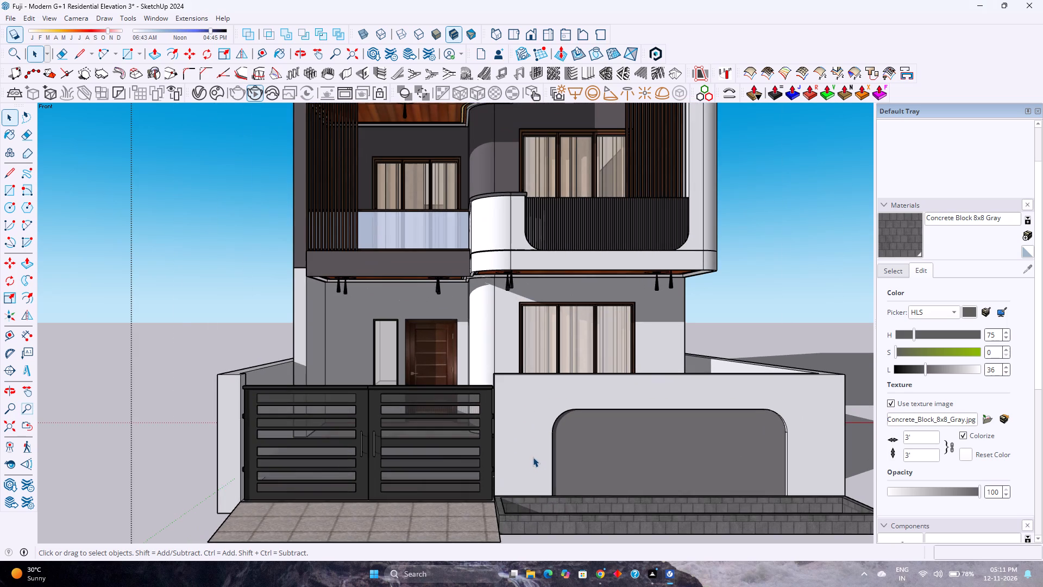
pyautogui.doubleClick(533, 457)
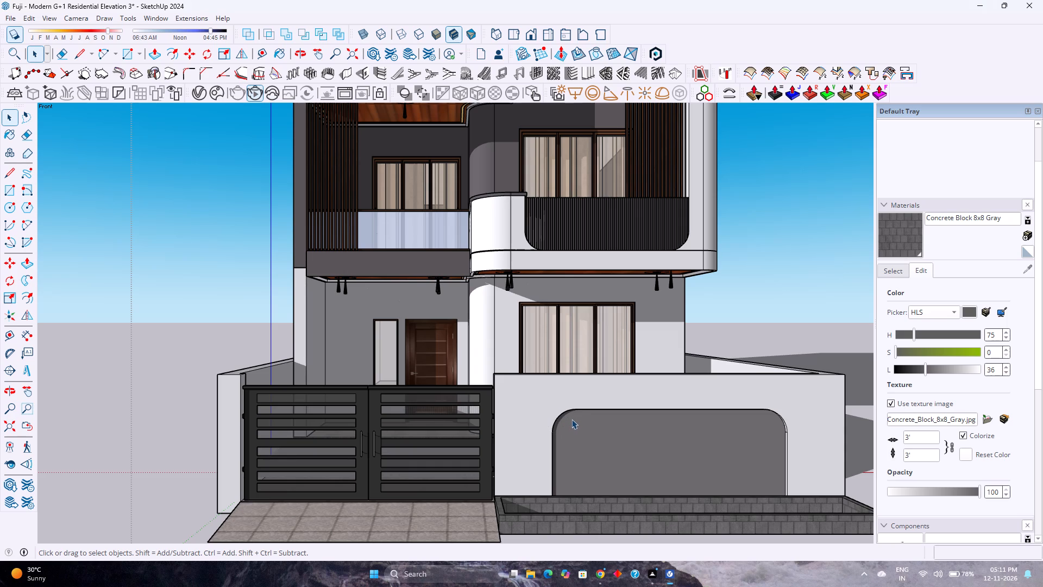
pyautogui.doubleClick(538, 425)
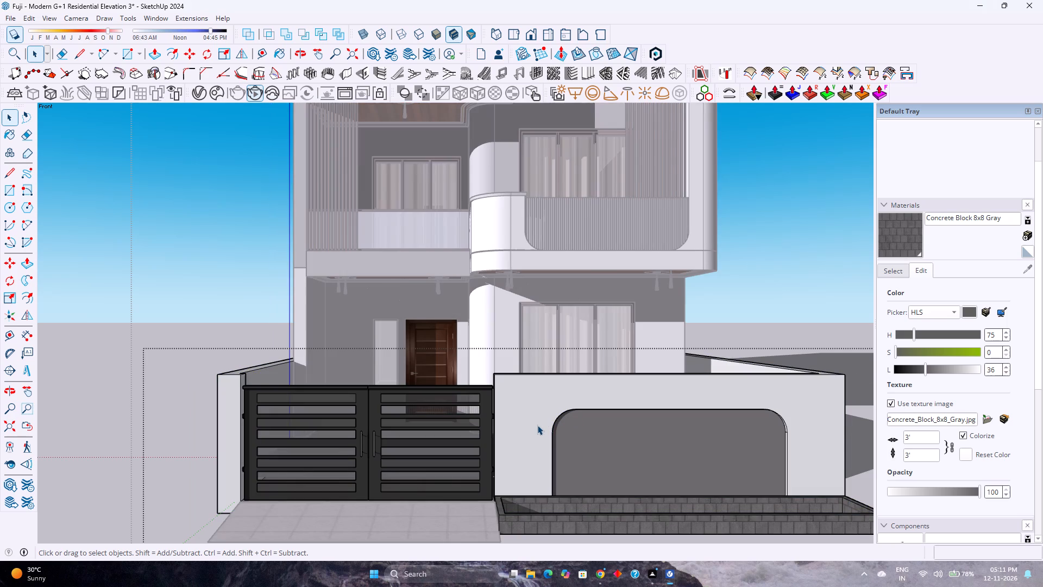
pyautogui.click(537, 425)
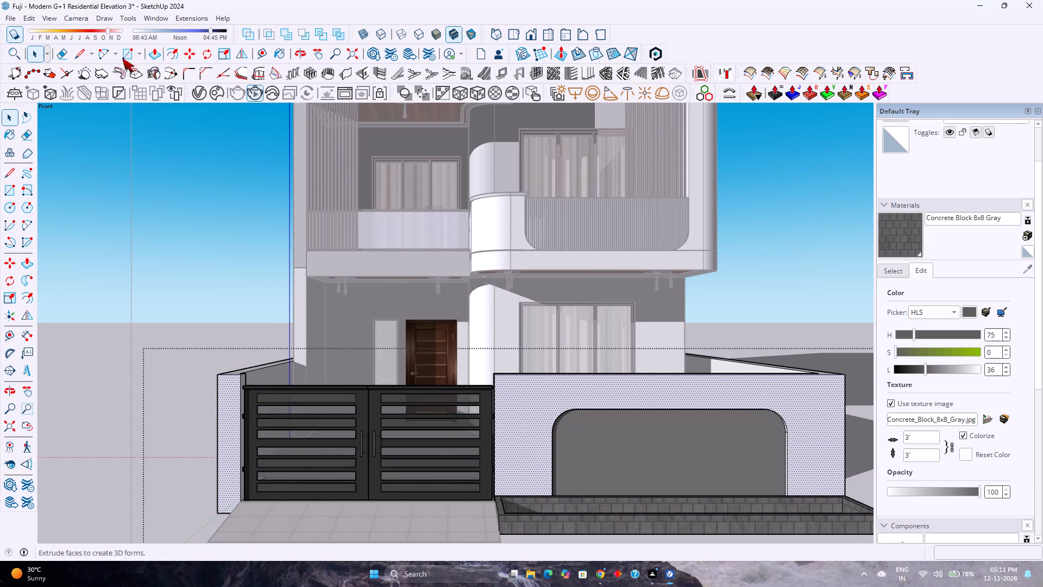
# Search 3D Warehouse for "wall light" models.
pyautogui.click(156, 17)
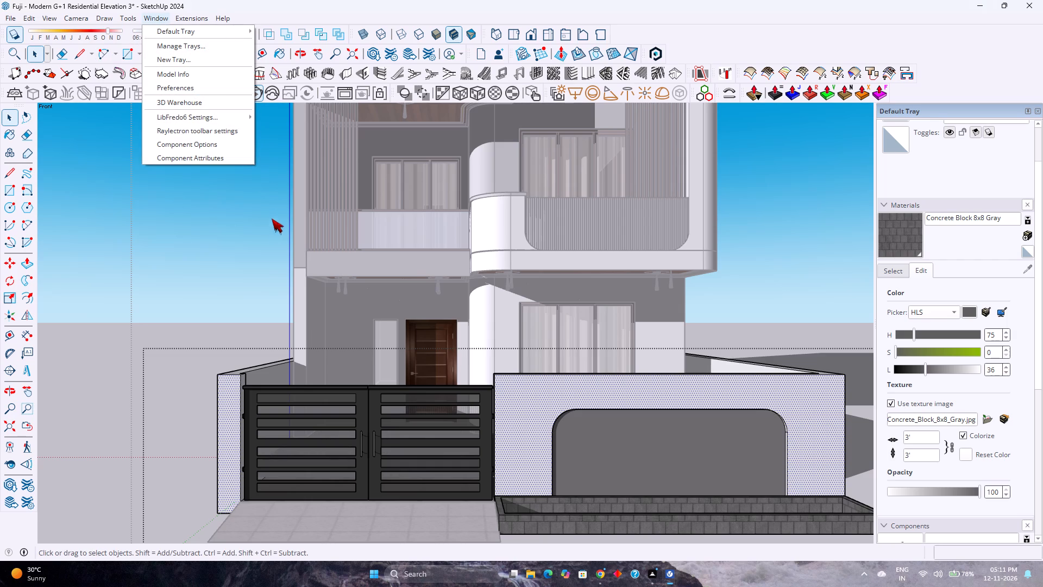
pyautogui.click(236, 106)
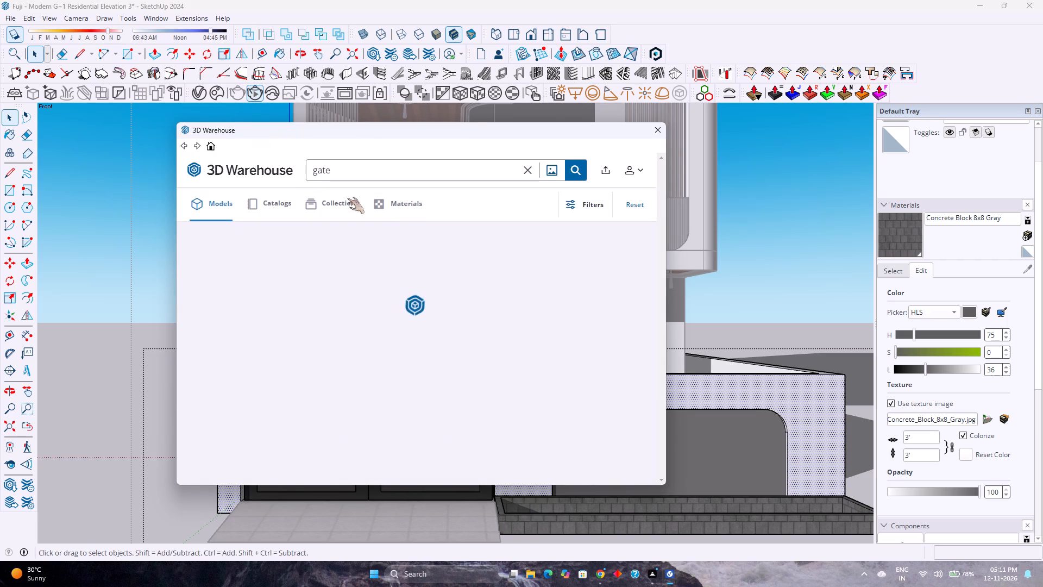
pyautogui.click(526, 172)
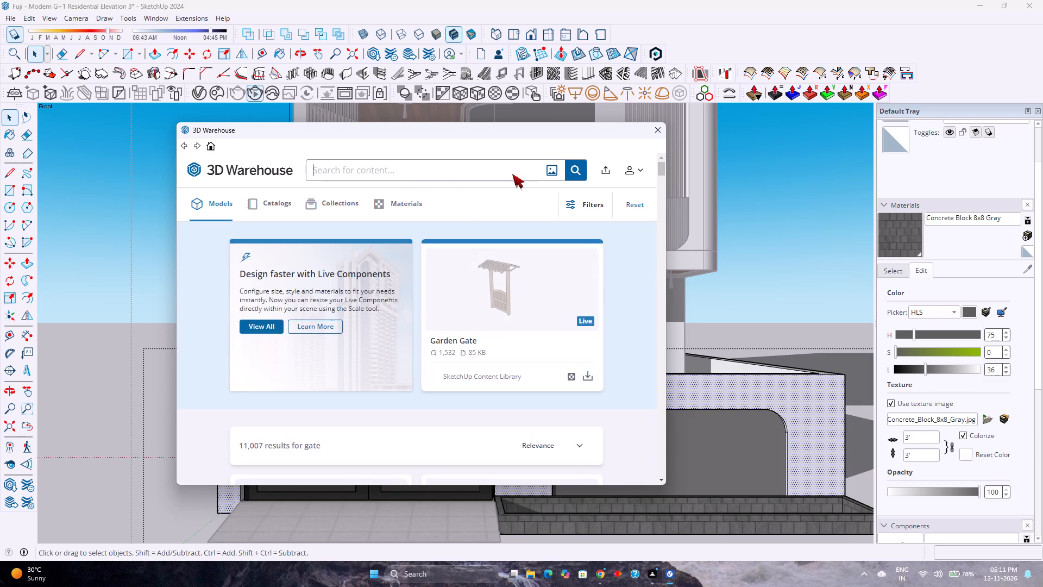
pyautogui.click(512, 174)
pyautogui.write('wall light')
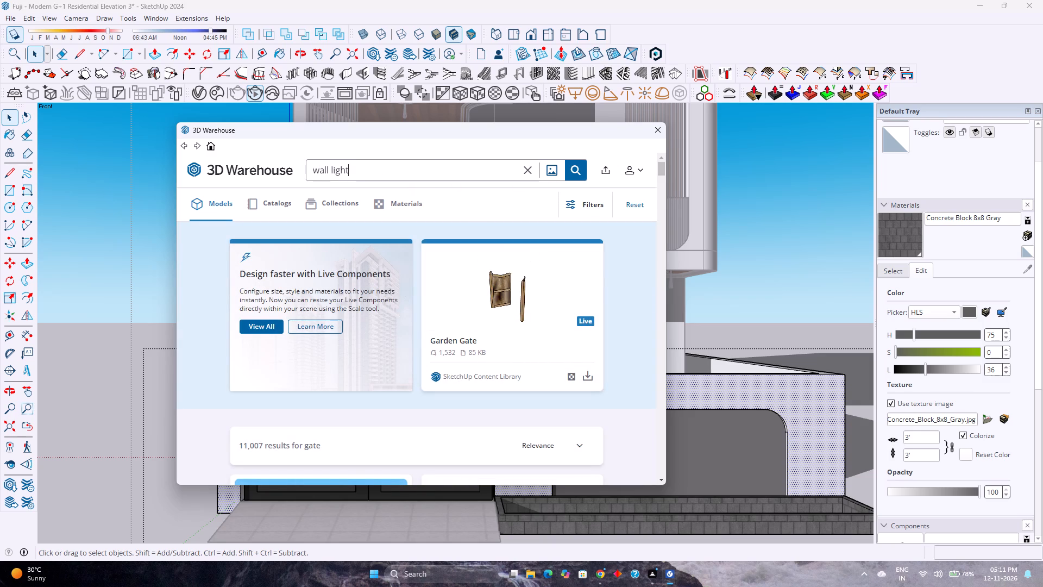
pyautogui.press('Return')
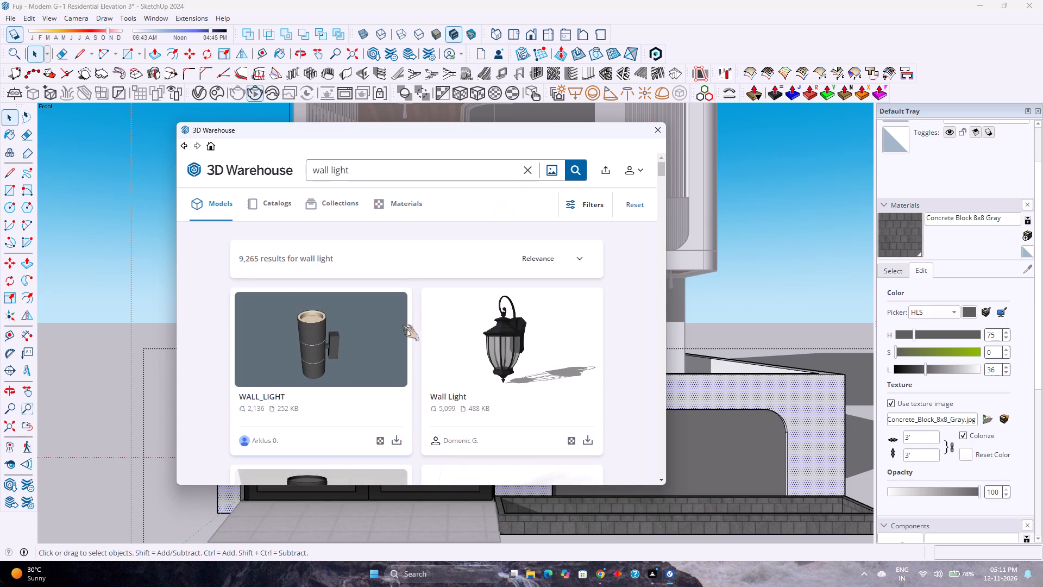
# Find the cylindrical black WALL LIGHT 69 among the search results and load it directly into the open model.
pyautogui.scroll(-10, 420, 349)
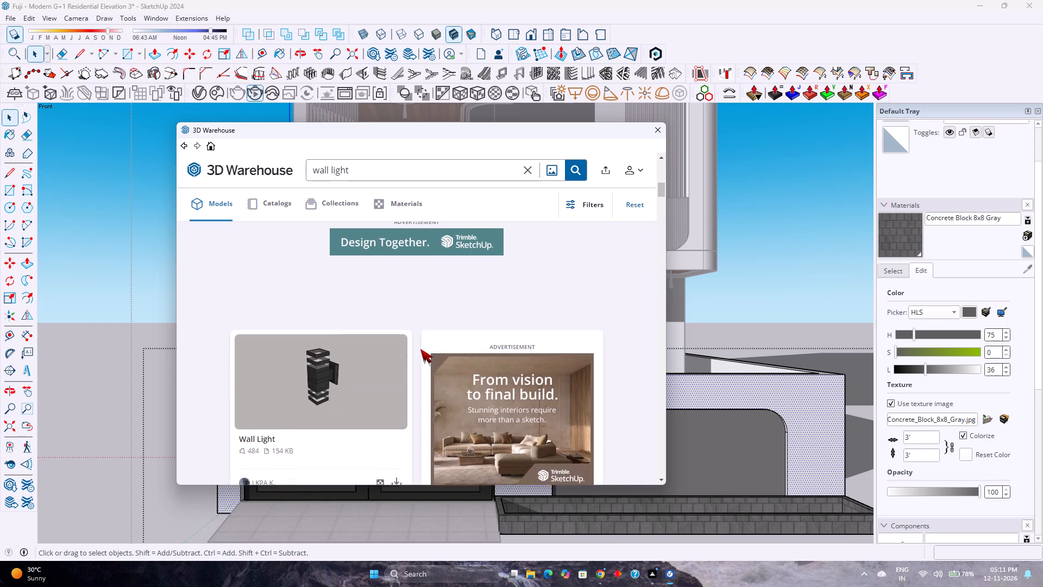
pyautogui.scroll(-8, 420, 349)
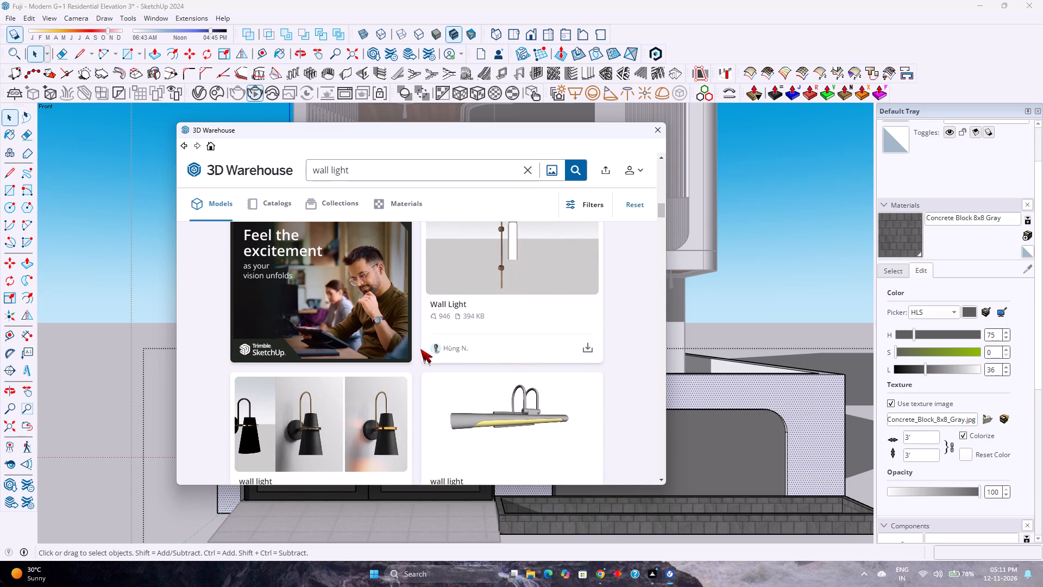
pyautogui.scroll(-5, 420, 349)
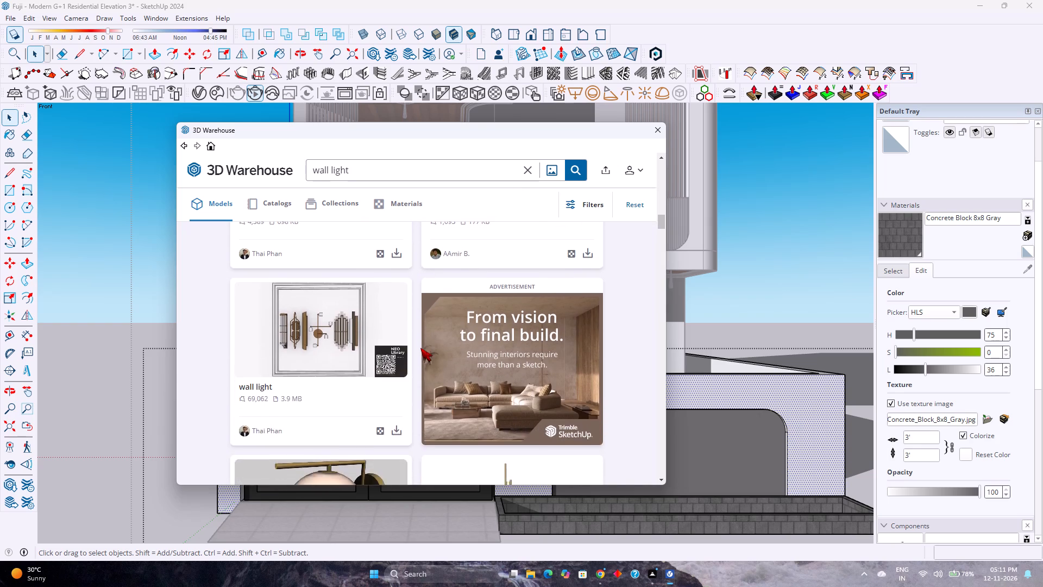
pyautogui.scroll(1, 420, 348)
pyautogui.scroll(-11, 420, 348)
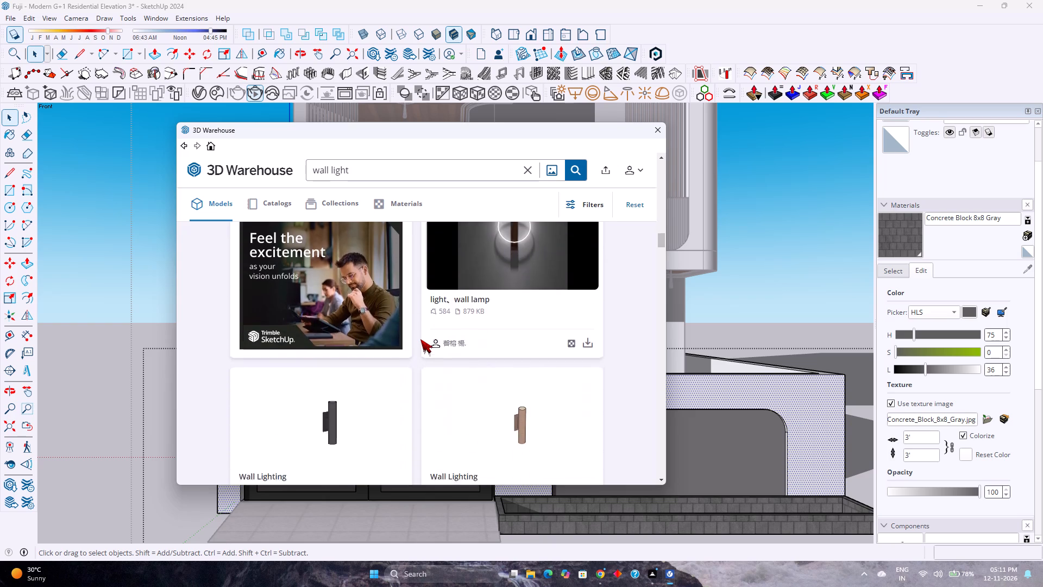
pyautogui.scroll(-11, 420, 339)
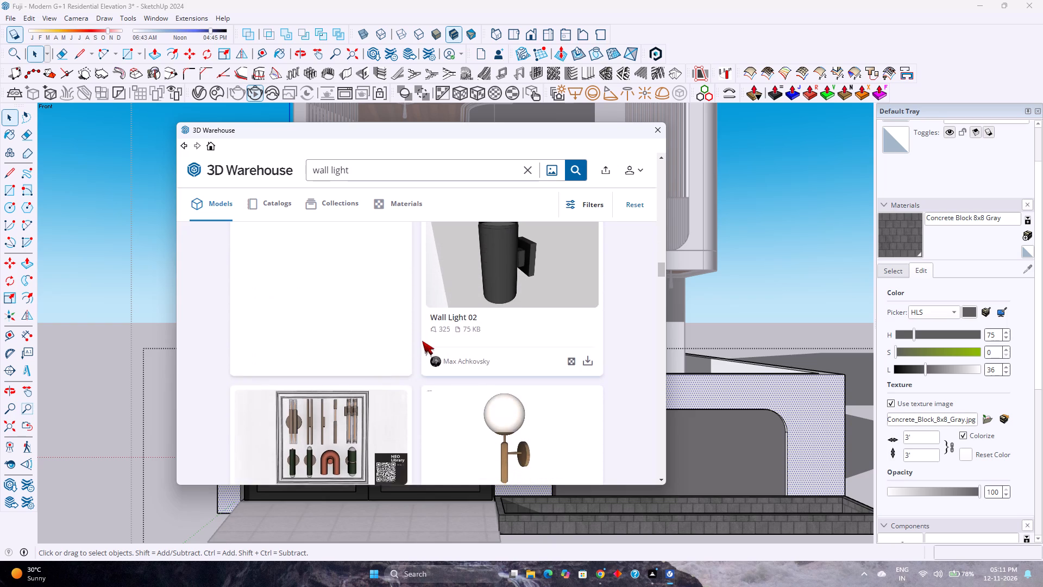
pyautogui.scroll(-7, 422, 341)
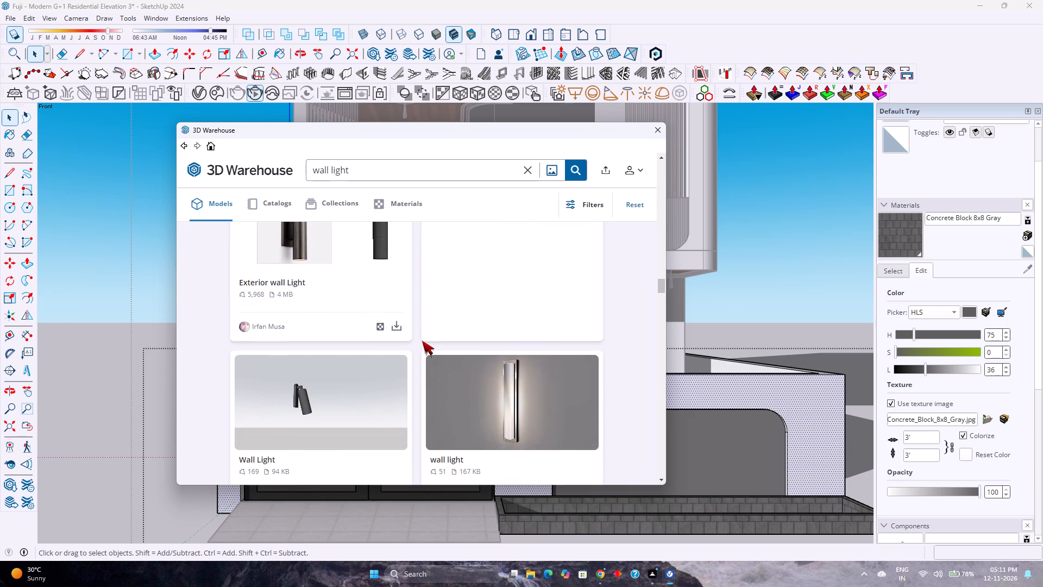
pyautogui.scroll(-5, 422, 341)
pyautogui.scroll(2, 422, 341)
pyautogui.scroll(-2, 422, 341)
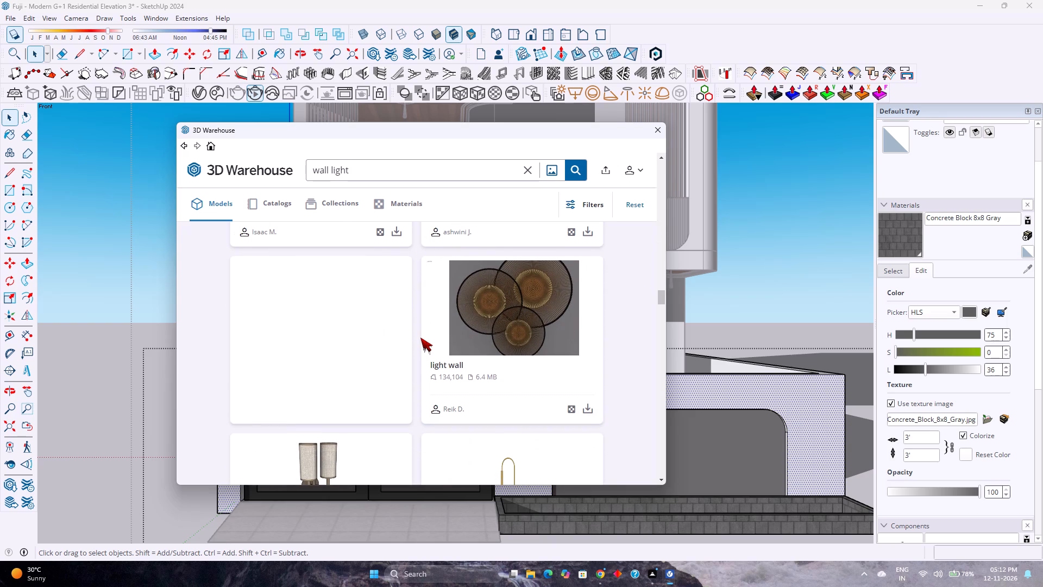
pyautogui.scroll(-3, 419, 325)
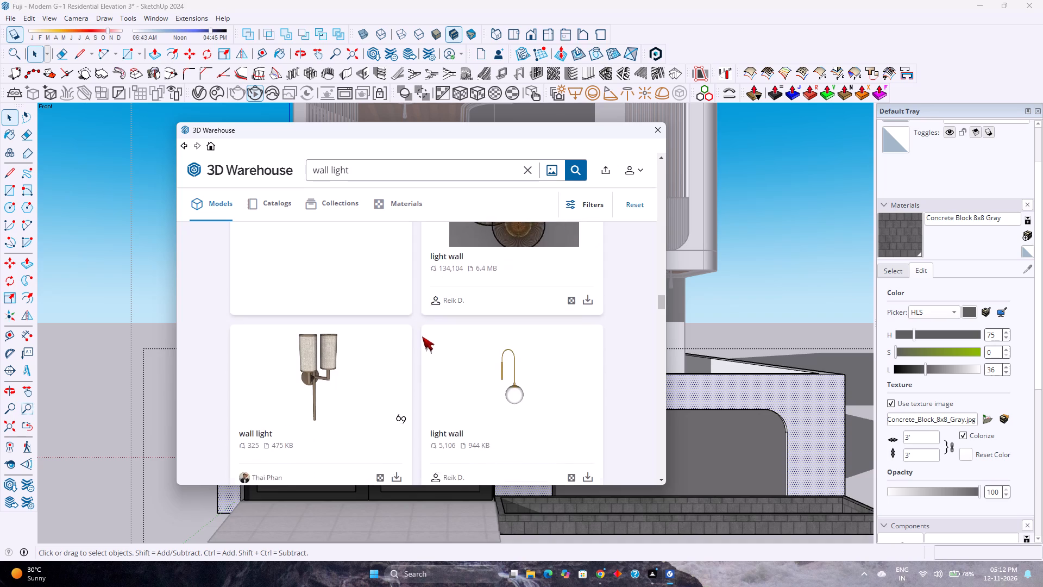
pyautogui.scroll(-7, 423, 337)
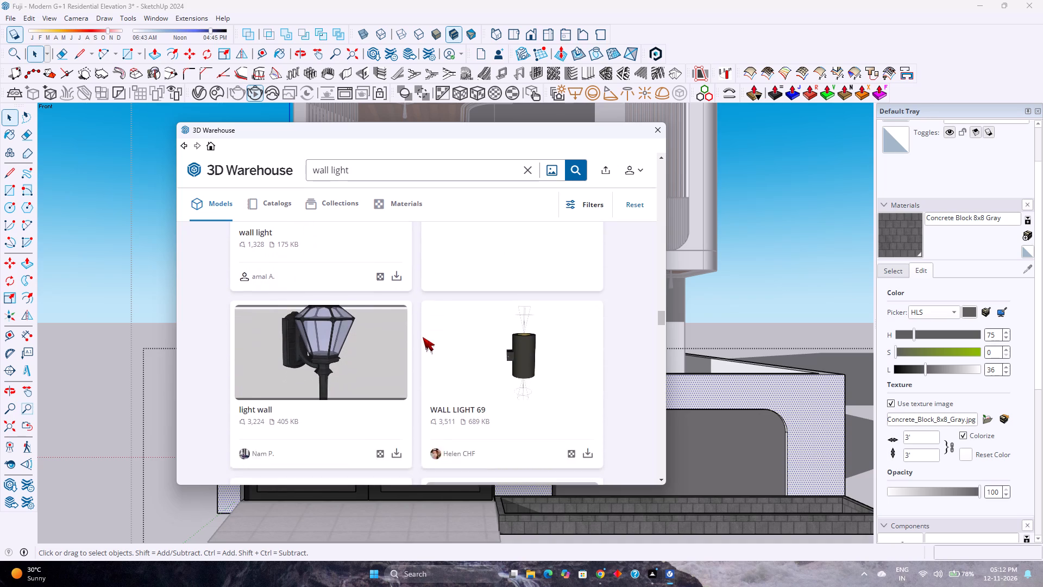
pyautogui.scroll(-2, 430, 345)
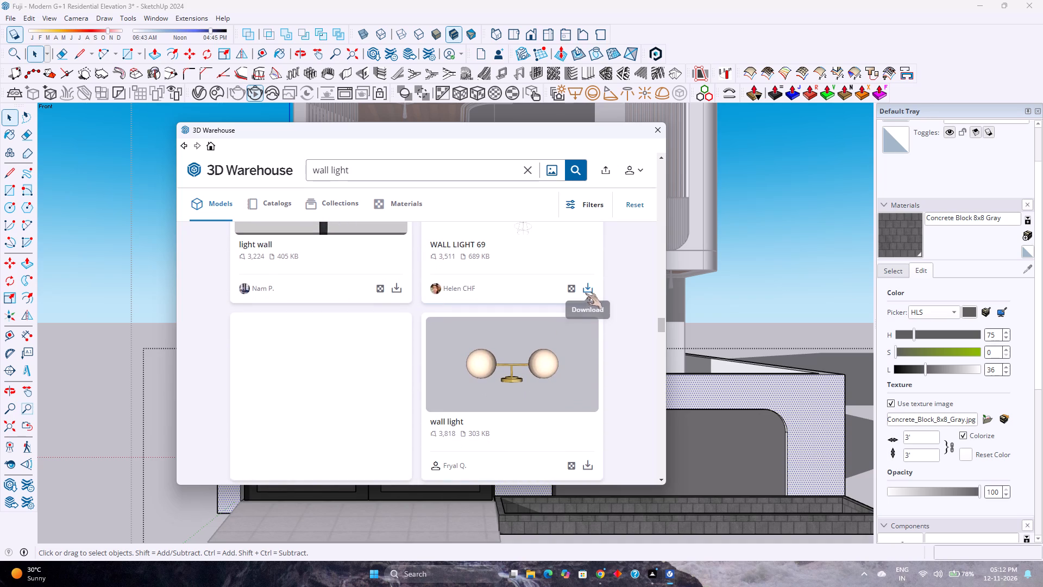
pyautogui.click(585, 292)
pyautogui.click(394, 313)
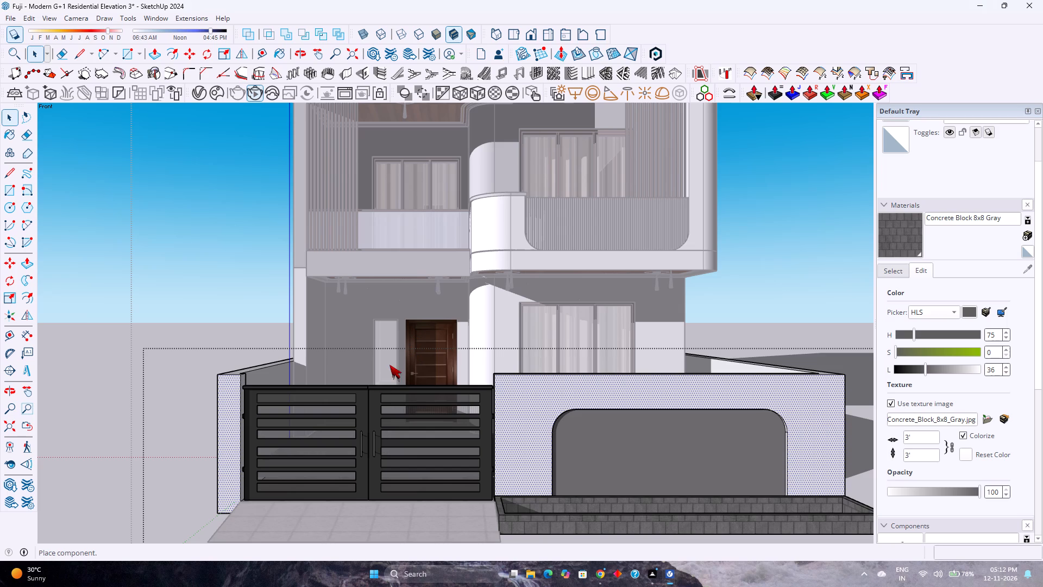
# Place the WALL LIGHT 69 component and move it onto the boundary wall's front face between the gate and the arched recess.
pyautogui.scroll(-4, 375, 391)
pyautogui.scroll(-1, 436, 426)
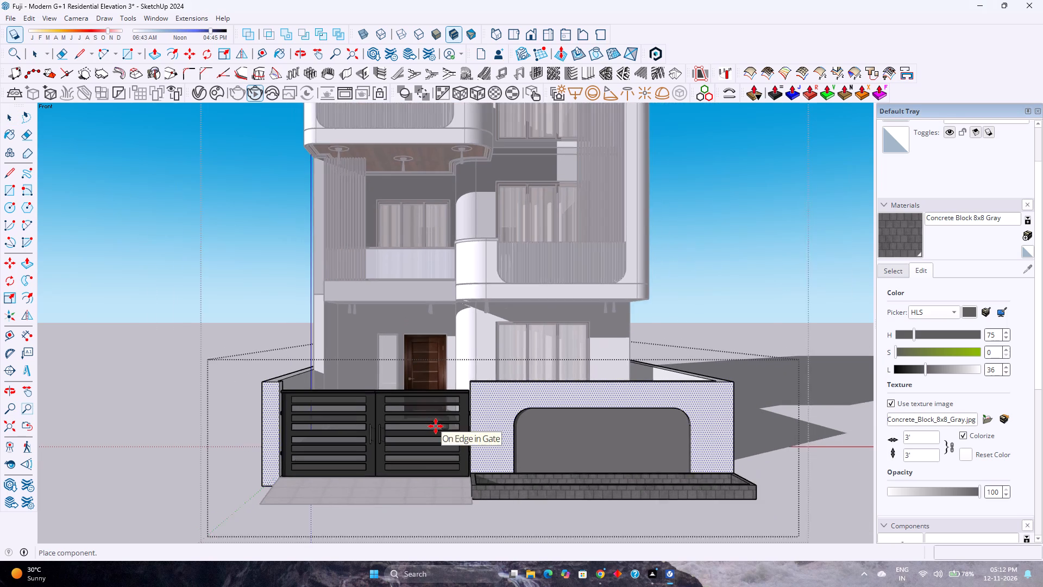
pyautogui.scroll(-1, 436, 426)
pyautogui.scroll(2, 473, 427)
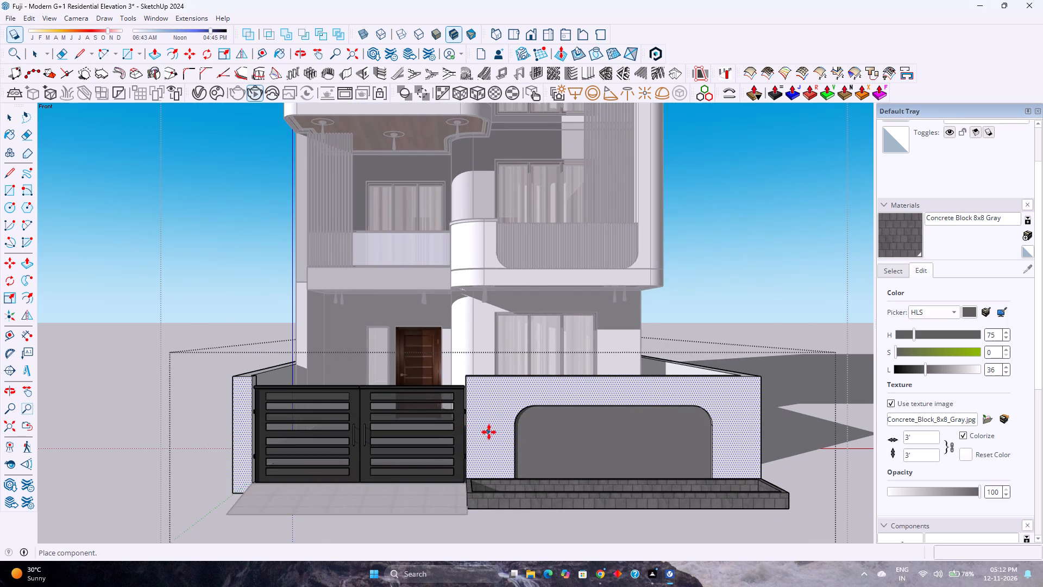
pyautogui.moveTo(498, 429); pyautogui.dragTo(277, 534, button='middle')
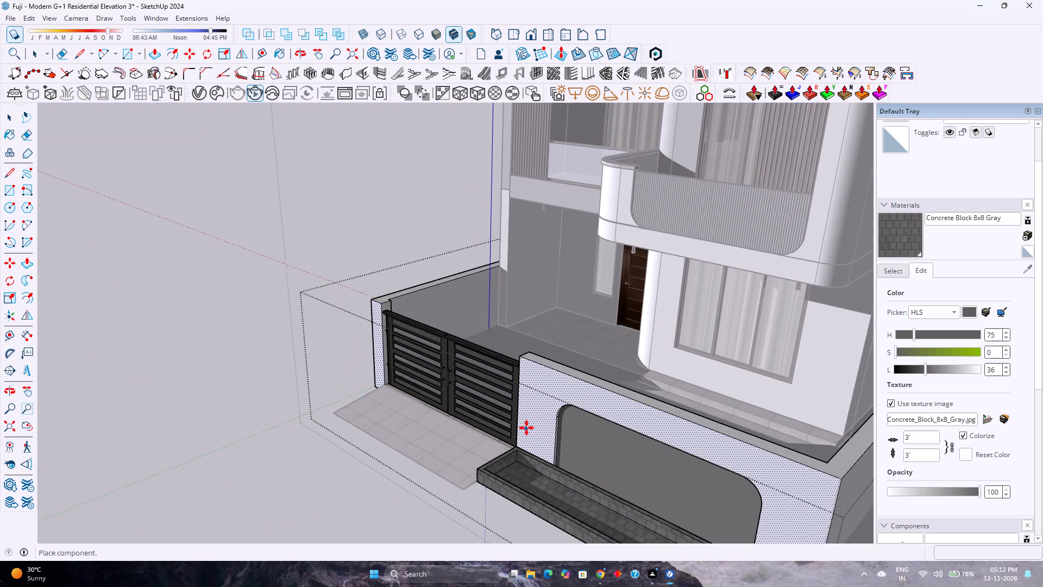
pyautogui.click(504, 458)
pyautogui.scroll(11, 524, 459)
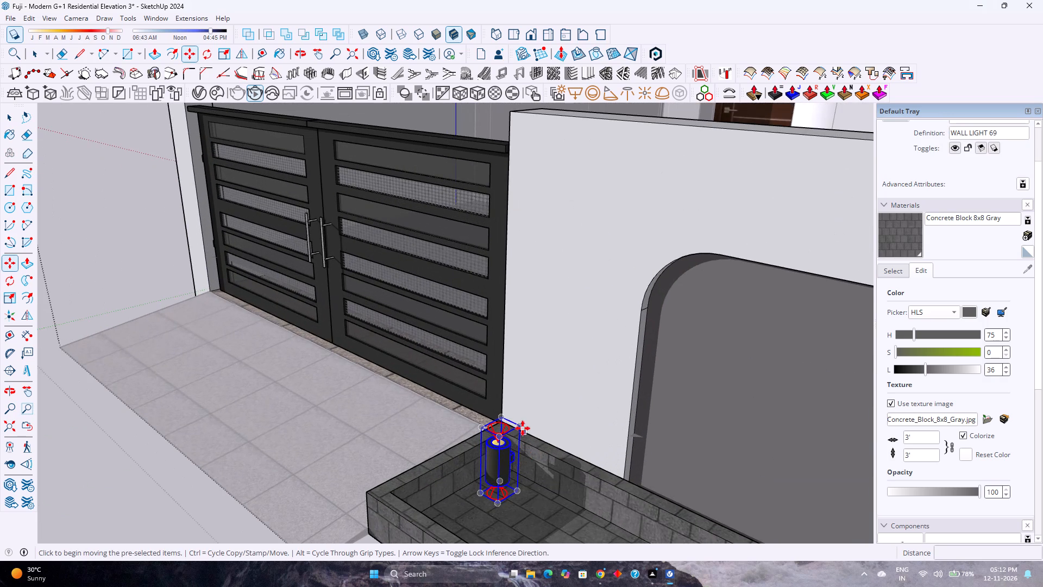
pyautogui.click(520, 427)
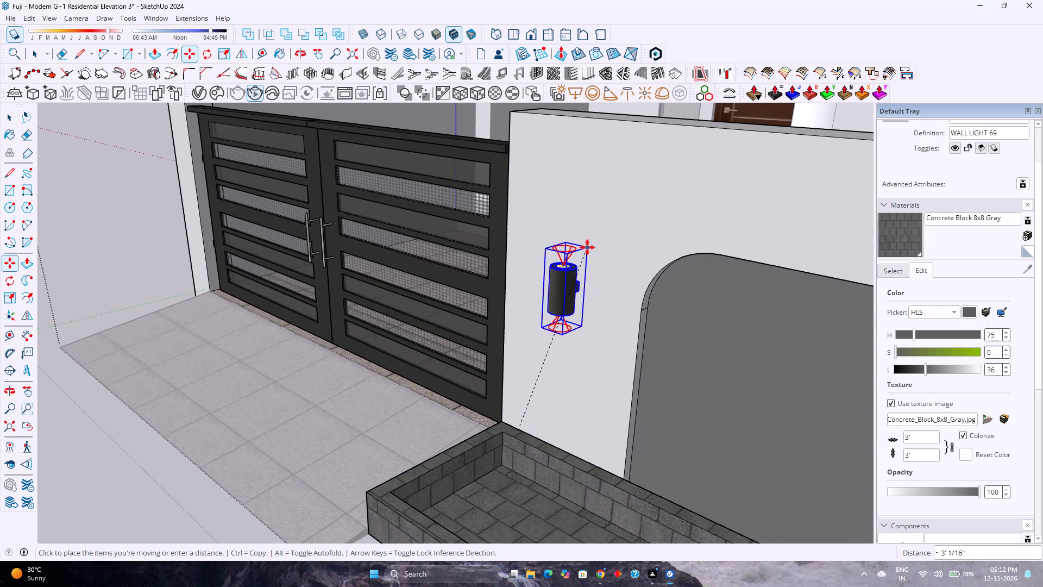
pyautogui.click(585, 260)
# Scale the placed wall light down uniformly to a smaller size.
pyautogui.scroll(-5, 483, 363)
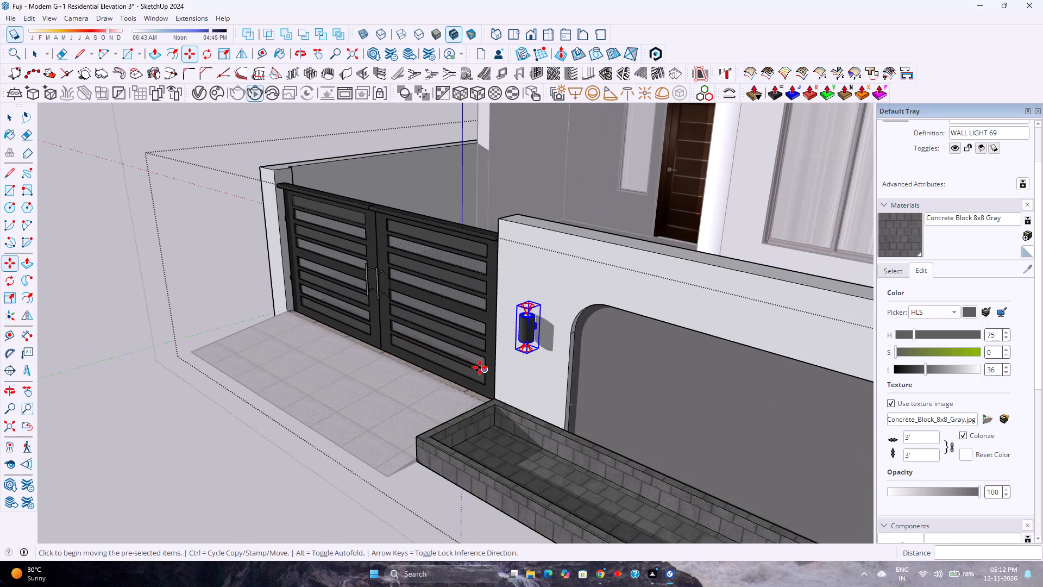
pyautogui.moveTo(480, 367); pyautogui.dragTo(714, 306, button='middle')
pyautogui.moveTo(718, 309); pyautogui.dragTo(725, 316, button='middle')
pyautogui.scroll(3, 690, 272)
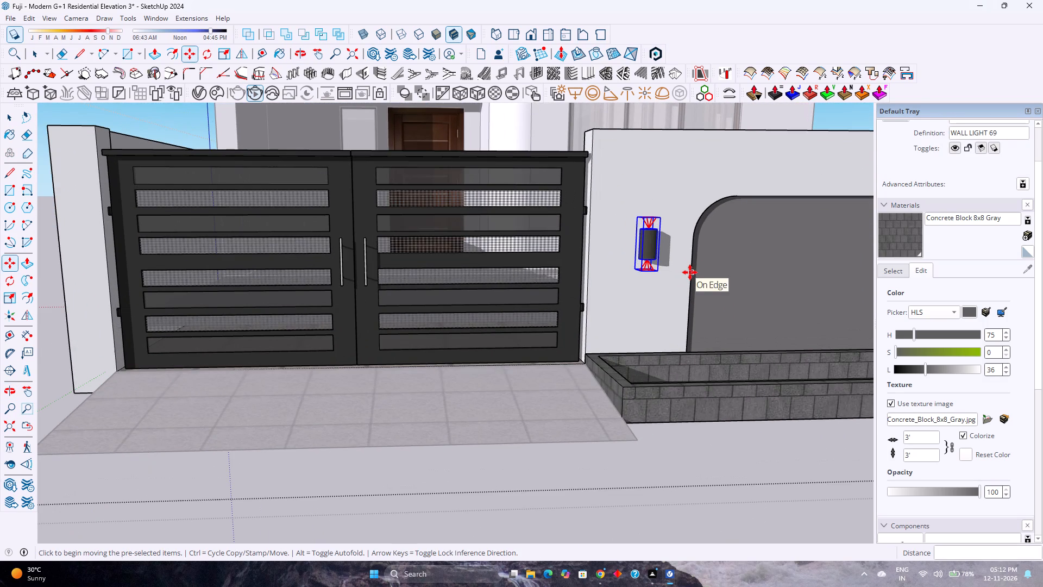
pyautogui.press('s')
pyautogui.click(663, 216)
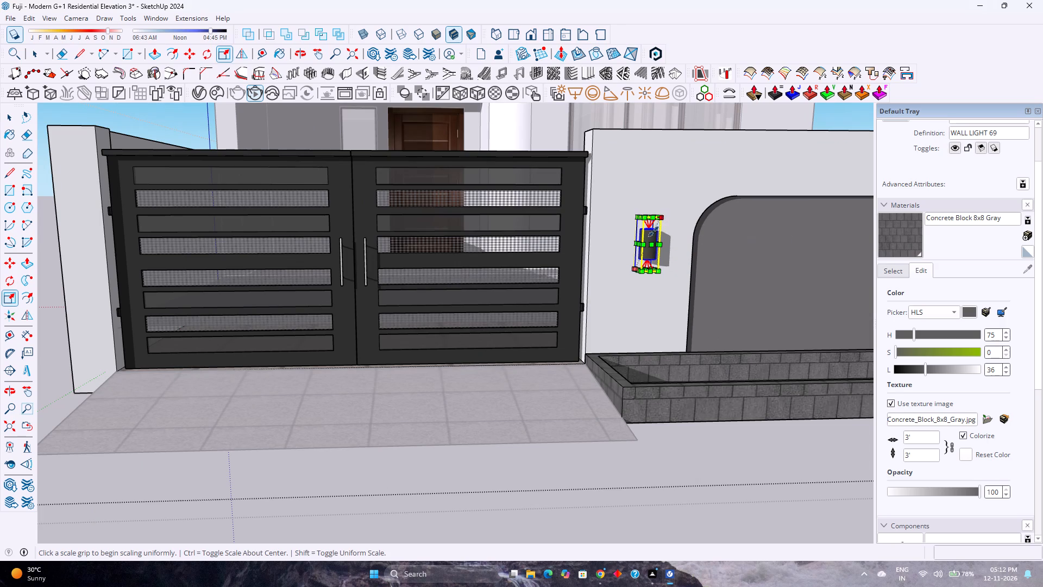
pyautogui.click(650, 238)
# Move the scaled wall light up the wall face by about 3 9/16".
pyautogui.scroll(3, 648, 248)
pyautogui.moveTo(650, 252); pyautogui.dragTo(403, 359, button='middle')
pyautogui.middleClick(403, 359)
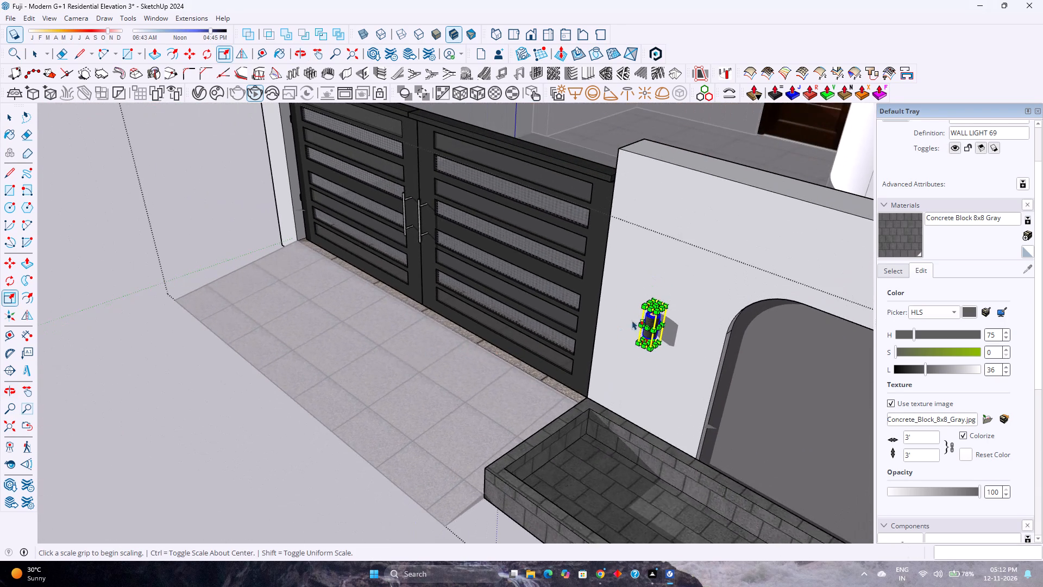
pyautogui.scroll(12, 632, 320)
pyautogui.moveTo(658, 335); pyautogui.dragTo(638, 380, button='middle')
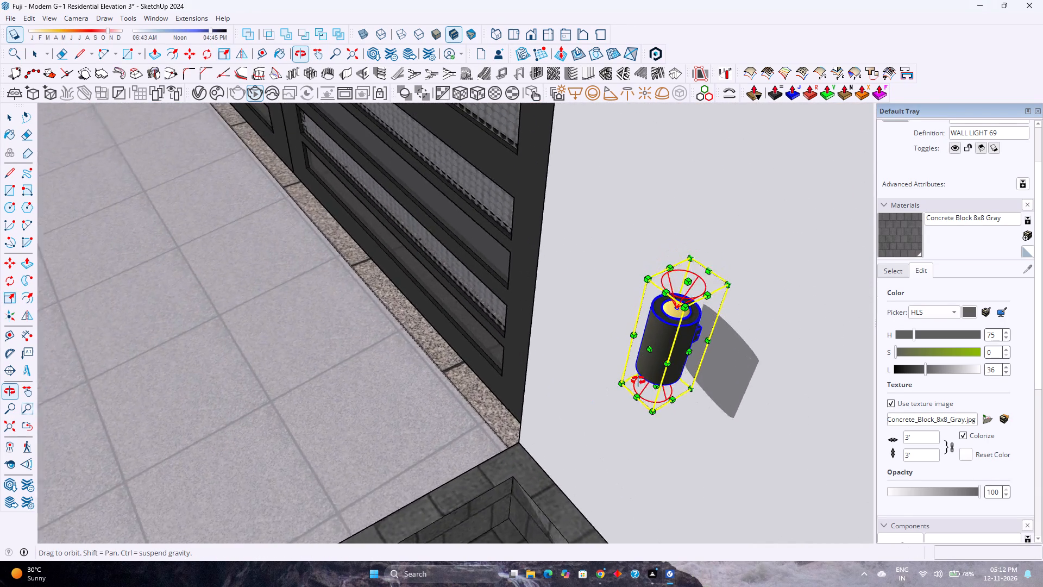
pyautogui.moveTo(638, 380); pyautogui.dragTo(670, 364, button='middle')
pyautogui.scroll(-4, 662, 354)
pyautogui.moveTo(642, 362); pyautogui.dragTo(678, 265, button='middle')
pyautogui.scroll(-4, 675, 259)
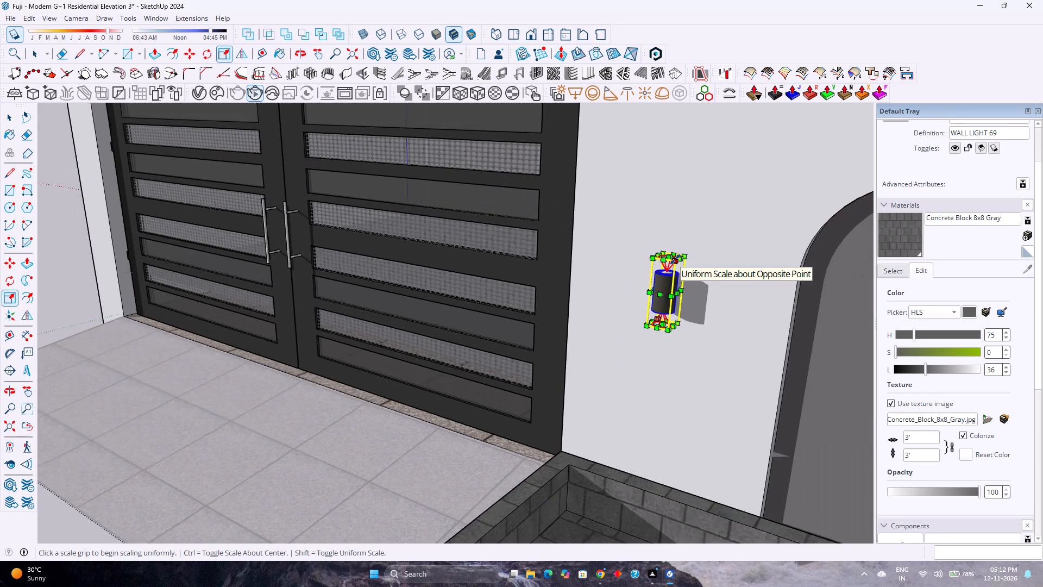
pyautogui.scroll(-9, 675, 259)
pyautogui.press('m')
pyautogui.scroll(3, 682, 254)
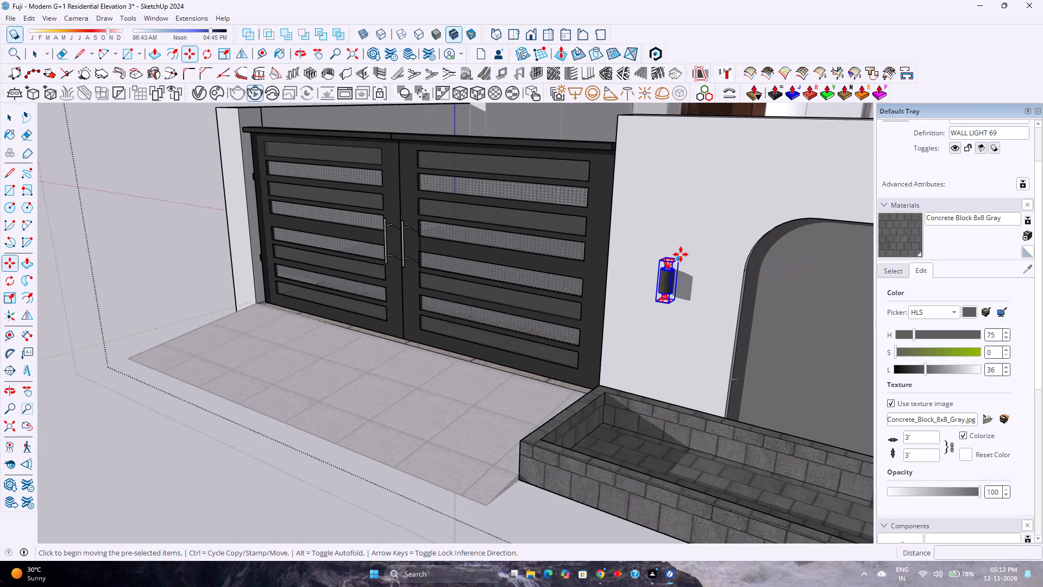
pyautogui.click(679, 257)
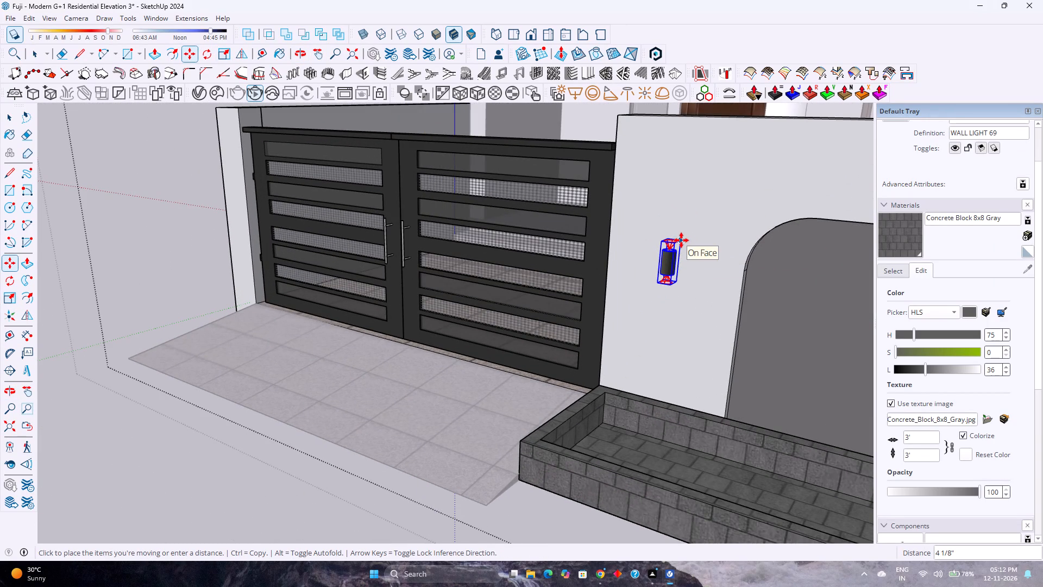
pyautogui.click(680, 243)
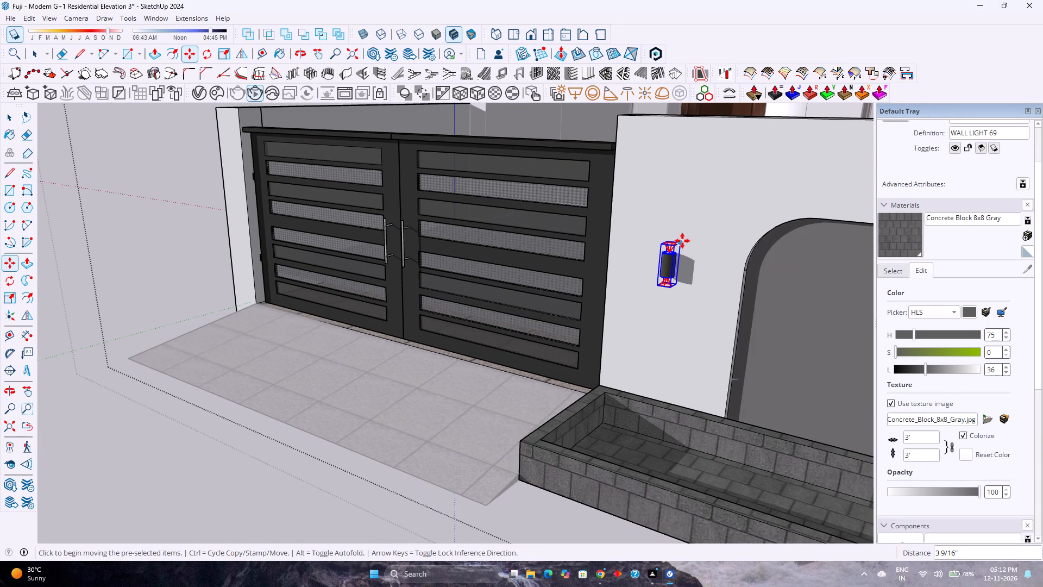
# Copy the wall light about 12' 7" along the front wall to the far side of the arched recess.
pyautogui.click(682, 241)
pyautogui.scroll(-12, 705, 252)
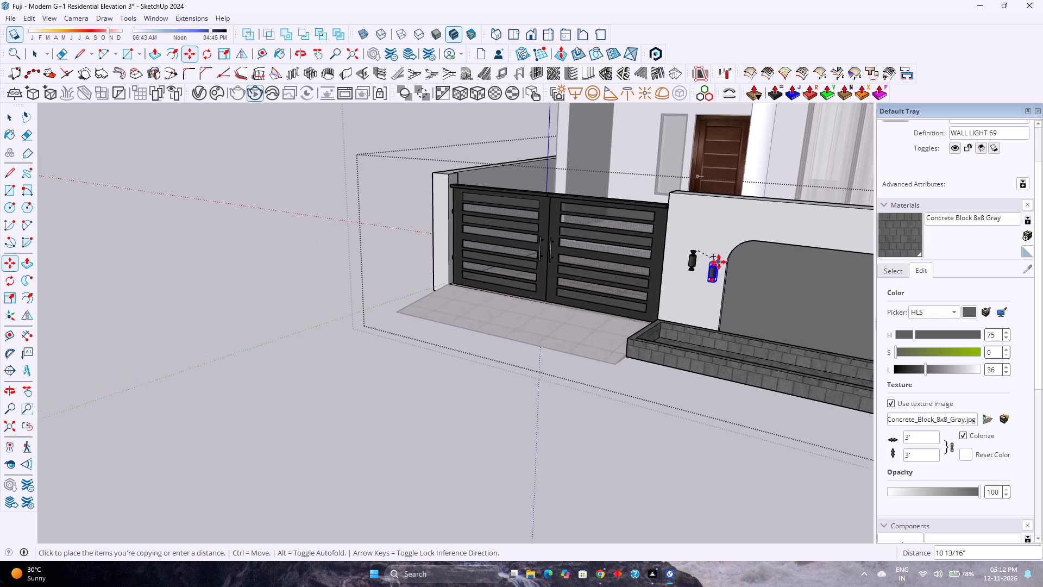
pyautogui.scroll(-8, 719, 262)
pyautogui.keyDown('shift'); pyautogui.moveTo(725, 256); pyautogui.dragTo(564, 245, button='middle'); pyautogui.keyUp('shift')
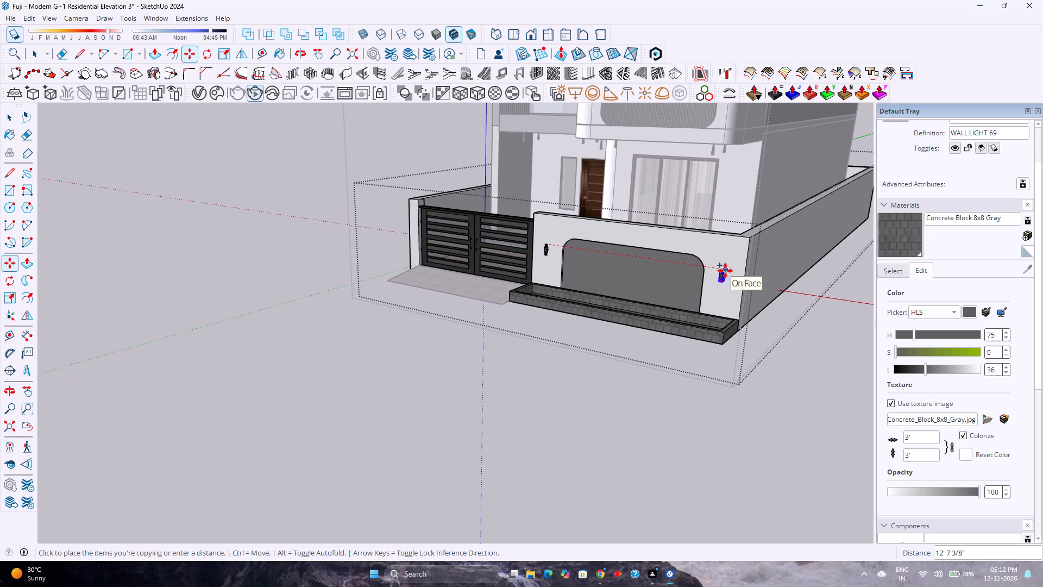
pyautogui.click(725, 271)
# Copy the wall light beside the gate about 12' 8 1/2" along the red axis onto the pillar across the gate.
pyautogui.moveTo(636, 309); pyautogui.dragTo(771, 246, button='middle')
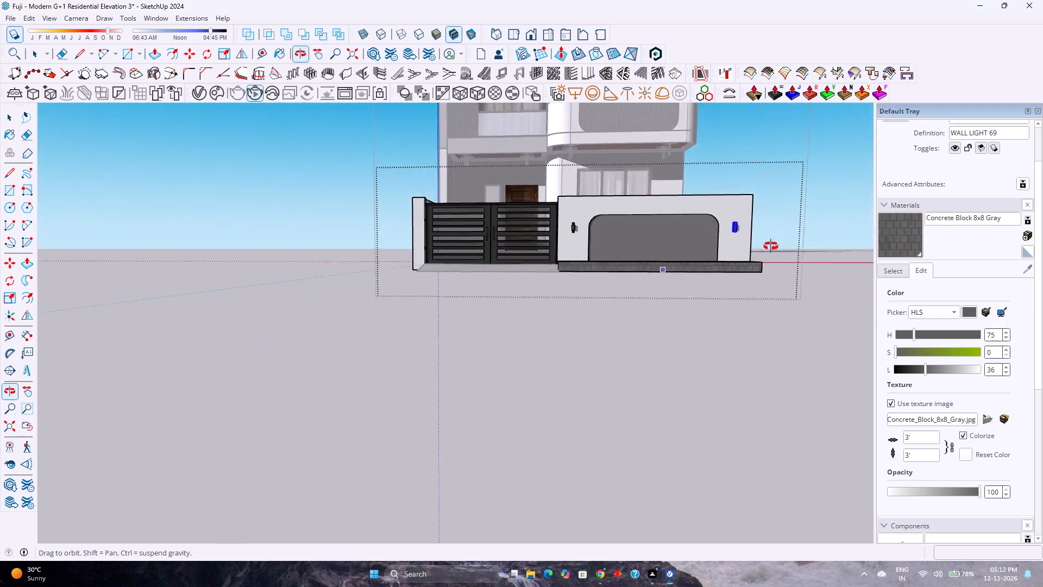
pyautogui.moveTo(771, 246); pyautogui.dragTo(613, 342, button='middle')
pyautogui.scroll(8, 542, 247)
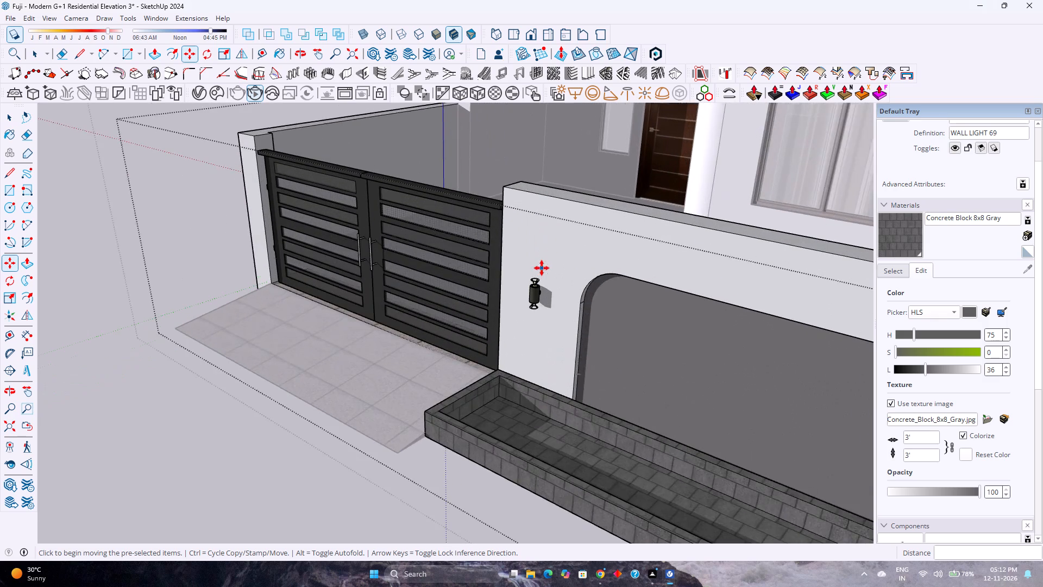
pyautogui.scroll(8, 542, 268)
pyautogui.press('space')
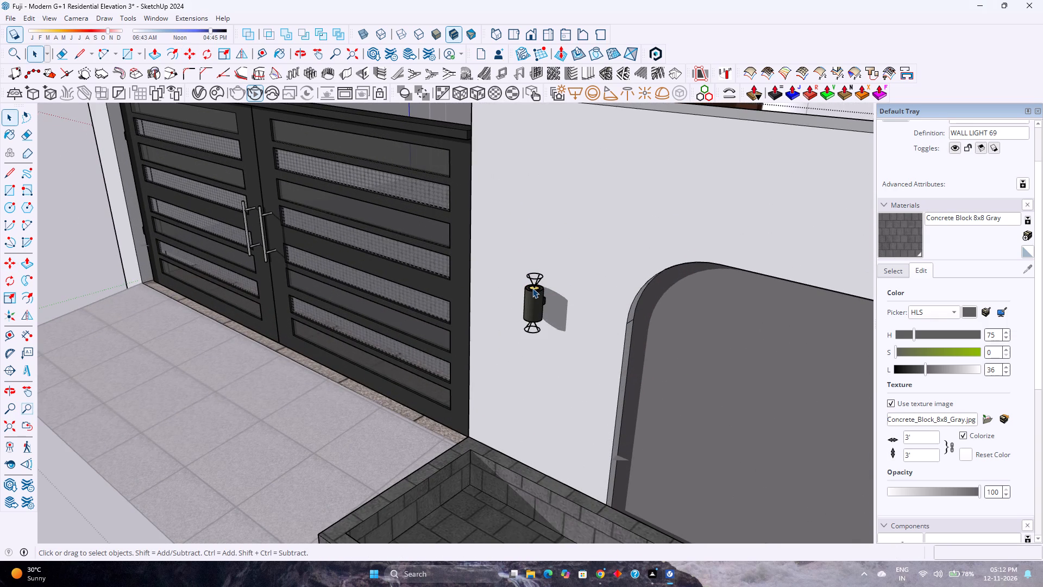
pyautogui.click(532, 288)
pyautogui.press('m')
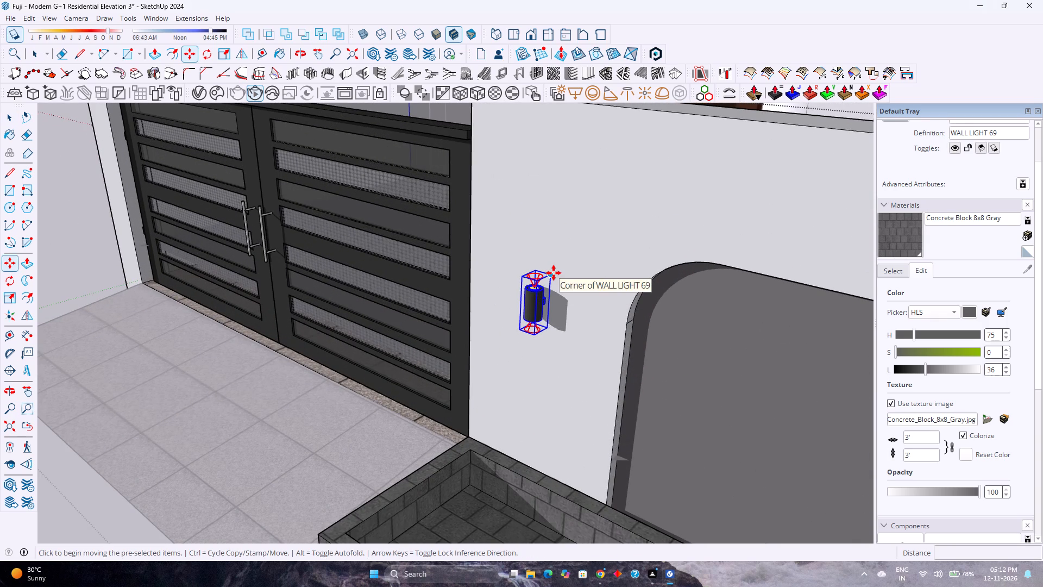
pyautogui.click(552, 274)
pyautogui.scroll(-3, 510, 262)
pyautogui.scroll(-2, 404, 255)
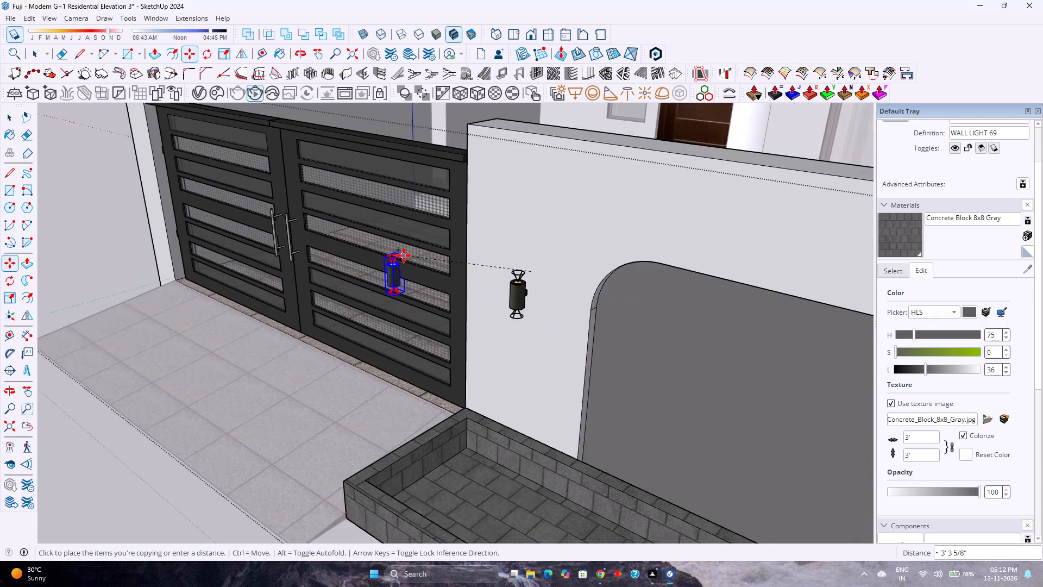
pyautogui.keyDown('shift'); pyautogui.moveTo(404, 255); pyautogui.dragTo(529, 358, button='middle'); pyautogui.keyUp('shift')
pyautogui.keyDown('shift'); pyautogui.middleClick(529, 358); pyautogui.keyUp('shift')
pyautogui.scroll(2, 248, 236)
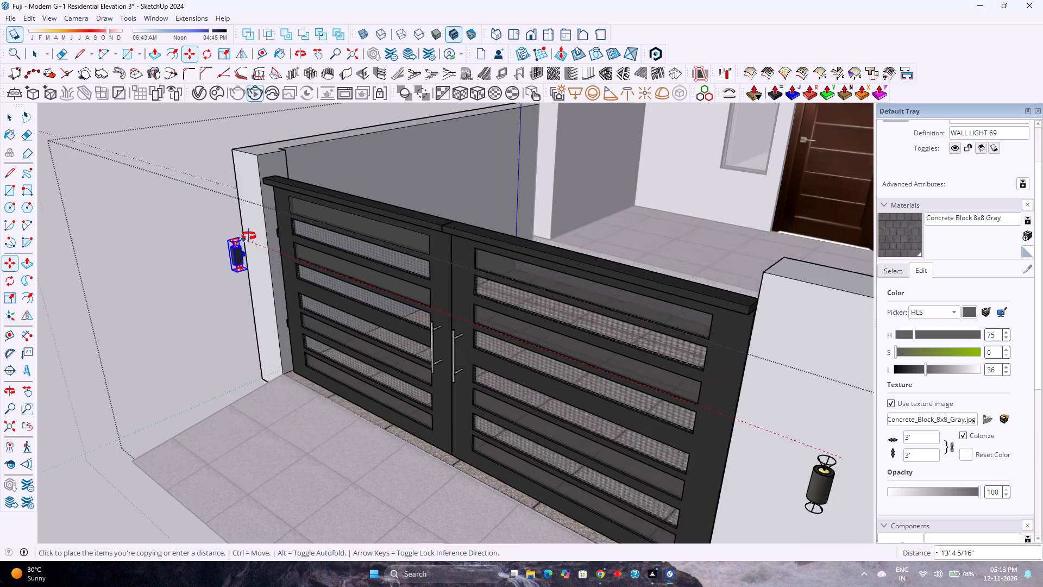
pyautogui.moveTo(249, 236); pyautogui.dragTo(466, 182, button='middle')
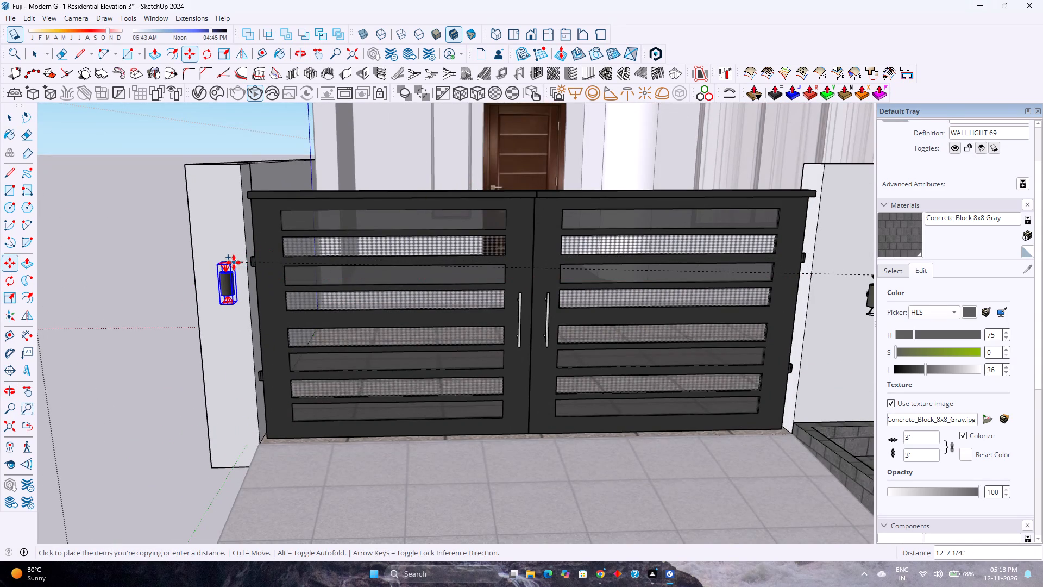
pyautogui.press('Right')
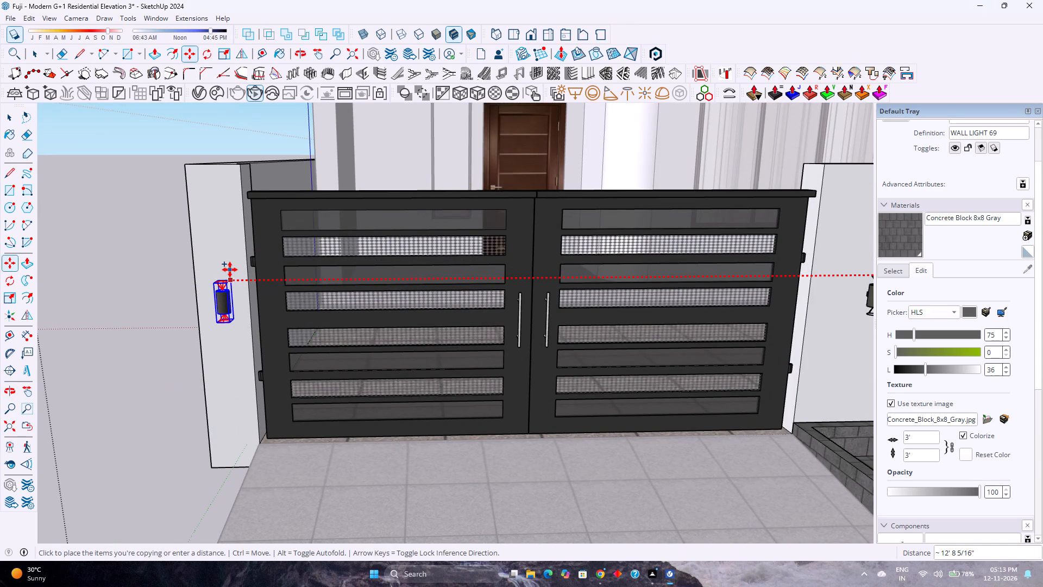
pyautogui.click(229, 267)
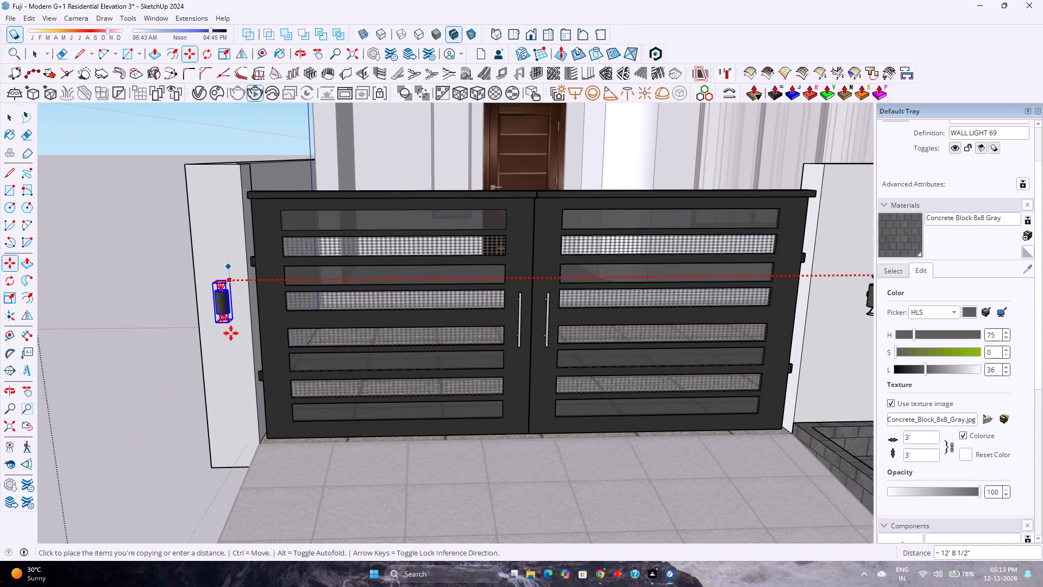
# Deselect the copied light and close the boundary wall group.
pyautogui.scroll(-4, 231, 335)
pyautogui.moveTo(229, 337); pyautogui.dragTo(334, 280, button='middle')
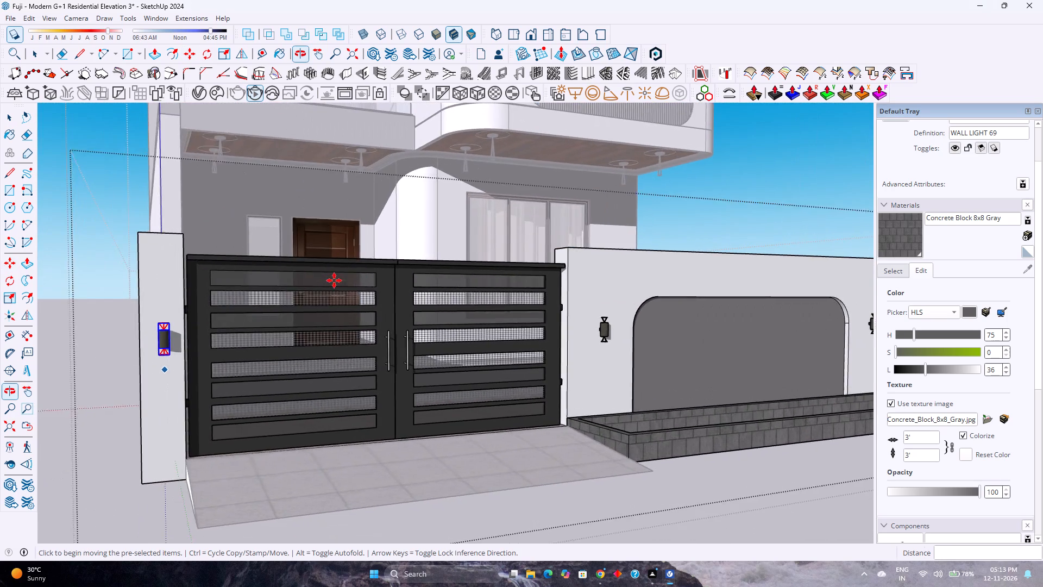
pyautogui.scroll(-6, 334, 280)
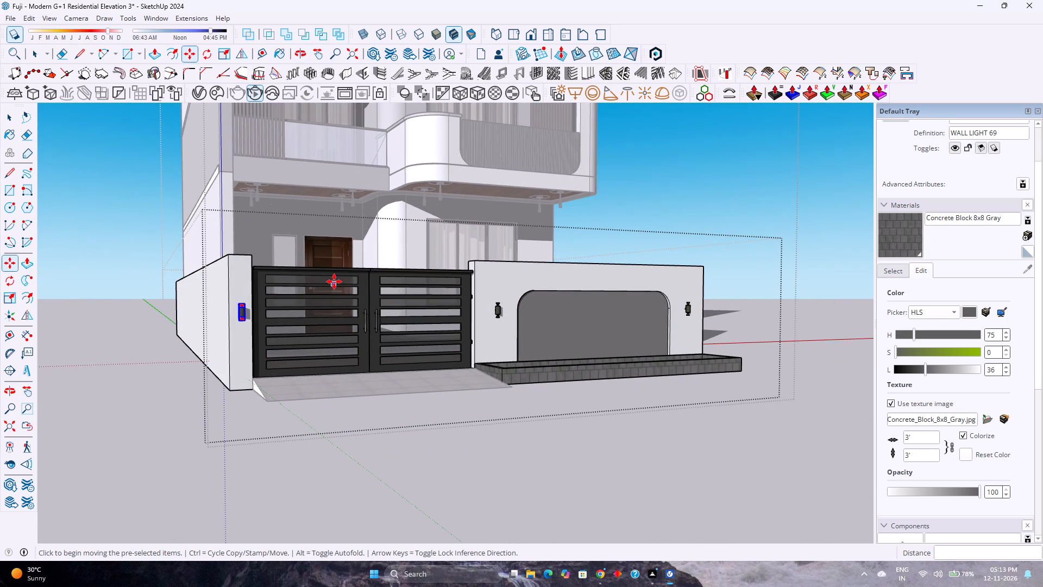
pyautogui.scroll(-4, 334, 282)
pyautogui.press('space')
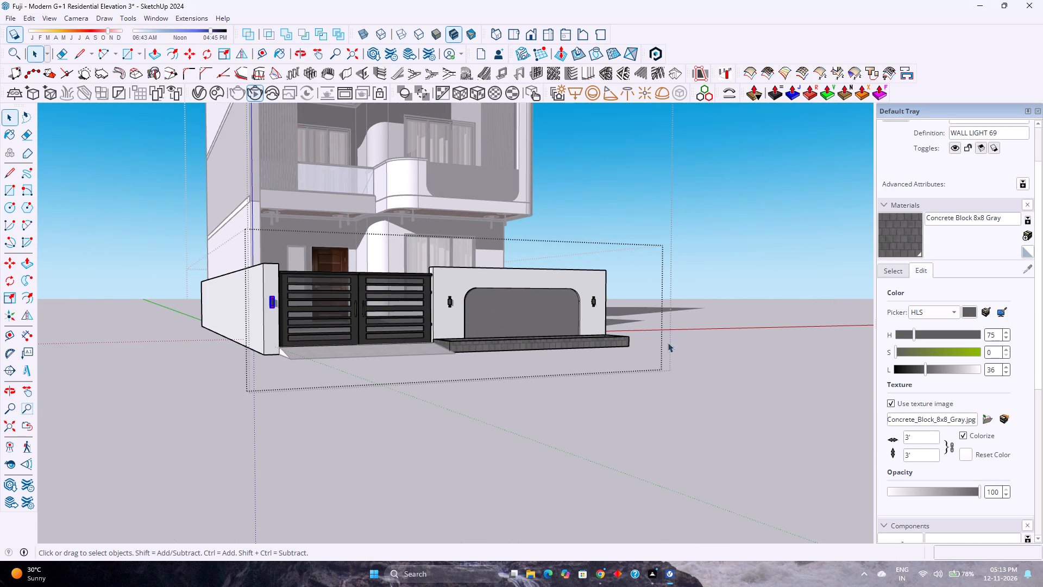
pyautogui.click(757, 344)
# Save the model with the wall lights in place.
pyautogui.scroll(2, 751, 343)
pyautogui.moveTo(751, 343); pyautogui.dragTo(703, 361, button='middle')
pyautogui.scroll(-4, 702, 361)
pyautogui.keyDown('shift'); pyautogui.moveTo(708, 283); pyautogui.dragTo(747, 358, button='middle'); pyautogui.keyUp('shift')
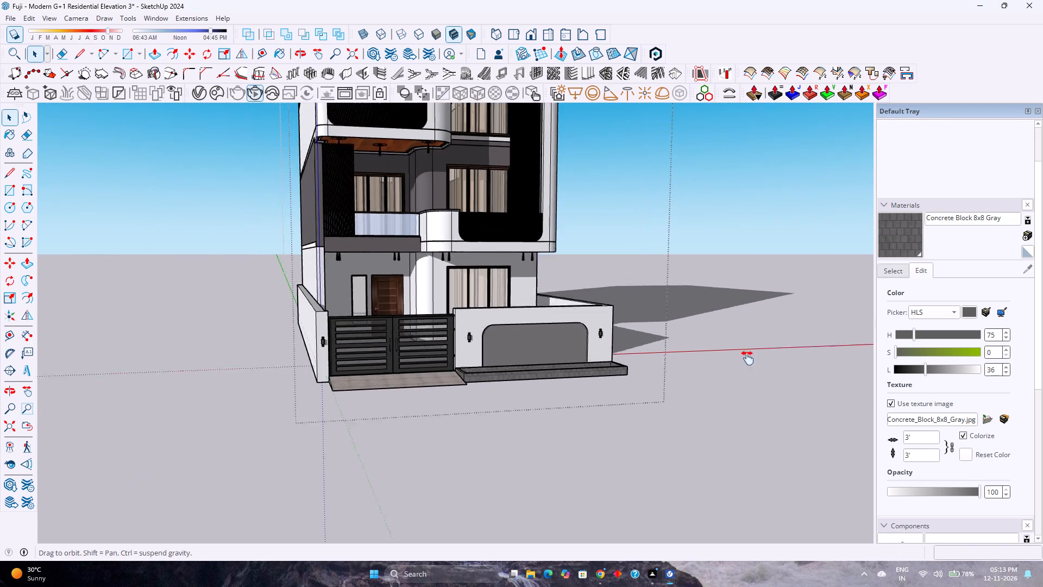
pyautogui.keyDown('shift'); pyautogui.moveTo(747, 358); pyautogui.dragTo(761, 394, button='middle'); pyautogui.keyUp('shift')
pyautogui.keyDown('shift'); pyautogui.scroll(-1, 761, 394); pyautogui.keyUp('shift')
pyautogui.moveTo(727, 385); pyautogui.dragTo(599, 379, button='middle')
pyautogui.middleClick(598, 379)
pyautogui.hotkey('ctrl', 's')
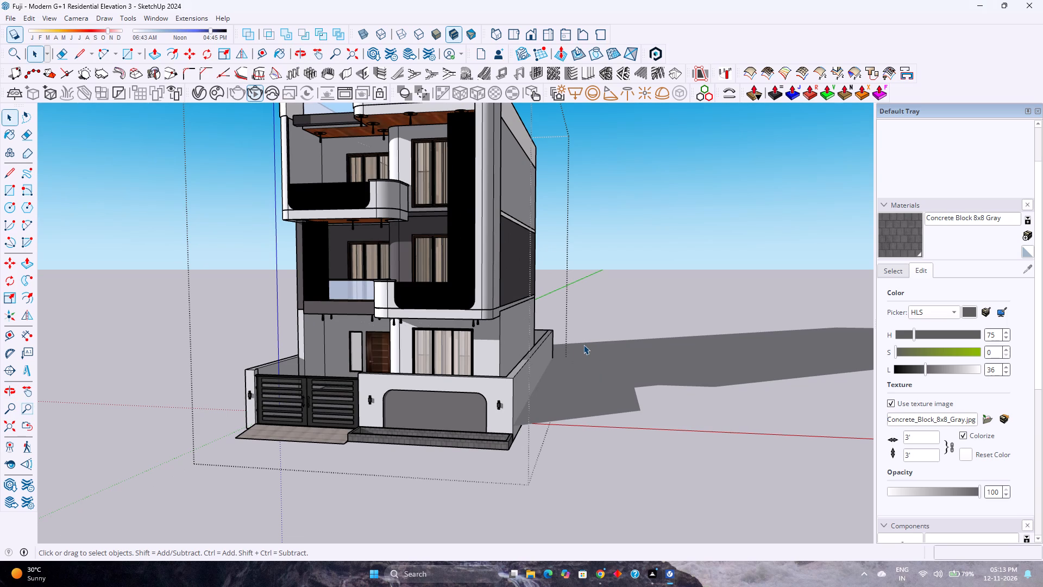
# Examine the front elevation and boundary wall lights from close, low and raised front views.
pyautogui.scroll(-3, 443, 326)
pyautogui.scroll(3, 443, 326)
pyautogui.moveTo(414, 323); pyautogui.dragTo(491, 307, button='middle')
pyautogui.middleClick(491, 307)
pyautogui.scroll(3, 406, 295)
pyautogui.moveTo(394, 250); pyautogui.dragTo(395, 233, button='middle')
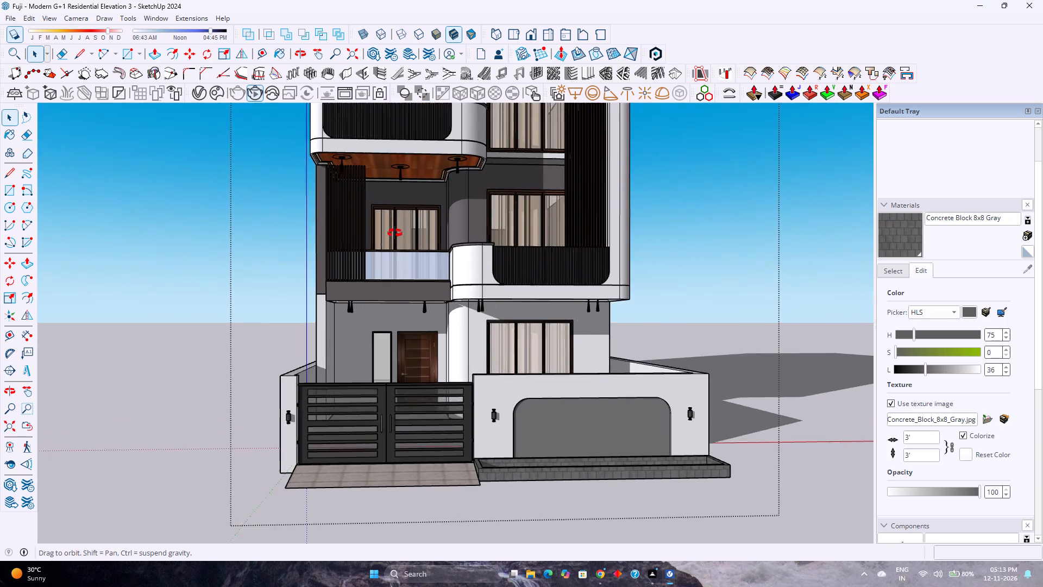
pyautogui.moveTo(395, 233); pyautogui.dragTo(369, 214, button='middle')
pyautogui.scroll(-5, 394, 263)
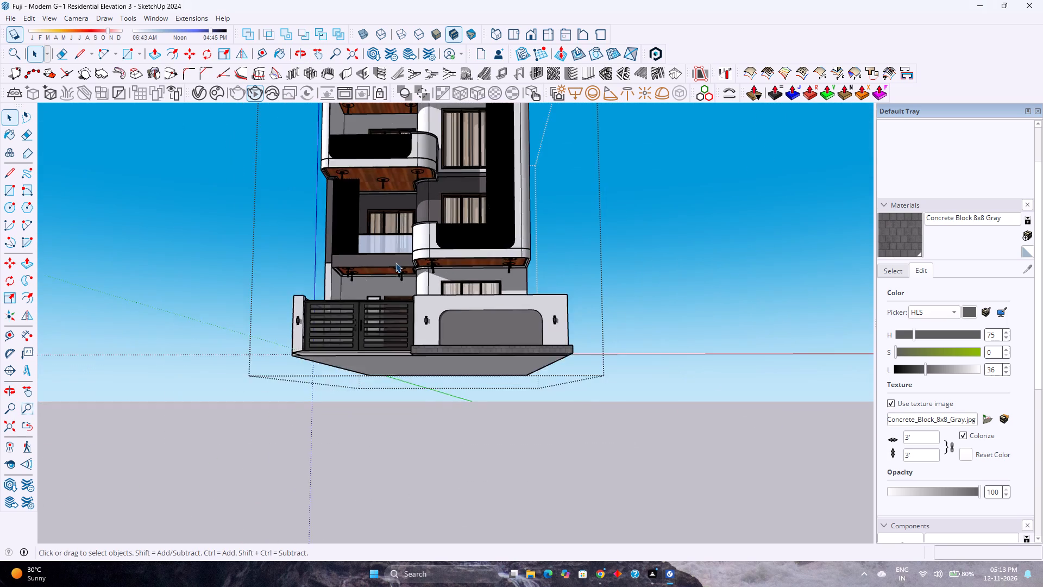
pyautogui.scroll(-2, 395, 263)
pyautogui.moveTo(404, 258); pyautogui.dragTo(412, 354, button='middle')
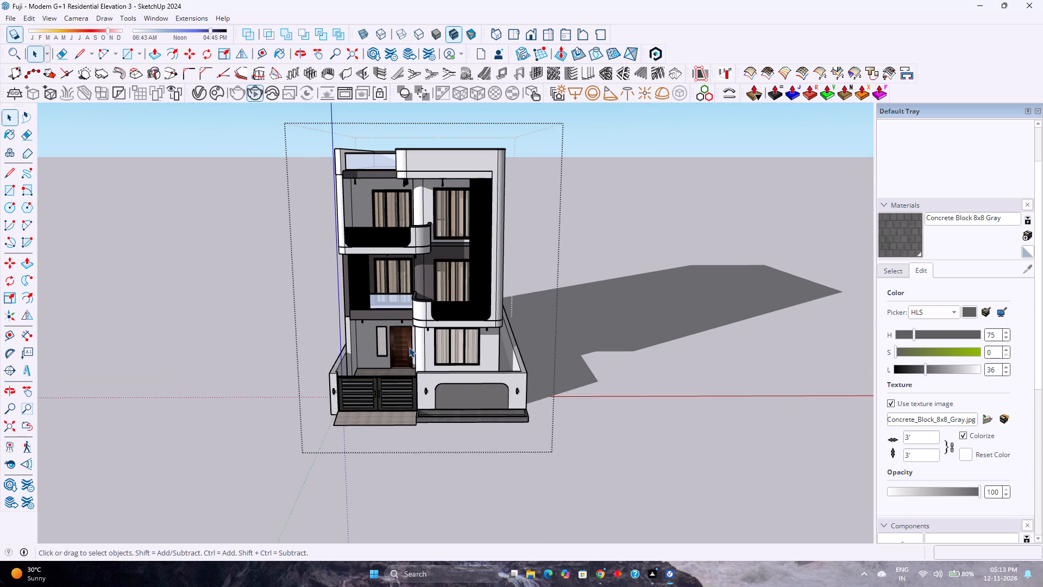
pyautogui.scroll(2, 435, 299)
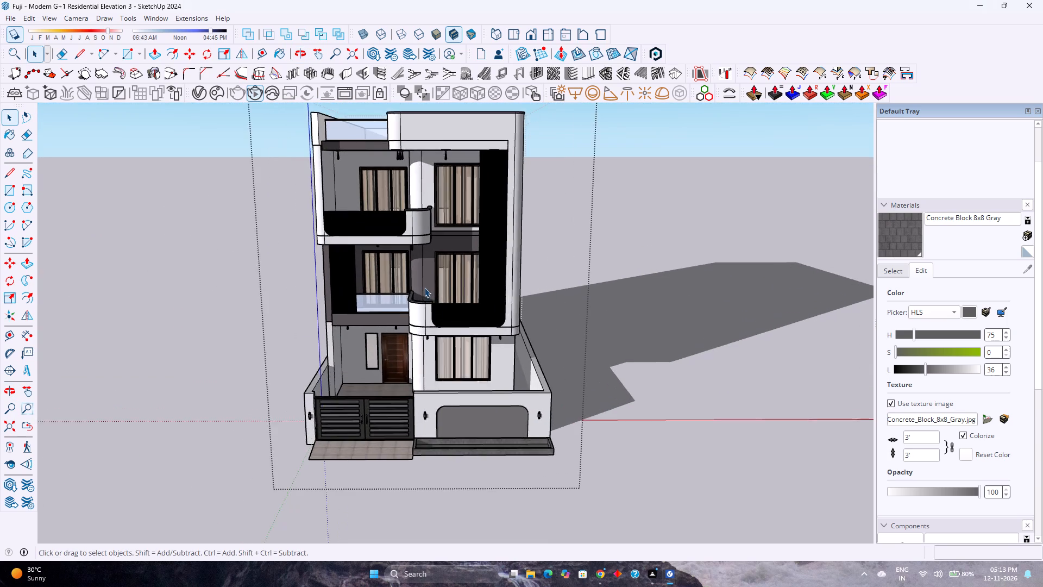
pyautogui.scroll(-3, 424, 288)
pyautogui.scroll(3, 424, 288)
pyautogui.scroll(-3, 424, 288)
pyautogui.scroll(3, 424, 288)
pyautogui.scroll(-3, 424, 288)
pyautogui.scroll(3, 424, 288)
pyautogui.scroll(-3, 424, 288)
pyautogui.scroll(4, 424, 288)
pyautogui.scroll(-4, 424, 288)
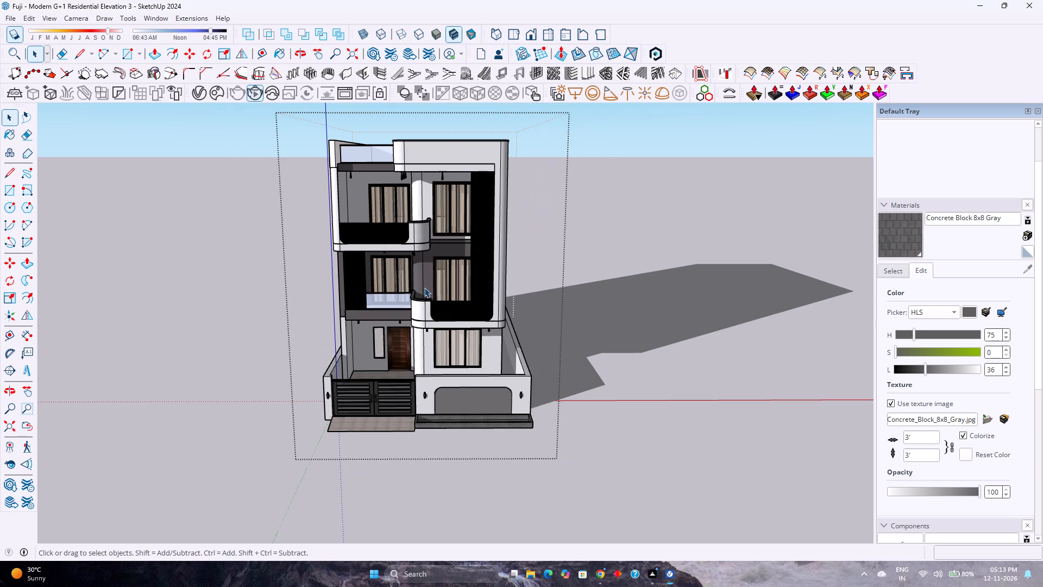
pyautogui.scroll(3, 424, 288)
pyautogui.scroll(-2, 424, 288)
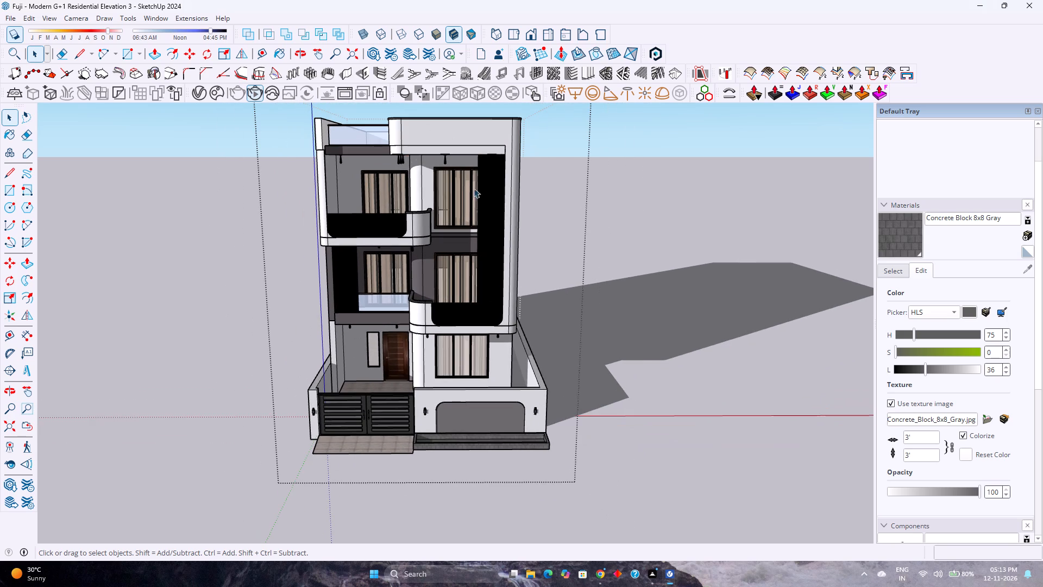
# Save the model with the whole building fitted in the standard front view.
pyautogui.click(530, 30)
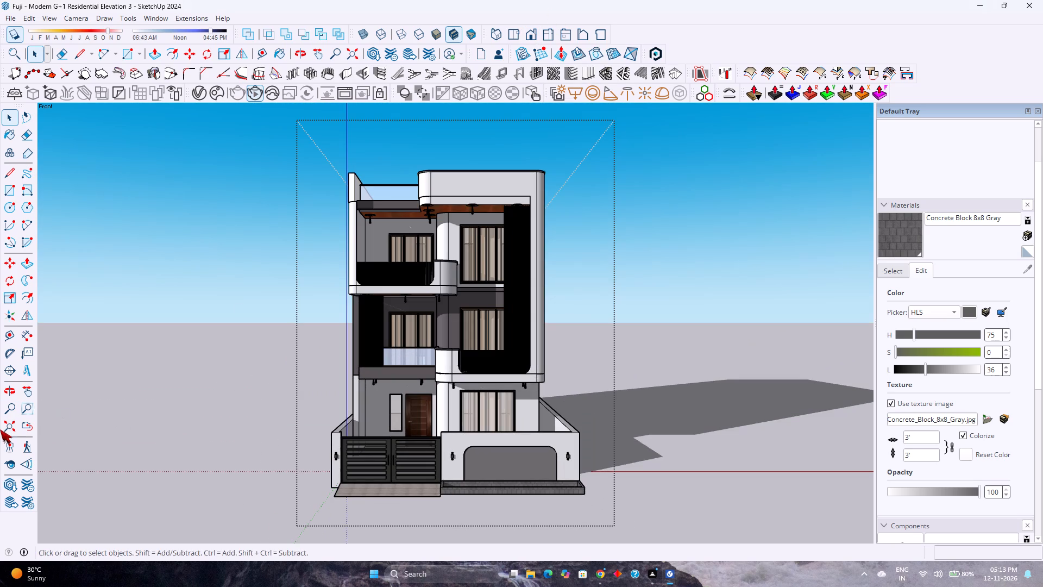
pyautogui.click(8, 424)
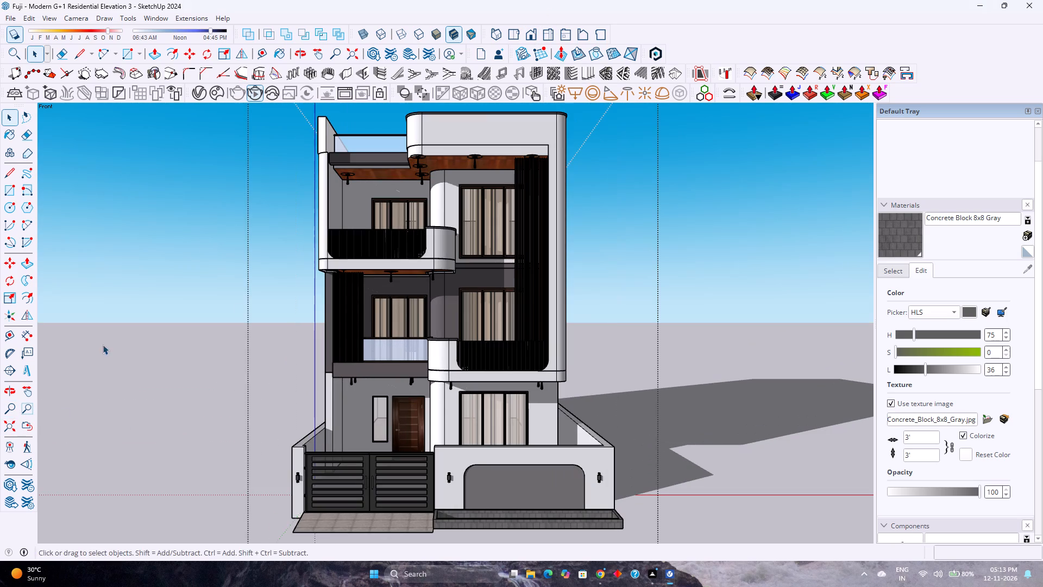
pyautogui.click(7, 16)
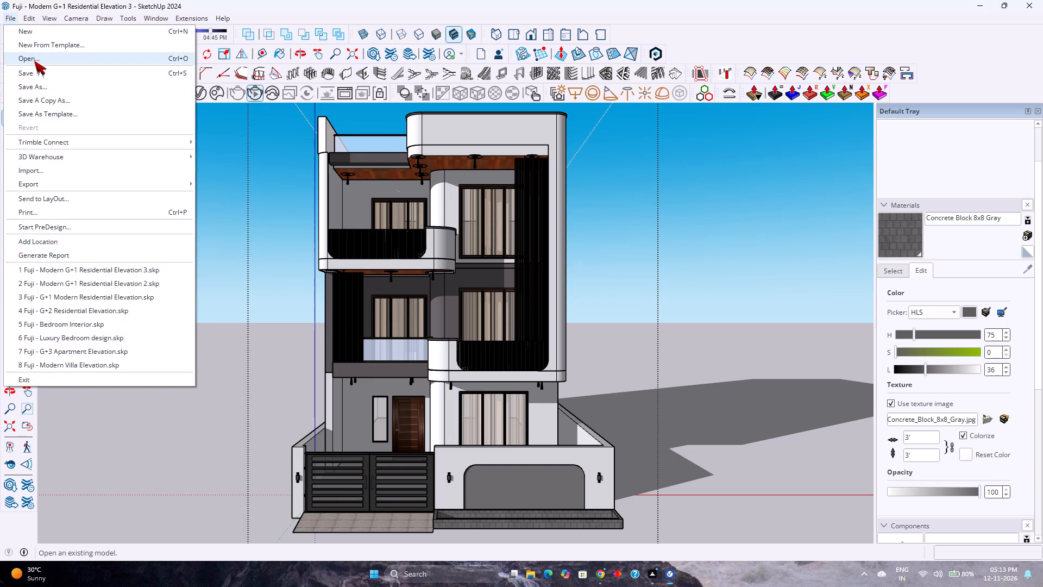
pyautogui.click(38, 74)
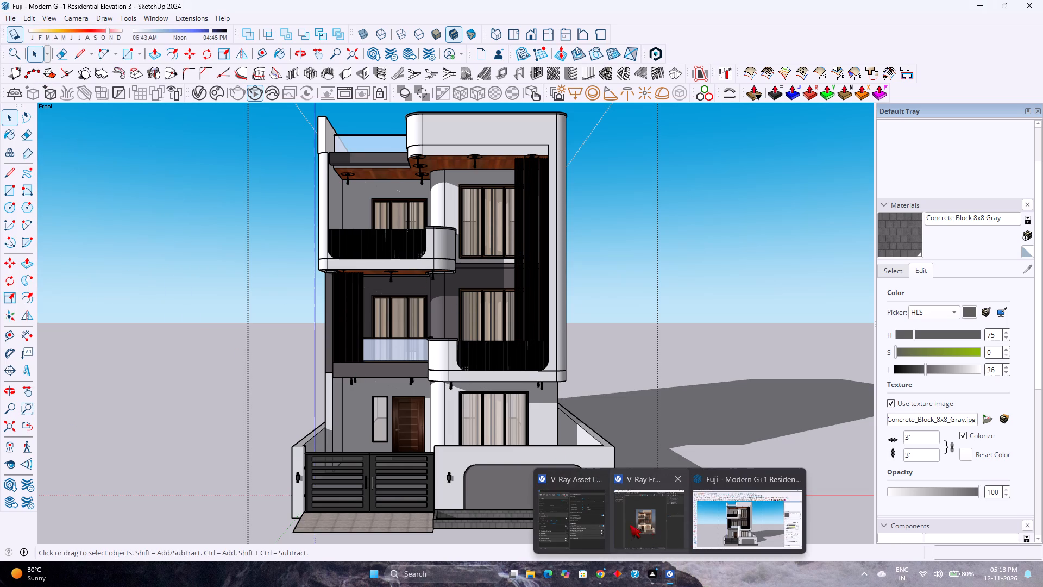
# Examine the scene's lights and the Spot Light and SunLight settings in the V-Ray Asset Editor.
pyautogui.click(571, 517)
pyautogui.click(463, 119)
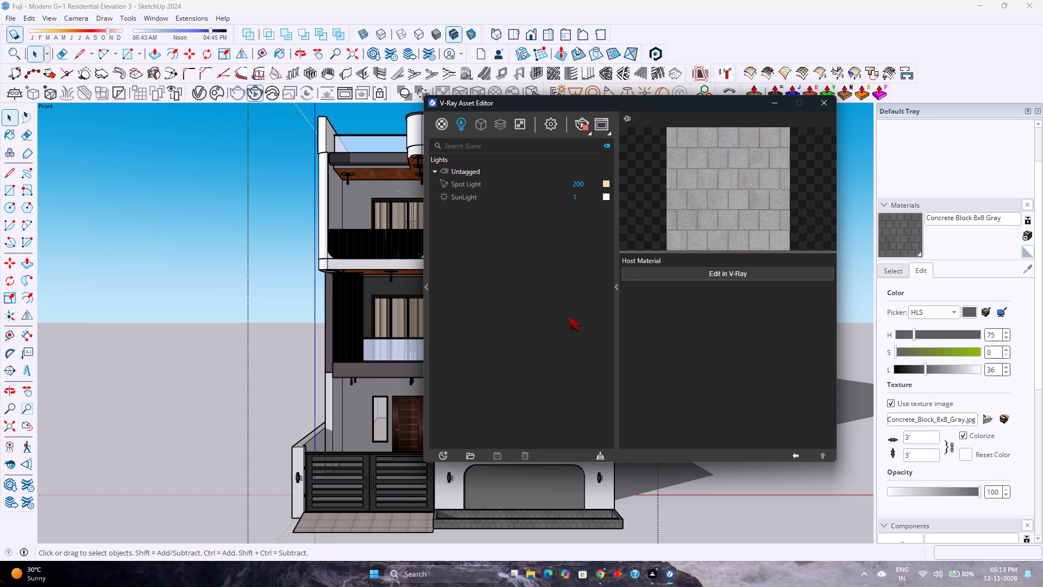
pyautogui.click(497, 286)
pyautogui.click(817, 103)
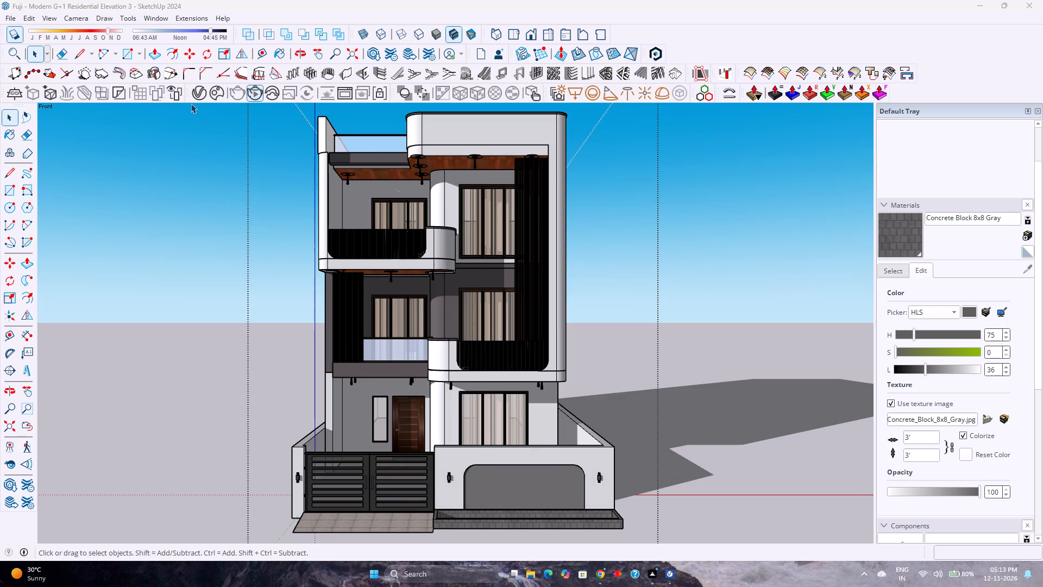
pyautogui.click(198, 95)
pyautogui.click(439, 124)
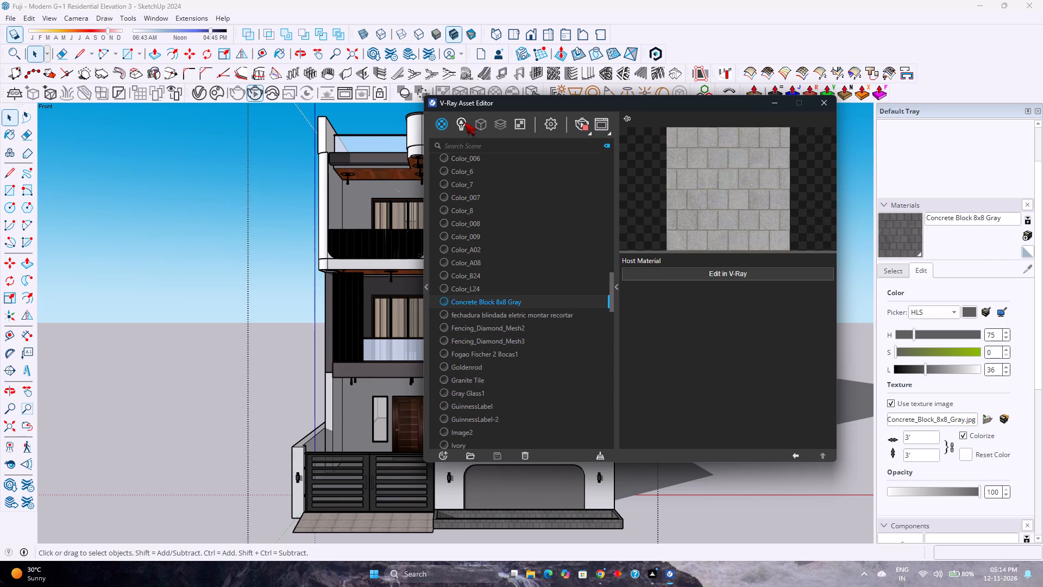
pyautogui.click(464, 122)
pyautogui.click(486, 188)
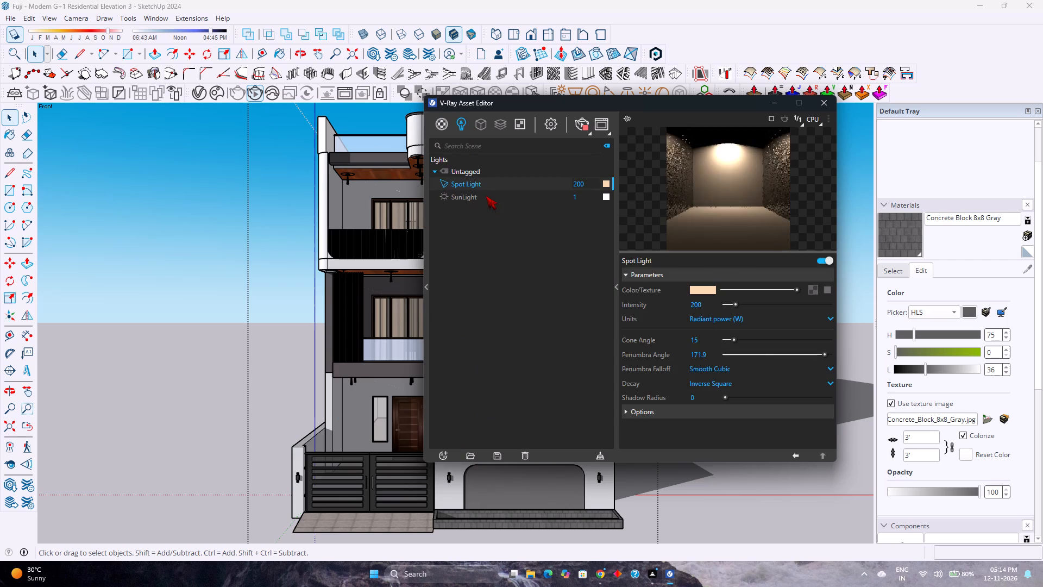
pyautogui.click(487, 199)
pyautogui.click(824, 108)
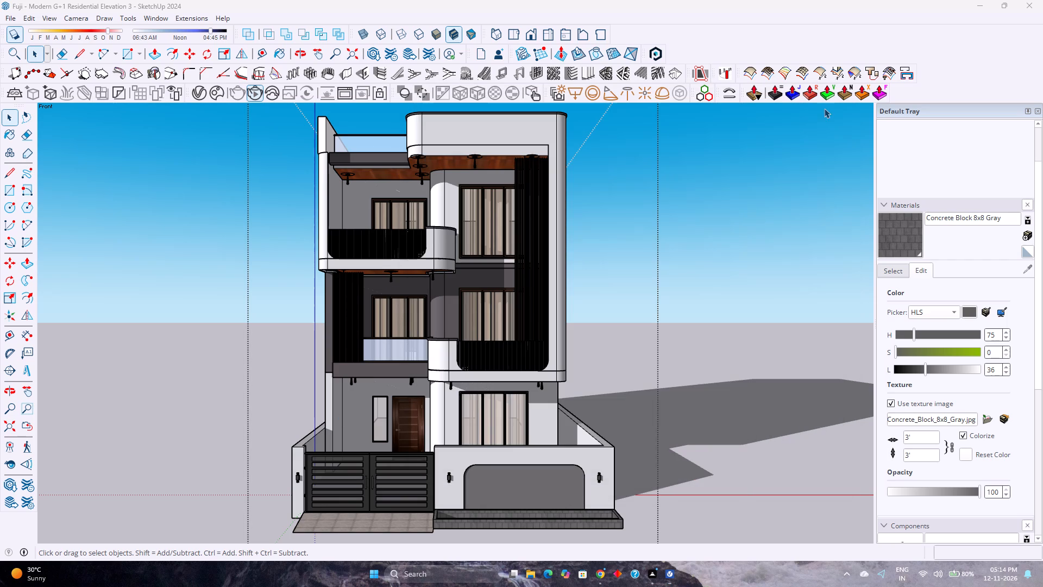
# Inspect the wall light at the arched recess's outer side by opening its nested parts and checking the V-Ray materials list.
pyautogui.scroll(7, 611, 503)
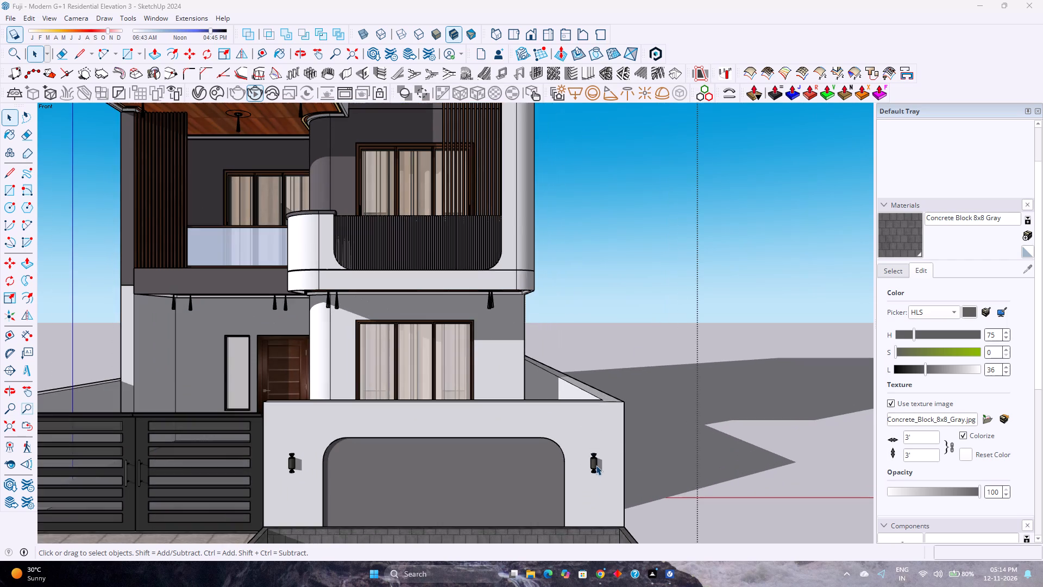
pyautogui.doubleClick(596, 465)
pyautogui.scroll(4, 596, 465)
pyautogui.click(596, 465)
pyautogui.doubleClick(596, 465)
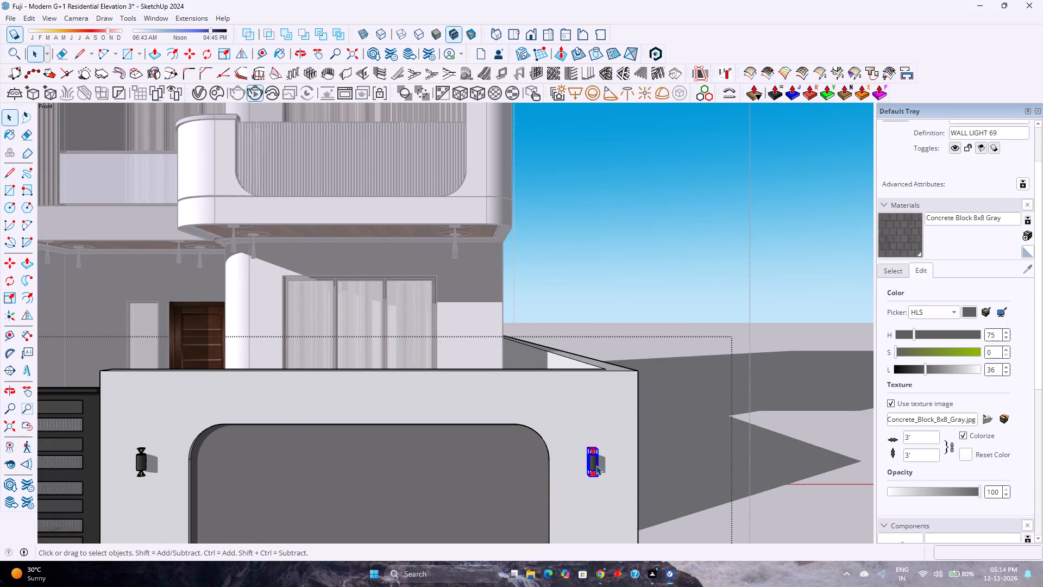
pyautogui.click(594, 449)
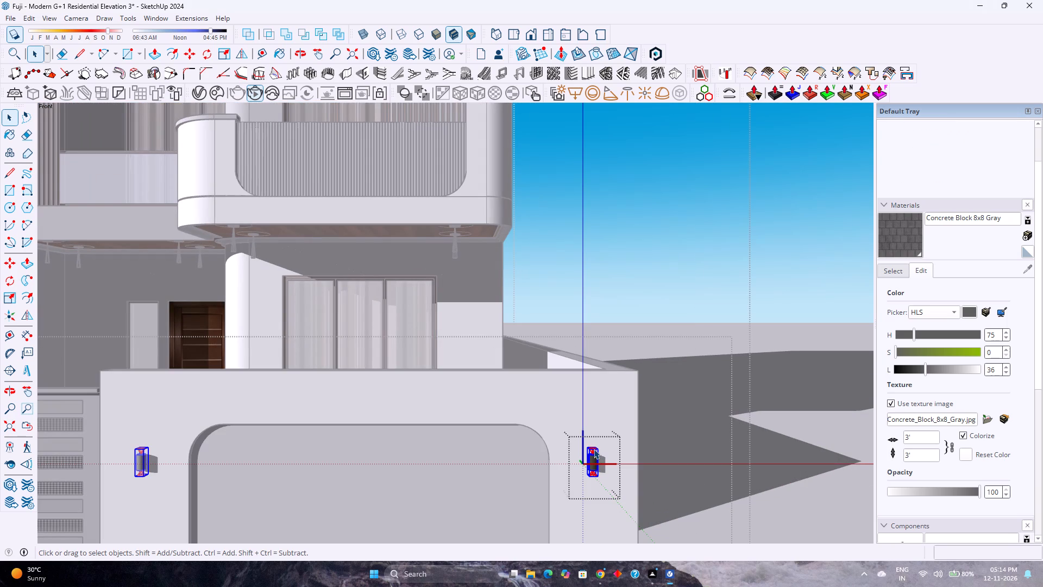
pyautogui.doubleClick(593, 449)
pyautogui.click(593, 449)
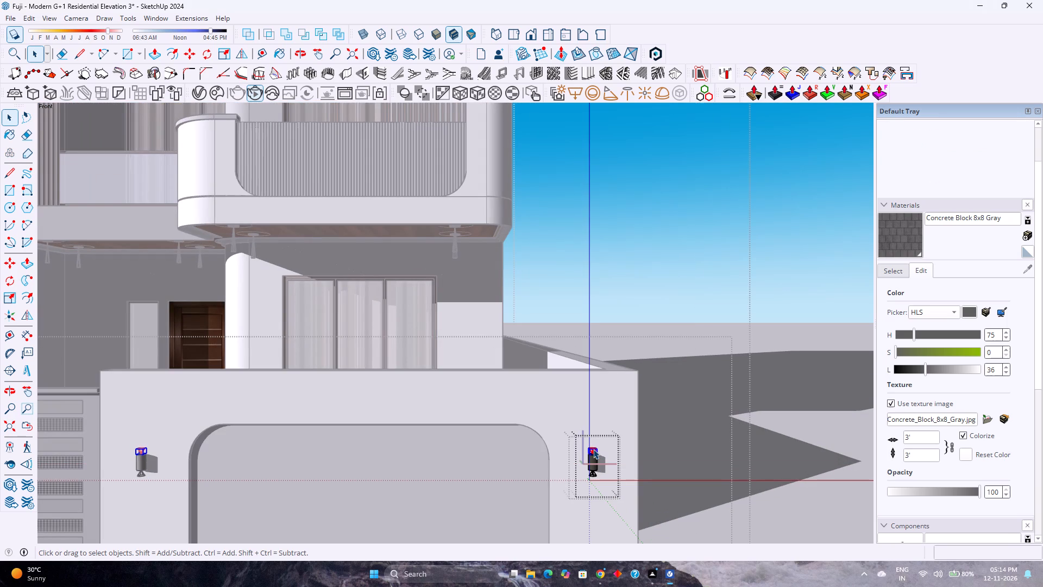
pyautogui.click(200, 93)
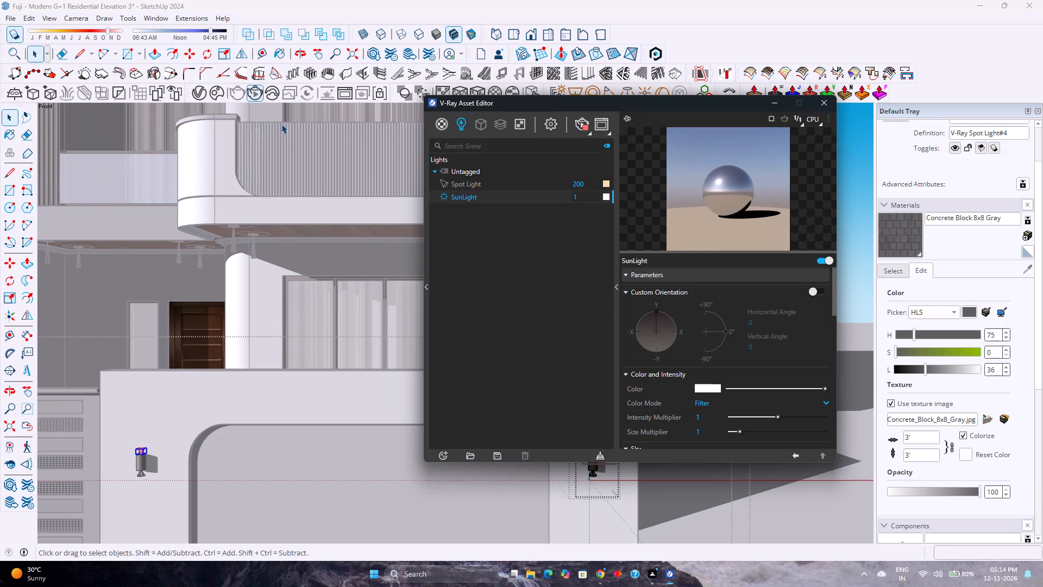
pyautogui.click(437, 123)
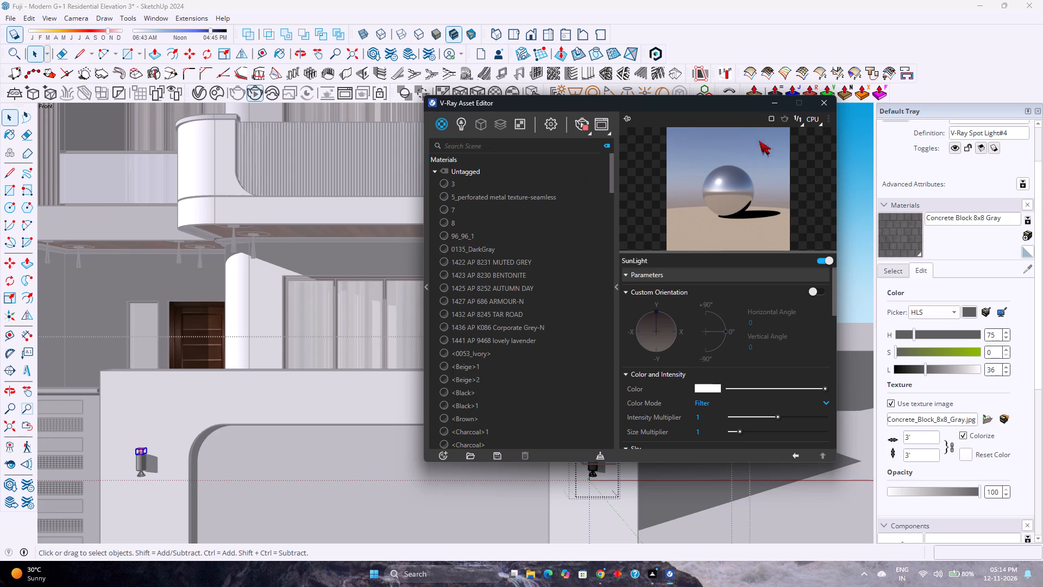
pyautogui.click(827, 106)
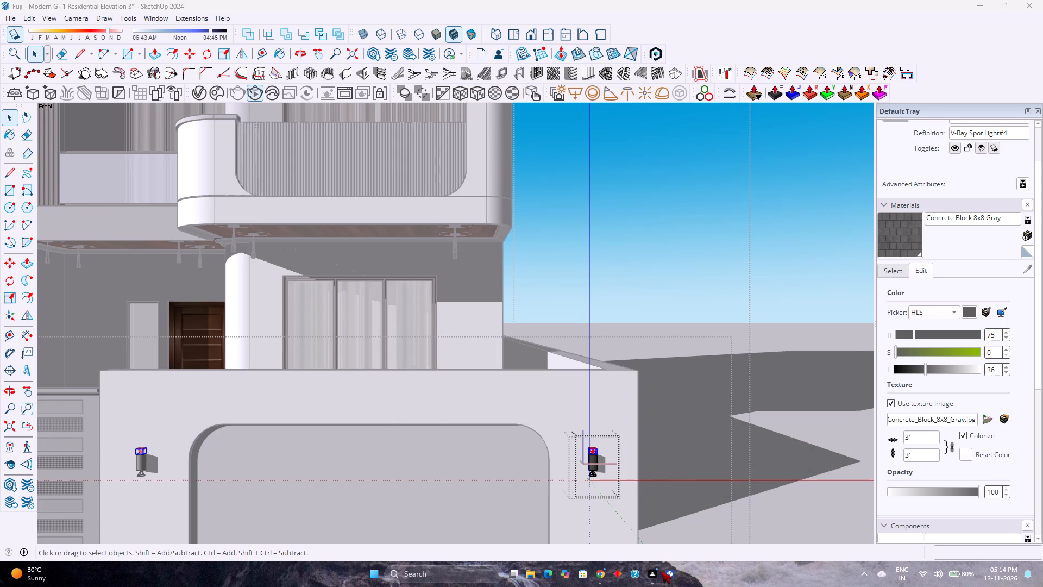
pyautogui.click(638, 482)
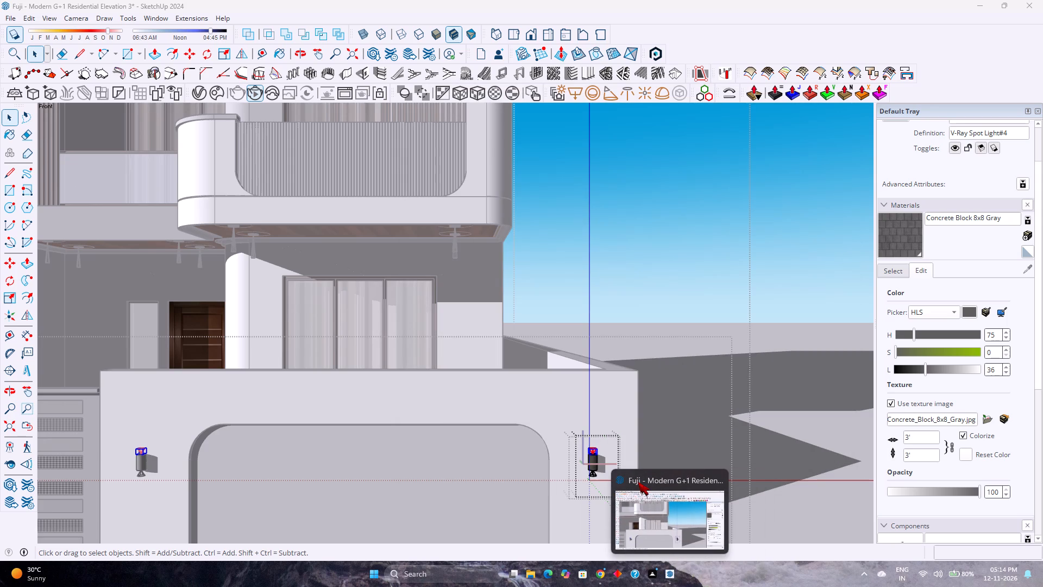
# Inspect the spot light atop the same wall light against the V-Ray lights list, then close the nested components.
pyautogui.click(591, 458)
pyautogui.scroll(1, 594, 455)
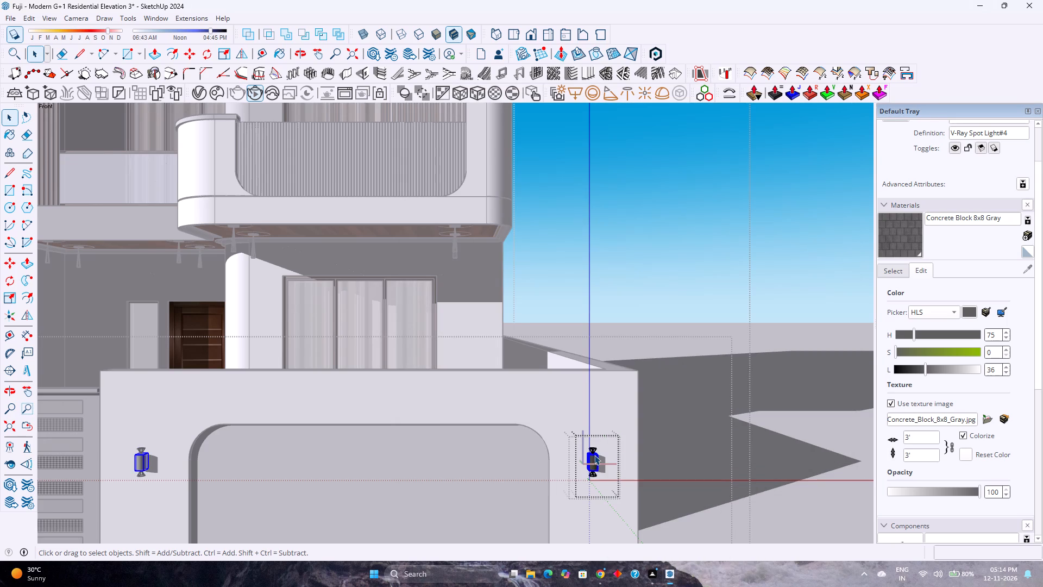
pyautogui.scroll(2, 594, 455)
pyautogui.click(592, 450)
pyautogui.scroll(15, 592, 450)
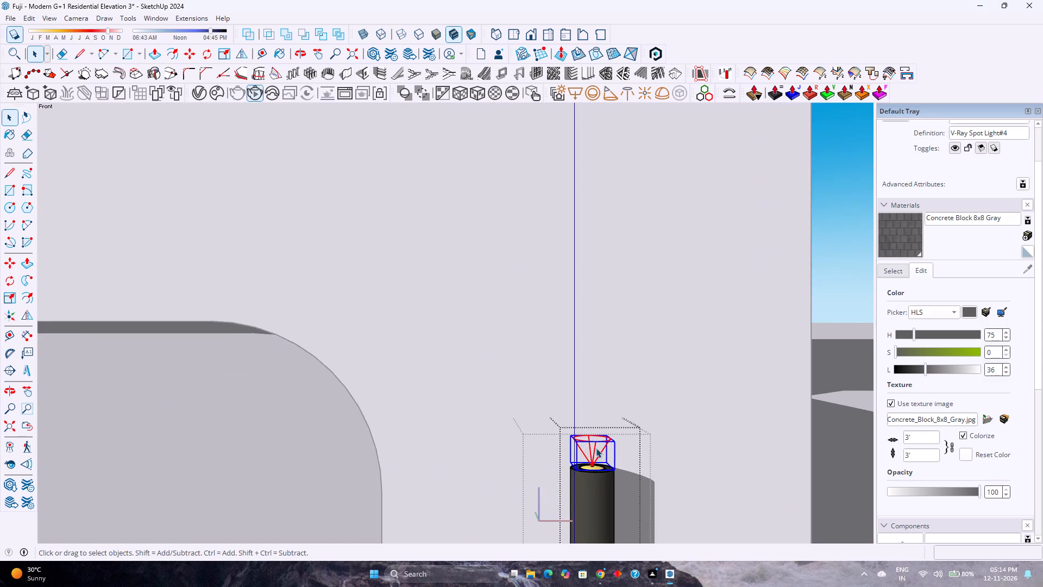
pyautogui.scroll(3, 596, 448)
pyautogui.moveTo(598, 447); pyautogui.dragTo(547, 501, button='middle')
pyautogui.doubleClick(574, 478)
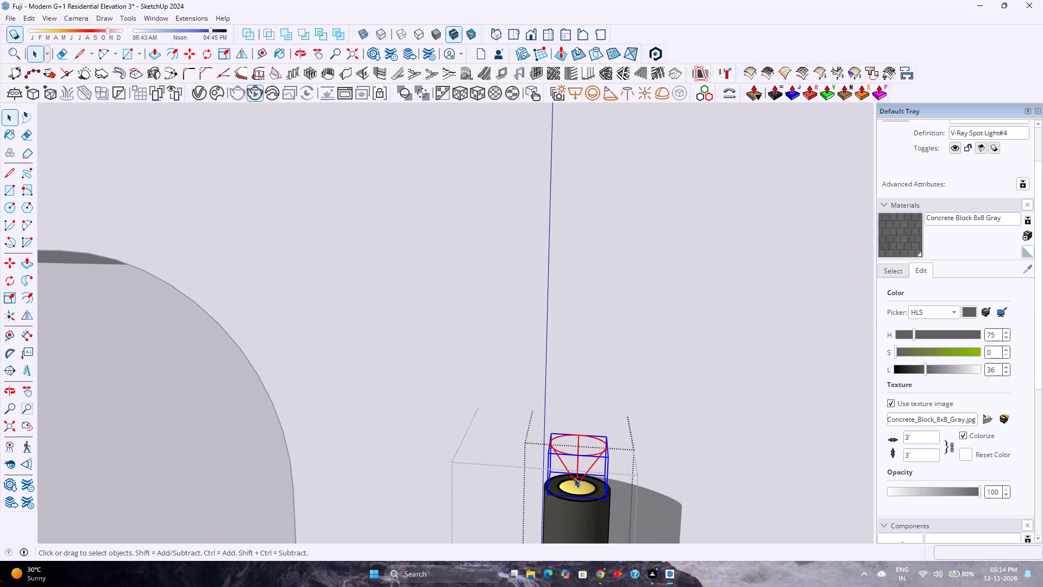
pyautogui.click(575, 476)
pyautogui.click(578, 454)
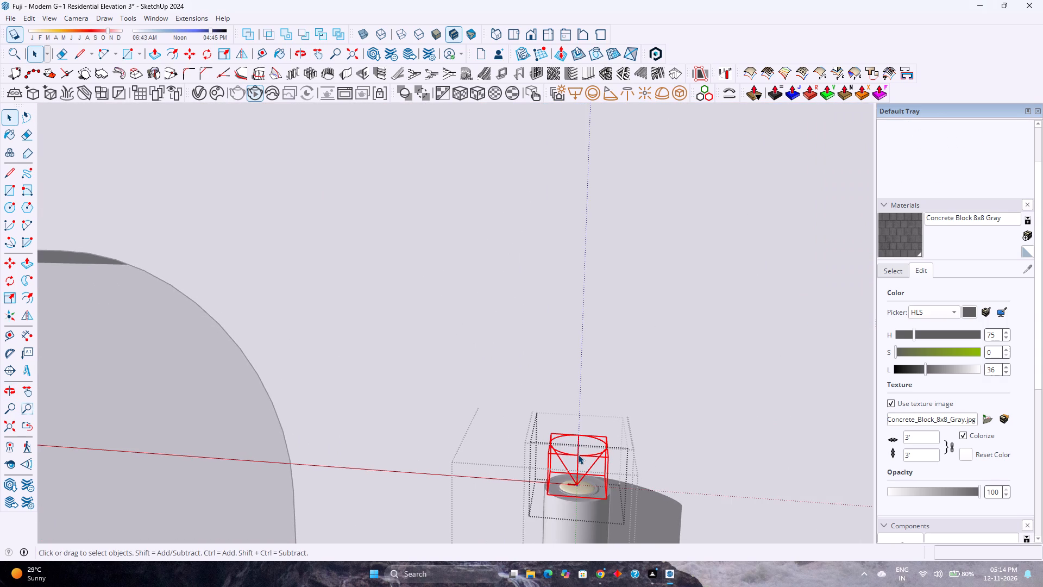
pyautogui.click(203, 94)
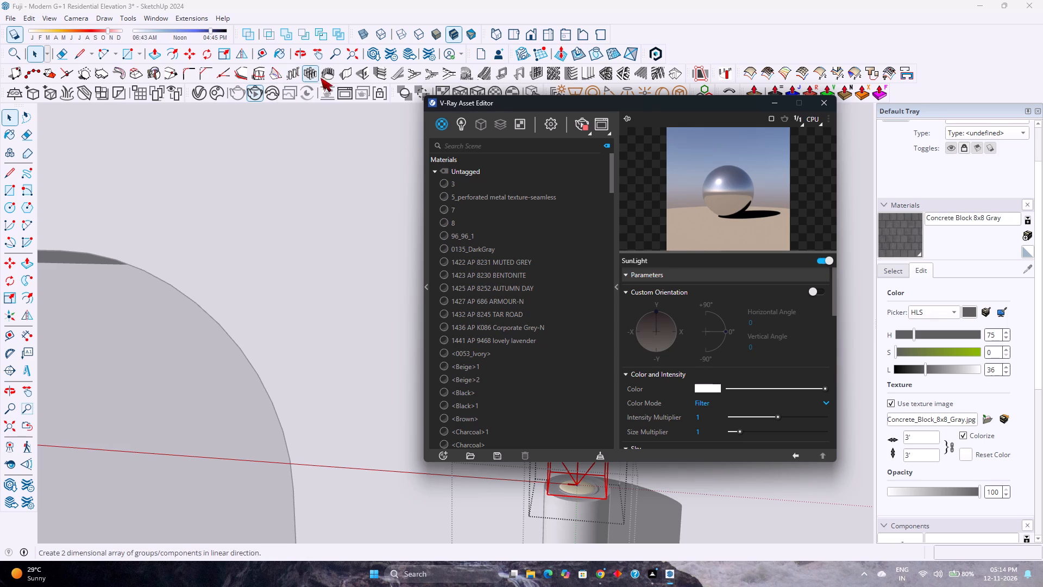
pyautogui.click(463, 135)
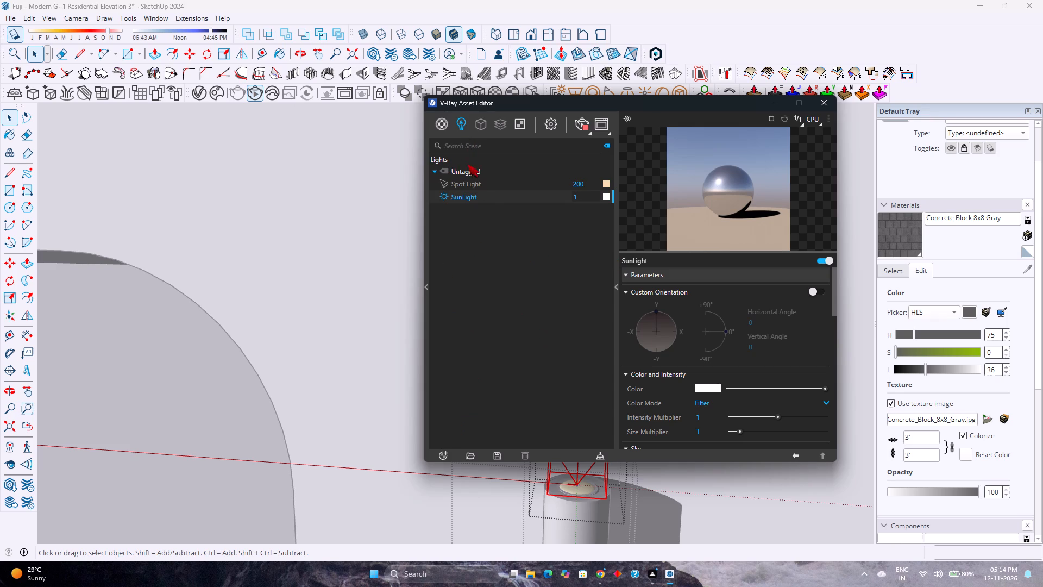
pyautogui.click(831, 107)
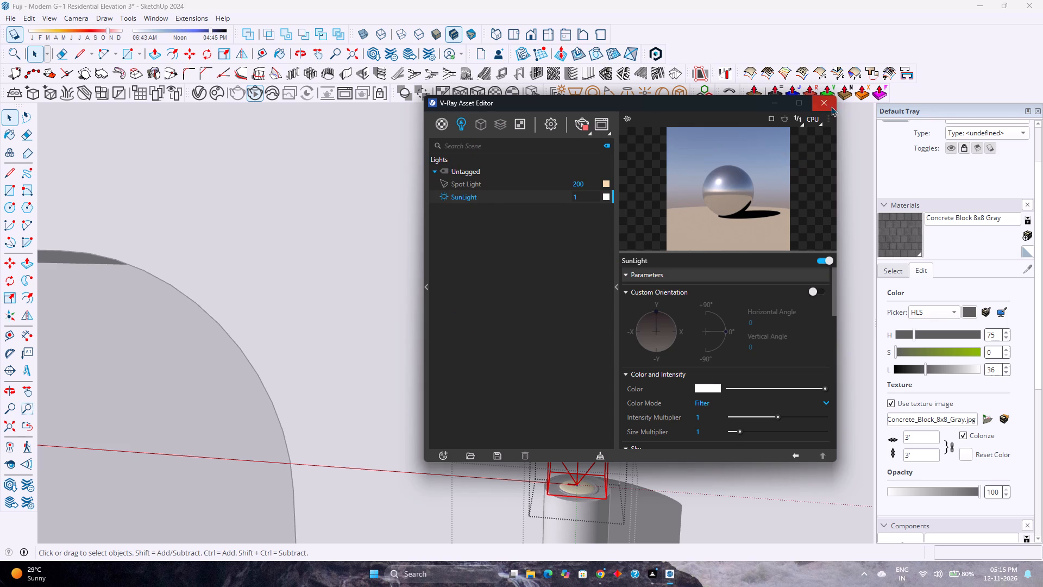
pyautogui.scroll(-9, 402, 324)
pyautogui.tripleClick(681, 339)
pyautogui.click(681, 339)
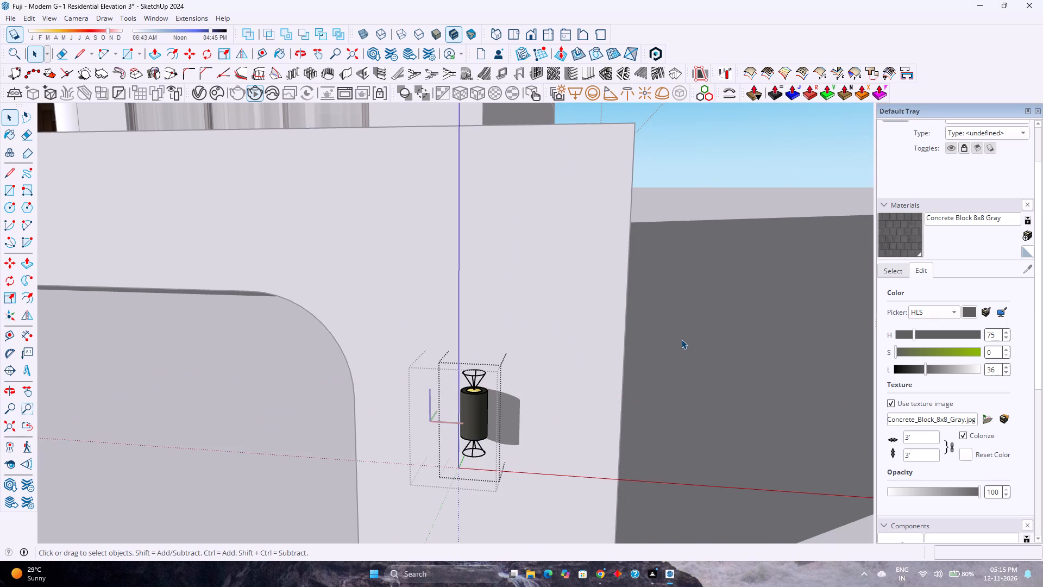
pyautogui.scroll(-18, 681, 339)
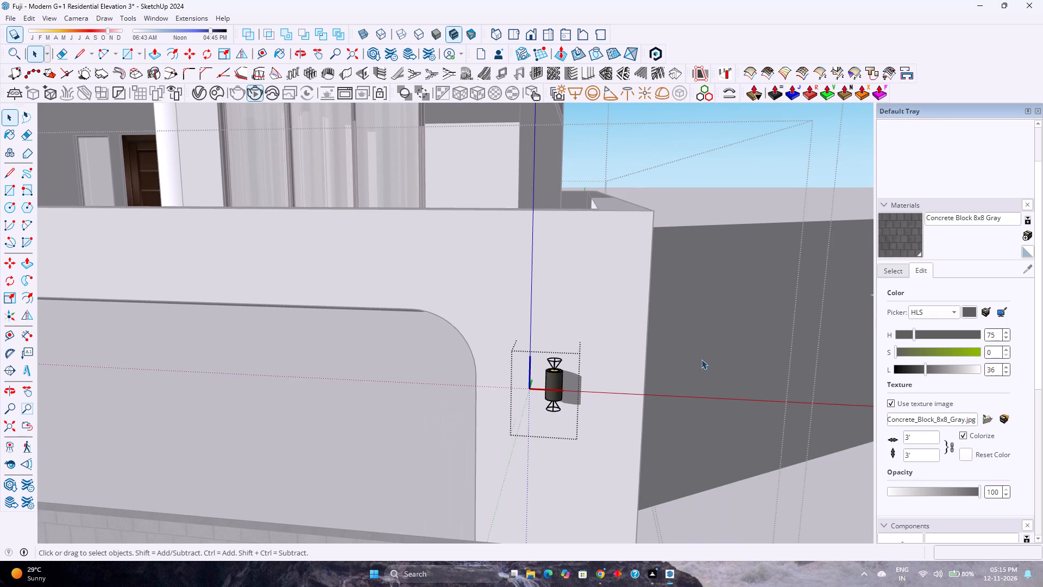
pyautogui.scroll(-20, 701, 359)
pyautogui.scroll(-6, 701, 359)
pyautogui.click(152, 419)
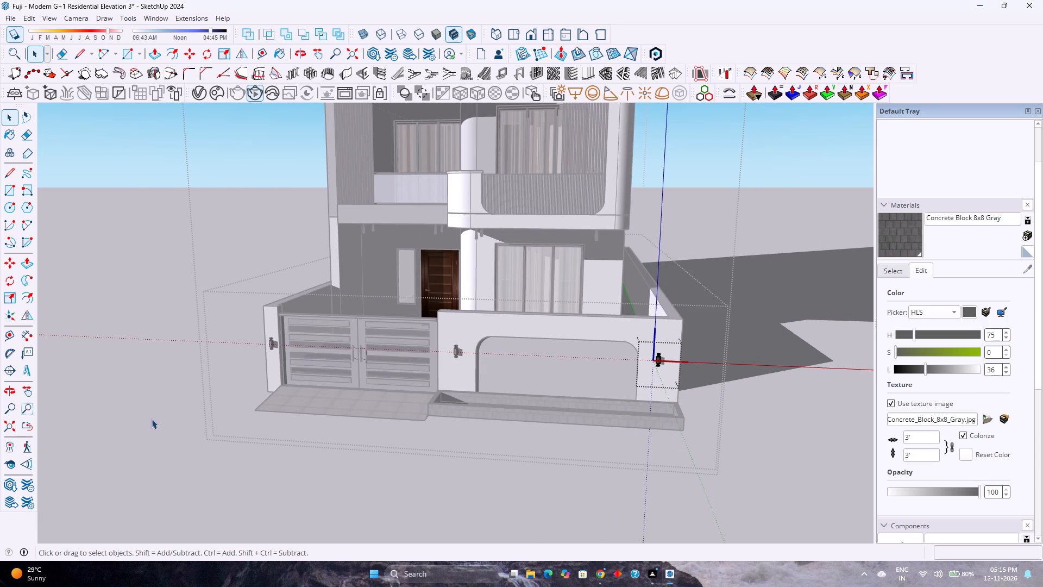
# Delete all instances of the WALL LIGHT 69 component from the boundary wall group.
pyautogui.click(272, 345)
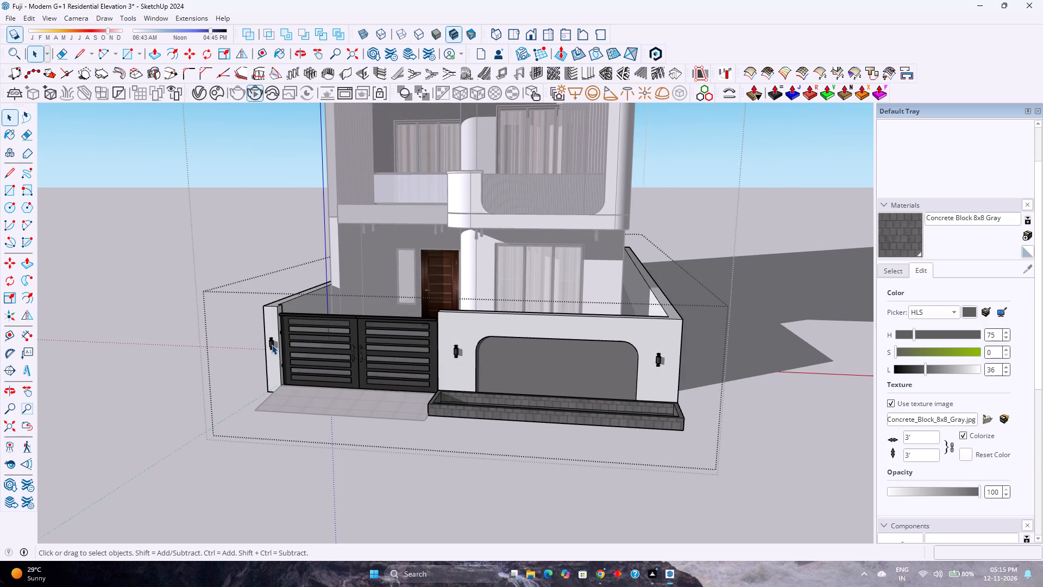
pyautogui.rightClick(272, 345)
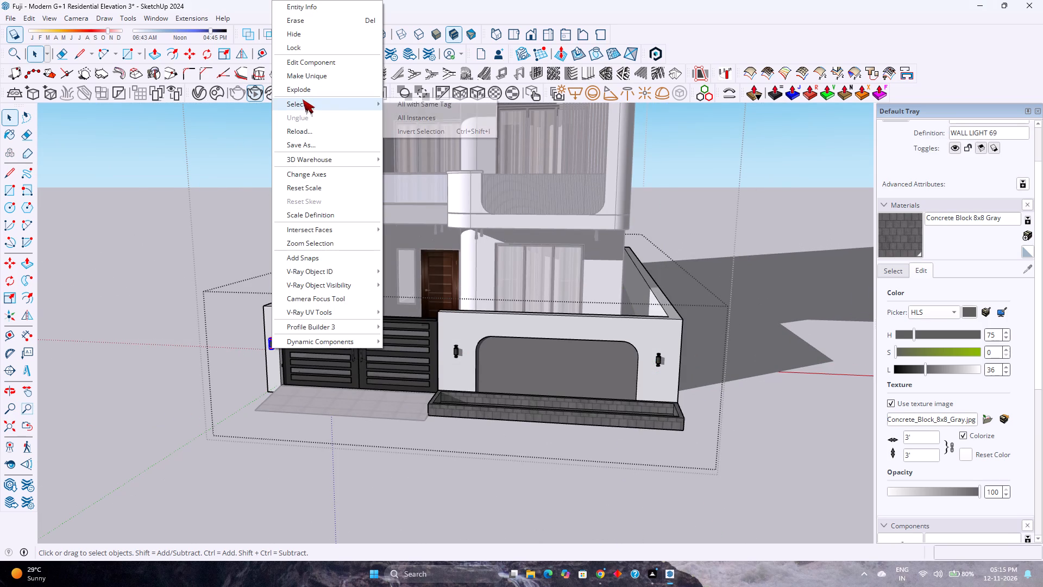
pyautogui.click(420, 113)
pyautogui.press('Delete')
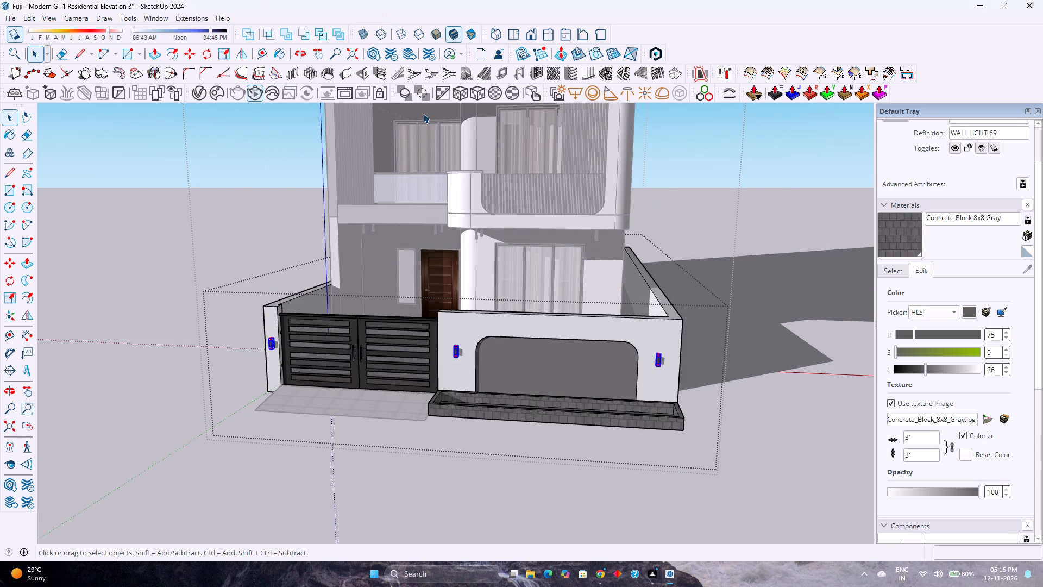
# Browse the wall light models in 3D Warehouse for a replacement fixture for the boundary wall.
pyautogui.click(158, 22)
pyautogui.click(204, 105)
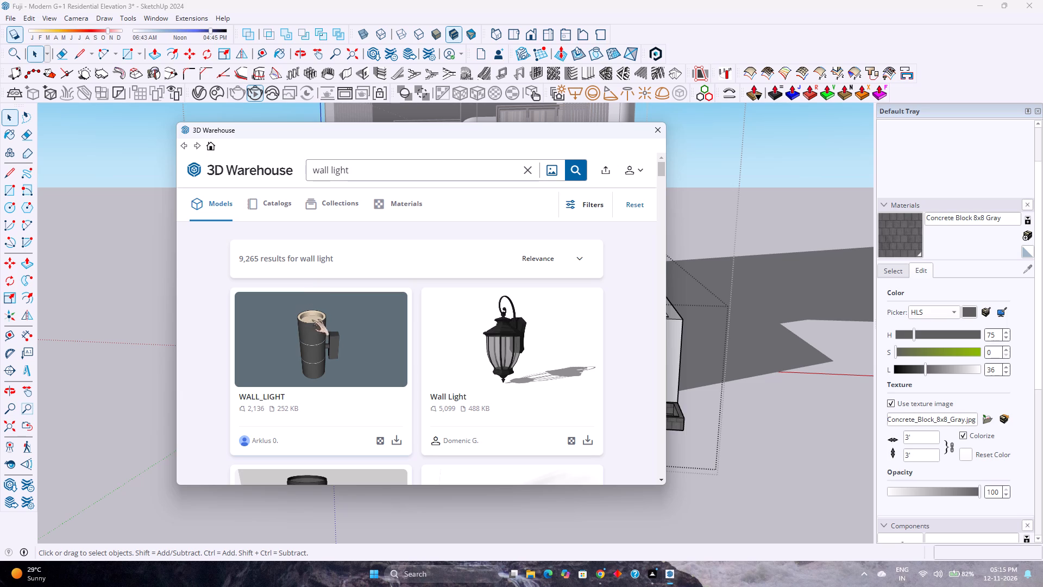
pyautogui.scroll(-19, 325, 326)
pyautogui.scroll(-2, 334, 321)
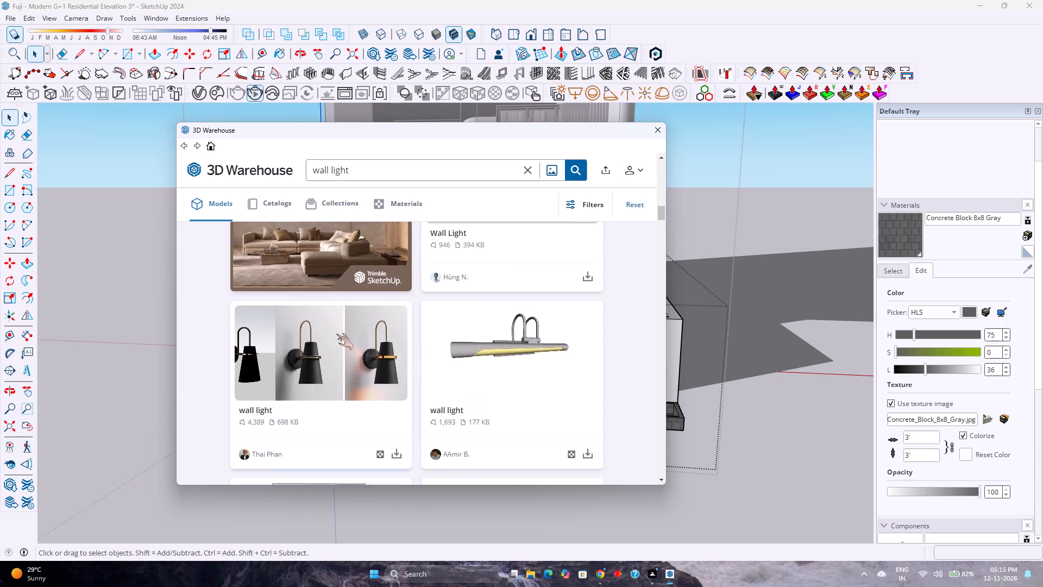
pyautogui.scroll(-6, 336, 334)
pyautogui.scroll(-4, 244, 347)
pyautogui.scroll(-3, 395, 357)
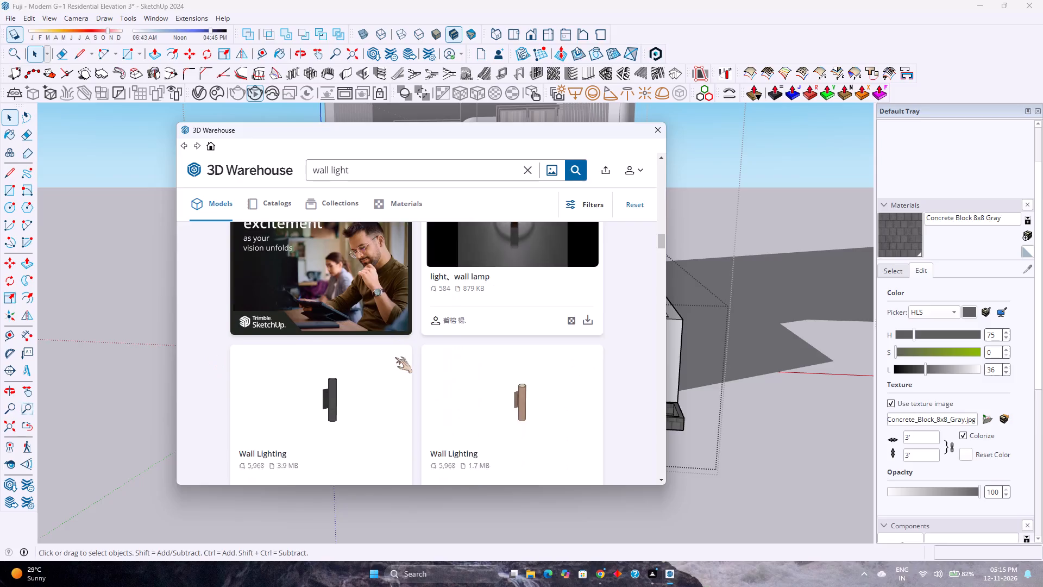
pyautogui.scroll(-5, 395, 357)
pyautogui.scroll(2, 392, 346)
pyautogui.scroll(-1, 390, 343)
pyautogui.scroll(1, 390, 343)
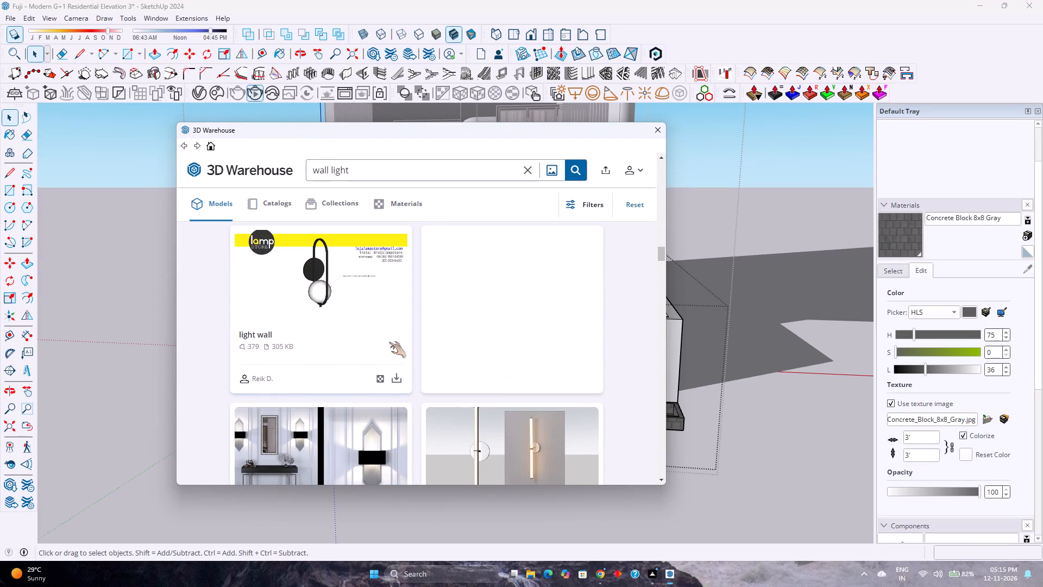
pyautogui.scroll(1, 389, 342)
pyautogui.scroll(-8, 389, 342)
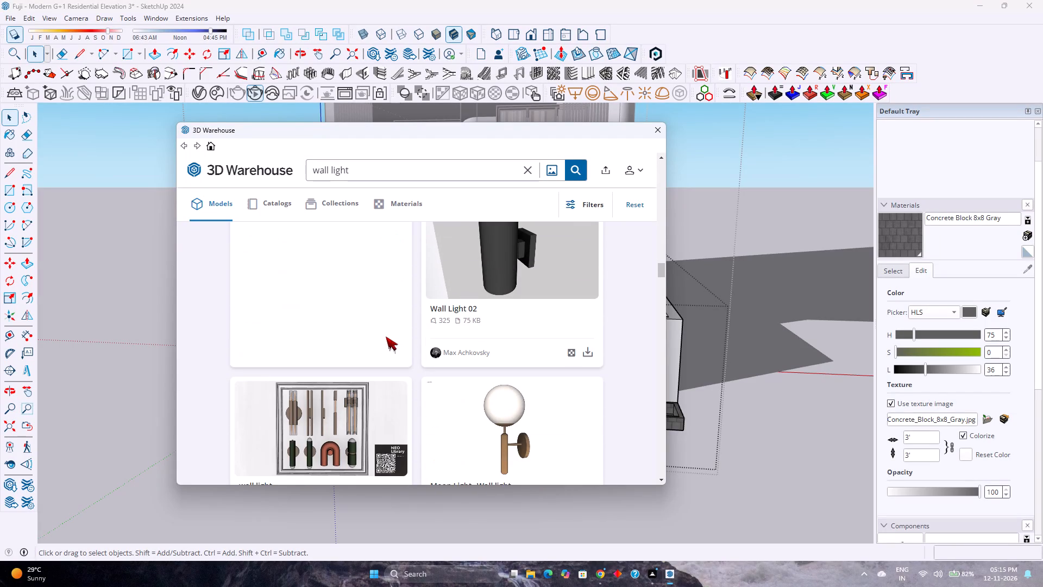
pyautogui.scroll(-11, 386, 336)
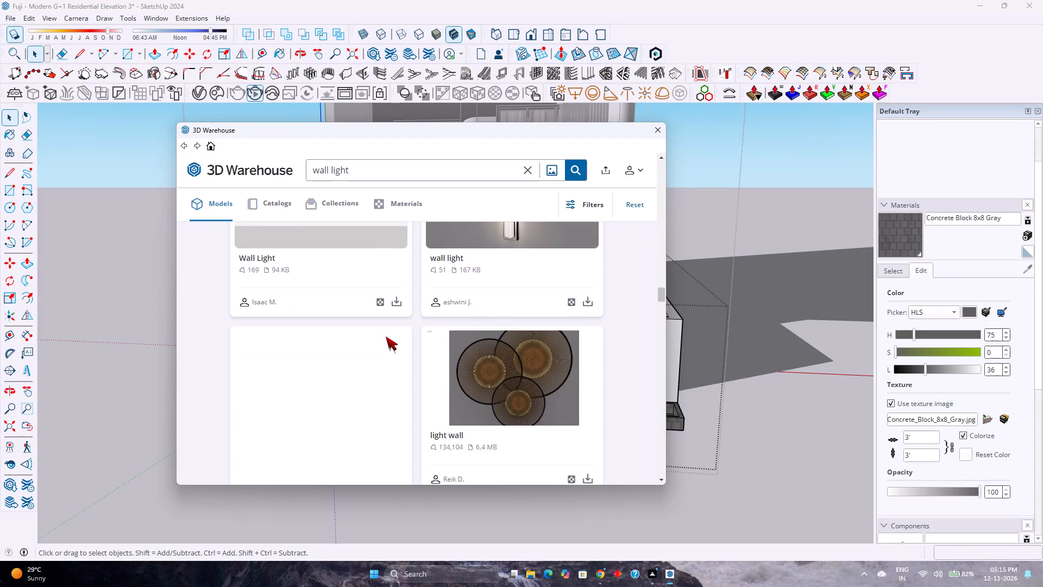
pyautogui.scroll(-5, 386, 336)
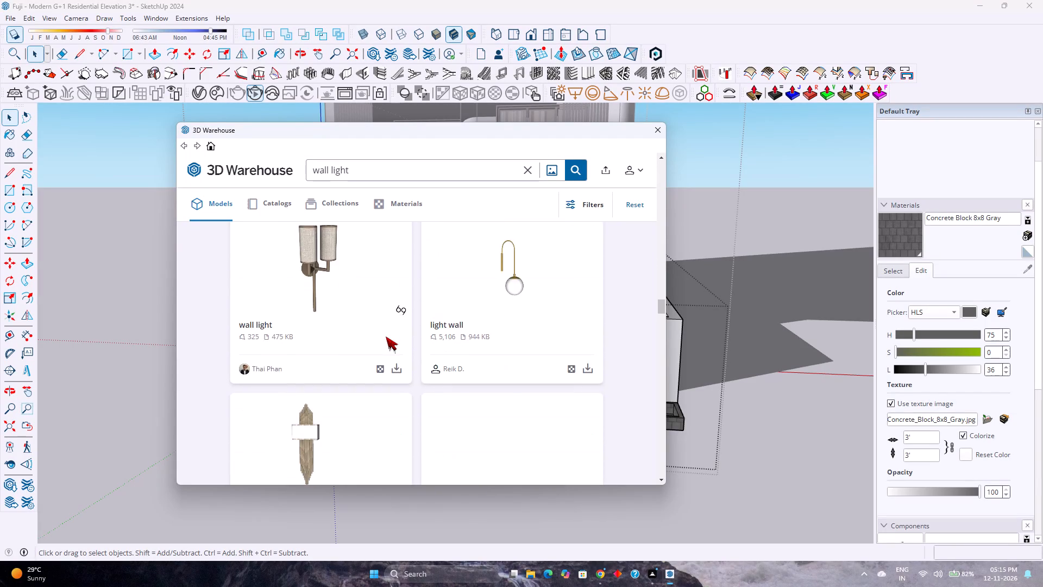
pyautogui.scroll(-7, 386, 336)
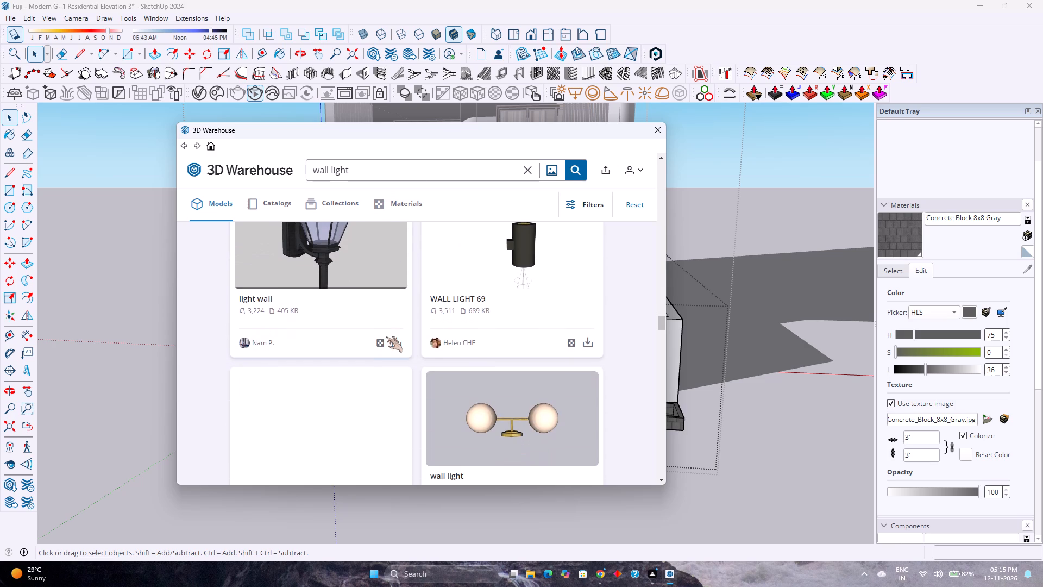
pyautogui.scroll(-6, 386, 336)
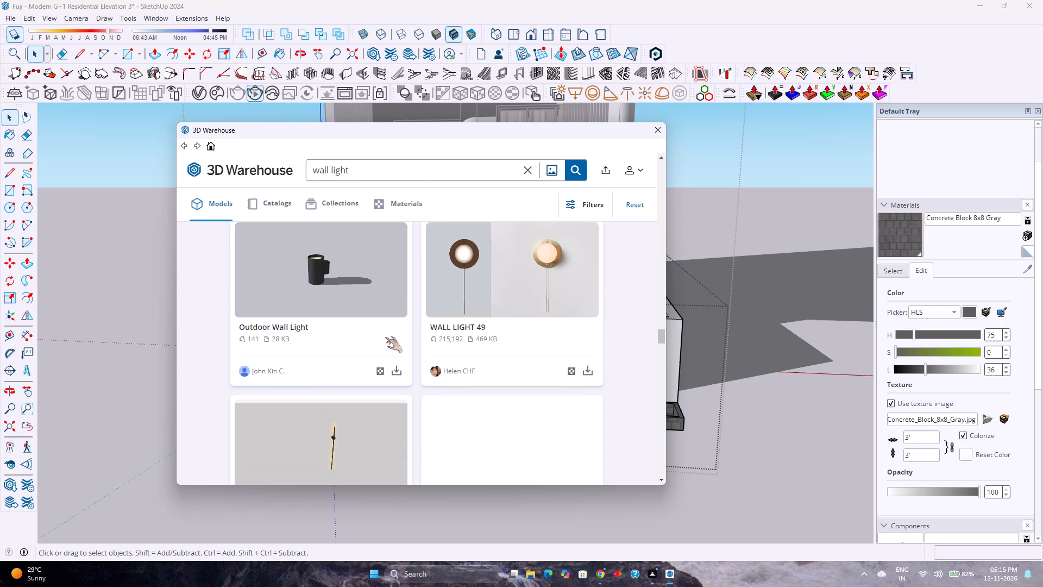
pyautogui.scroll(-6, 385, 338)
pyautogui.scroll(1, 382, 346)
pyautogui.scroll(-5, 382, 346)
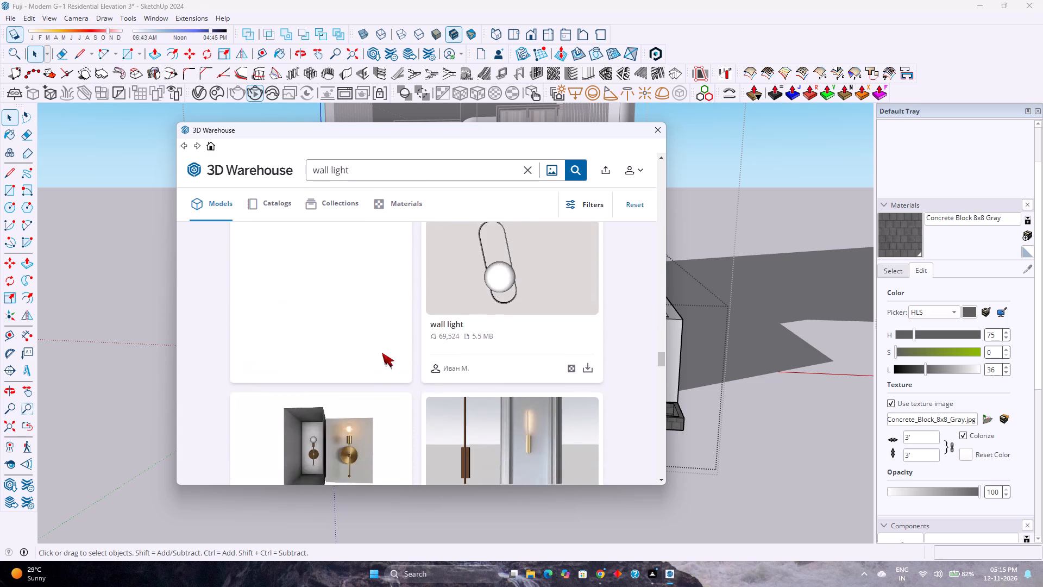
pyautogui.scroll(5, 382, 353)
pyautogui.scroll(-14, 386, 351)
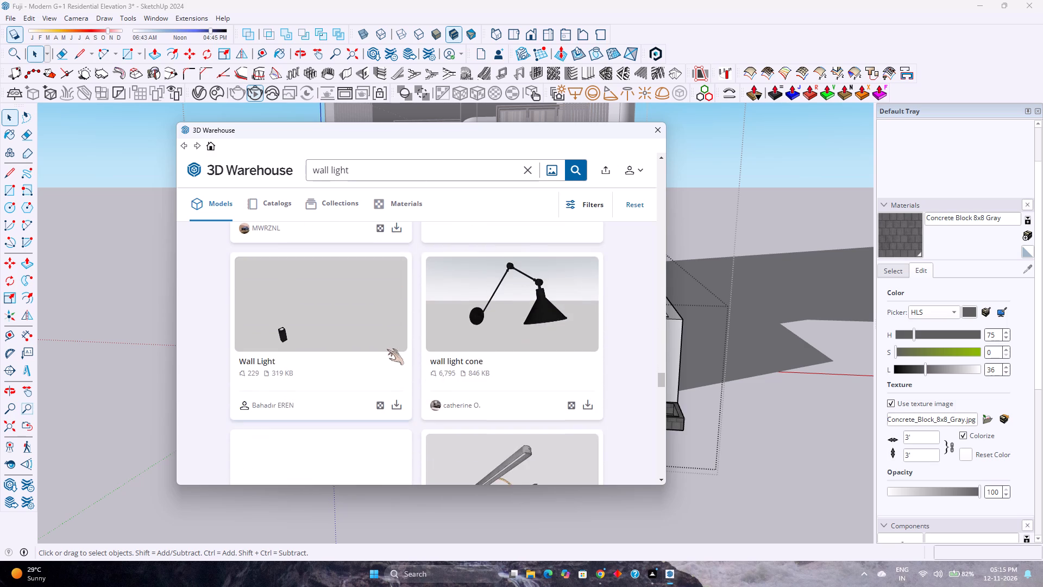
pyautogui.scroll(-4, 387, 349)
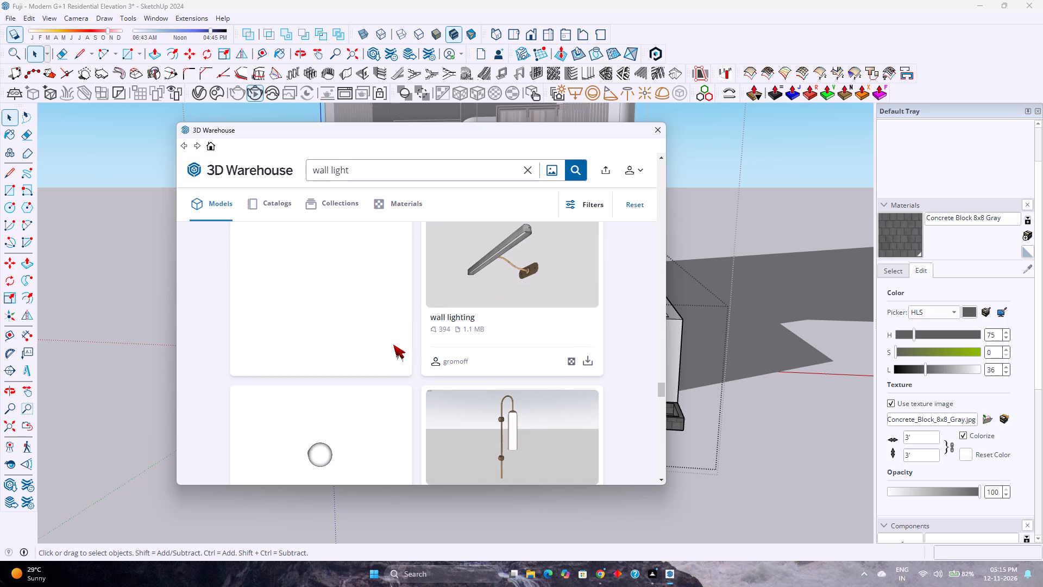
pyautogui.scroll(-7, 408, 395)
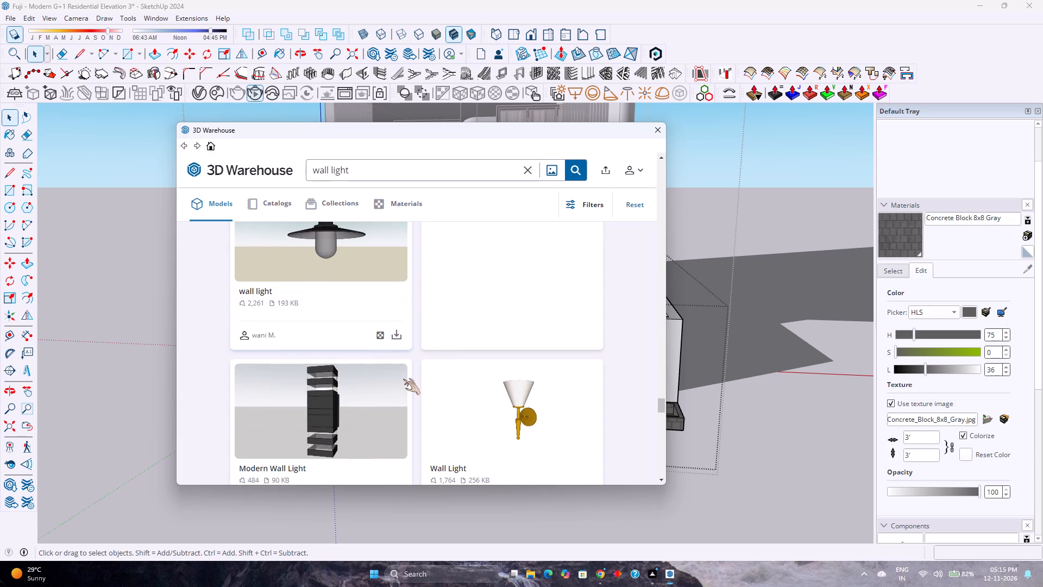
pyautogui.scroll(-9, 403, 379)
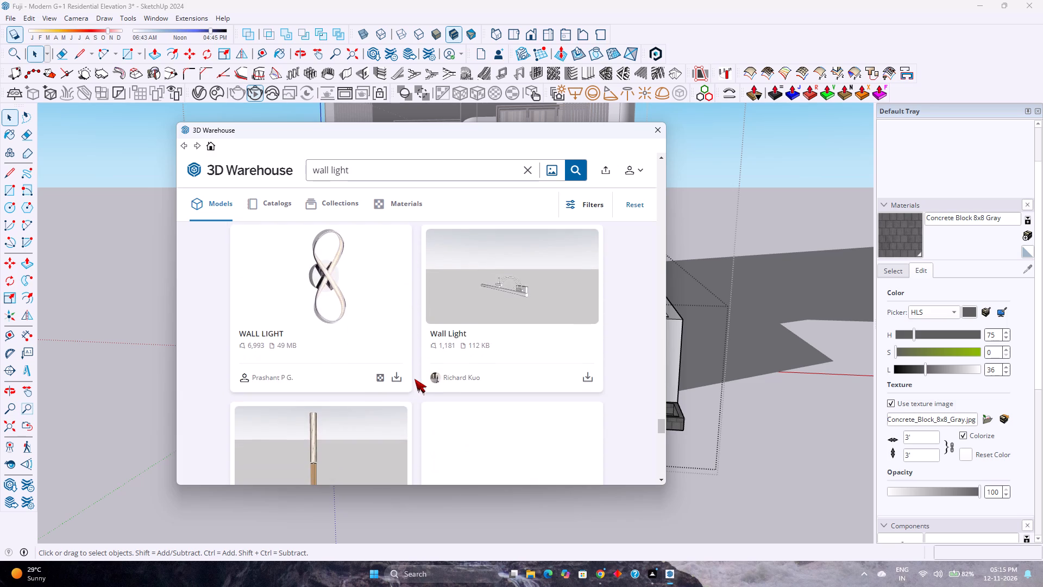
pyautogui.scroll(-8, 414, 379)
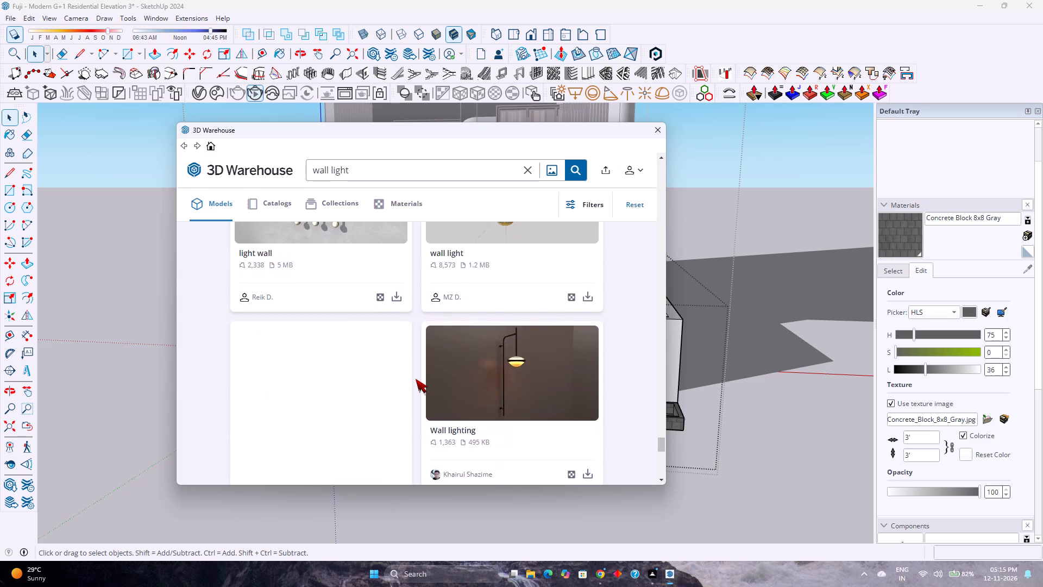
pyautogui.scroll(-3, 416, 379)
pyautogui.scroll(13, 430, 374)
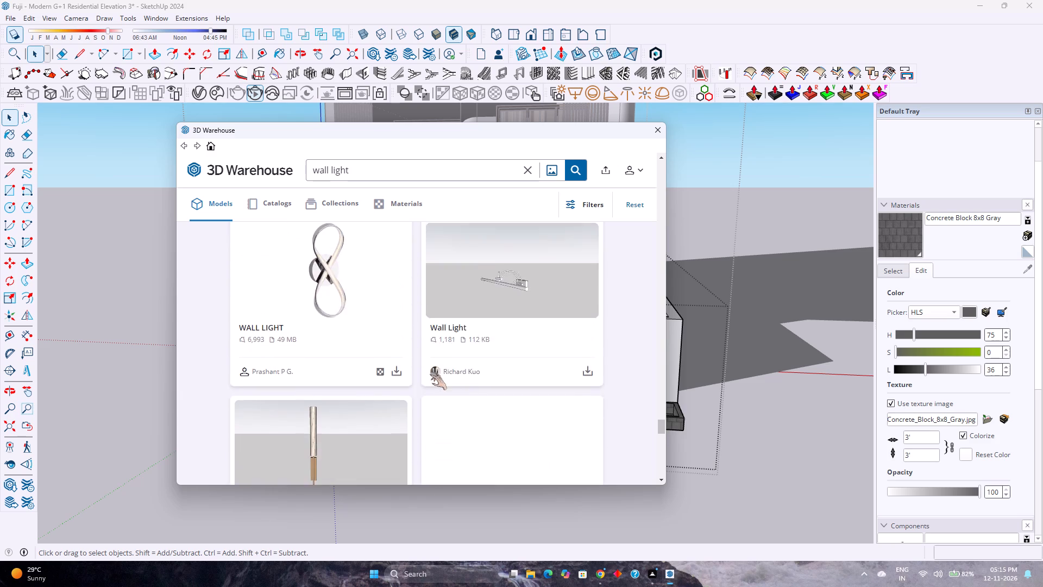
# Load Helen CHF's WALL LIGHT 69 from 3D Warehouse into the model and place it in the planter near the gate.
pyautogui.scroll(20, 430, 374)
pyautogui.scroll(3, 430, 374)
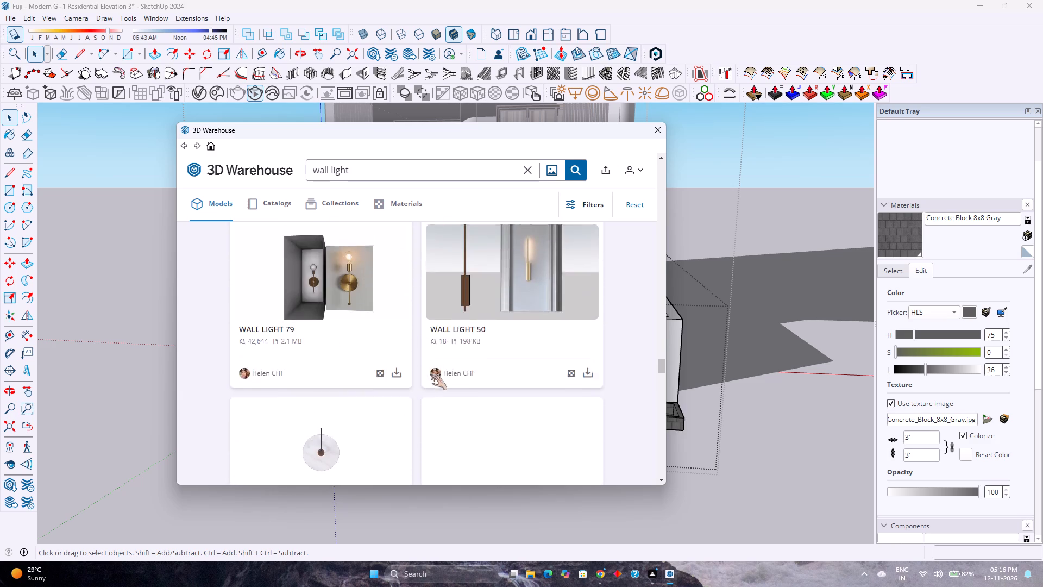
pyautogui.scroll(20, 430, 374)
pyautogui.scroll(3, 430, 374)
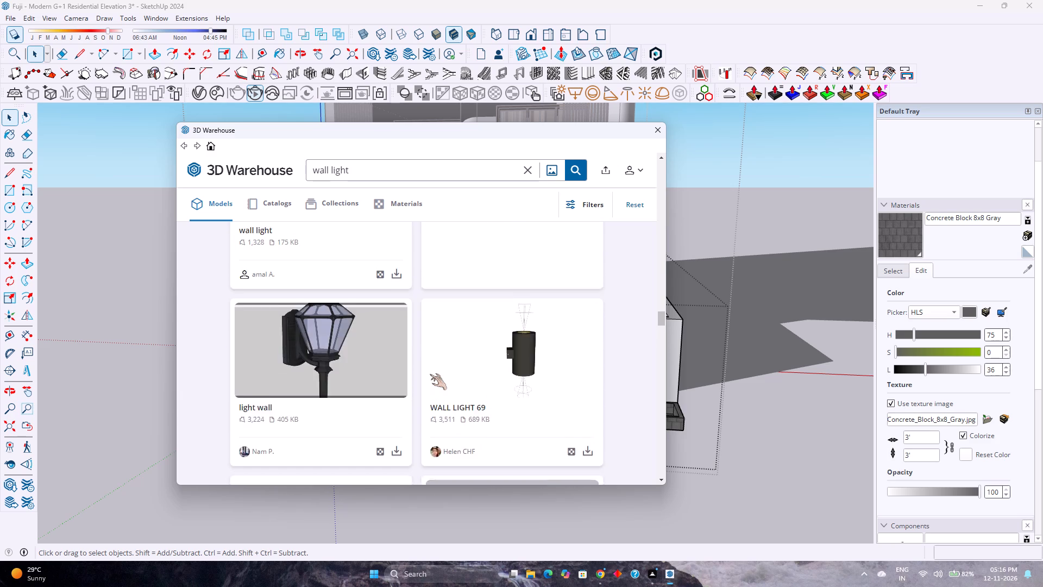
pyautogui.scroll(2, 430, 374)
pyautogui.scroll(-4, 430, 374)
pyautogui.click(586, 392)
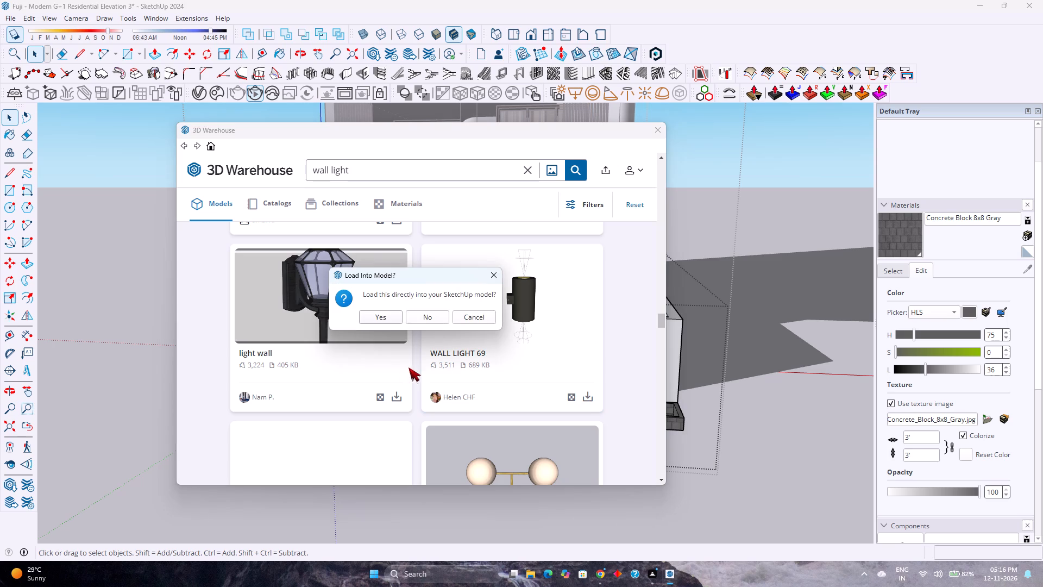
pyautogui.click(368, 317)
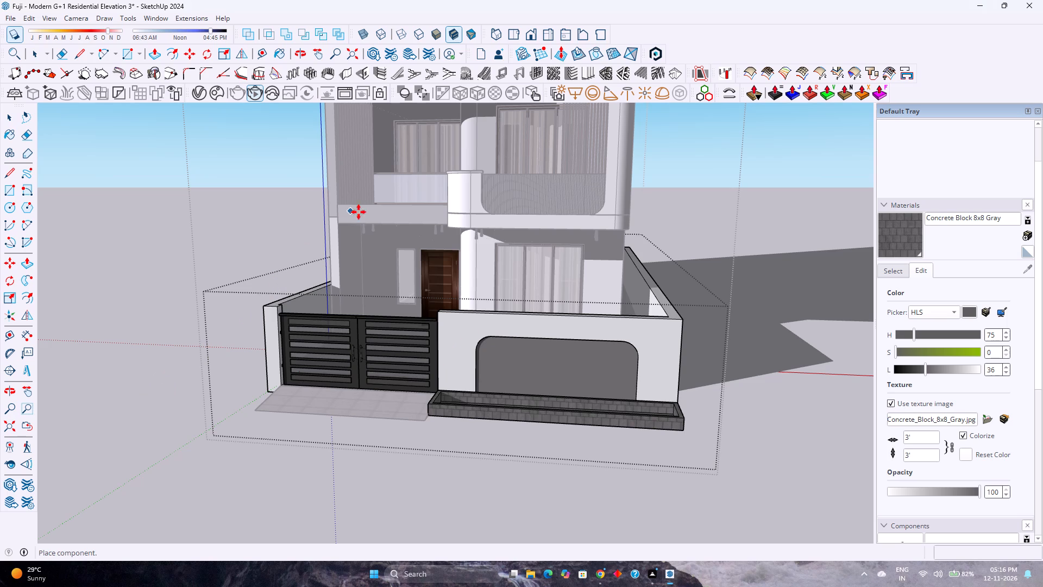
pyautogui.scroll(3, 458, 350)
pyautogui.moveTo(461, 350); pyautogui.dragTo(372, 462, button='middle')
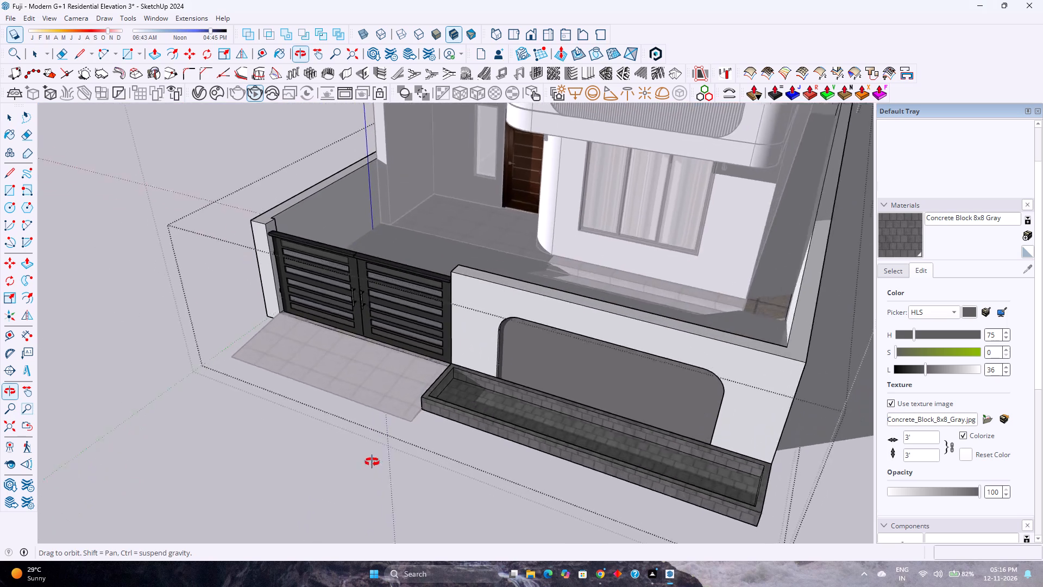
pyautogui.moveTo(372, 462); pyautogui.dragTo(259, 511, button='middle')
pyautogui.middleClick(259, 511)
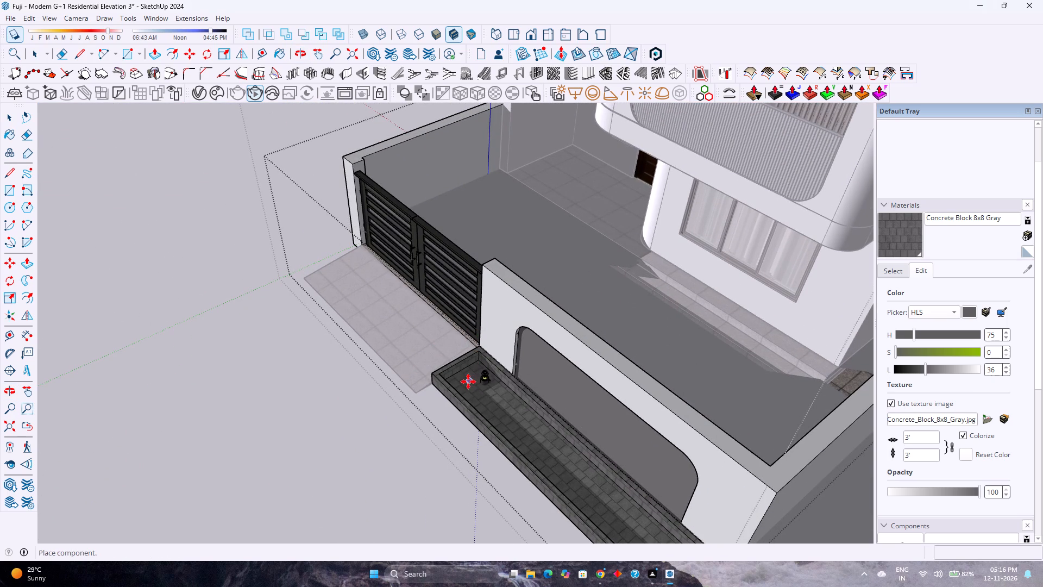
pyautogui.click(466, 380)
# Move the wall light about 3' 5" onto the boundary wall face between the gate and the arched recess.
pyautogui.scroll(8, 472, 387)
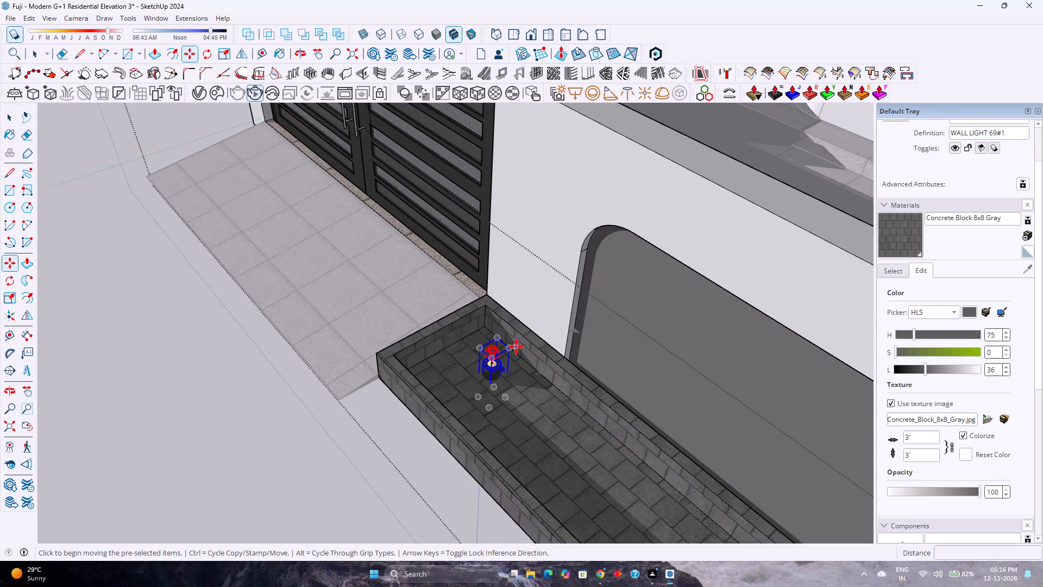
pyautogui.click(513, 349)
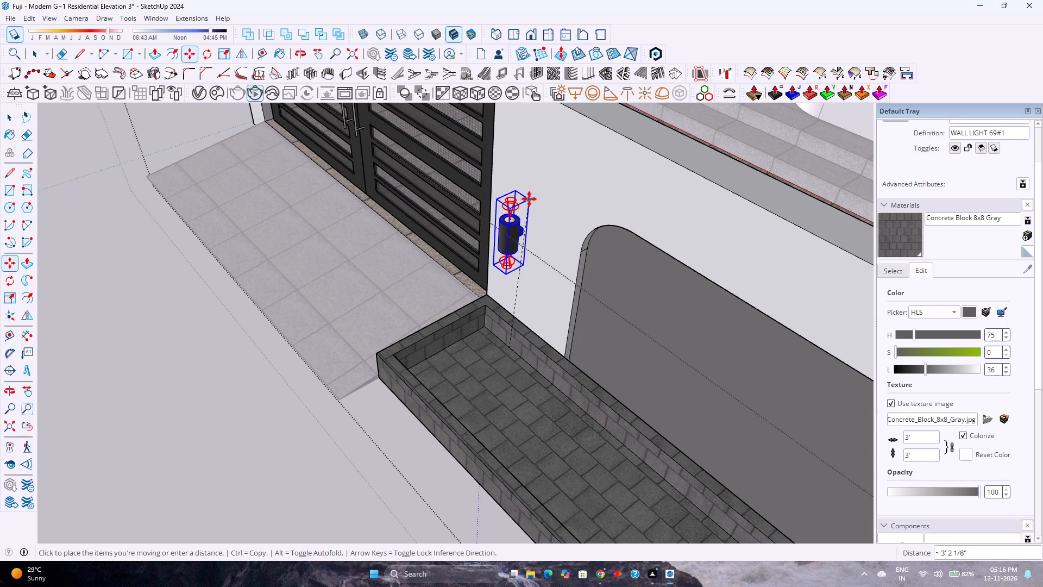
pyautogui.click(546, 196)
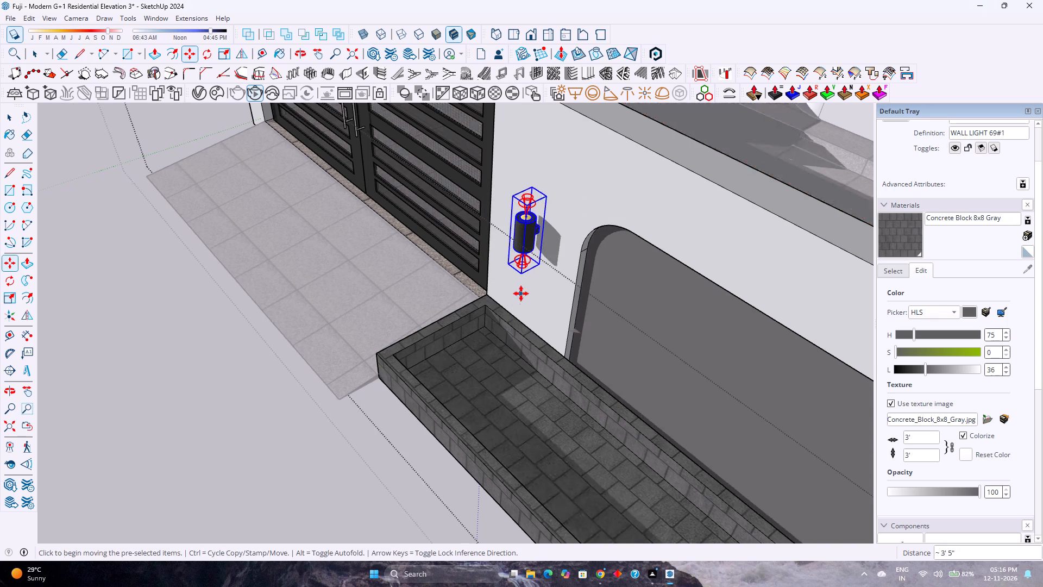
# Compare the spot lights in the V-Ray Asset Editor and permanently delete V-Ray Spot Light#4.
pyautogui.scroll(3, 521, 293)
pyautogui.moveTo(521, 299); pyautogui.dragTo(581, 228, button='middle')
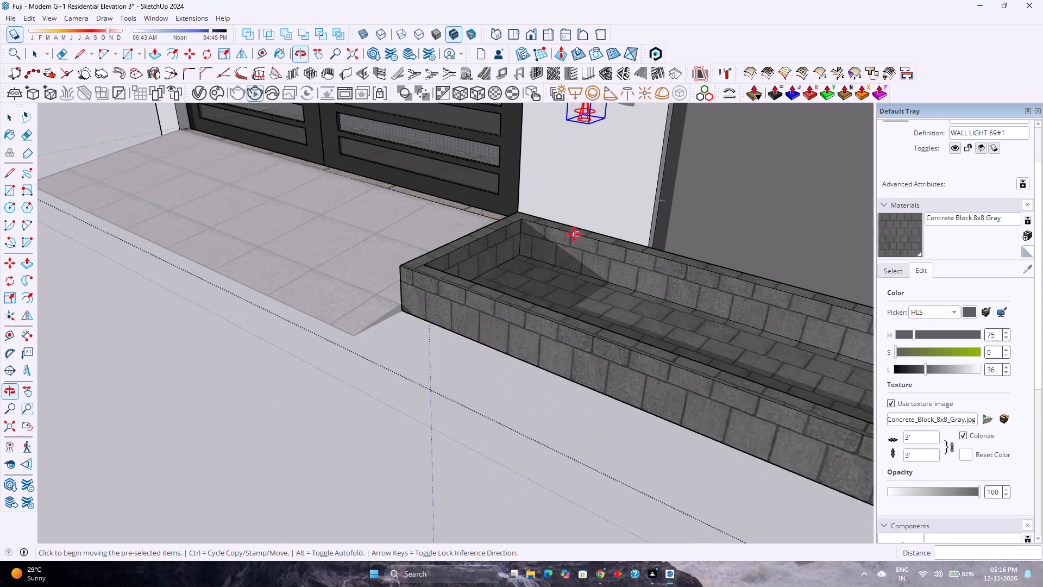
pyautogui.scroll(-10, 574, 235)
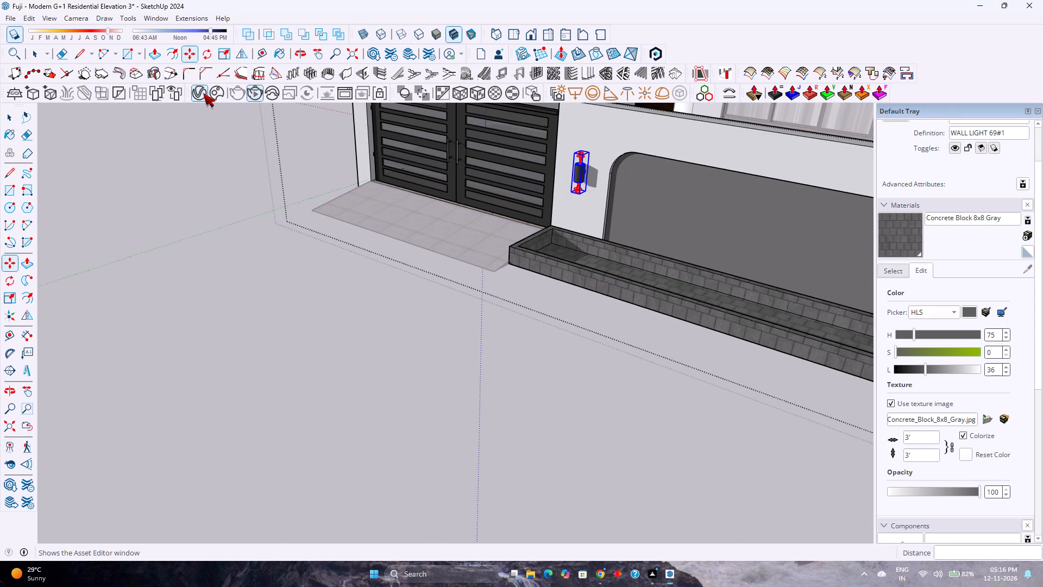
pyautogui.click(202, 93)
pyautogui.click(461, 128)
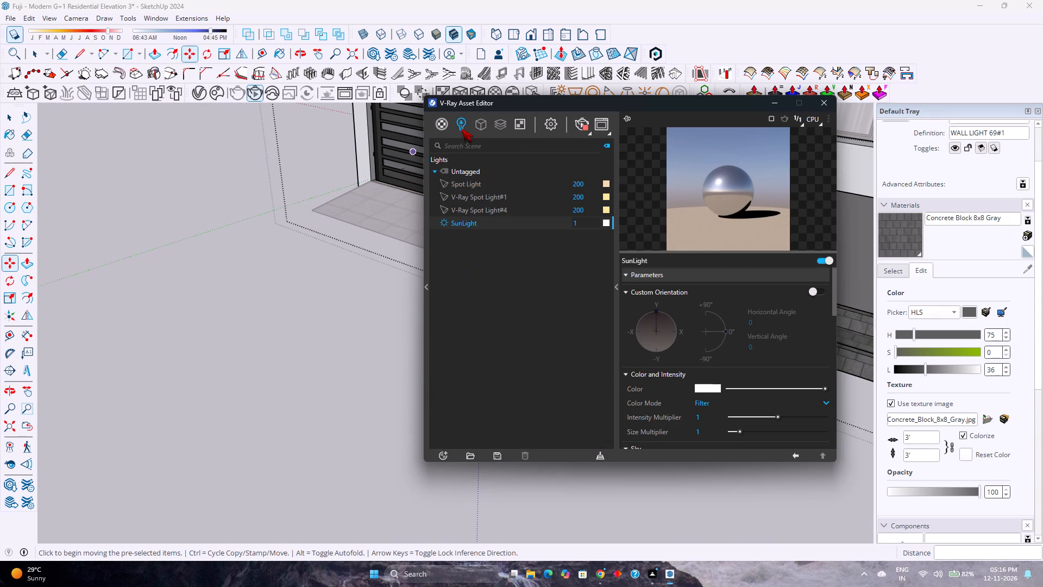
pyautogui.click(502, 209)
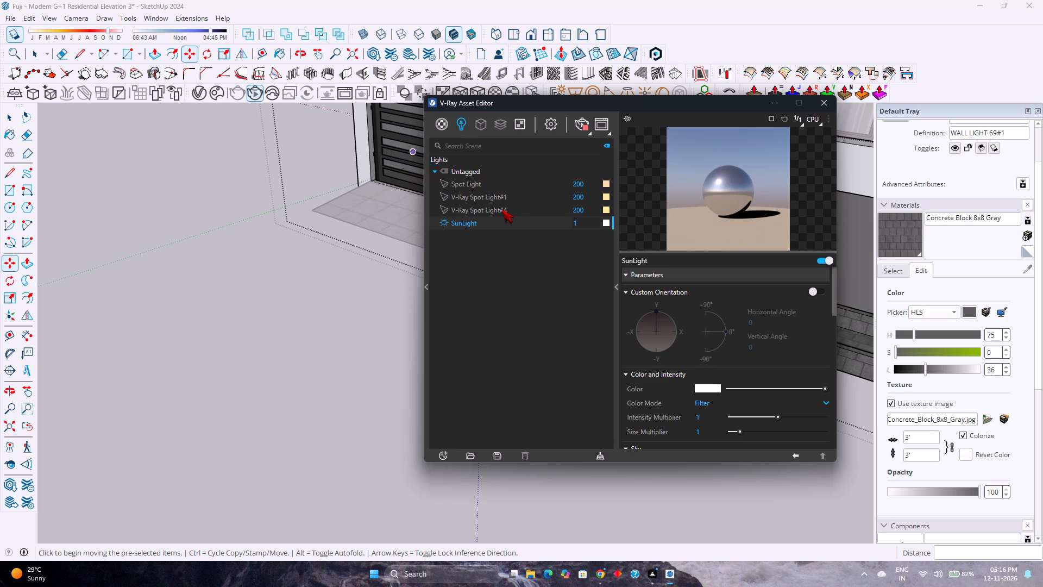
pyautogui.doubleClick(502, 209)
pyautogui.click(509, 193)
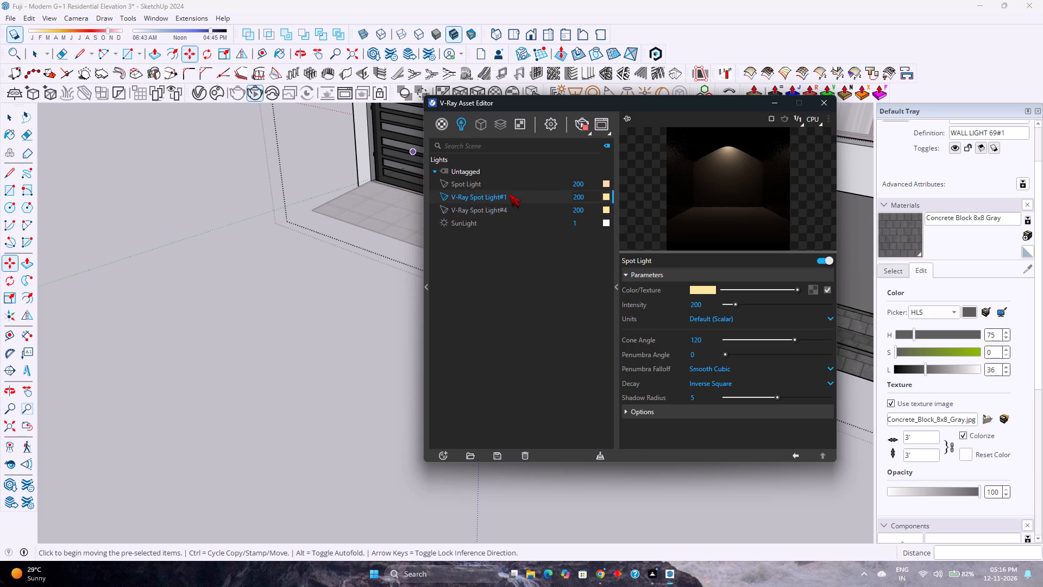
pyautogui.click(512, 209)
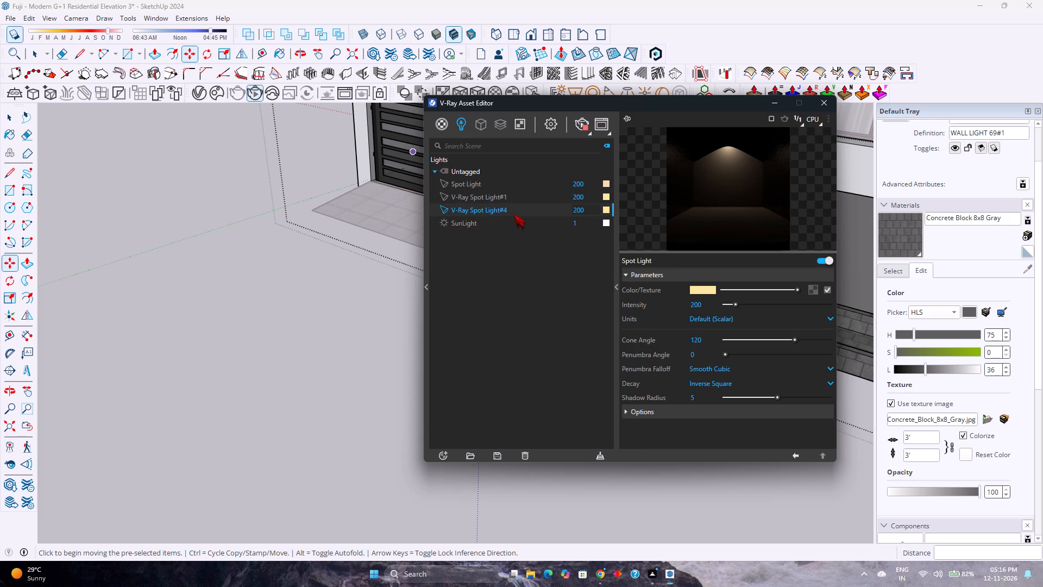
pyautogui.press('Delete')
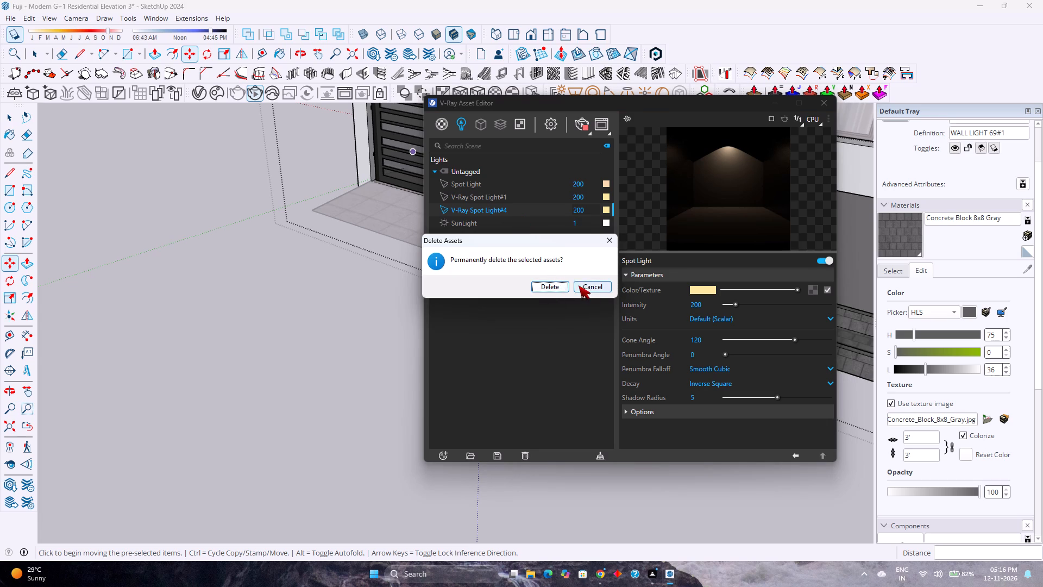
pyautogui.click(560, 285)
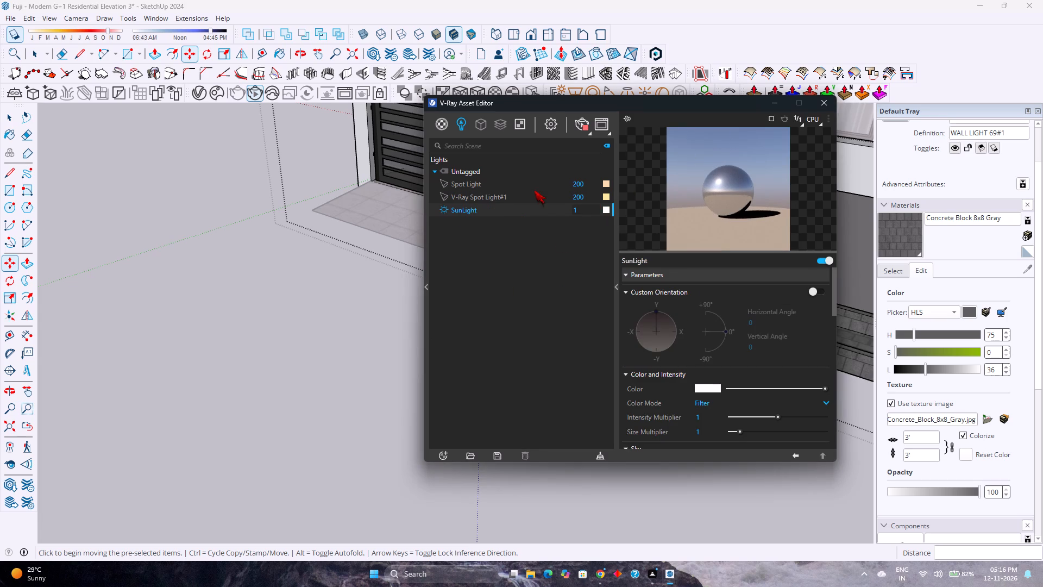
pyautogui.click(533, 201)
pyautogui.click(772, 105)
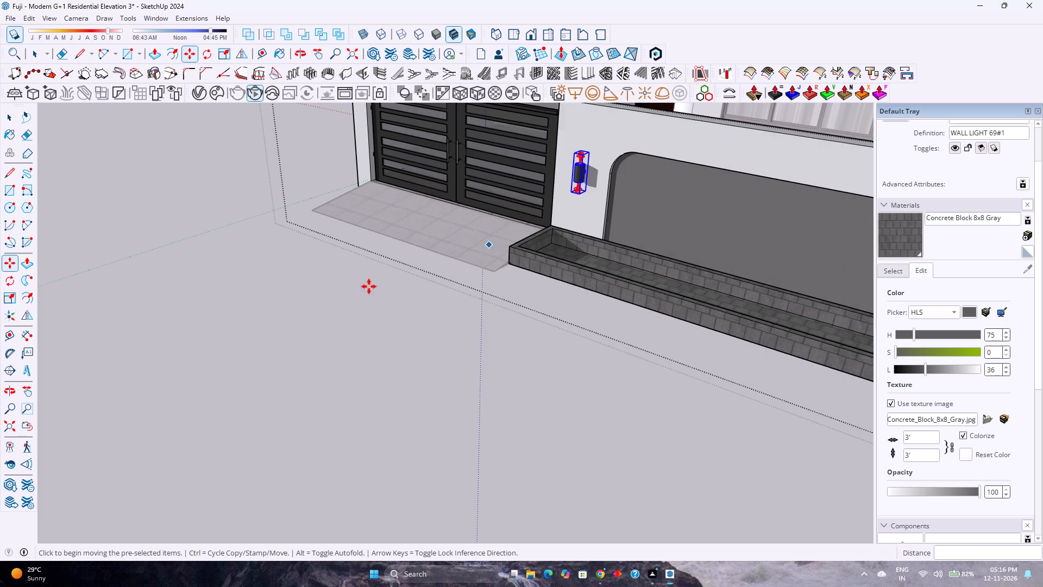
pyautogui.scroll(-12, 340, 296)
pyautogui.press('space')
pyautogui.scroll(-3, 344, 297)
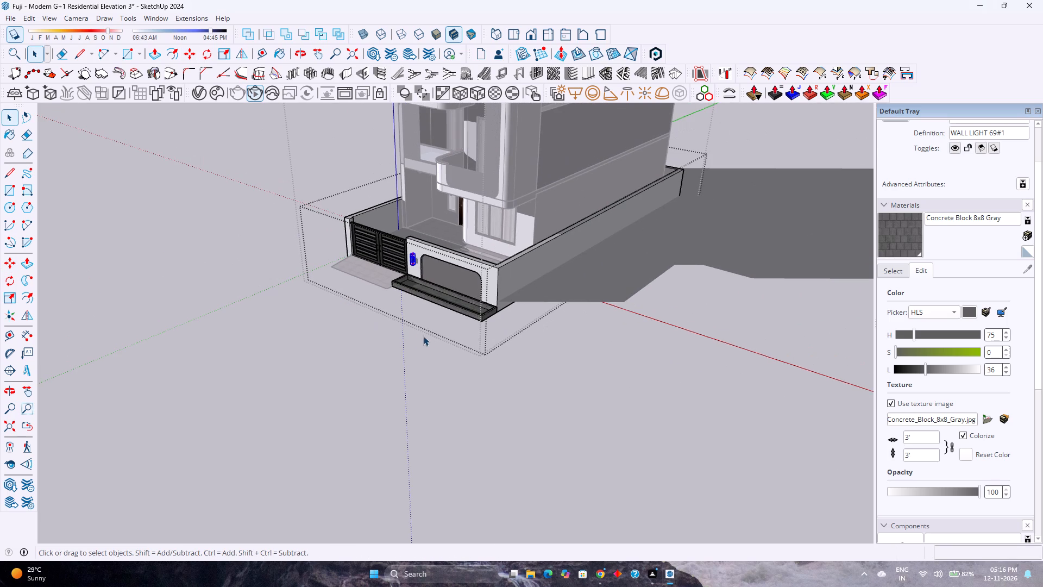
# Scale the wall light between the gate and the arched recess uniformly down to about 0.60.
pyautogui.click(426, 335)
pyautogui.scroll(16, 424, 239)
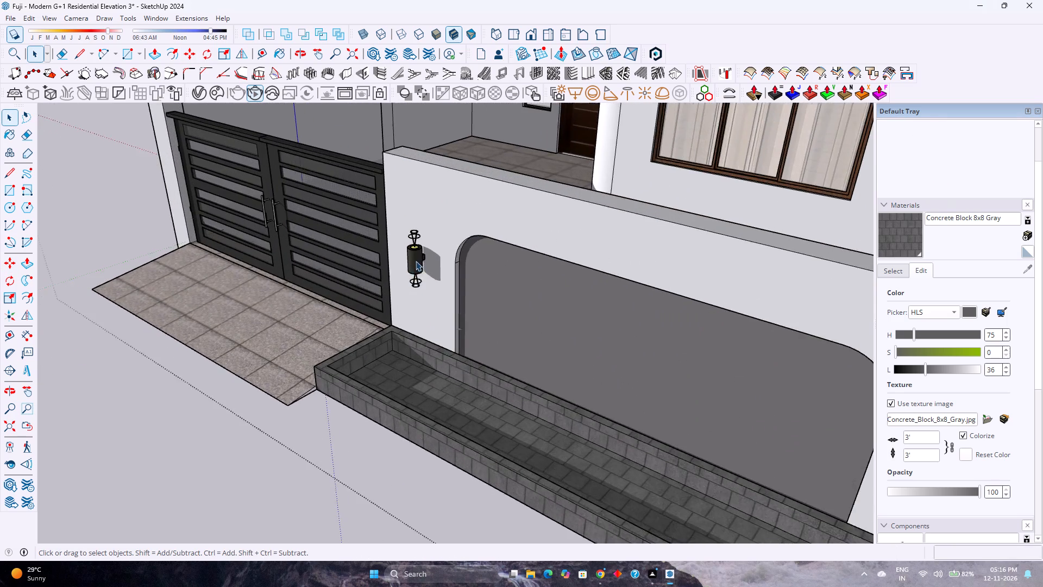
pyautogui.moveTo(417, 261); pyautogui.dragTo(468, 254, button='middle')
pyautogui.scroll(3, 454, 255)
pyautogui.tripleClick(454, 255)
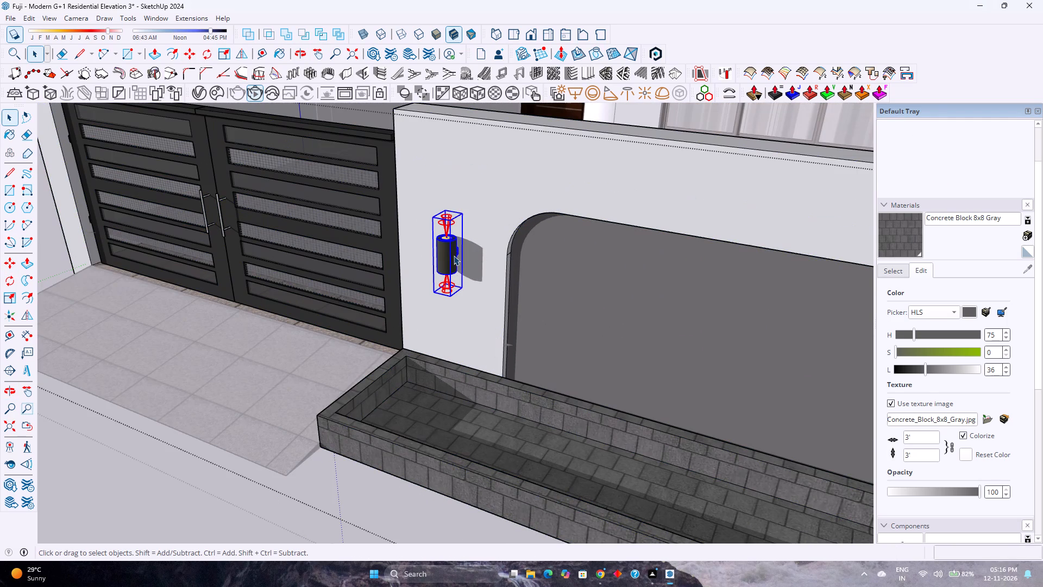
pyautogui.press('s')
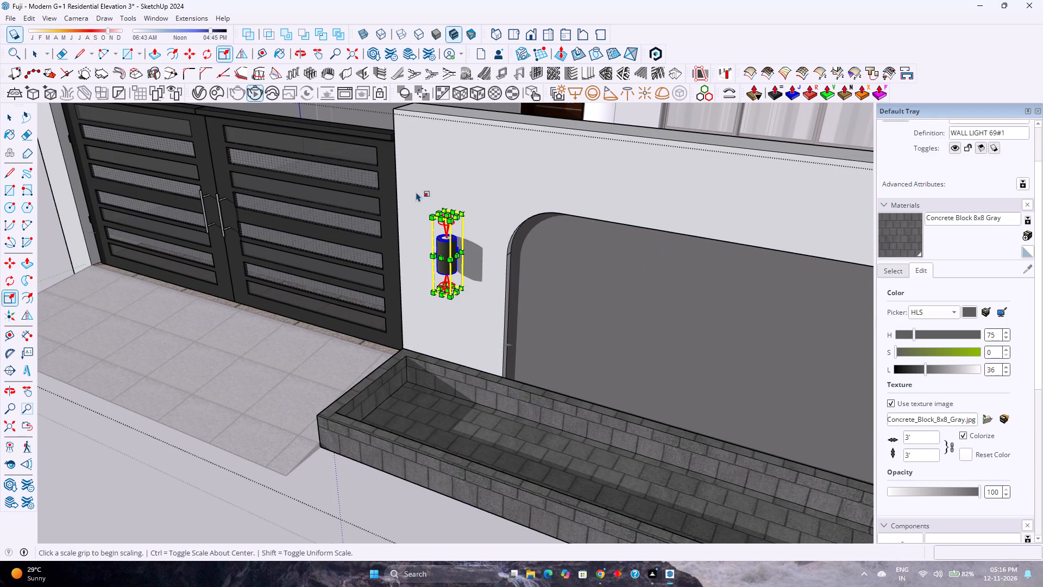
pyautogui.scroll(7, 461, 218)
pyautogui.click(461, 209)
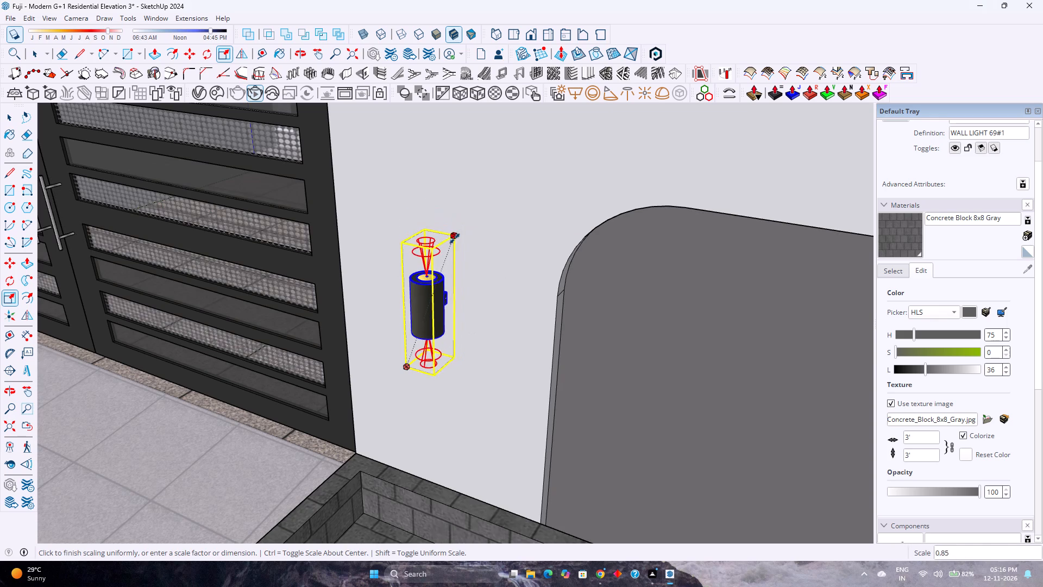
pyautogui.click(449, 278)
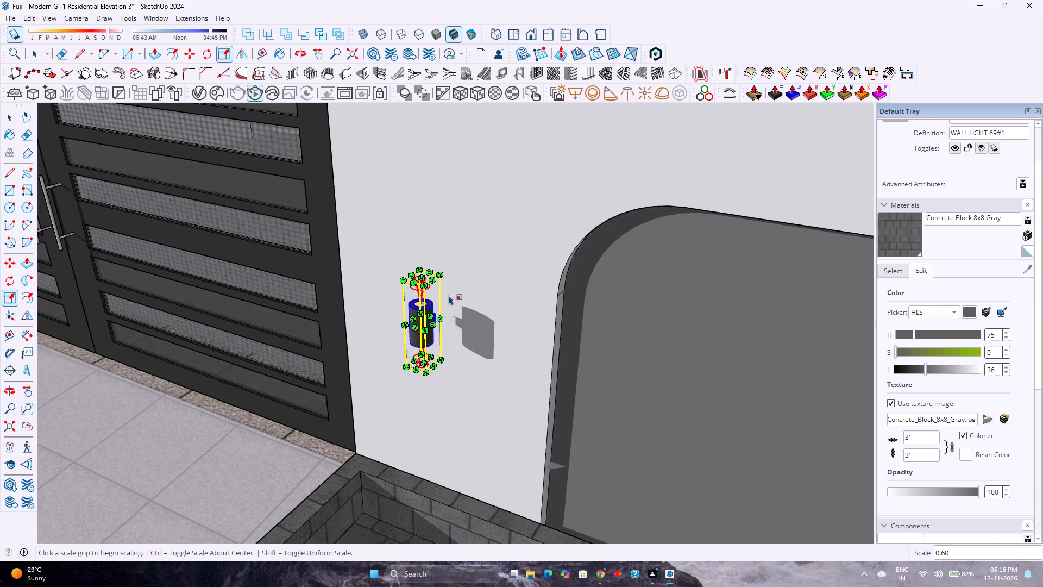
# Move the scaled wall light about 2 1/4" back against the boundary wall face.
pyautogui.scroll(-4, 442, 302)
pyautogui.moveTo(406, 358); pyautogui.dragTo(554, 265, button='middle')
pyautogui.scroll(2, 523, 315)
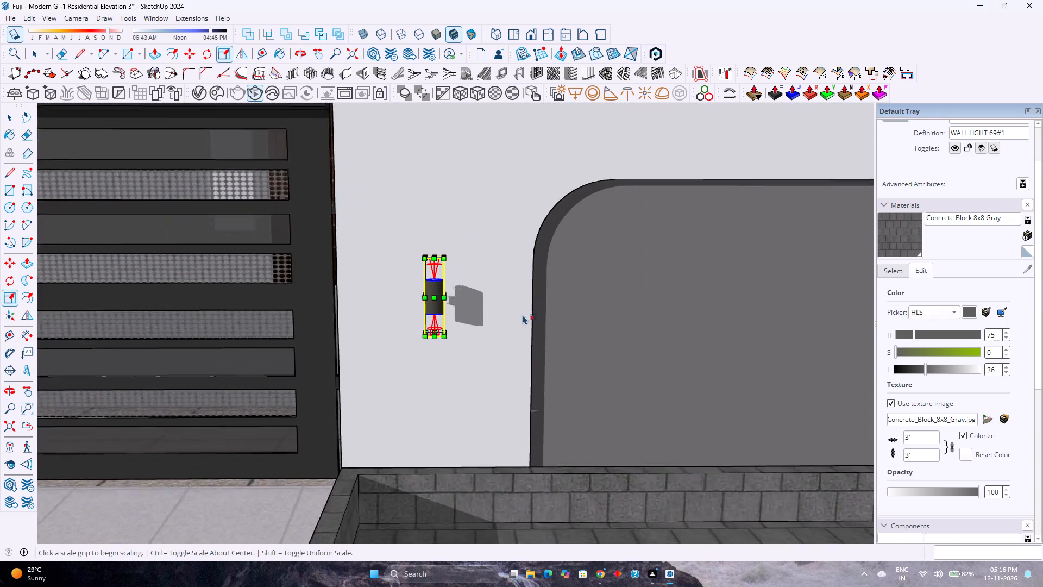
pyautogui.scroll(2, 523, 315)
pyautogui.moveTo(511, 319); pyautogui.dragTo(146, 373, button='middle')
pyautogui.scroll(4, 397, 297)
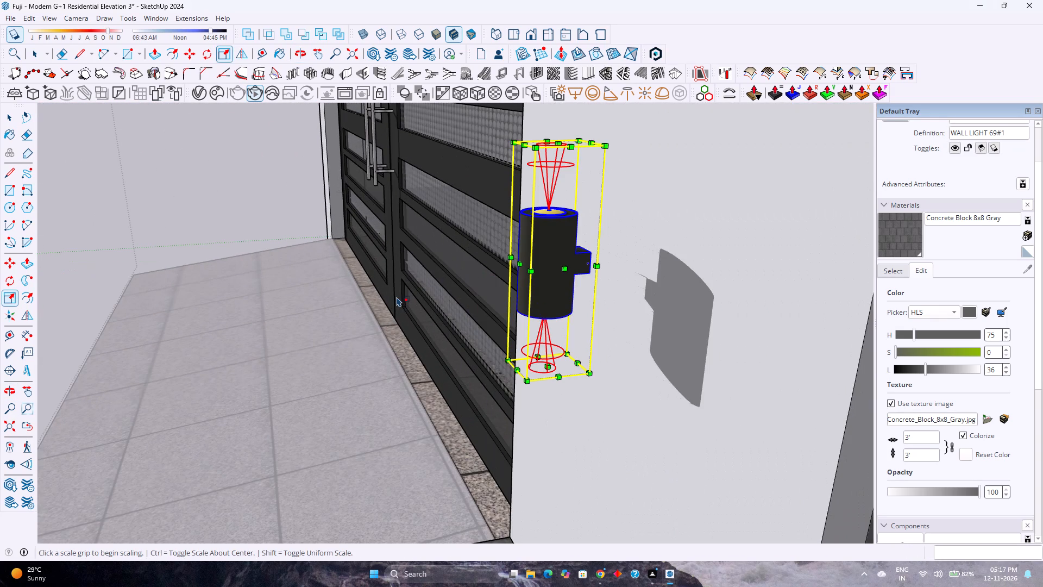
pyautogui.press('m')
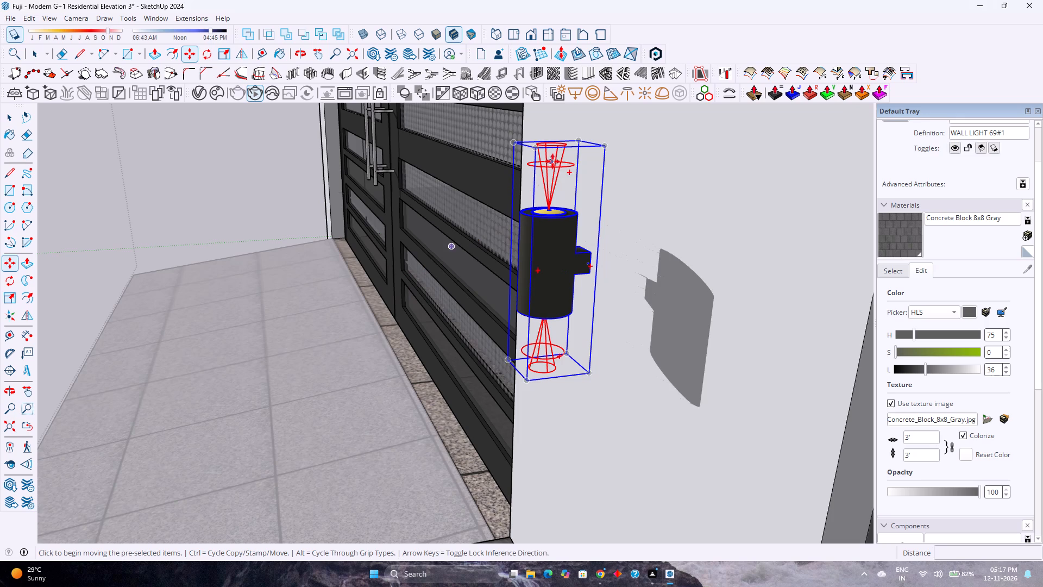
pyautogui.click(605, 146)
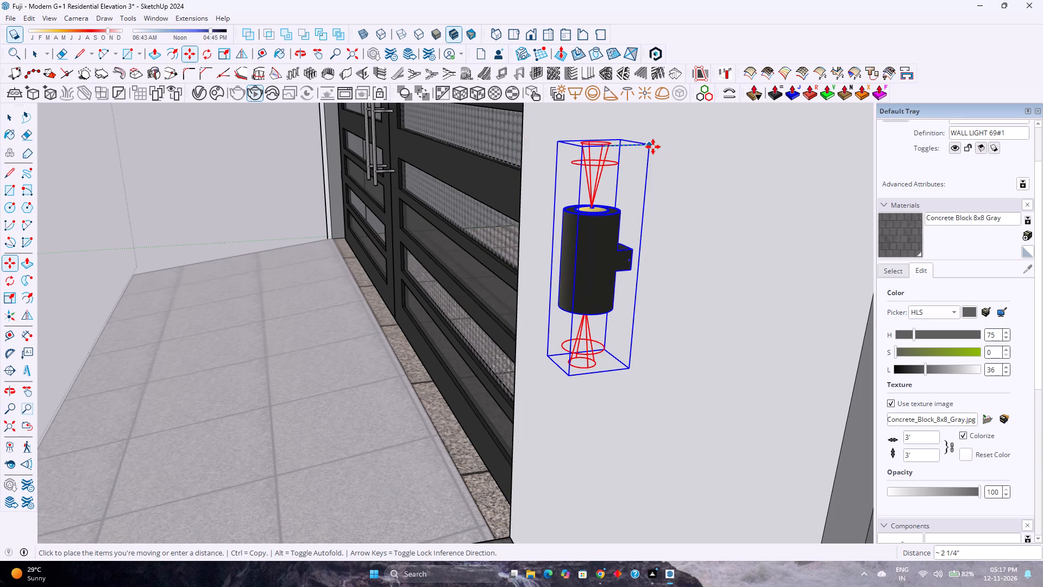
pyautogui.click(653, 147)
# Raise the wall light about 3 9/16" on the wall face beside the gate.
pyautogui.scroll(-7, 568, 259)
pyautogui.moveTo(482, 270); pyautogui.dragTo(664, 261, button='middle')
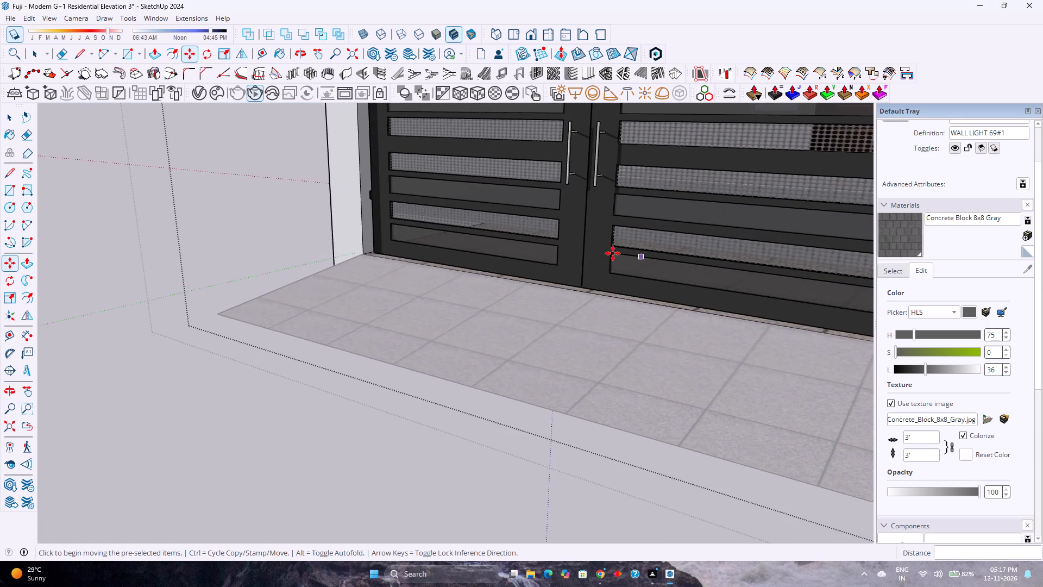
pyautogui.scroll(-2, 594, 249)
pyautogui.scroll(1, 590, 248)
pyautogui.scroll(-4, 588, 247)
pyautogui.keyDown('shift'); pyautogui.moveTo(594, 245); pyautogui.dragTo(401, 353, button='middle'); pyautogui.keyUp('shift')
pyautogui.moveTo(394, 343); pyautogui.dragTo(589, 257, button='middle')
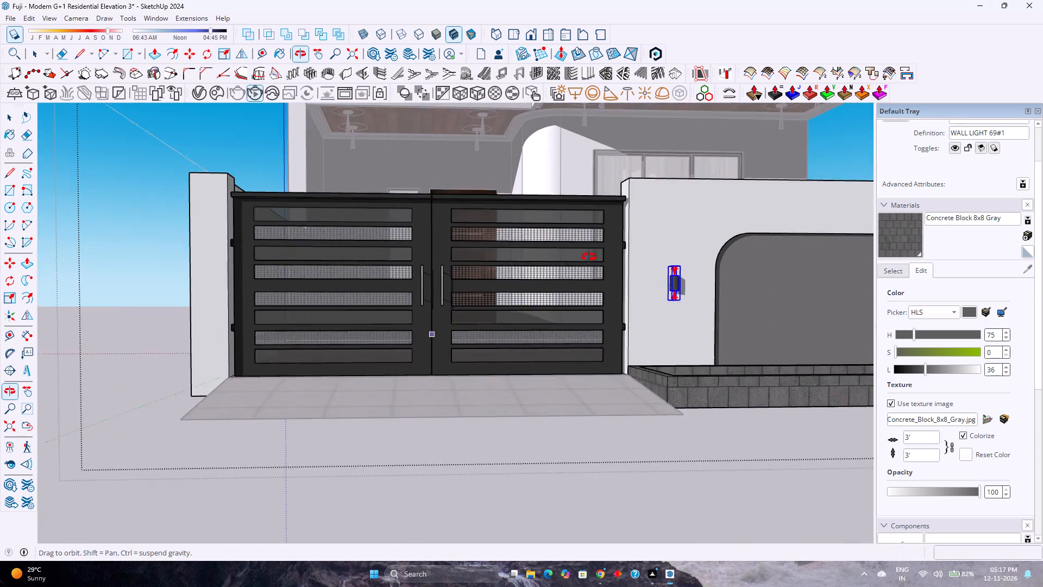
pyautogui.moveTo(589, 257); pyautogui.dragTo(416, 350, button='middle')
pyautogui.scroll(7, 631, 329)
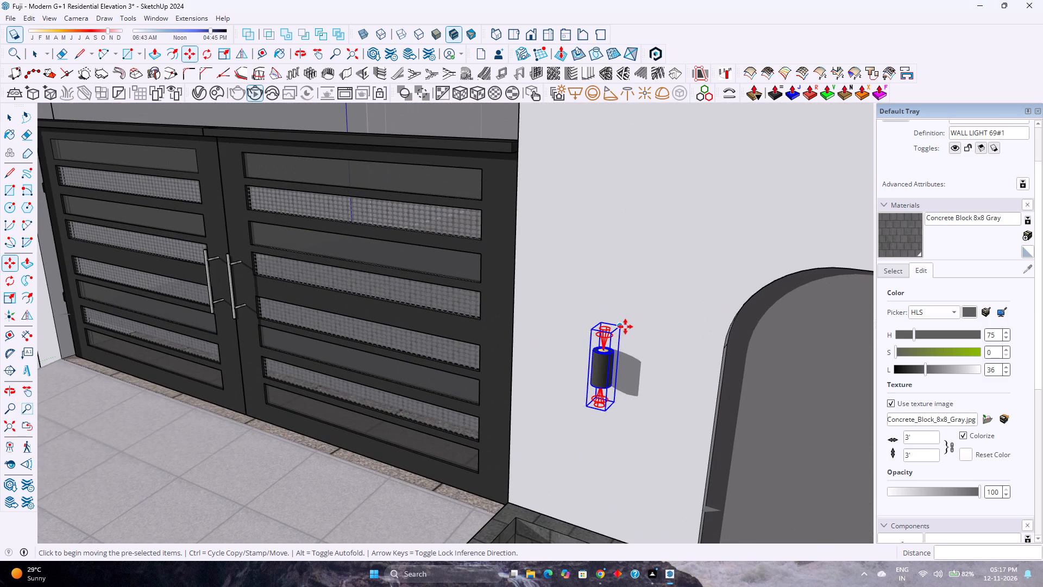
pyautogui.click(623, 327)
pyautogui.click(626, 301)
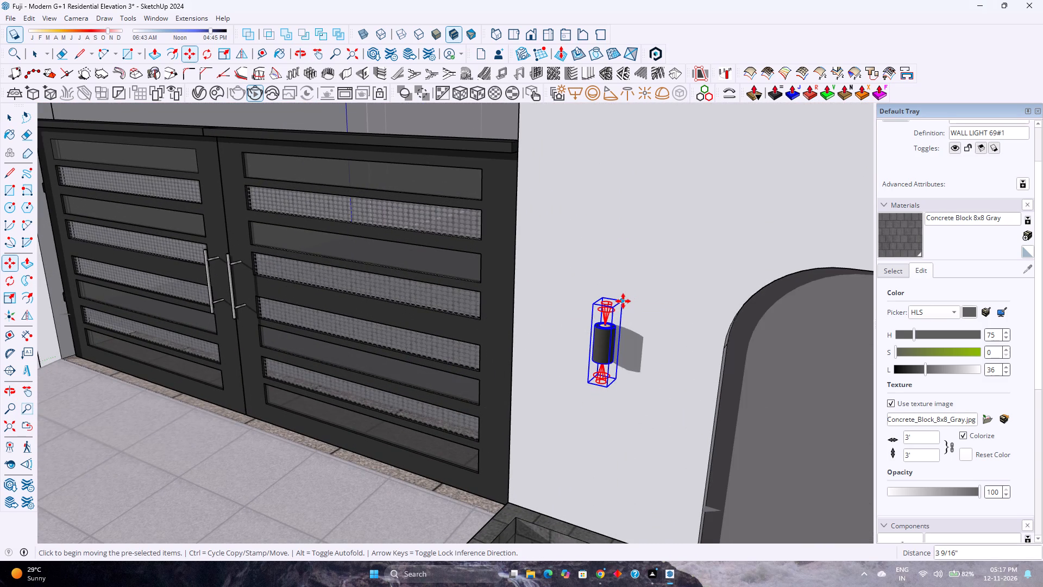
# Copy the wall light about 12' 7 9/16" along the boundary wall to the far side of the arched recess.
pyautogui.click(623, 301)
pyautogui.scroll(-10, 630, 305)
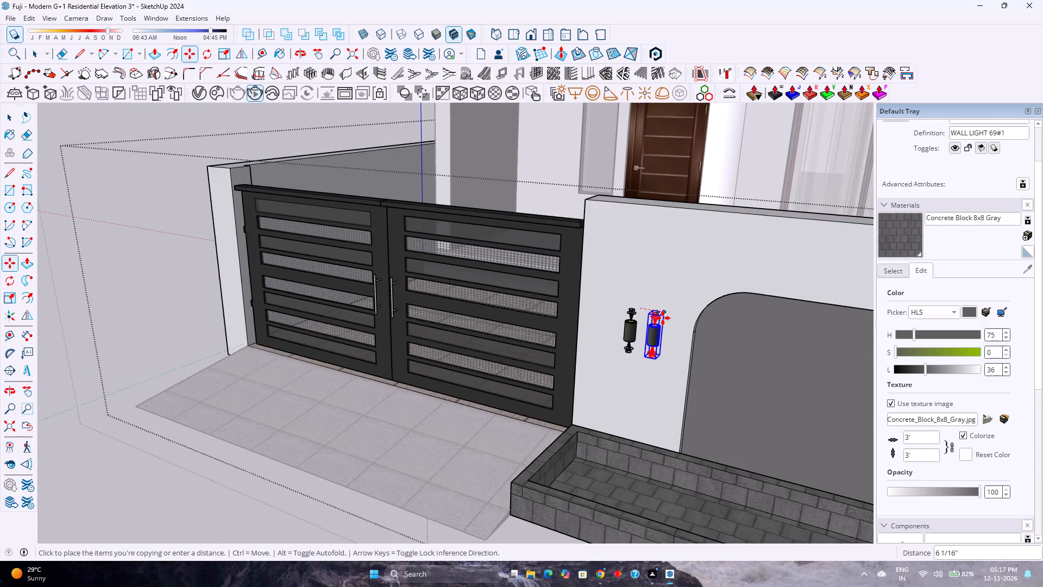
pyautogui.scroll(-6, 663, 318)
pyautogui.keyDown('shift'); pyautogui.moveTo(656, 317); pyautogui.dragTo(501, 264, button='middle'); pyautogui.keyUp('shift')
pyautogui.scroll(-6, 587, 291)
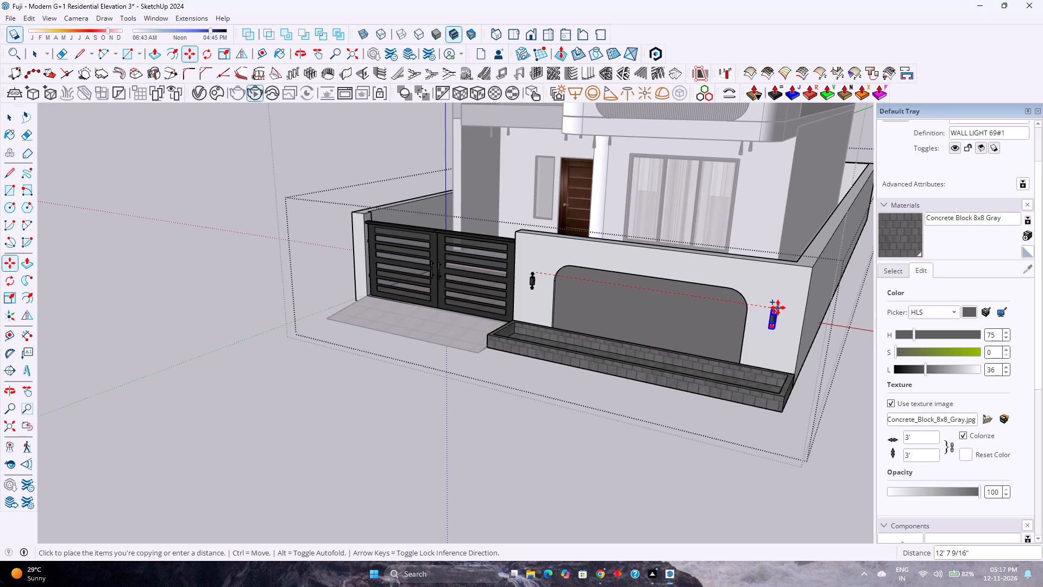
pyautogui.click(778, 308)
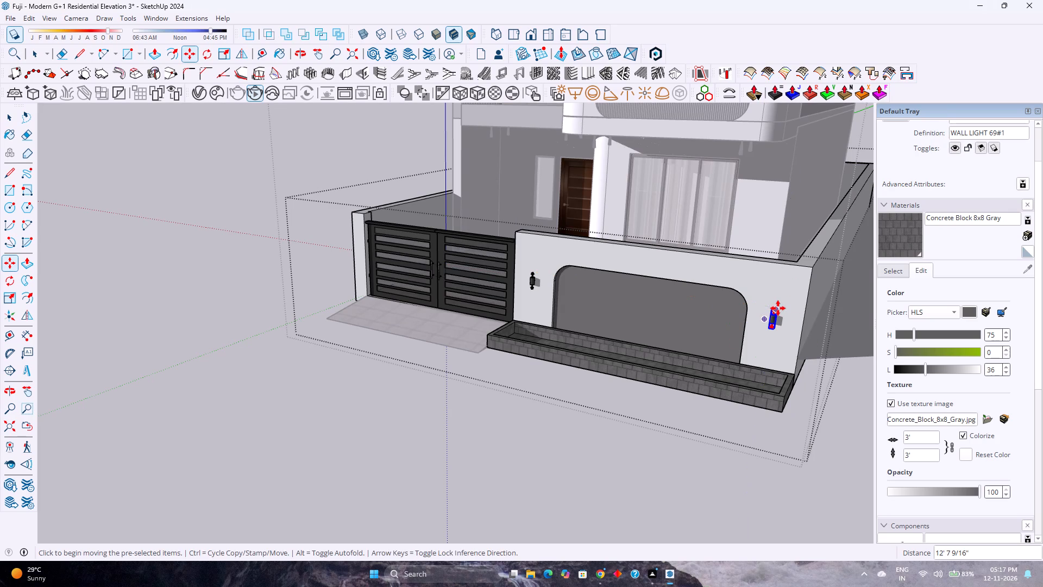
# Copy the far wall light about 25' 4" along the red axis onto the narrow pillar at the gate's other end.
pyautogui.scroll(15, 778, 308)
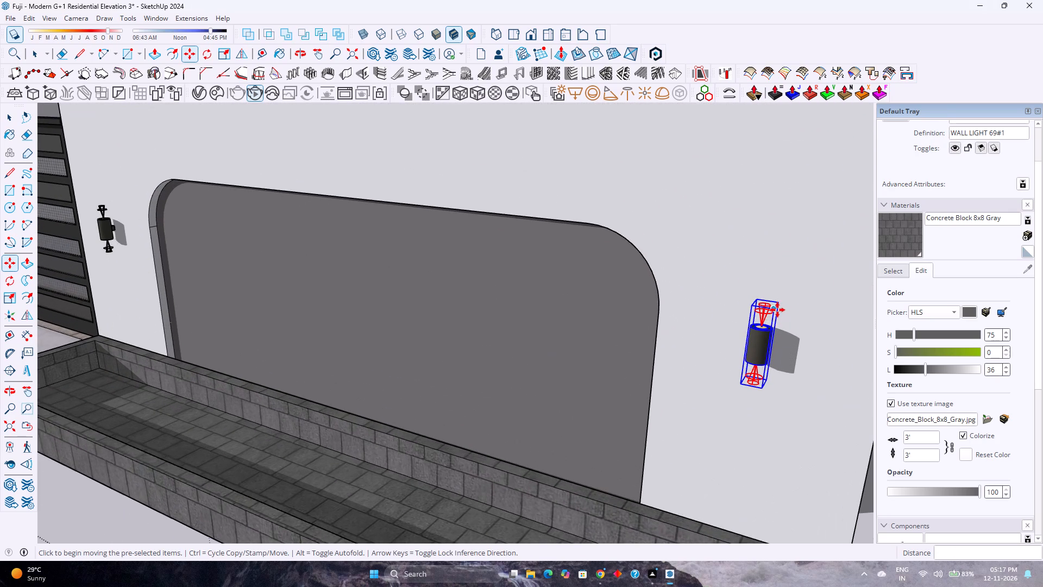
pyautogui.click(779, 303)
pyautogui.scroll(-9, 653, 280)
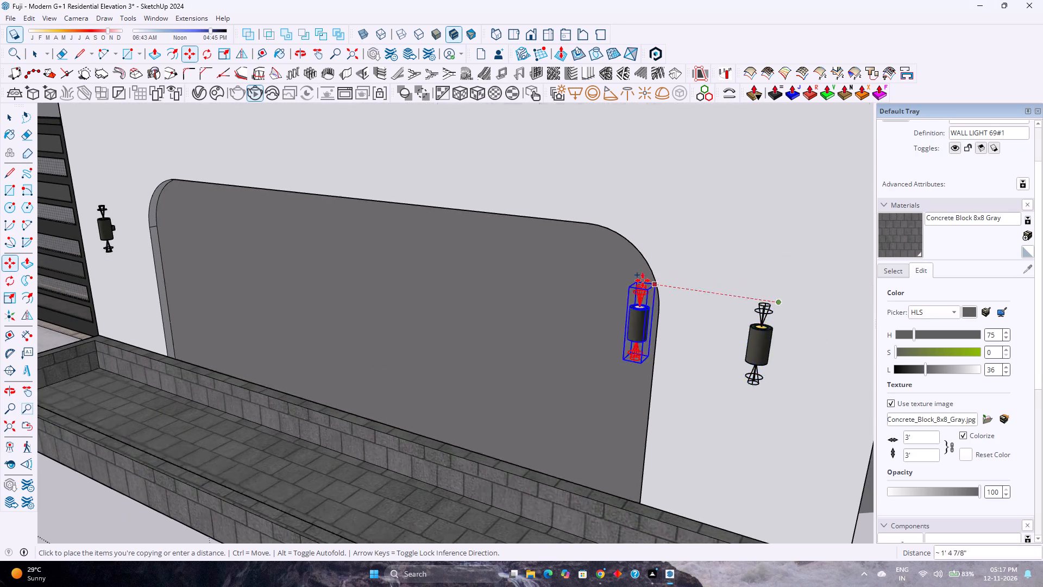
pyautogui.scroll(-7, 563, 282)
pyautogui.keyDown('shift'); pyautogui.moveTo(338, 232); pyautogui.dragTo(763, 328, button='middle'); pyautogui.keyUp('shift')
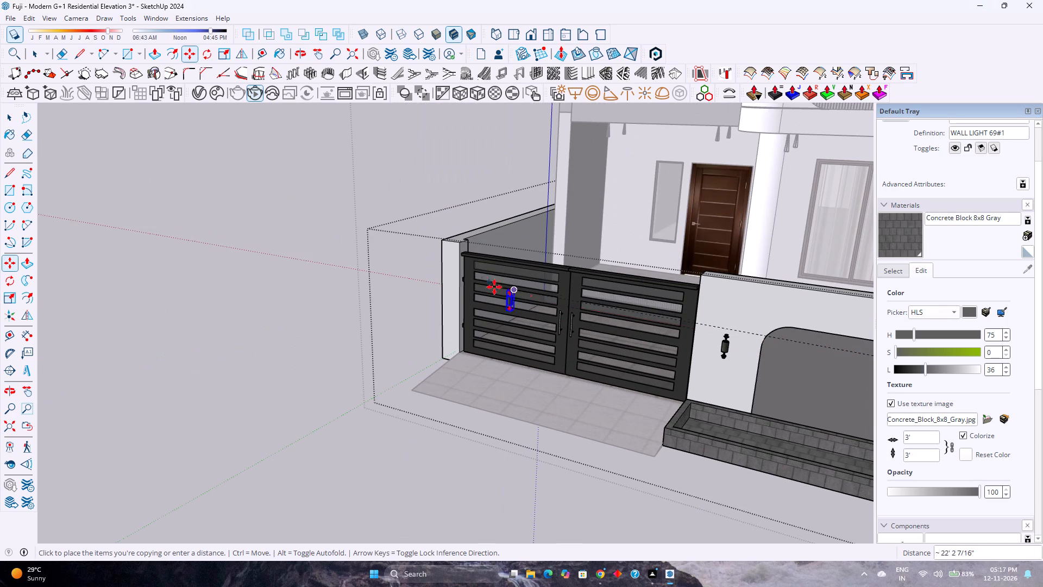
pyautogui.press('Right')
pyautogui.scroll(2, 450, 274)
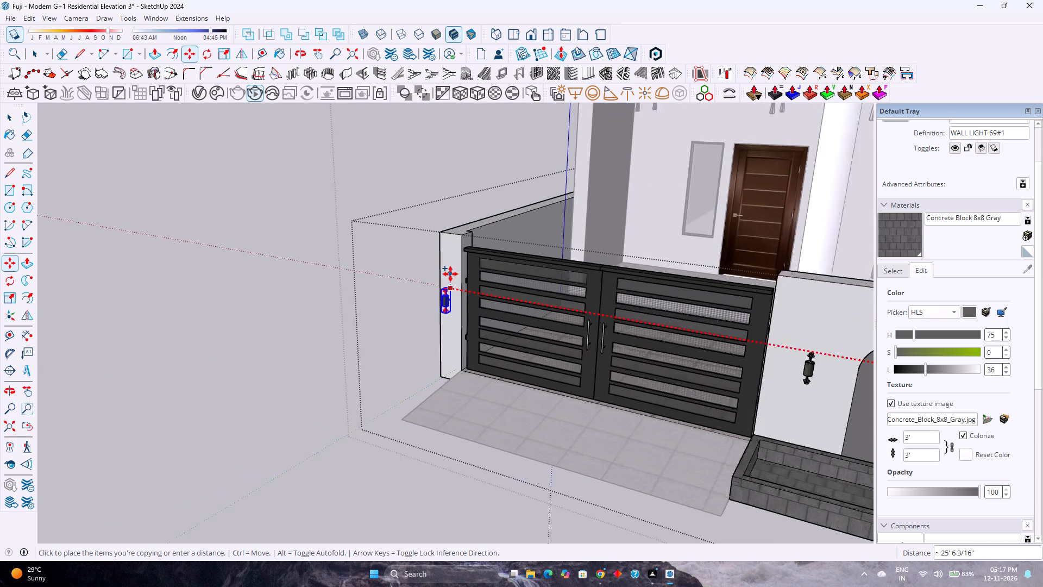
pyautogui.scroll(4, 450, 274)
pyautogui.moveTo(449, 282); pyautogui.dragTo(656, 264, button='middle')
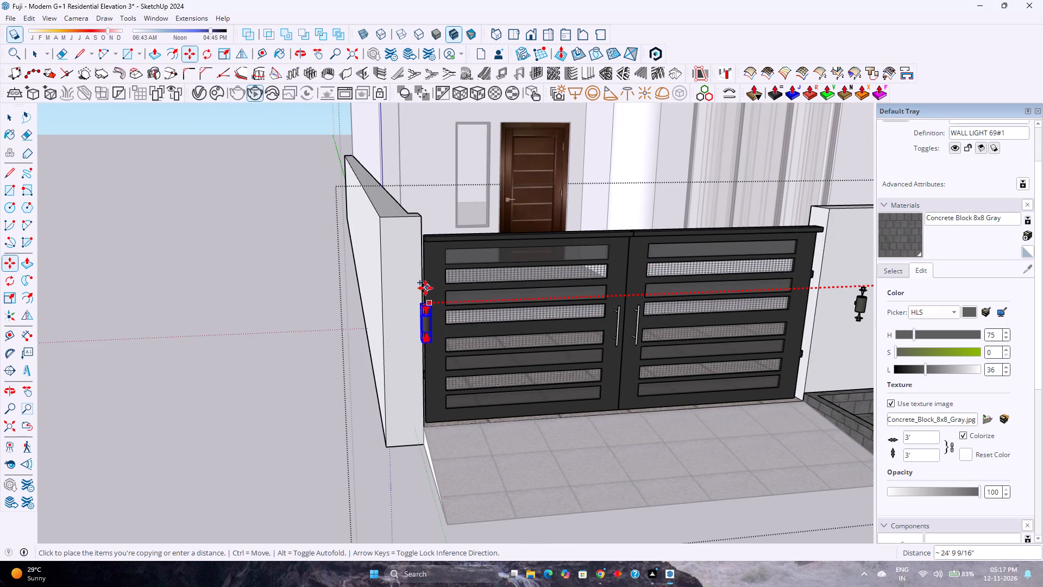
pyautogui.click(408, 295)
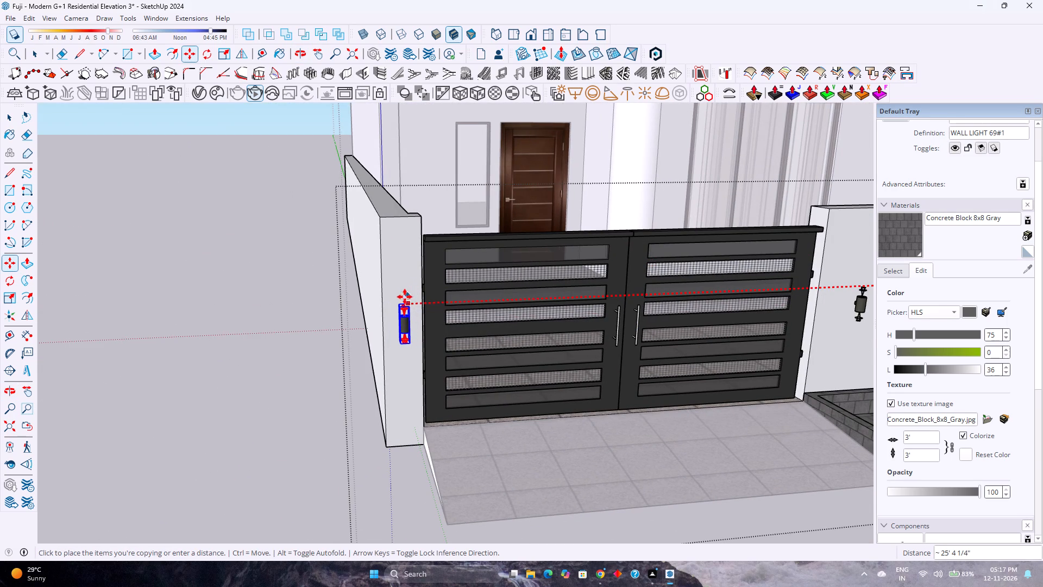
pyautogui.scroll(-9, 303, 313)
pyautogui.press('space')
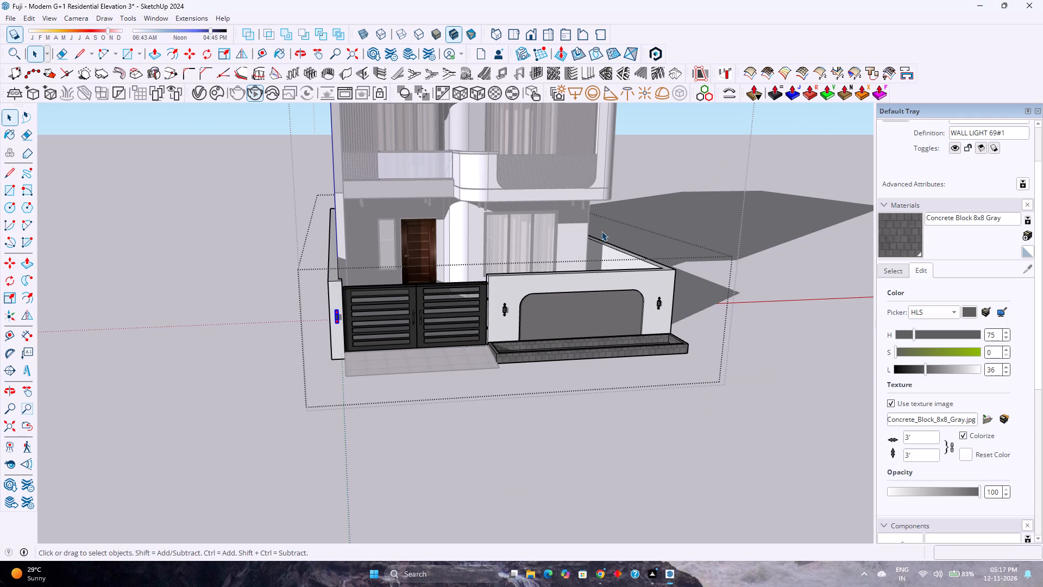
# Switch to the front view and start an interactive V-Ray render with the Asset Editor open.
pyautogui.click(526, 34)
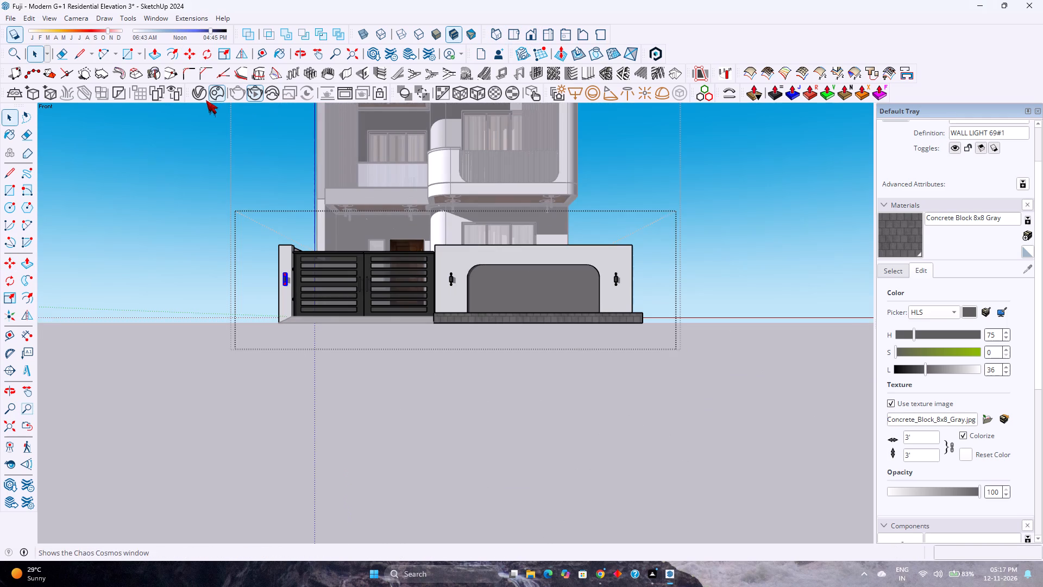
pyautogui.click(204, 100)
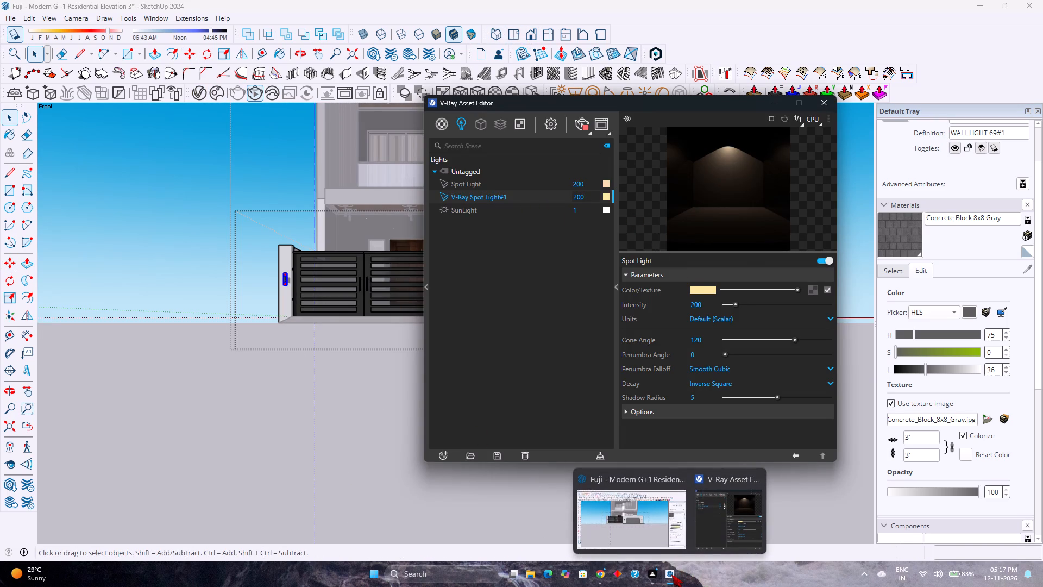
pyautogui.click(251, 92)
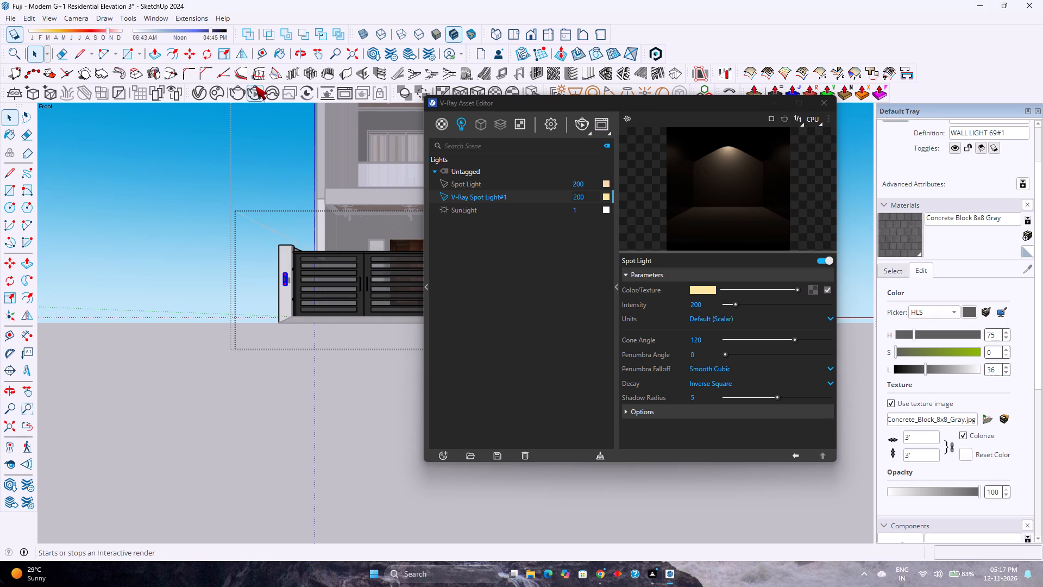
pyautogui.click(250, 92)
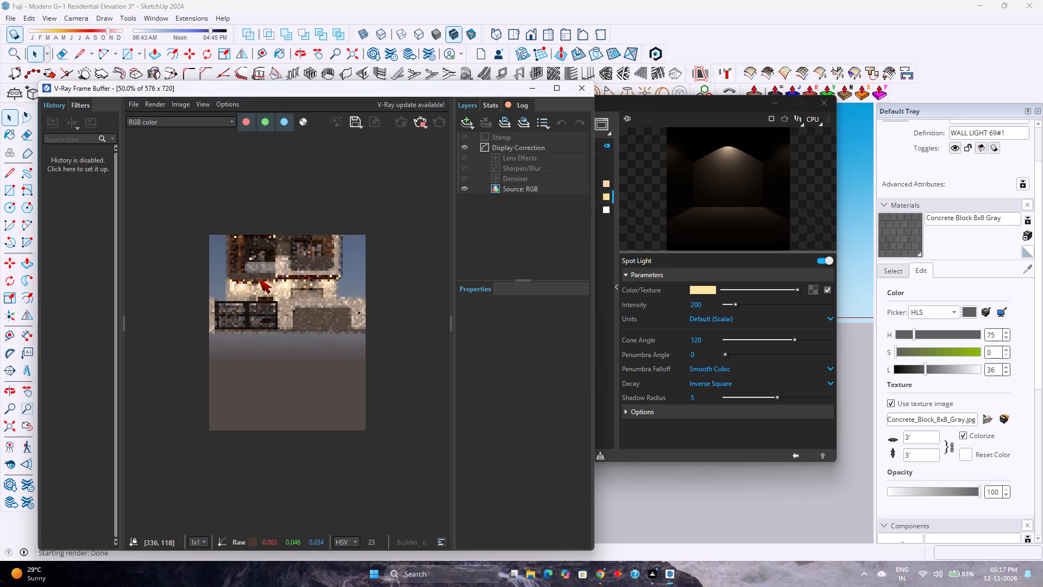
# Shift the sun's time of day later toward evening and reframe the interactive render on the whole building.
pyautogui.moveTo(204, 26); pyautogui.dragTo(221, 26)
pyautogui.moveTo(213, 31); pyautogui.dragTo(219, 31)
pyautogui.click(11, 436)
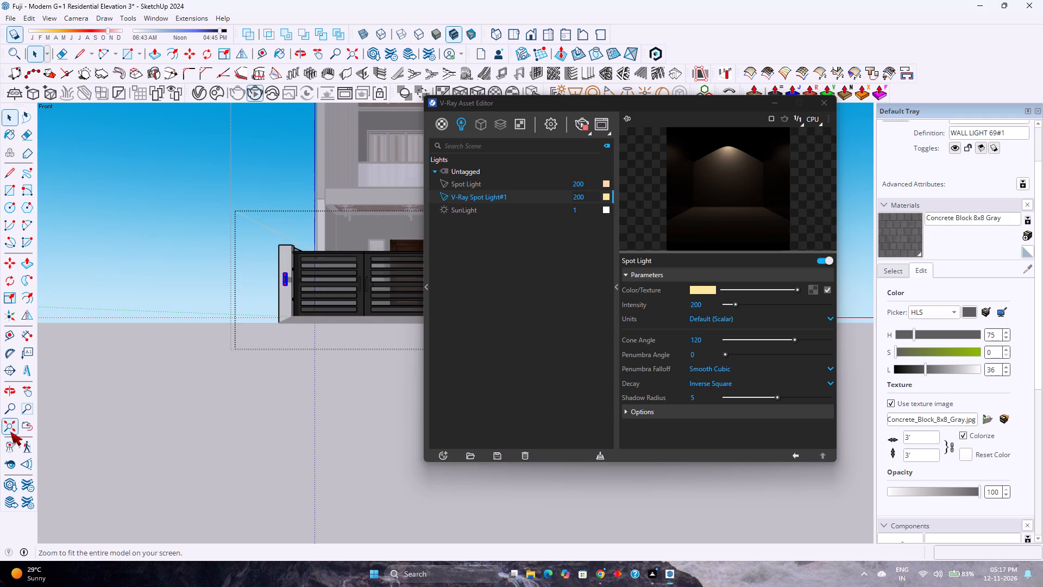
pyautogui.click(10, 432)
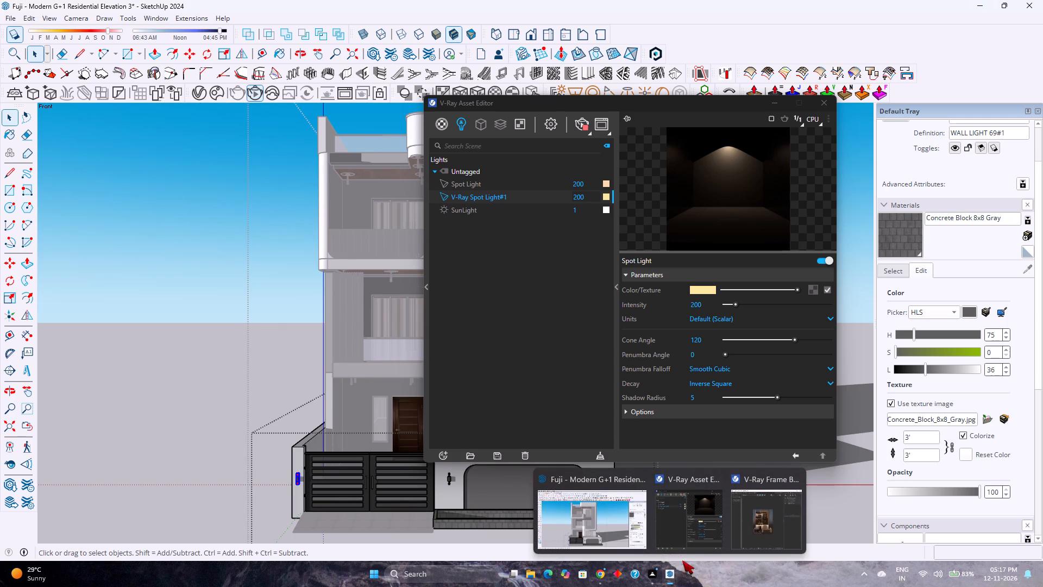
pyautogui.click(761, 532)
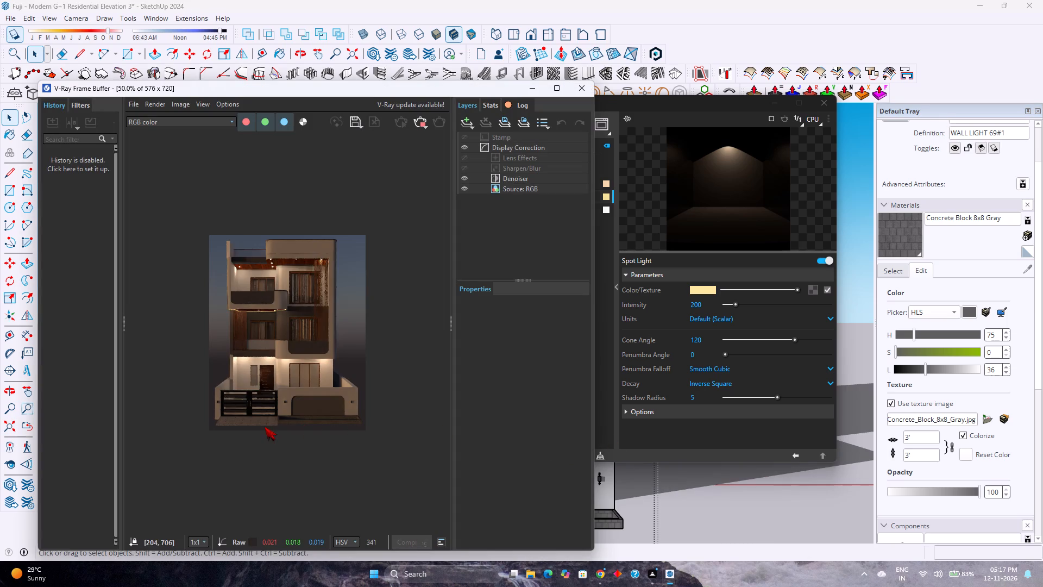
# Set V-Ray Spot Light#1's units to Radiant power (W) and check the wall lights in the interactive render.
pyautogui.click(756, 319)
pyautogui.click(747, 372)
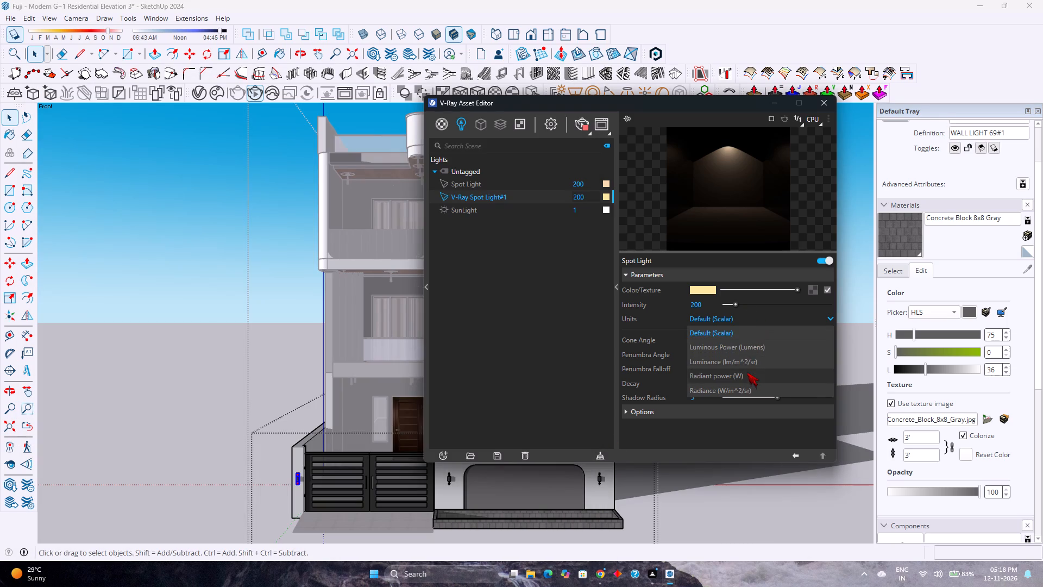
pyautogui.moveTo(660, 106); pyautogui.dragTo(783, 99)
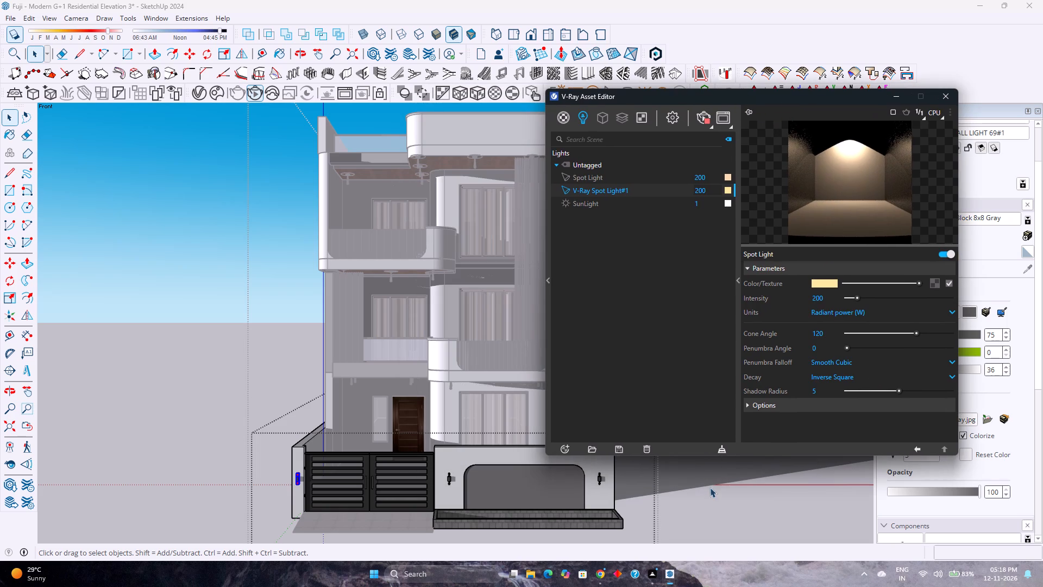
pyautogui.click(707, 532)
pyautogui.click(773, 519)
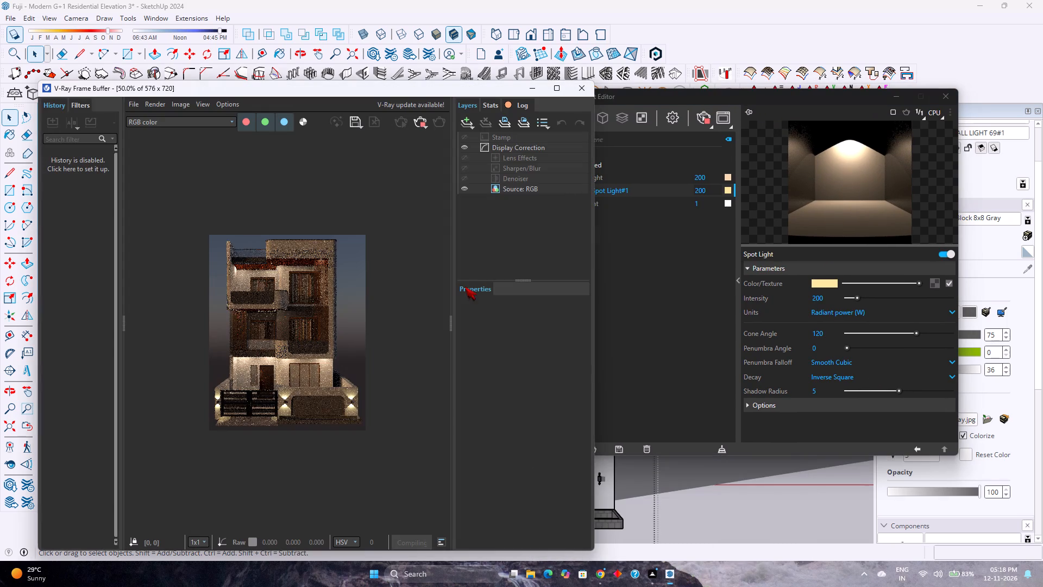
pyautogui.moveTo(472, 87); pyautogui.dragTo(450, 71)
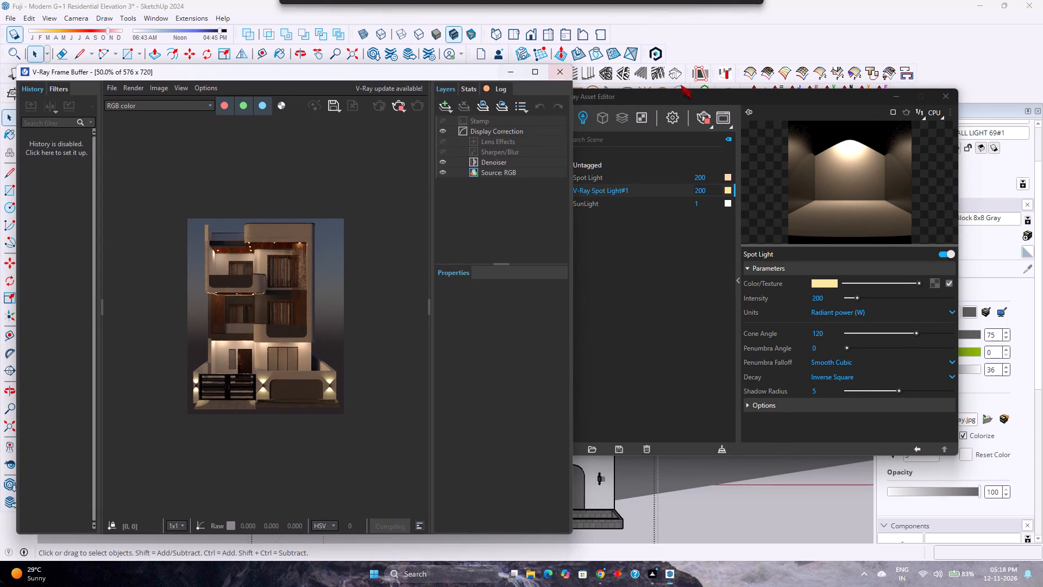
# Arrange the V-Ray Asset Editor beside the render frame buffer so both are visible over the model.
pyautogui.moveTo(715, 95); pyautogui.dragTo(746, 114)
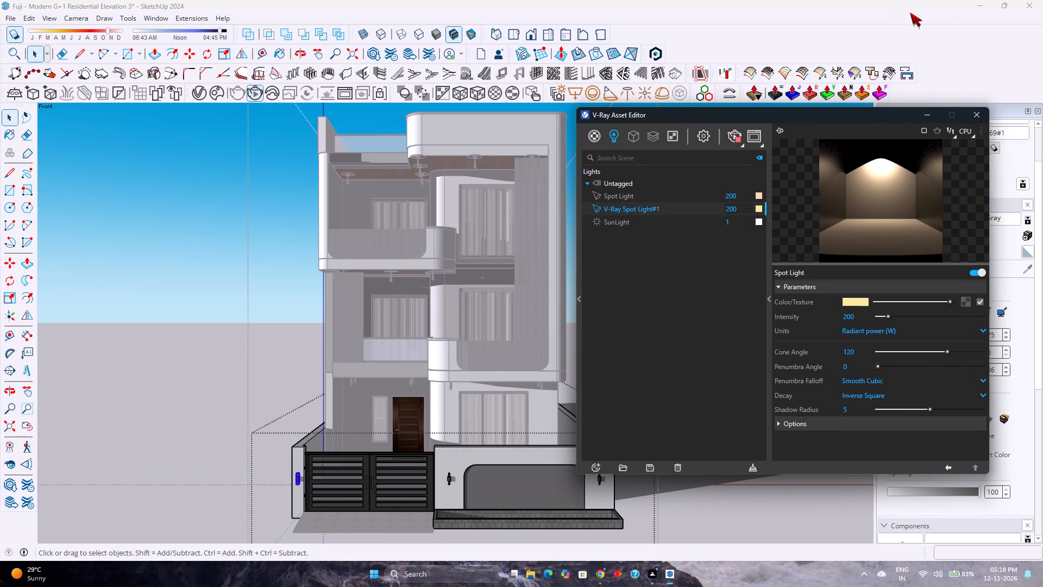
pyautogui.click(970, 4)
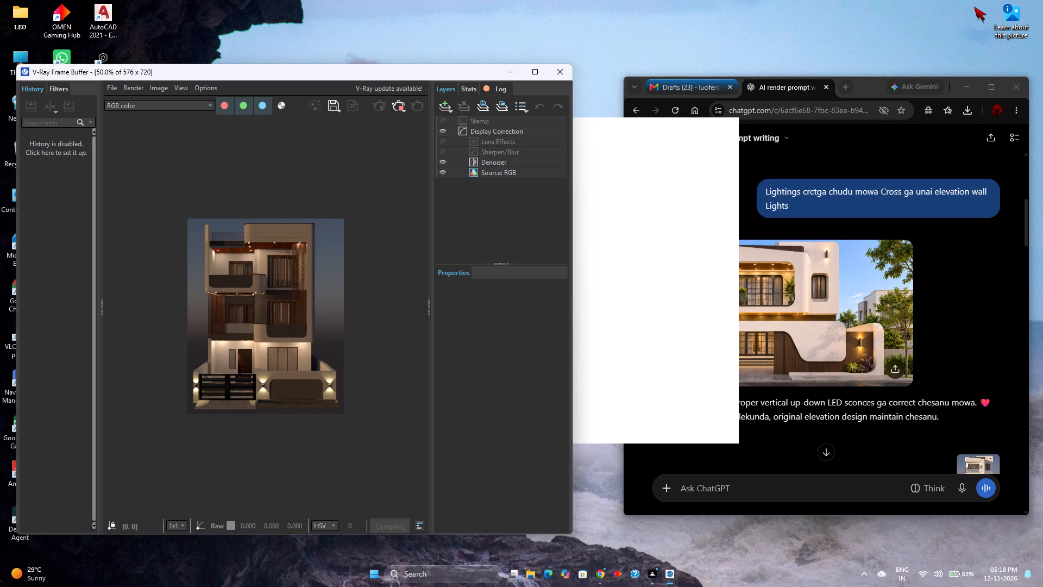
pyautogui.click(677, 577)
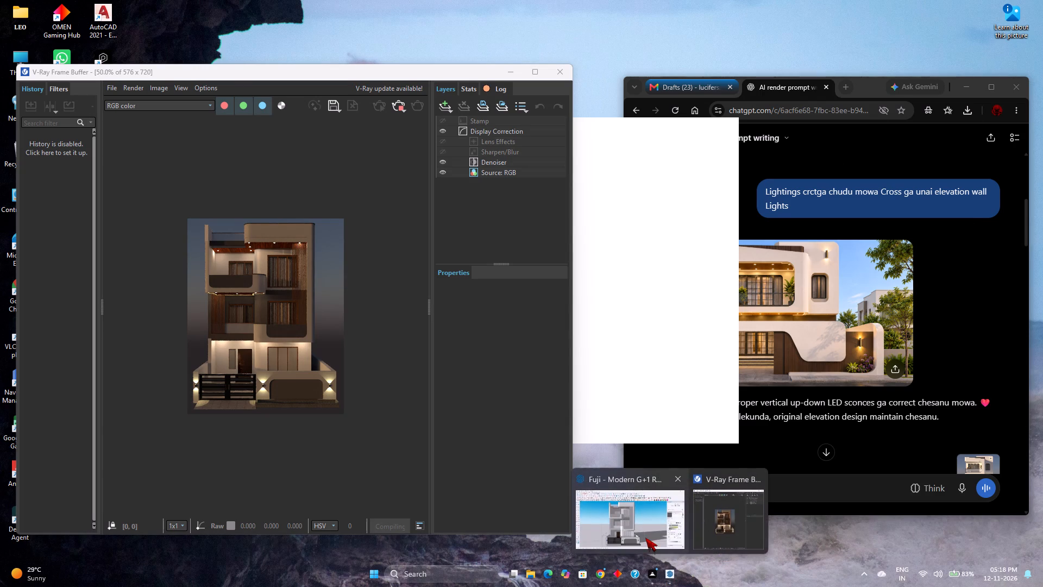
pyautogui.click(645, 538)
pyautogui.click(672, 569)
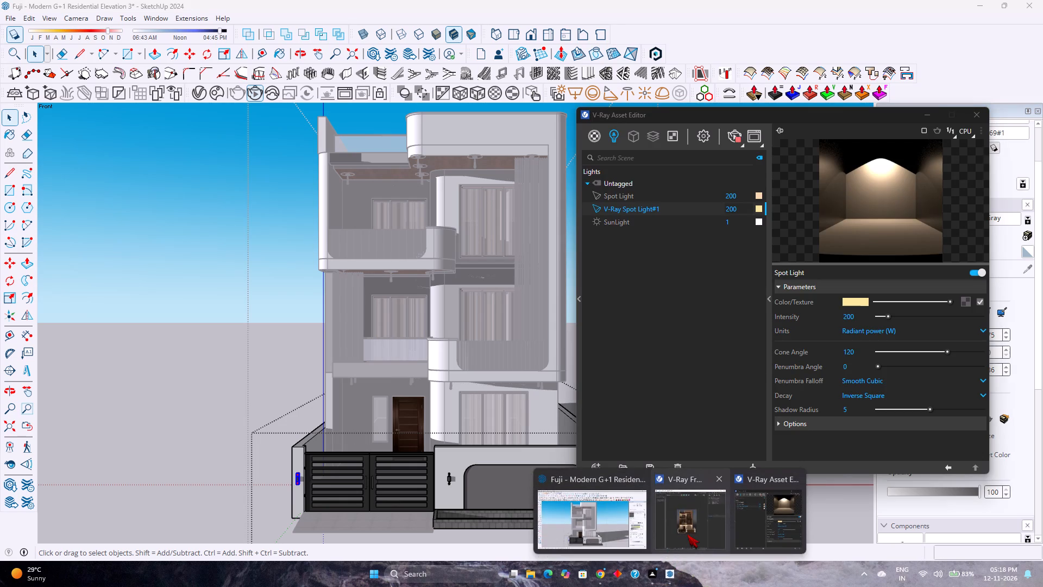
pyautogui.click(687, 534)
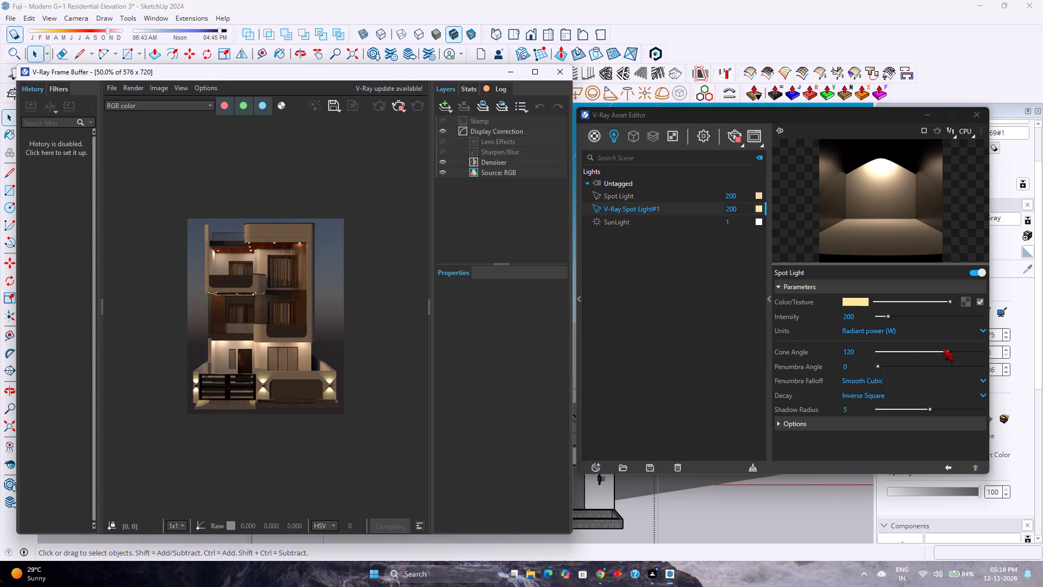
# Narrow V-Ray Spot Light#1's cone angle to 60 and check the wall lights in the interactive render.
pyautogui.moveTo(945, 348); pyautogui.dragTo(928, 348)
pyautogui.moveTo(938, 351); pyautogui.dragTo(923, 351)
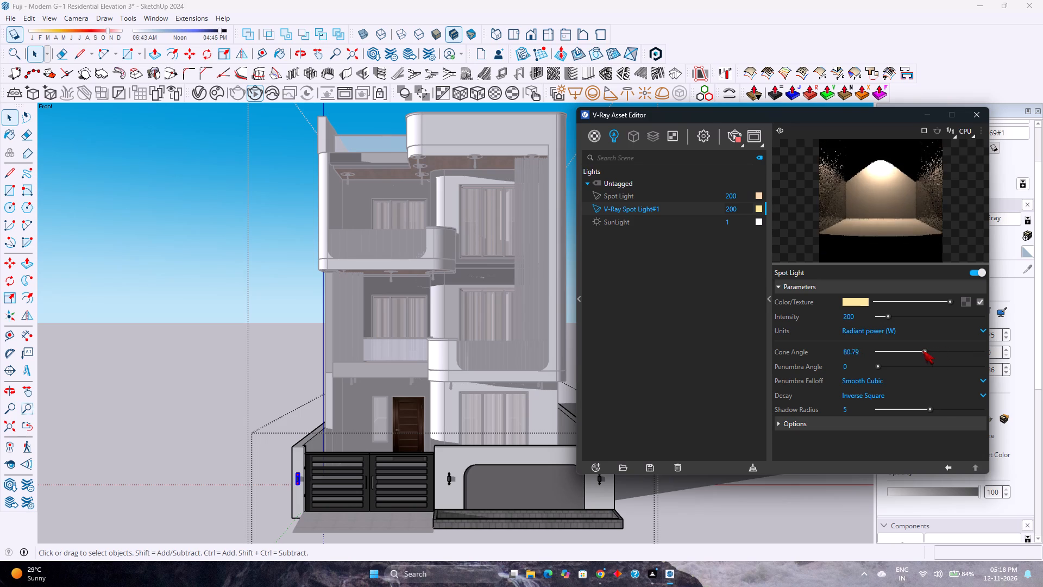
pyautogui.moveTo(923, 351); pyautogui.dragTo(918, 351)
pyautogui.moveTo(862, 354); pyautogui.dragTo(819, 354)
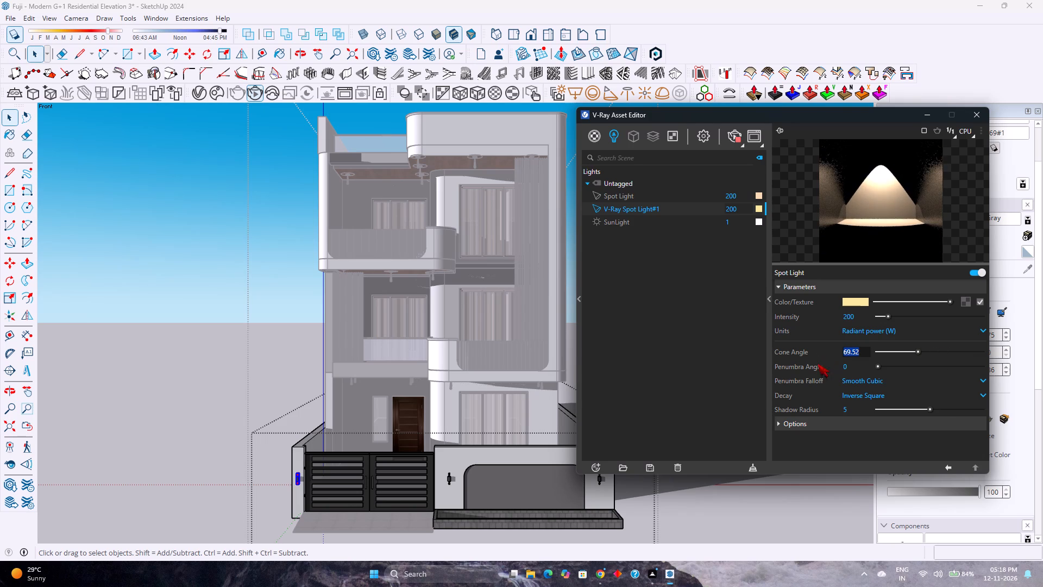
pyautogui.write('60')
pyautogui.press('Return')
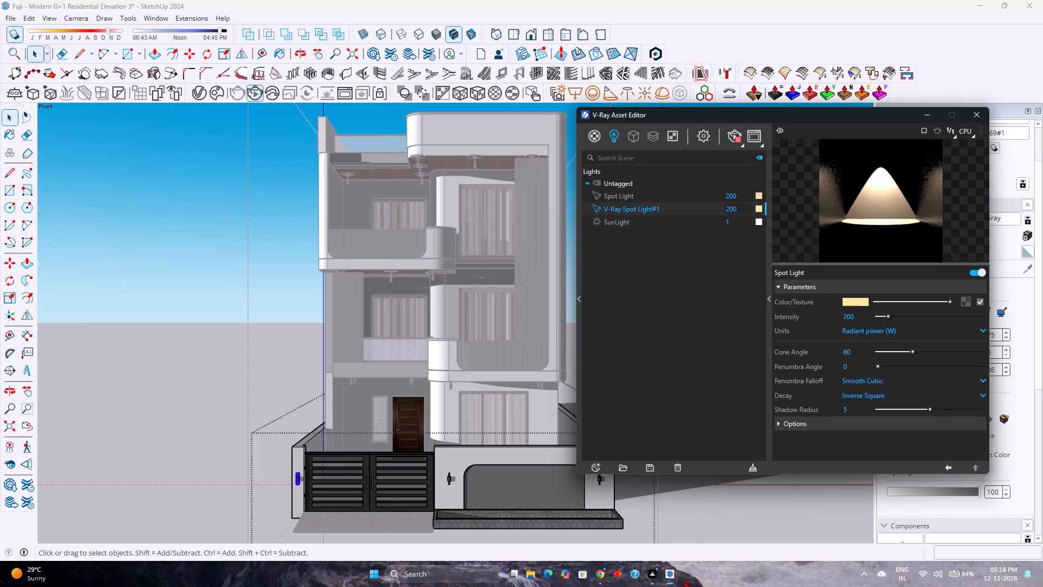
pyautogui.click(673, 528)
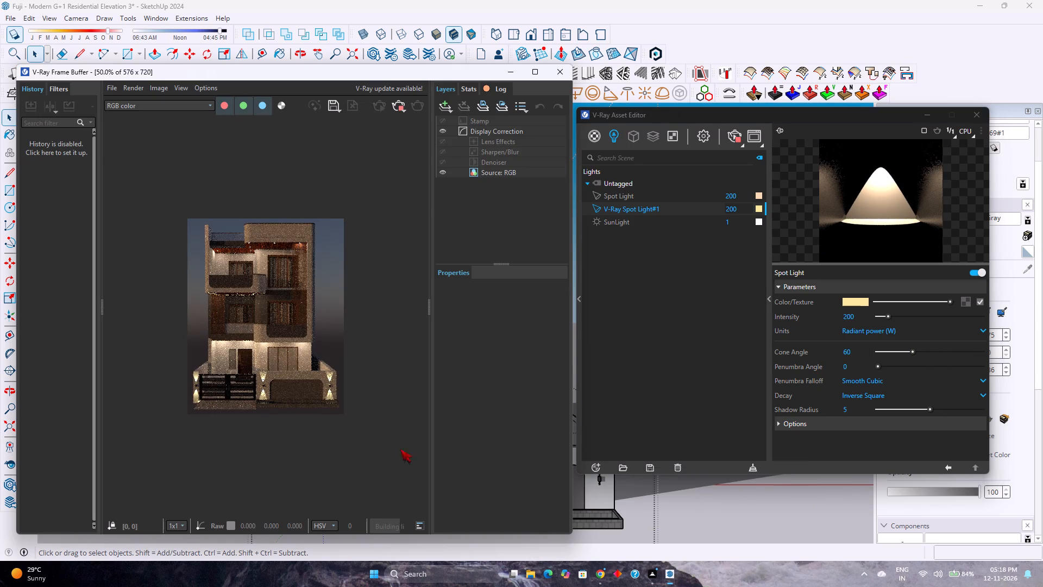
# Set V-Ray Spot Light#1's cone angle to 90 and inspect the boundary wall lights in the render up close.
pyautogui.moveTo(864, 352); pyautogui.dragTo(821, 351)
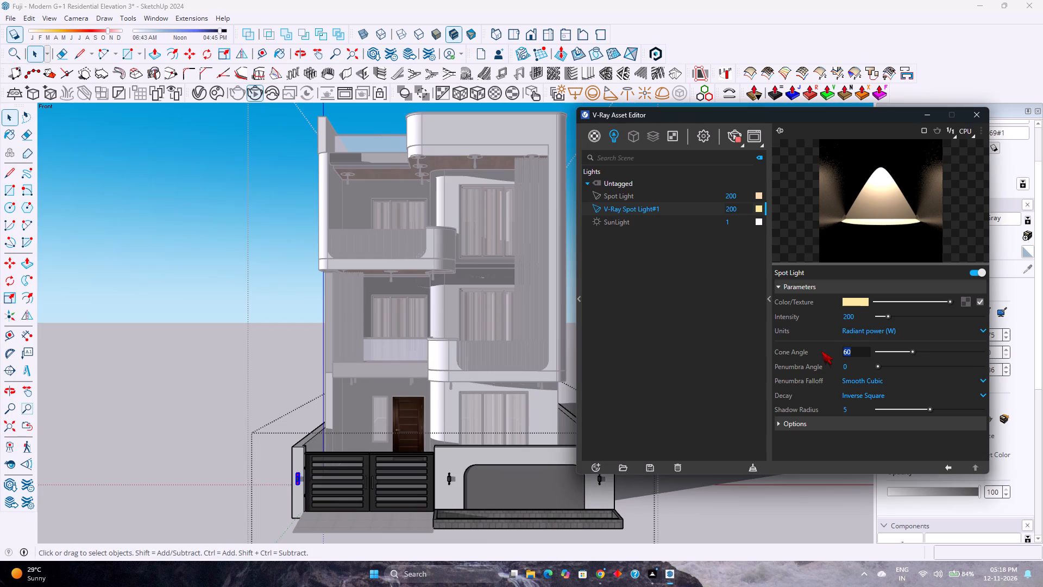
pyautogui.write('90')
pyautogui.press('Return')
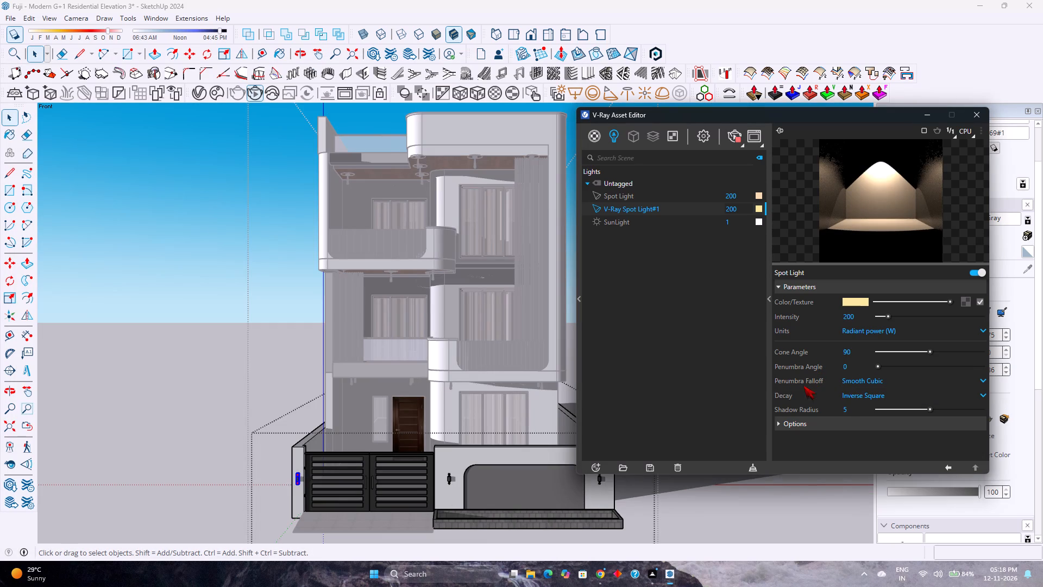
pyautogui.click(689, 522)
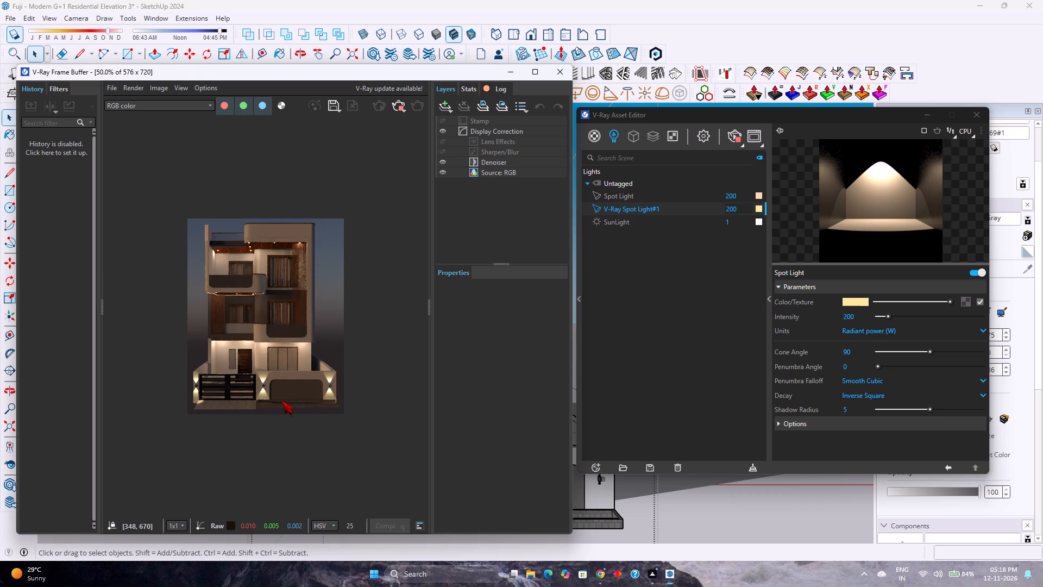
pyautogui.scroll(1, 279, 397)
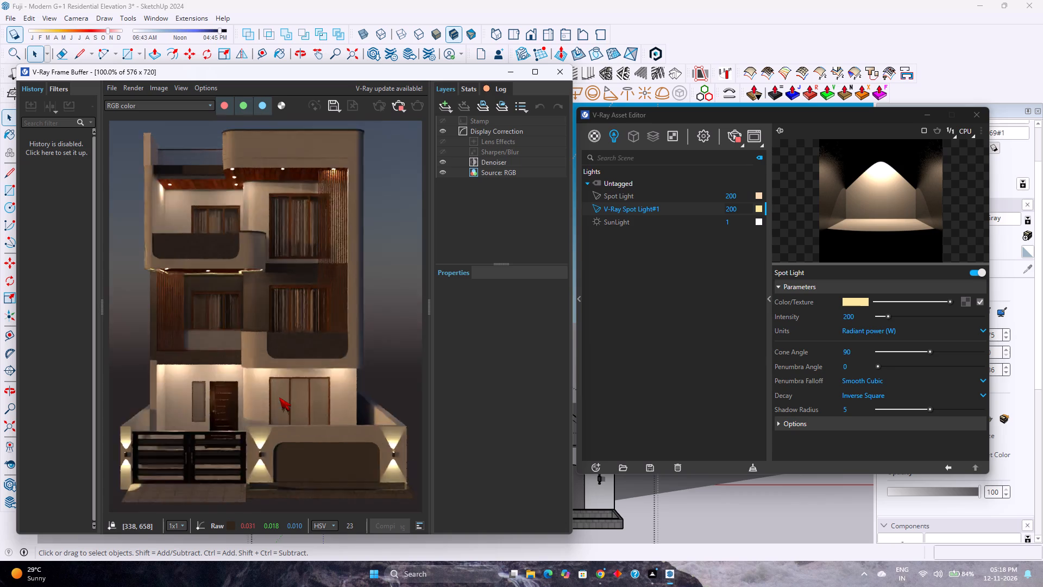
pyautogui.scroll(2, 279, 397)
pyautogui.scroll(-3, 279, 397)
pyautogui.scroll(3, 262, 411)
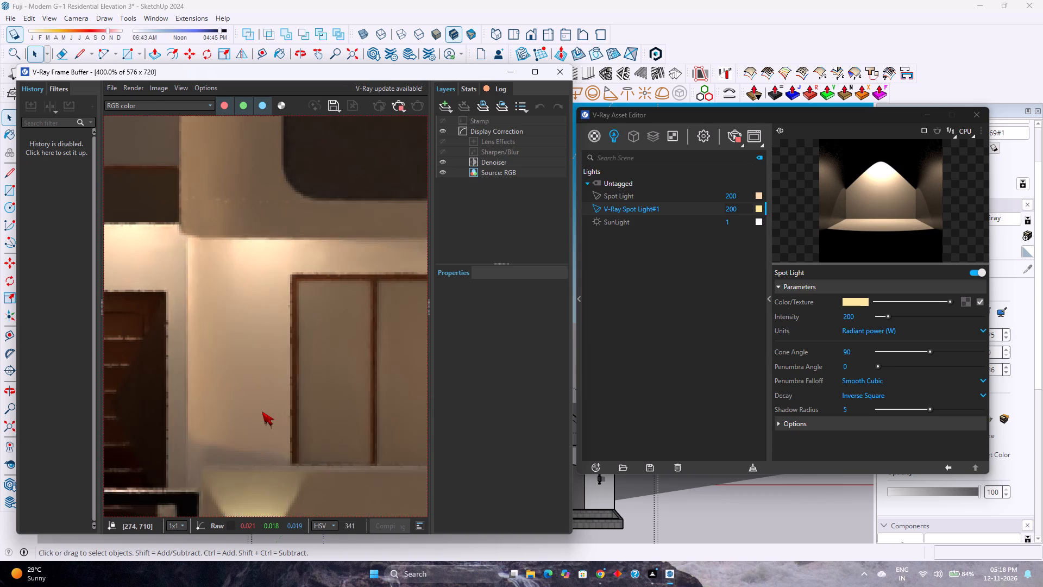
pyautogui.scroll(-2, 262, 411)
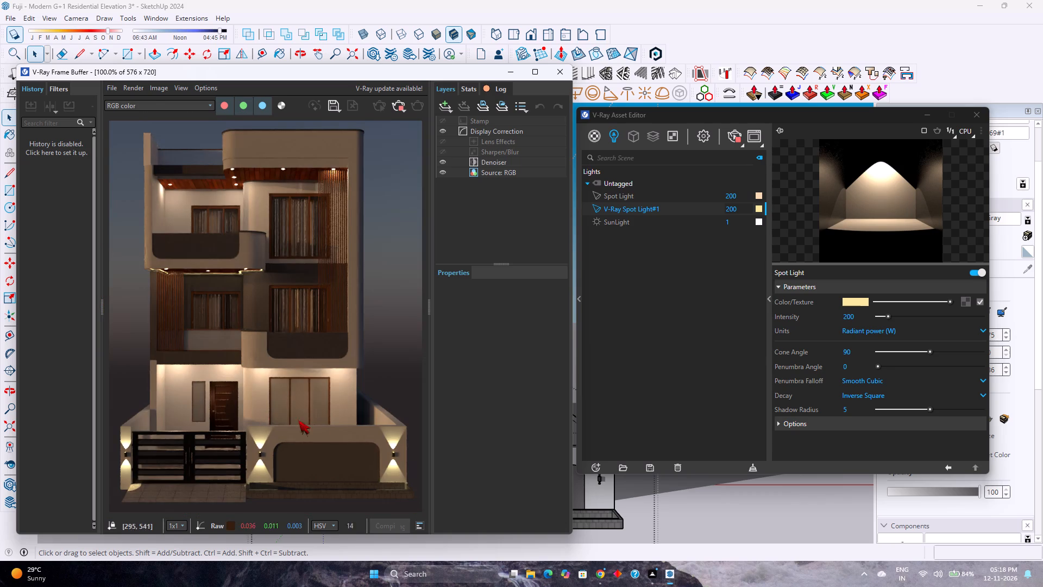
# Close the frame buffer and restart the interactive V-Ray render beside the Asset Editor.
pyautogui.click(562, 63)
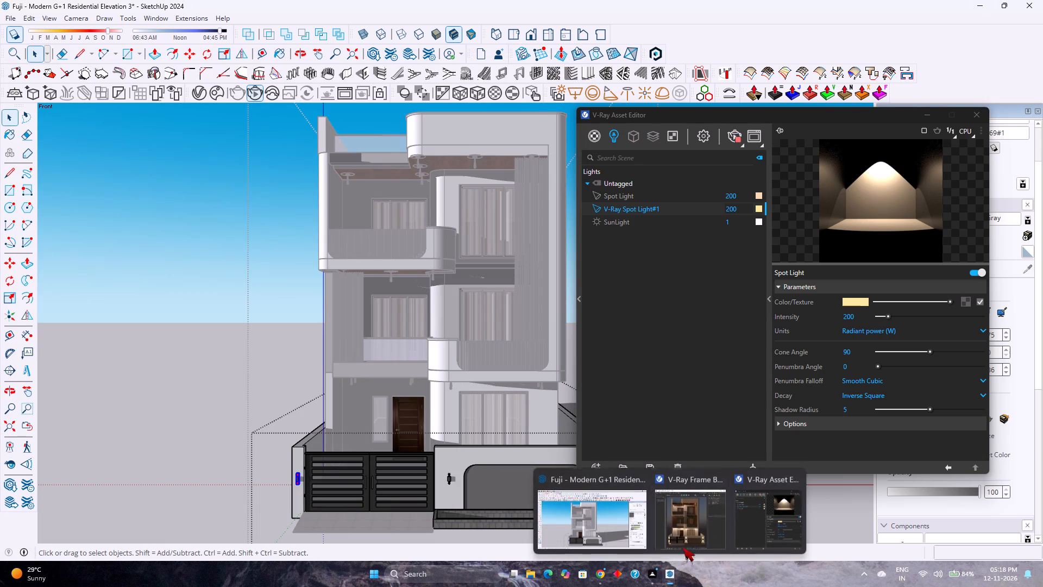
pyautogui.click(719, 478)
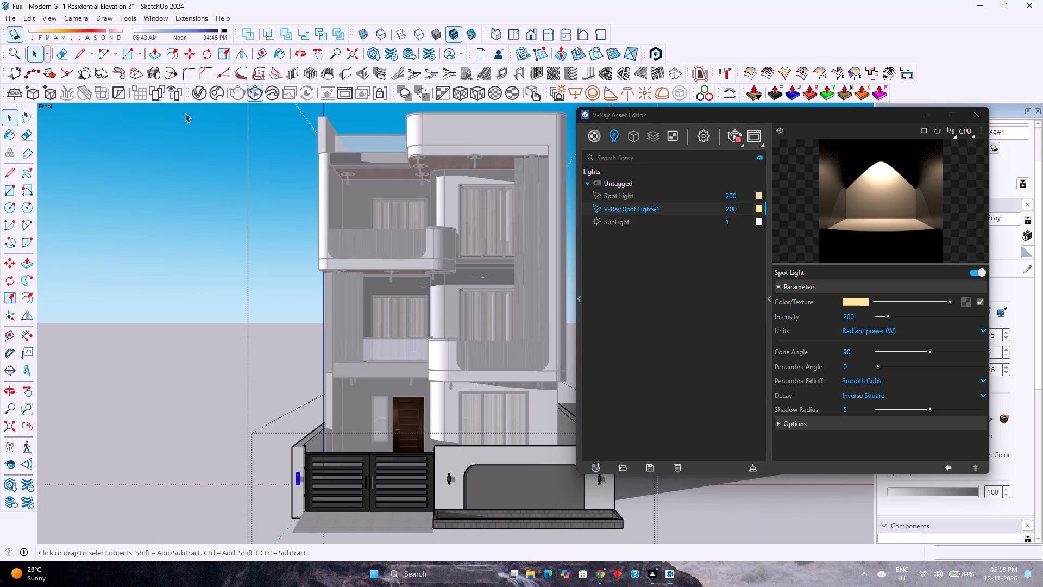
pyautogui.click(255, 91)
pyautogui.click(257, 91)
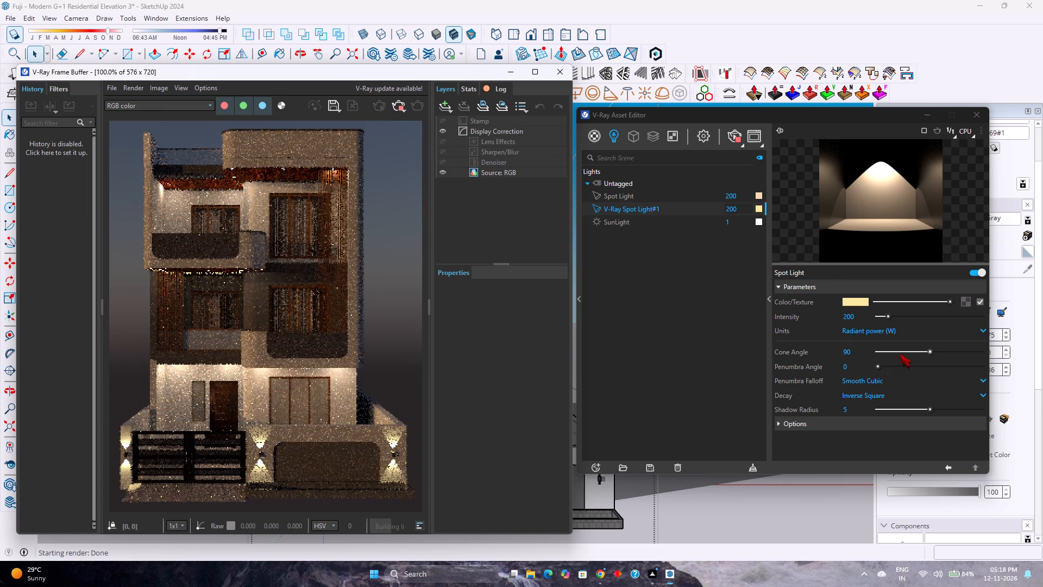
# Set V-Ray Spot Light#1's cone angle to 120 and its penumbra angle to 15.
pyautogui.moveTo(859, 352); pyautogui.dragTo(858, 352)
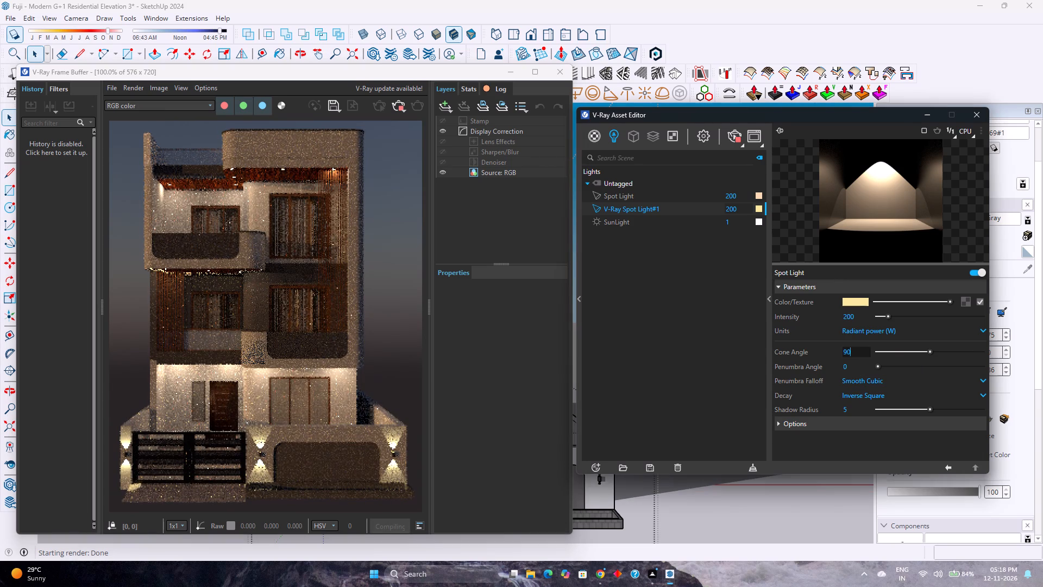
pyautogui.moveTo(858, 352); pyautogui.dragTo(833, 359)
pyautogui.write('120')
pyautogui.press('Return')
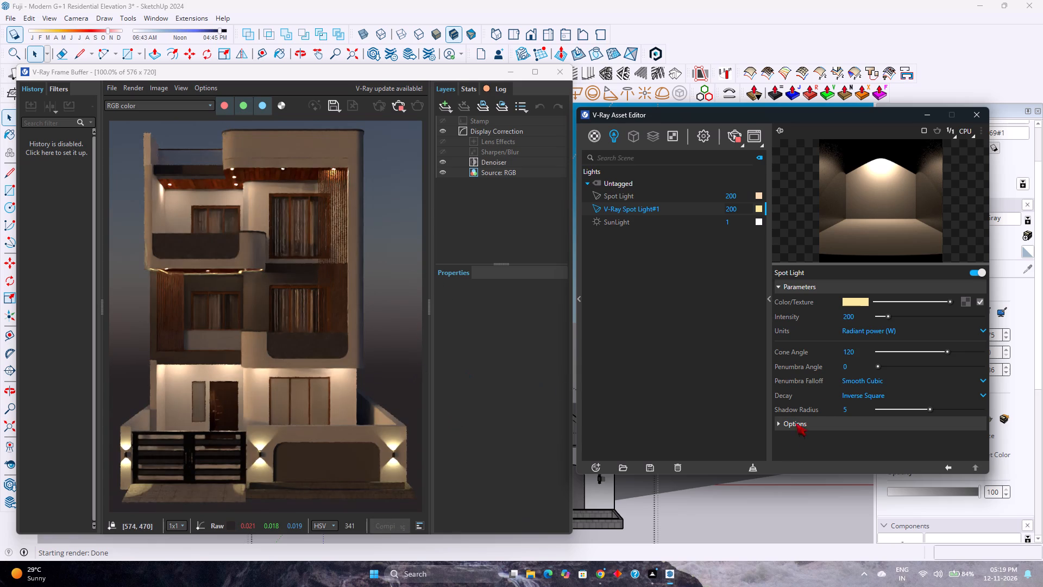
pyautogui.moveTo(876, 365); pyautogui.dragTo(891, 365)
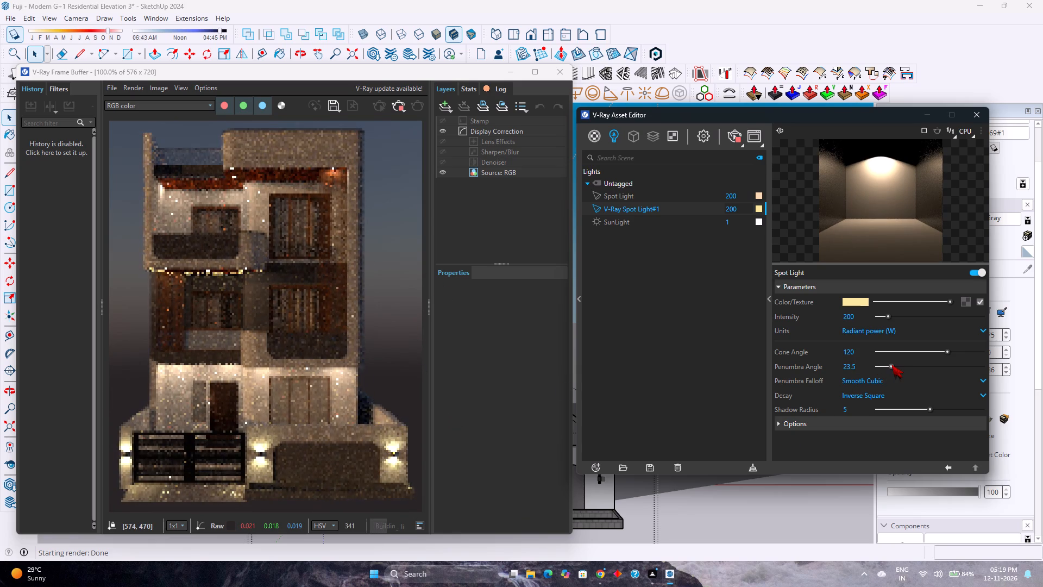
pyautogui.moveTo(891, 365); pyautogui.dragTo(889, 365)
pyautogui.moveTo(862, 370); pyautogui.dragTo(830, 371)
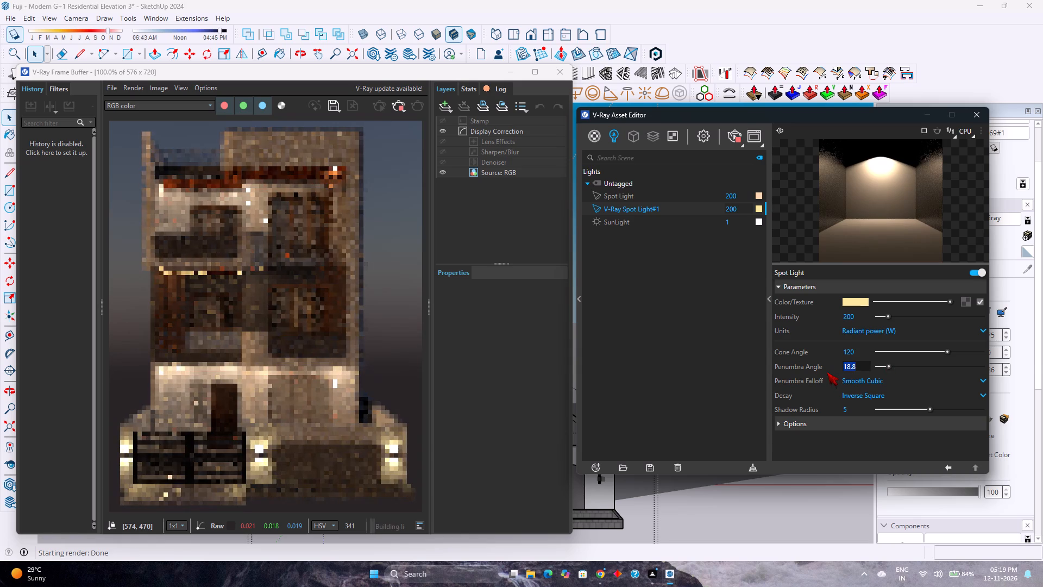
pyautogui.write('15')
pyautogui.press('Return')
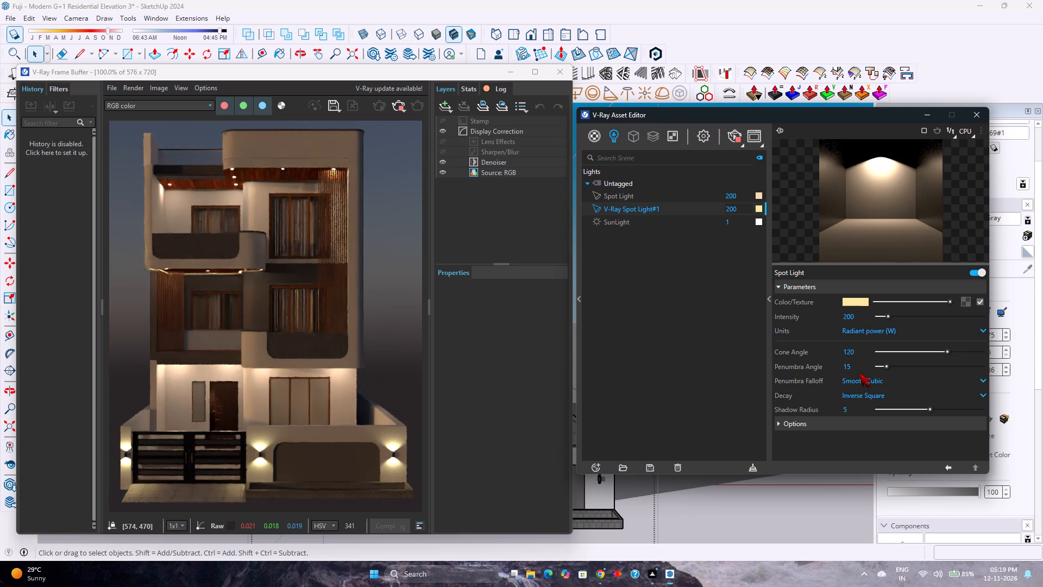
# Set V-Ray Spot Light#1's cone angle to 100.
pyautogui.moveTo(858, 354); pyautogui.dragTo(839, 361)
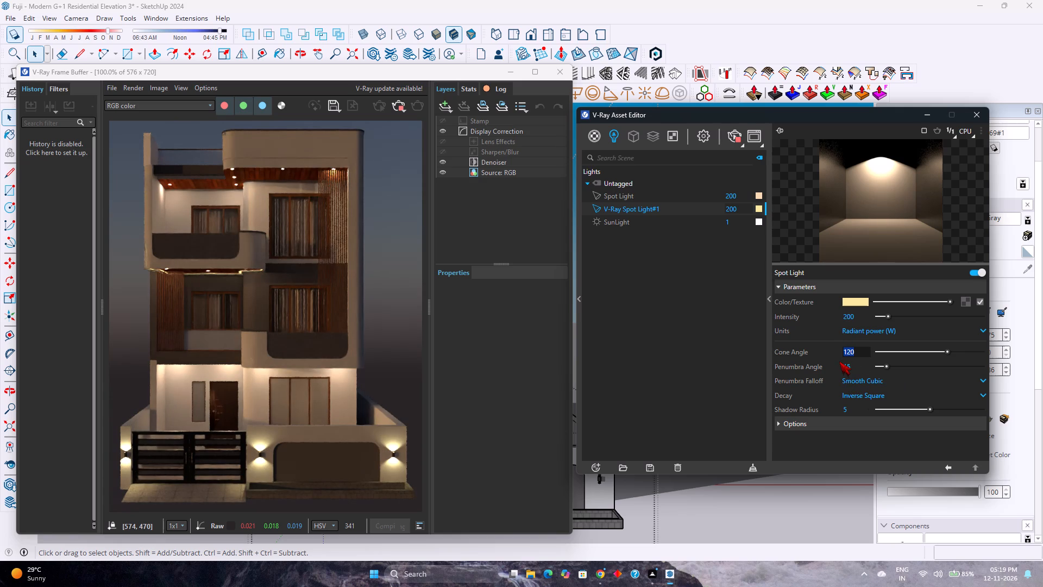
pyautogui.write('100')
pyautogui.press('Return')
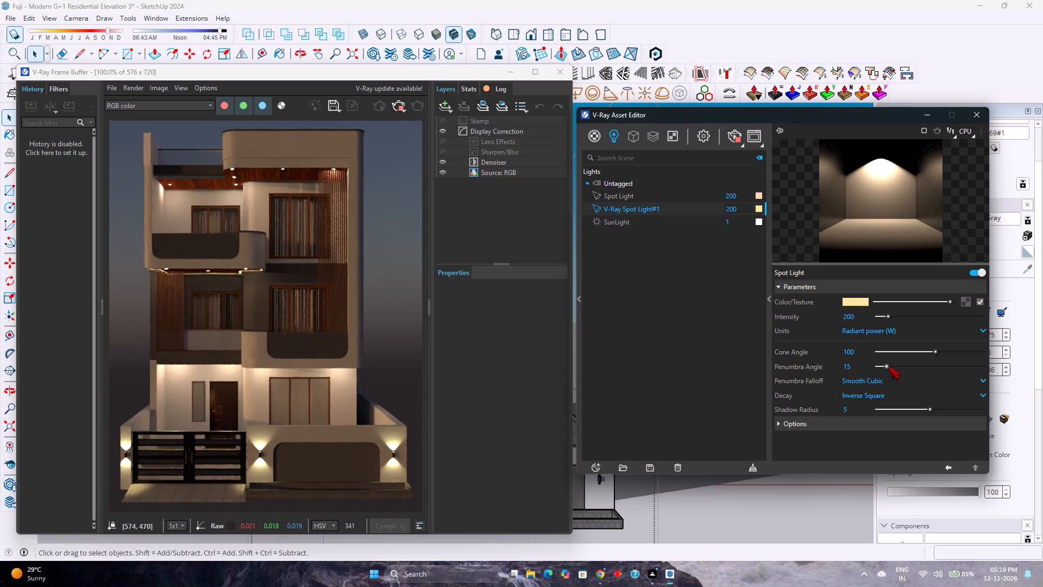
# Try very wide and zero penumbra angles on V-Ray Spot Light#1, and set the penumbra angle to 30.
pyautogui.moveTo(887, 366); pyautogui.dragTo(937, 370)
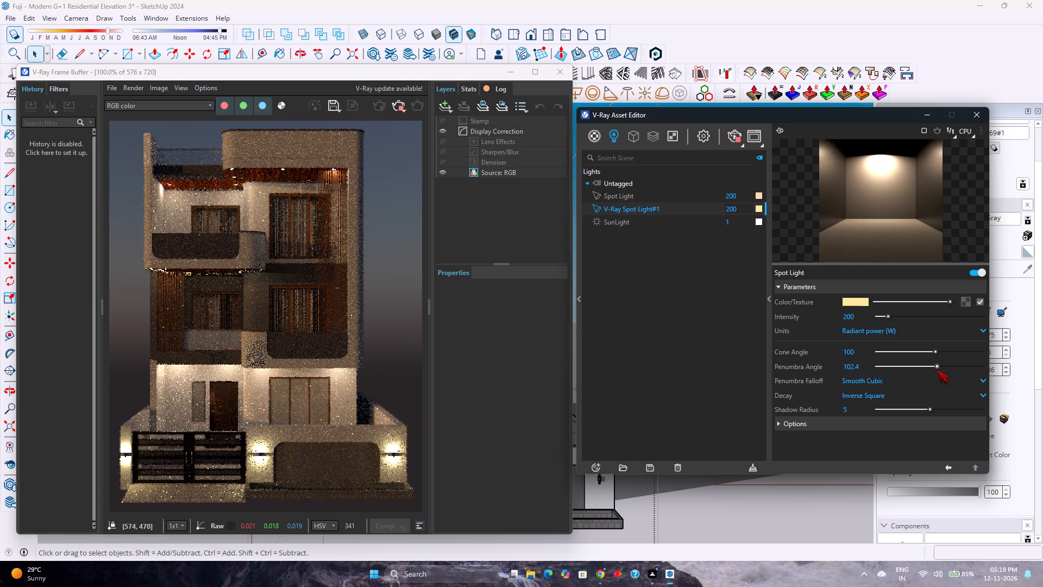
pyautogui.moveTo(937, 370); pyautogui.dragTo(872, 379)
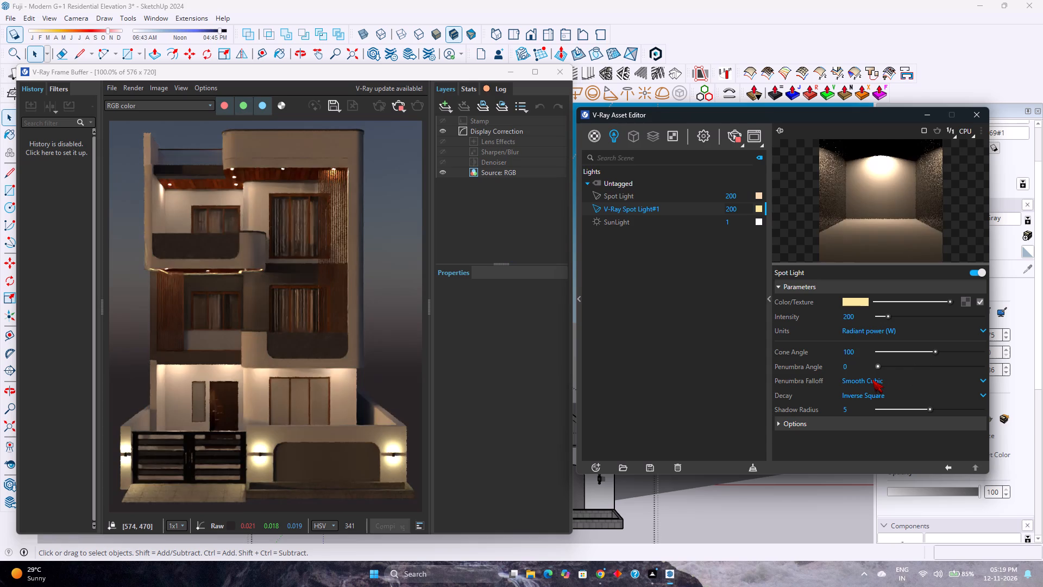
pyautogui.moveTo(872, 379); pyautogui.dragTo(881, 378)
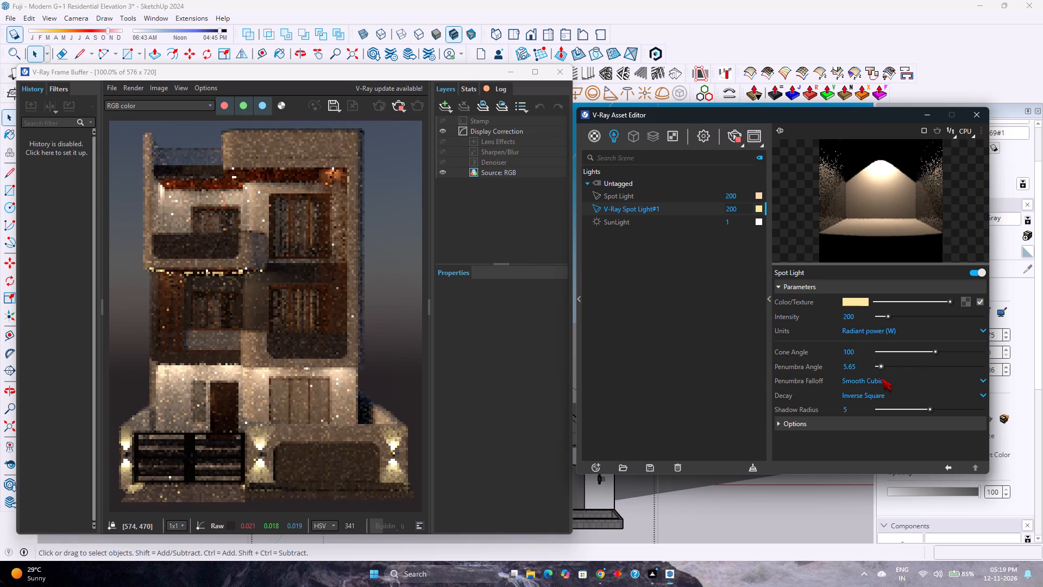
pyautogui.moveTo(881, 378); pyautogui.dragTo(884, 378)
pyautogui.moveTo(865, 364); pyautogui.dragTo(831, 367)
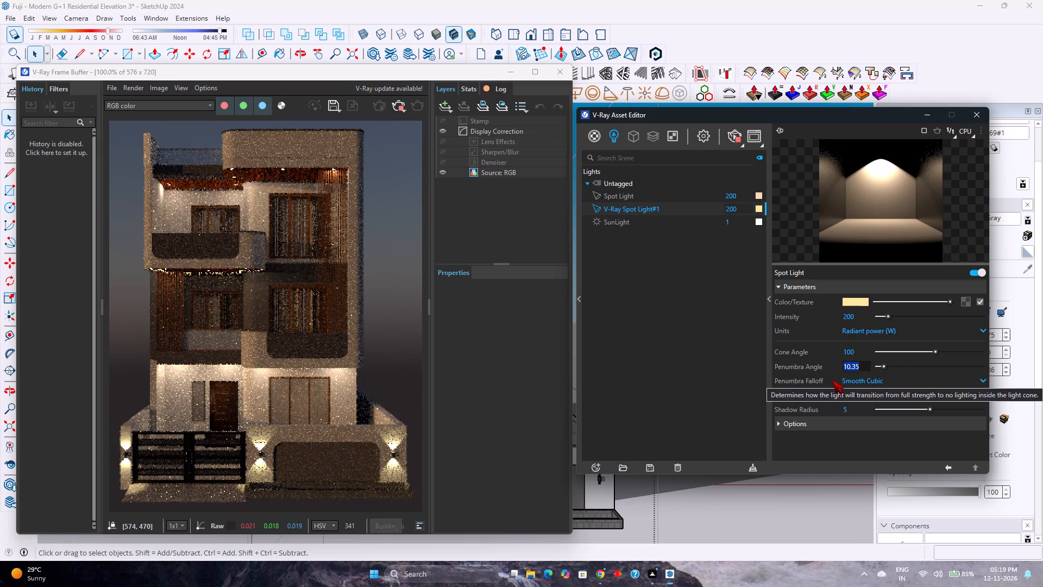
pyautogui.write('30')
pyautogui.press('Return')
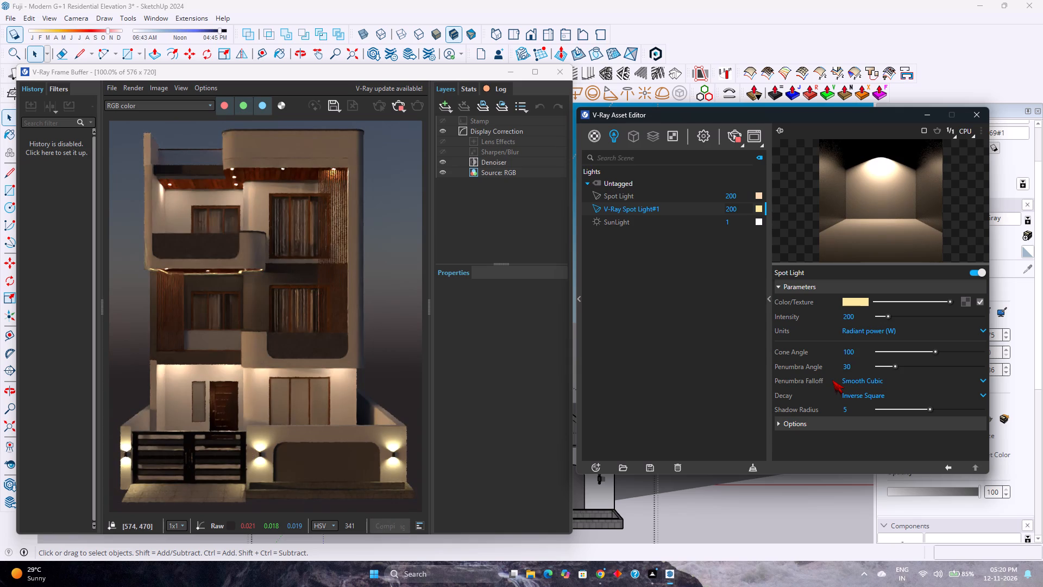
# Set V-Ray Spot Light#1's intensity to 100.
pyautogui.moveTo(862, 319); pyautogui.dragTo(824, 325)
pyautogui.write('100')
pyautogui.press('Return')
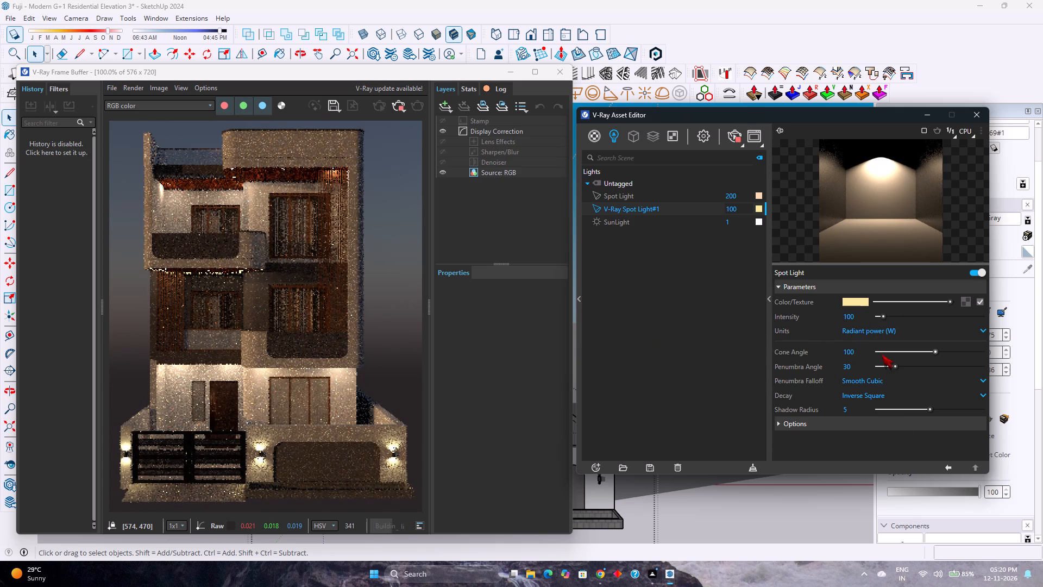
# Set V-Ray Spot Light#1's penumbra angle to 20.
pyautogui.click(888, 367)
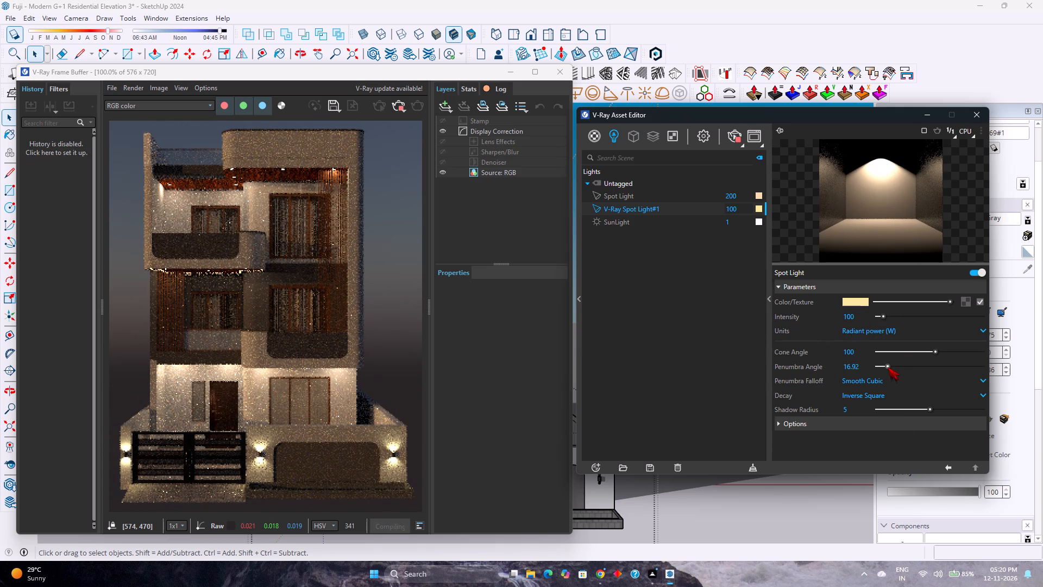
pyautogui.moveTo(868, 368); pyautogui.dragTo(829, 371)
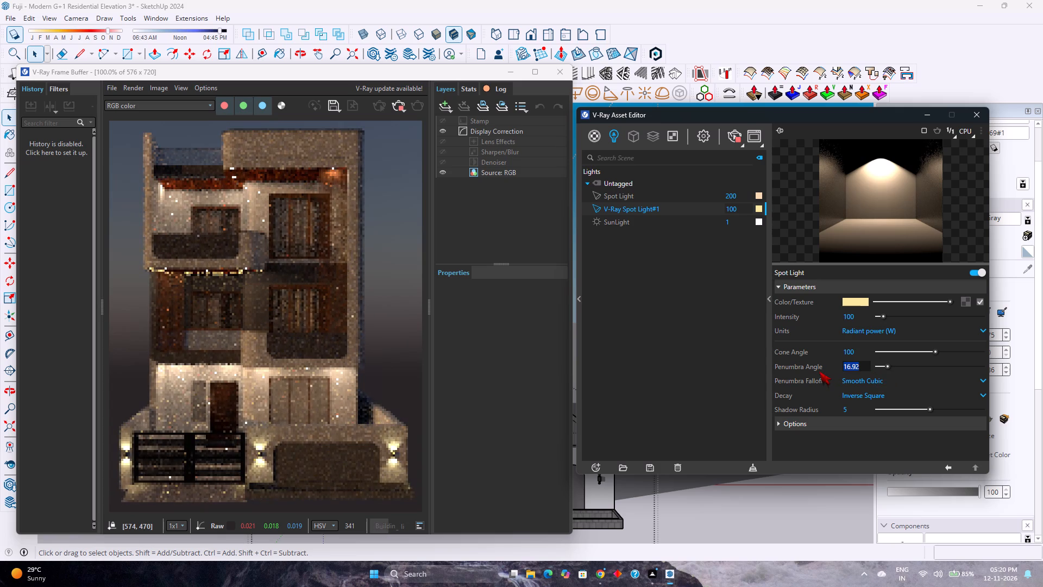
pyautogui.write('20')
pyautogui.press('Return')
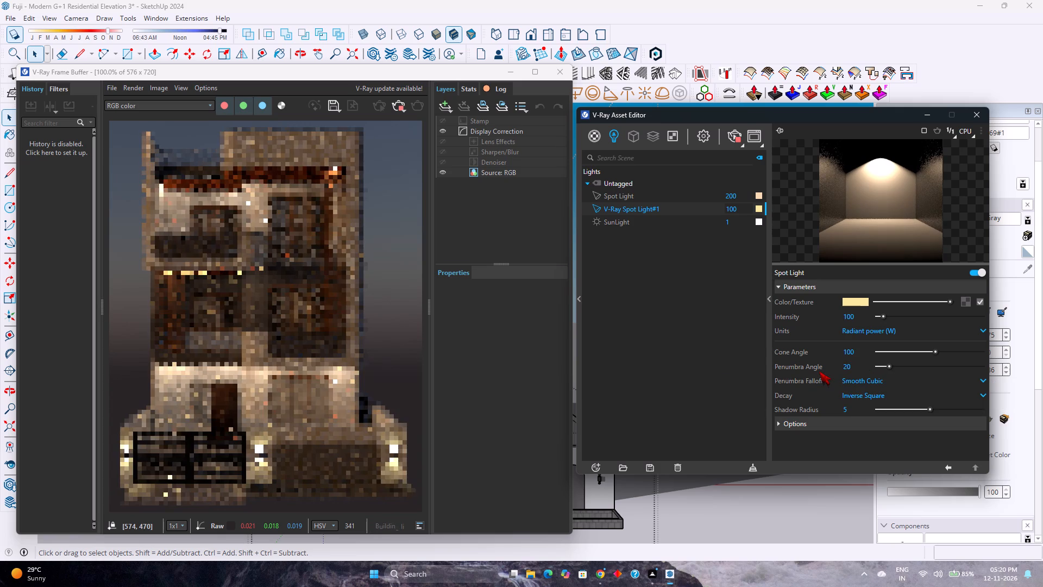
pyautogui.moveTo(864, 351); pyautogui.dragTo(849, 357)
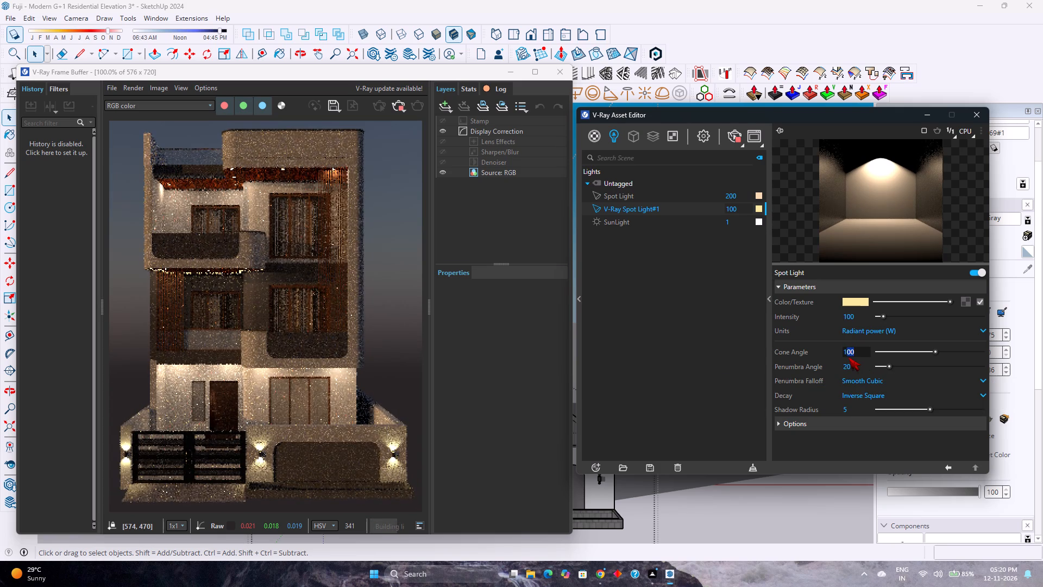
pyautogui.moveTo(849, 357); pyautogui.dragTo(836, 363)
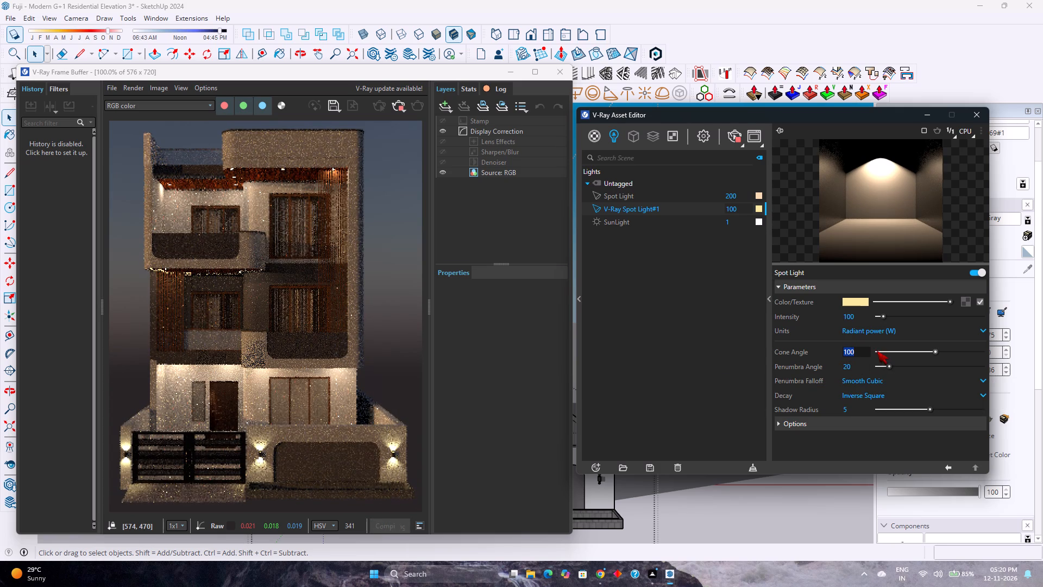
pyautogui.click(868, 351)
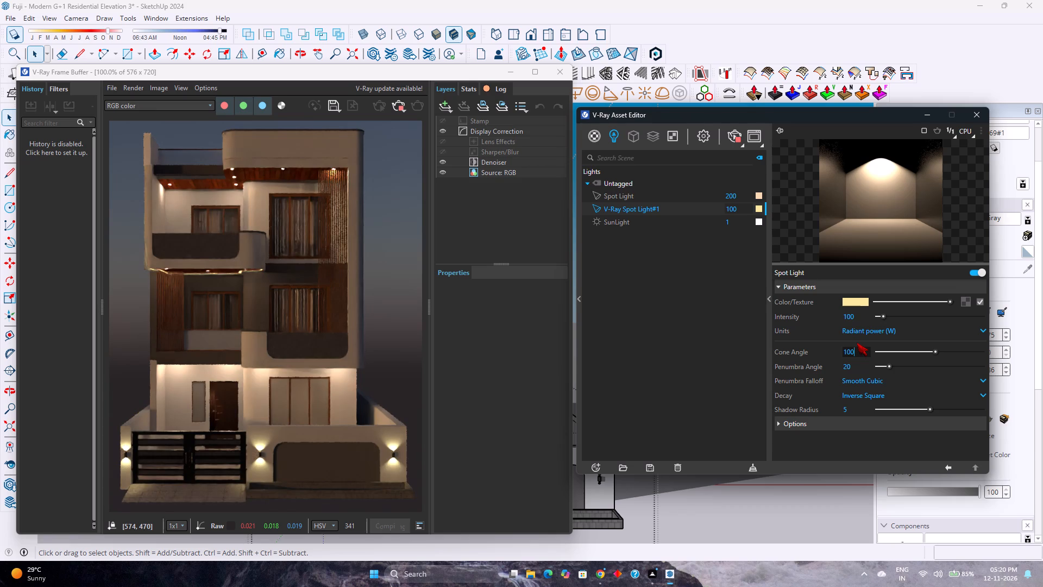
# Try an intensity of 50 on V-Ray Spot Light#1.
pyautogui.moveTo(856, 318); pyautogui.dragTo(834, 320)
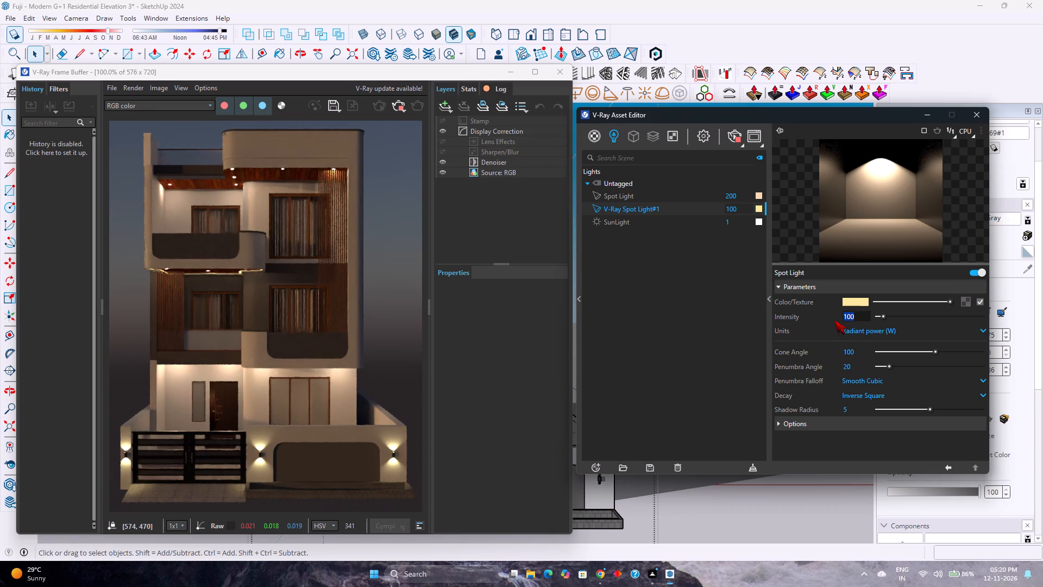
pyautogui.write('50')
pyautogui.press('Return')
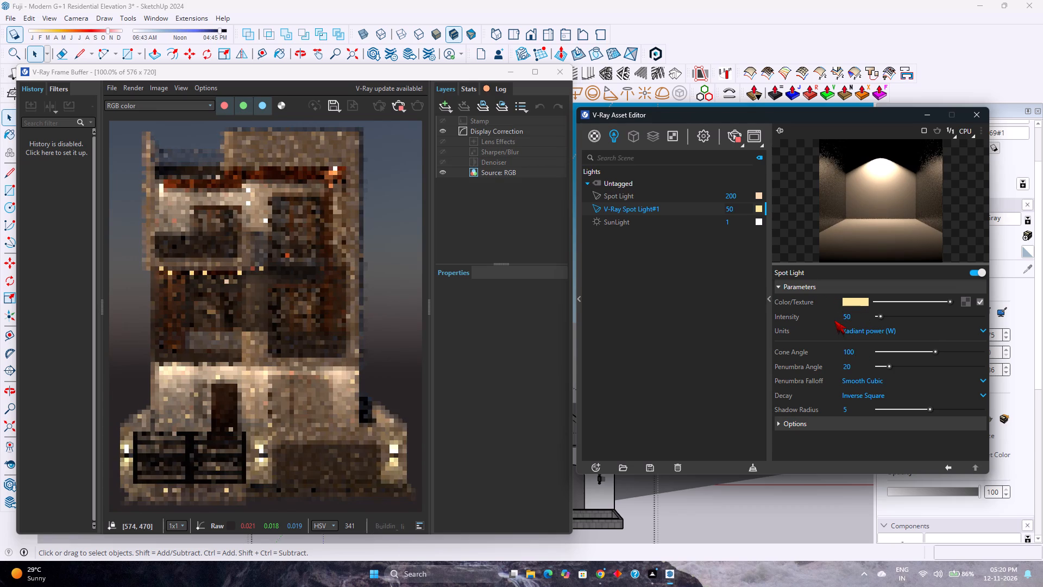
# Set V-Ray Spot Light#1's intensity to 70 and check the boundary wall lights in the render.
pyautogui.click(862, 317)
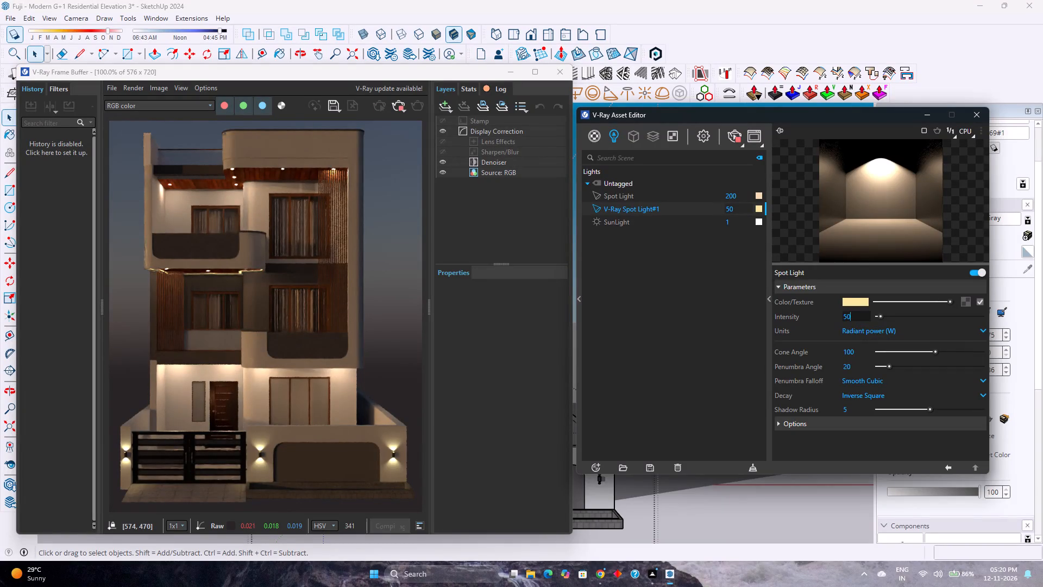
pyautogui.click(862, 317)
pyautogui.write('70')
pyautogui.press('Return')
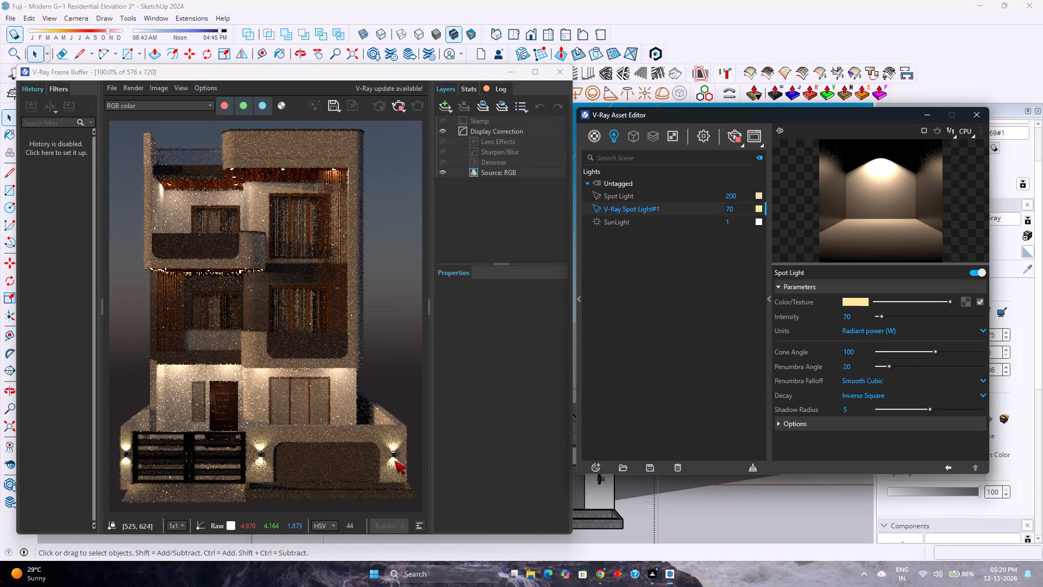
pyautogui.scroll(-2, 371, 467)
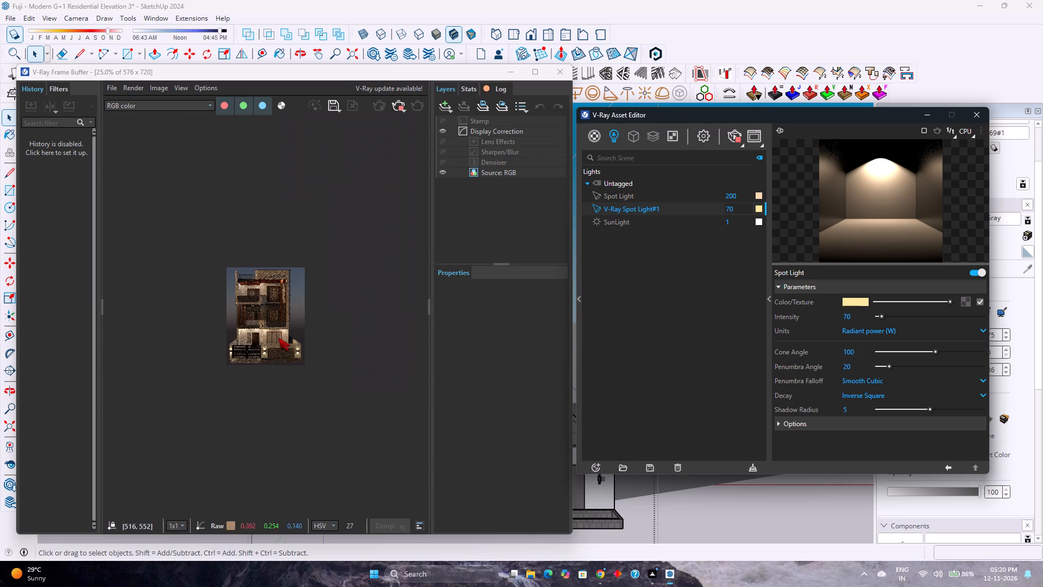
pyautogui.scroll(2, 257, 337)
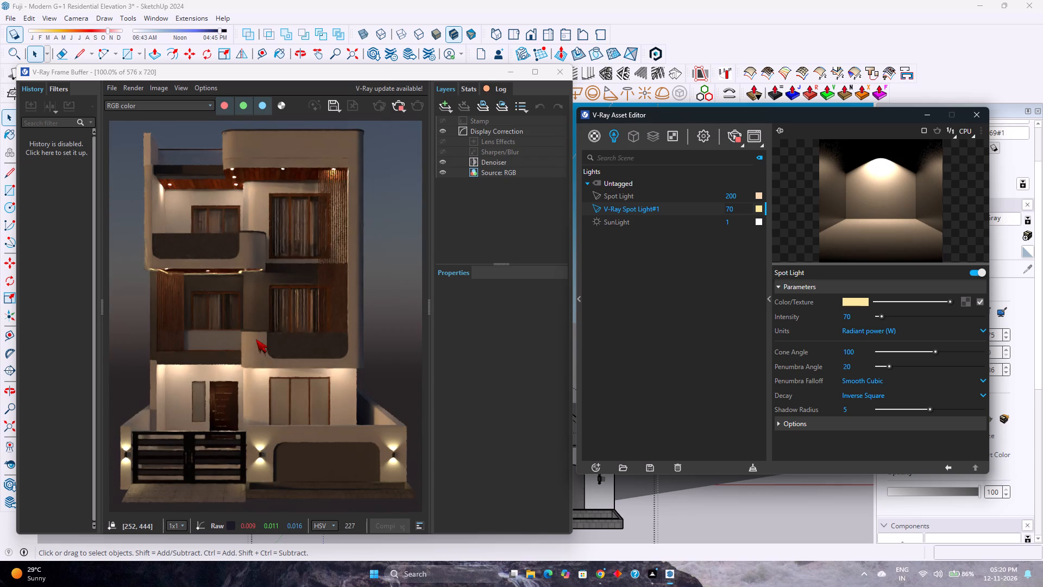
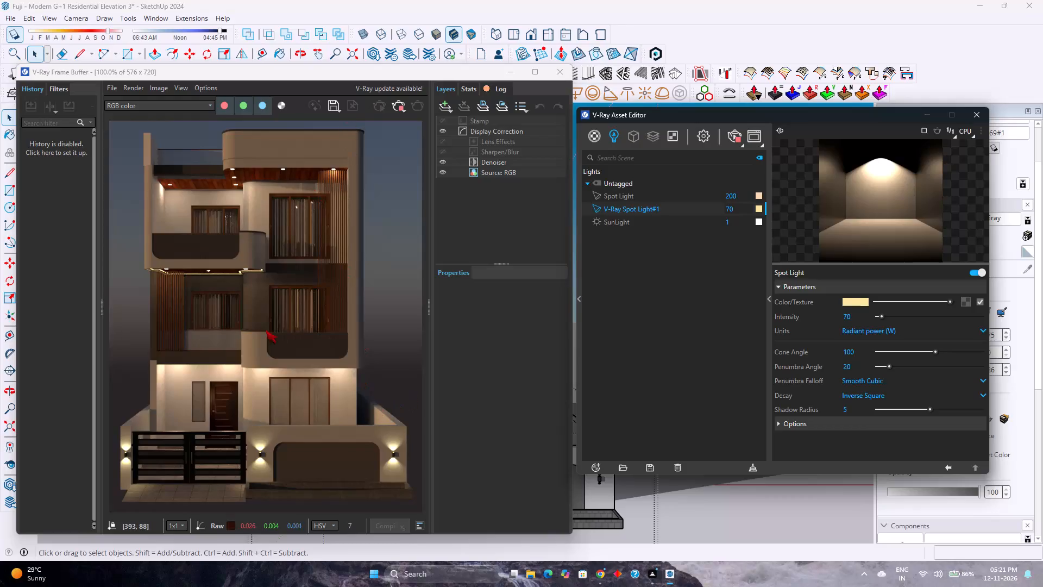
# Minimize the V-Ray Asset Editor and Frame Buffer to return to the model, and save the file.
pyautogui.scroll(-1, 240, 333)
pyautogui.scroll(2, 240, 333)
pyautogui.scroll(-1, 240, 333)
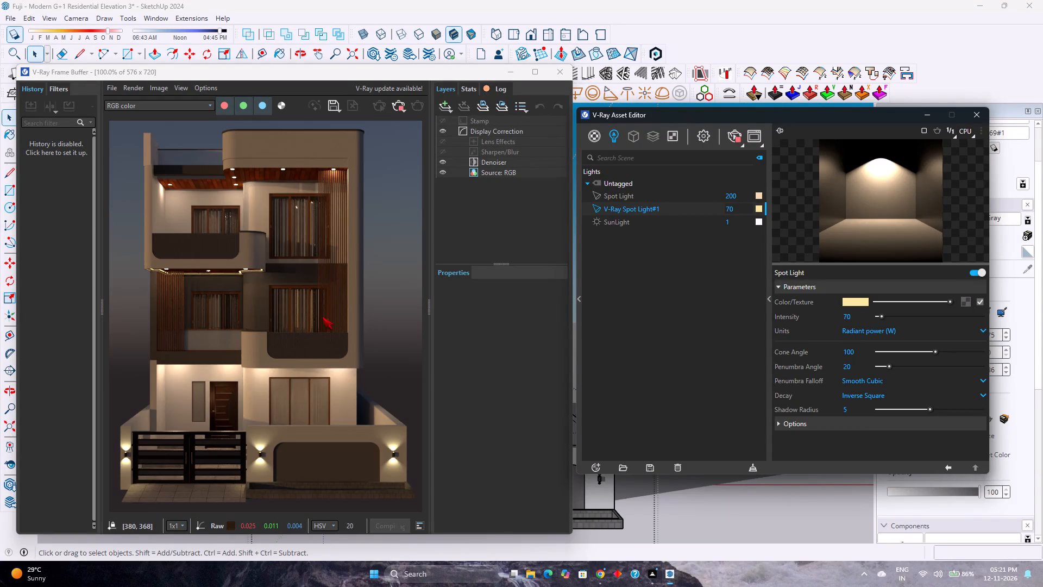
pyautogui.click(936, 115)
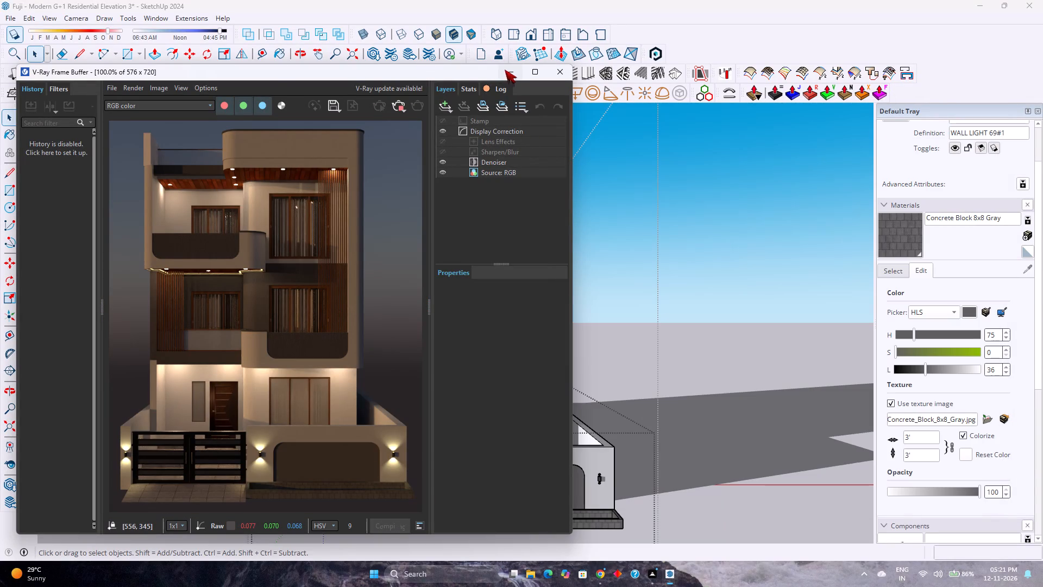
pyautogui.click(506, 70)
pyautogui.click(720, 308)
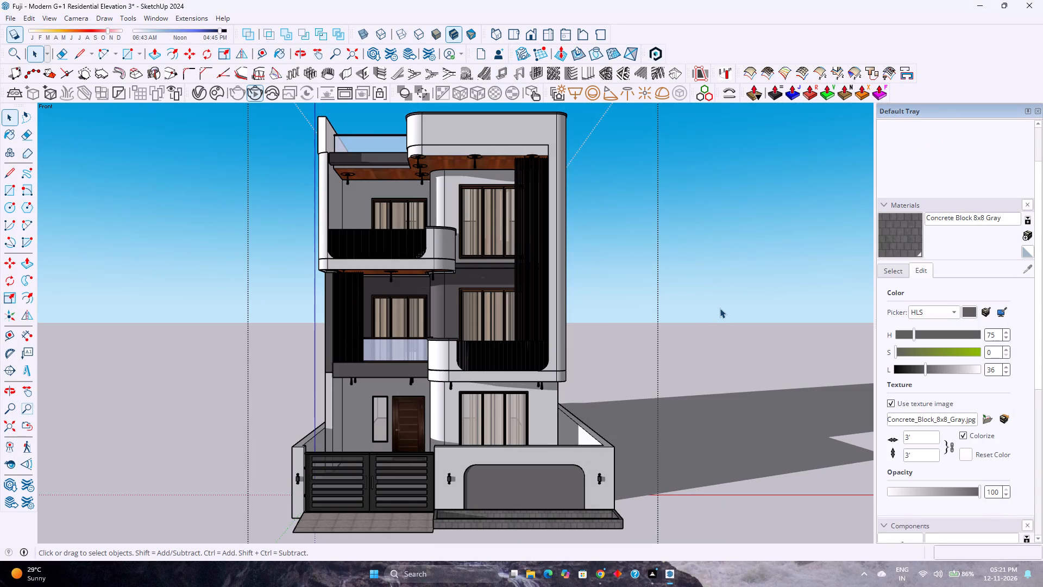
pyautogui.hotkey('ctrl', 's')
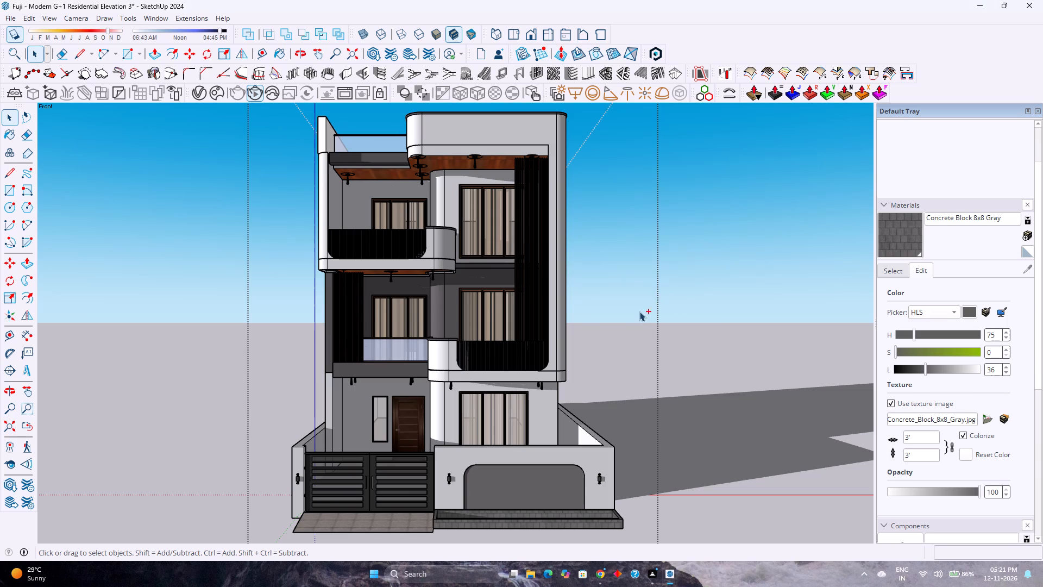
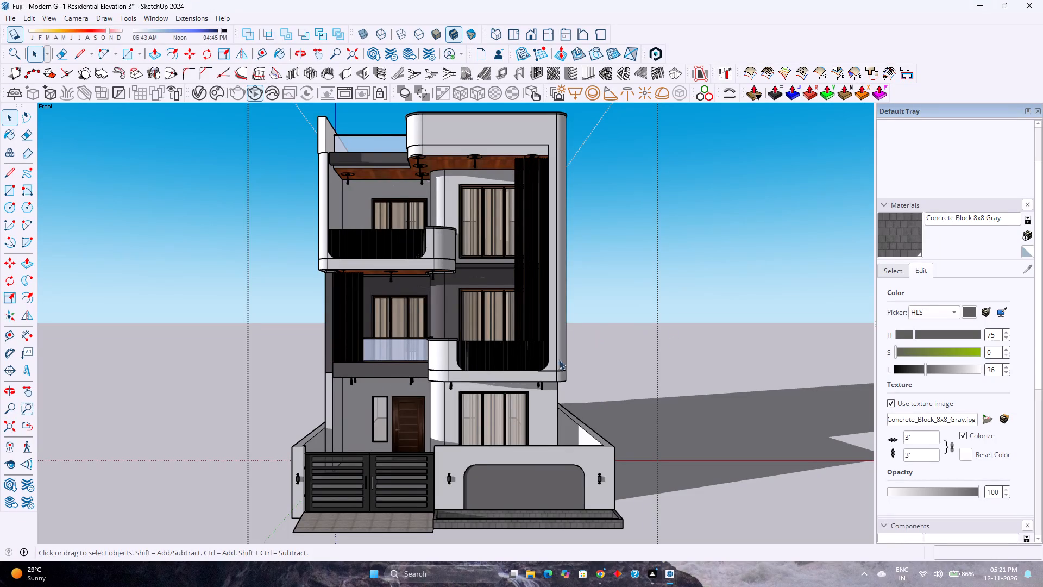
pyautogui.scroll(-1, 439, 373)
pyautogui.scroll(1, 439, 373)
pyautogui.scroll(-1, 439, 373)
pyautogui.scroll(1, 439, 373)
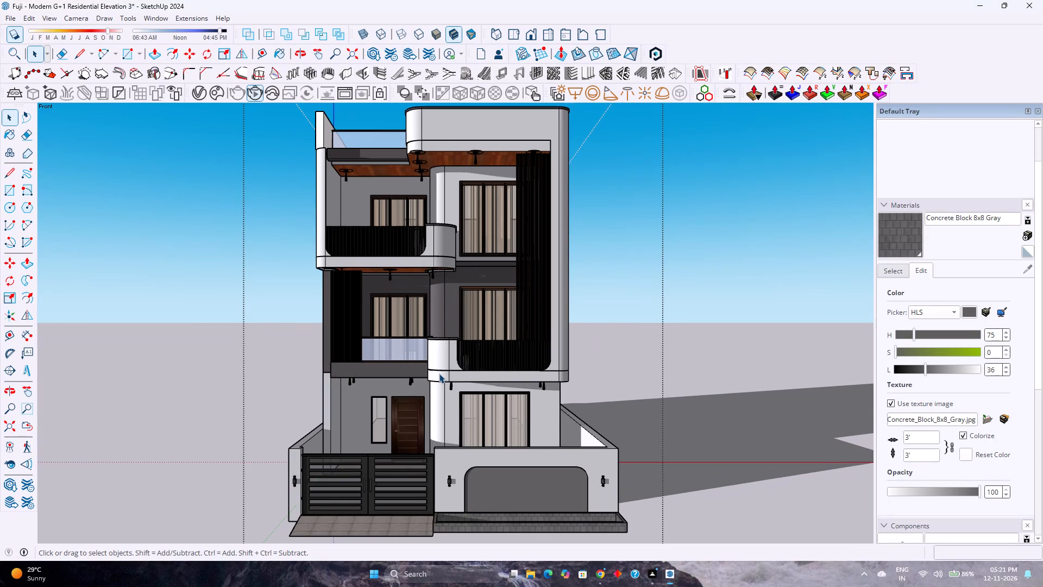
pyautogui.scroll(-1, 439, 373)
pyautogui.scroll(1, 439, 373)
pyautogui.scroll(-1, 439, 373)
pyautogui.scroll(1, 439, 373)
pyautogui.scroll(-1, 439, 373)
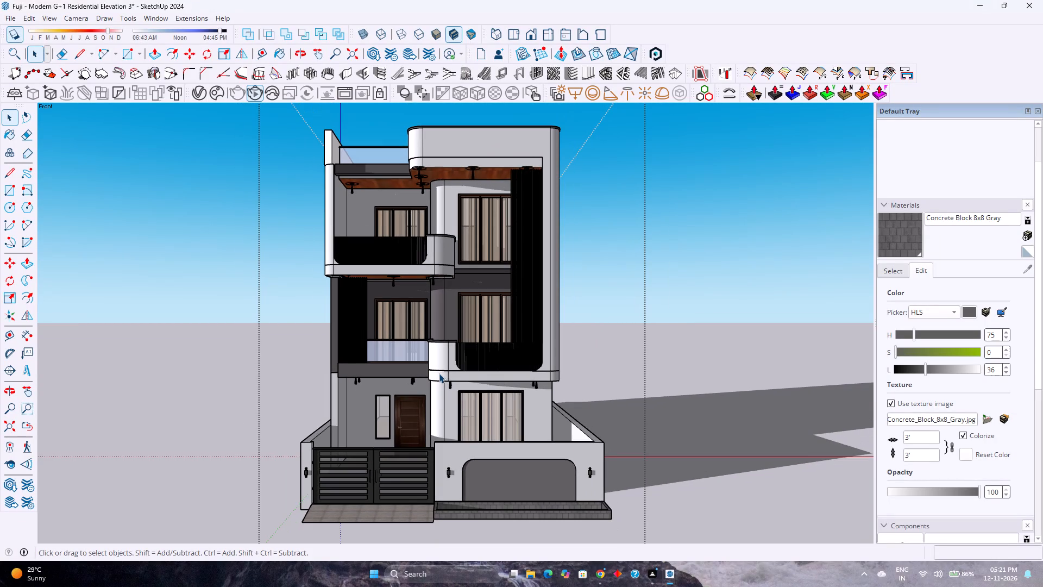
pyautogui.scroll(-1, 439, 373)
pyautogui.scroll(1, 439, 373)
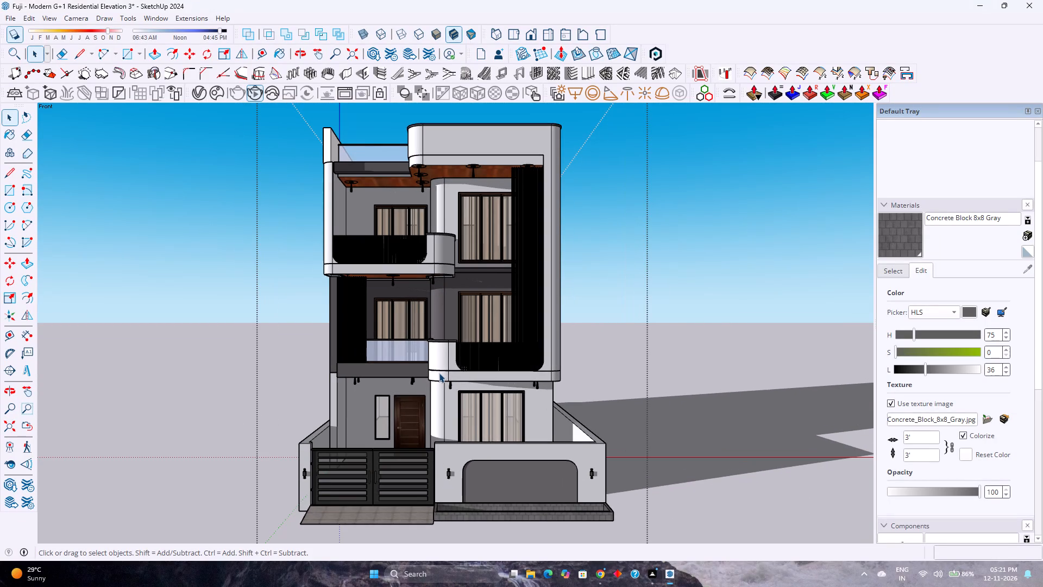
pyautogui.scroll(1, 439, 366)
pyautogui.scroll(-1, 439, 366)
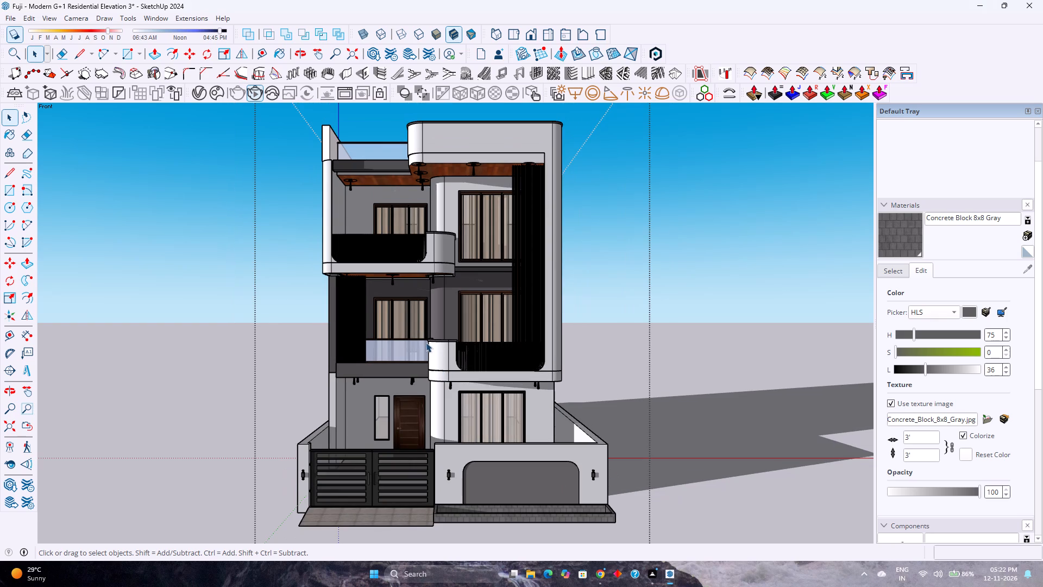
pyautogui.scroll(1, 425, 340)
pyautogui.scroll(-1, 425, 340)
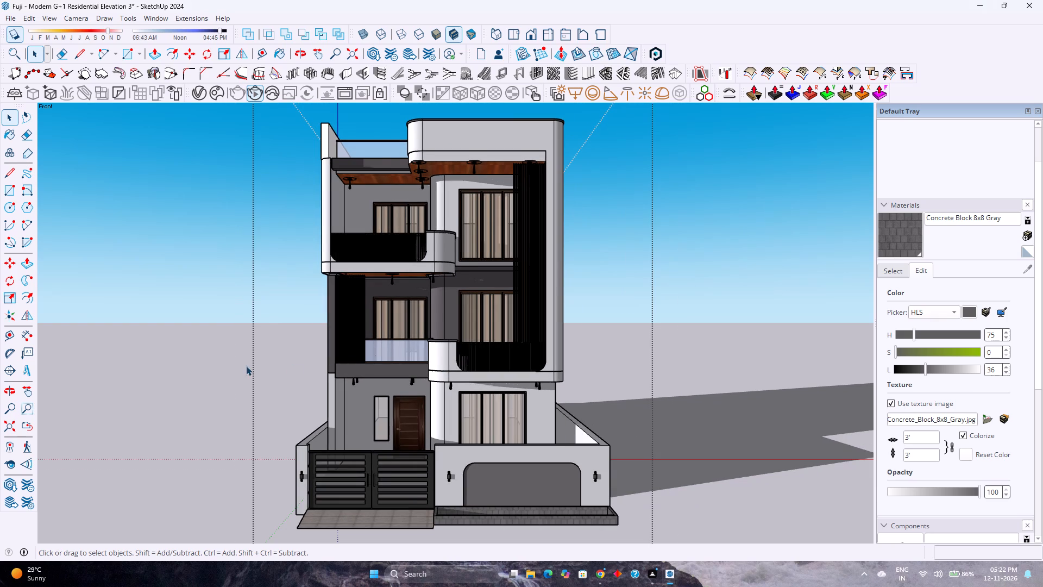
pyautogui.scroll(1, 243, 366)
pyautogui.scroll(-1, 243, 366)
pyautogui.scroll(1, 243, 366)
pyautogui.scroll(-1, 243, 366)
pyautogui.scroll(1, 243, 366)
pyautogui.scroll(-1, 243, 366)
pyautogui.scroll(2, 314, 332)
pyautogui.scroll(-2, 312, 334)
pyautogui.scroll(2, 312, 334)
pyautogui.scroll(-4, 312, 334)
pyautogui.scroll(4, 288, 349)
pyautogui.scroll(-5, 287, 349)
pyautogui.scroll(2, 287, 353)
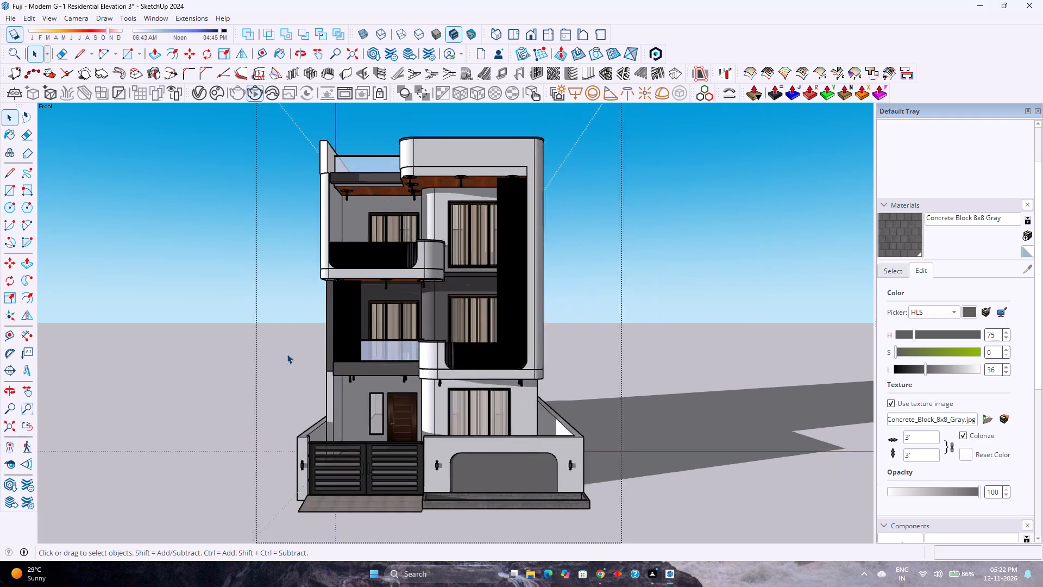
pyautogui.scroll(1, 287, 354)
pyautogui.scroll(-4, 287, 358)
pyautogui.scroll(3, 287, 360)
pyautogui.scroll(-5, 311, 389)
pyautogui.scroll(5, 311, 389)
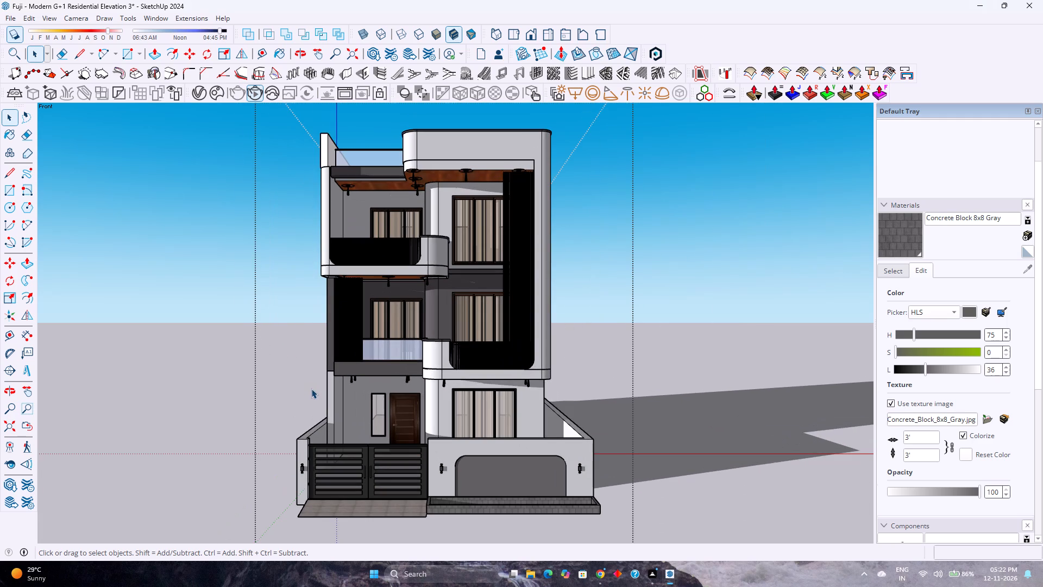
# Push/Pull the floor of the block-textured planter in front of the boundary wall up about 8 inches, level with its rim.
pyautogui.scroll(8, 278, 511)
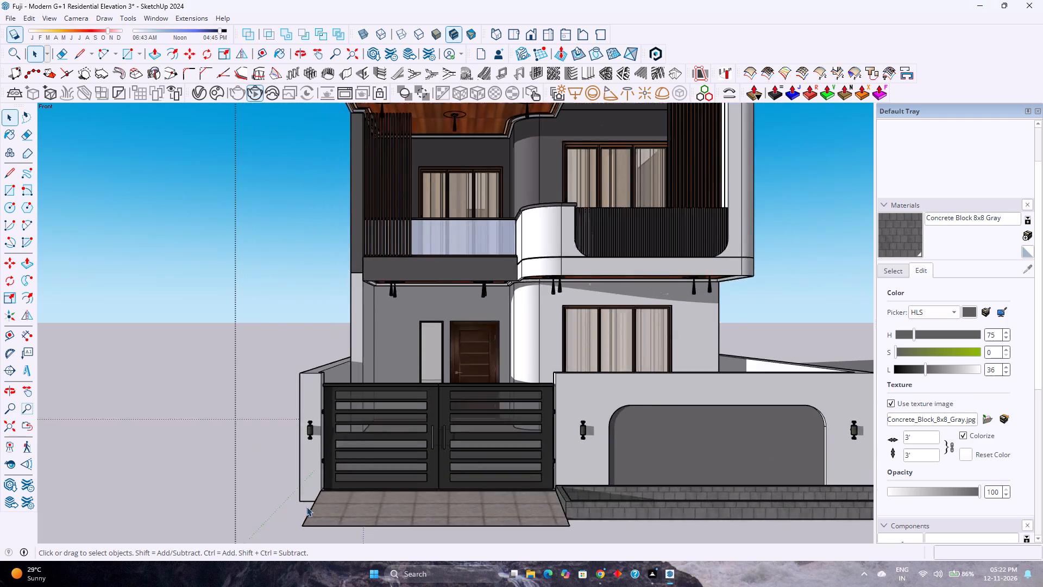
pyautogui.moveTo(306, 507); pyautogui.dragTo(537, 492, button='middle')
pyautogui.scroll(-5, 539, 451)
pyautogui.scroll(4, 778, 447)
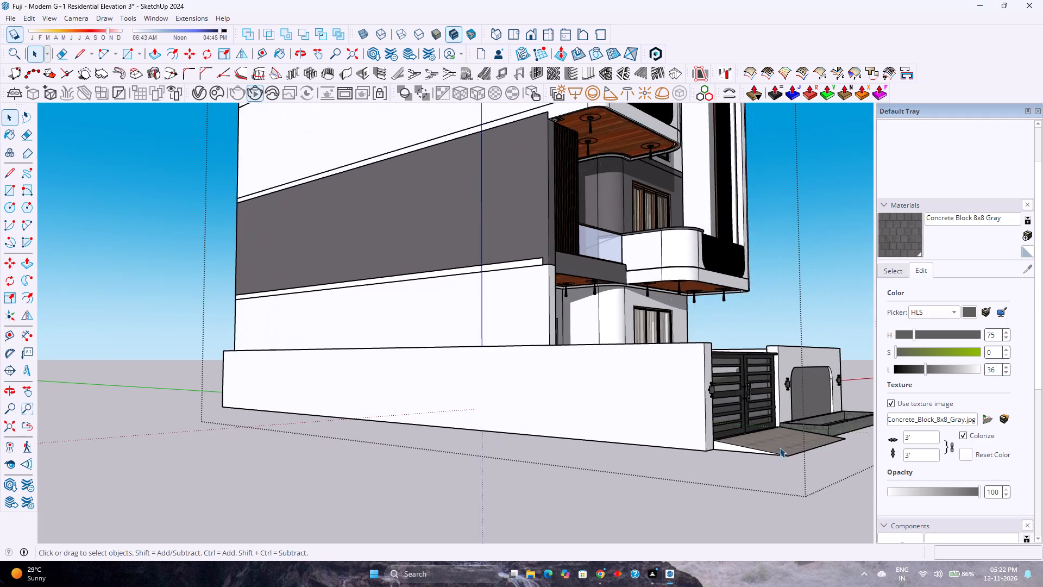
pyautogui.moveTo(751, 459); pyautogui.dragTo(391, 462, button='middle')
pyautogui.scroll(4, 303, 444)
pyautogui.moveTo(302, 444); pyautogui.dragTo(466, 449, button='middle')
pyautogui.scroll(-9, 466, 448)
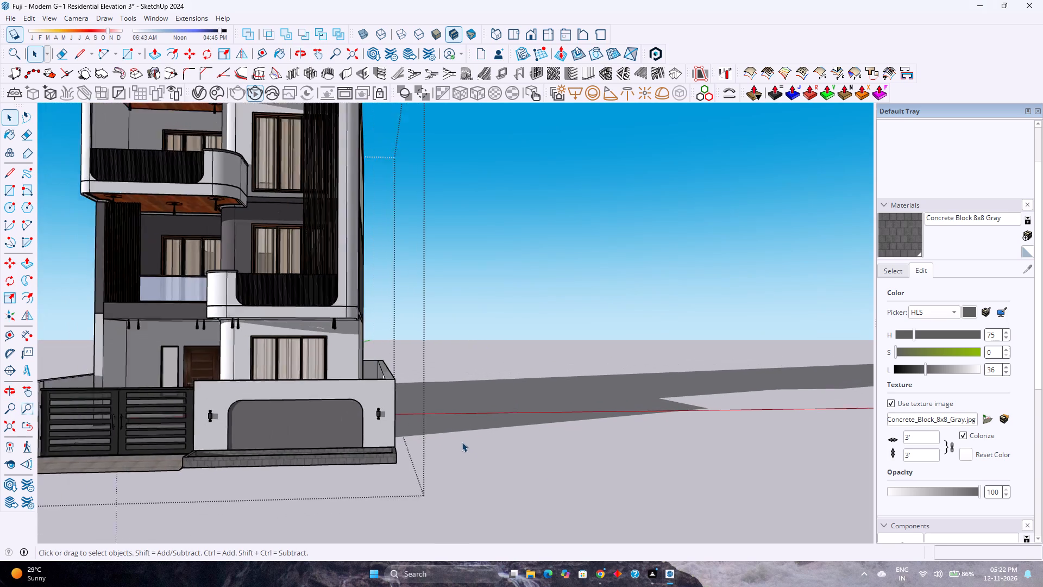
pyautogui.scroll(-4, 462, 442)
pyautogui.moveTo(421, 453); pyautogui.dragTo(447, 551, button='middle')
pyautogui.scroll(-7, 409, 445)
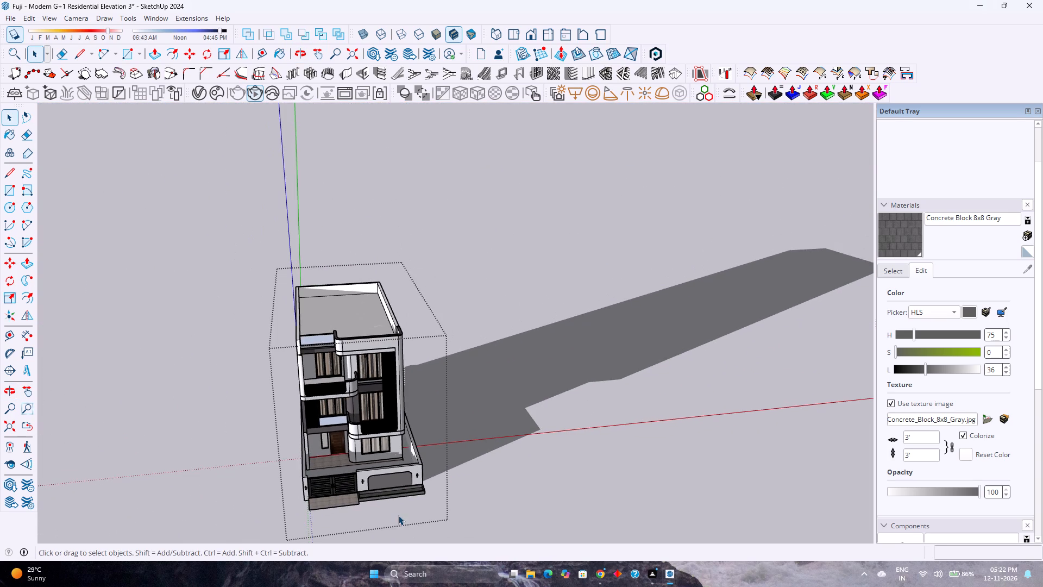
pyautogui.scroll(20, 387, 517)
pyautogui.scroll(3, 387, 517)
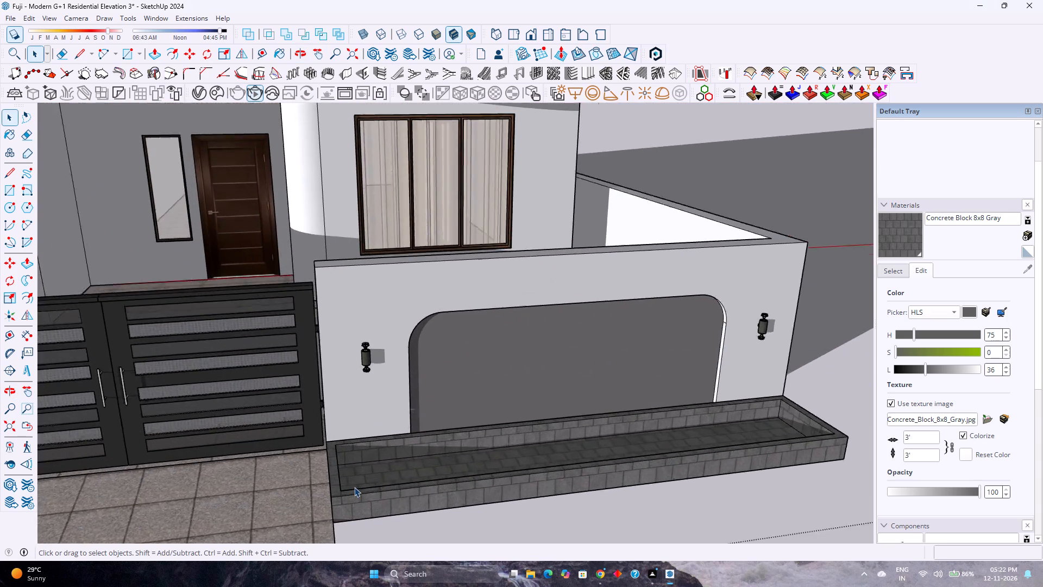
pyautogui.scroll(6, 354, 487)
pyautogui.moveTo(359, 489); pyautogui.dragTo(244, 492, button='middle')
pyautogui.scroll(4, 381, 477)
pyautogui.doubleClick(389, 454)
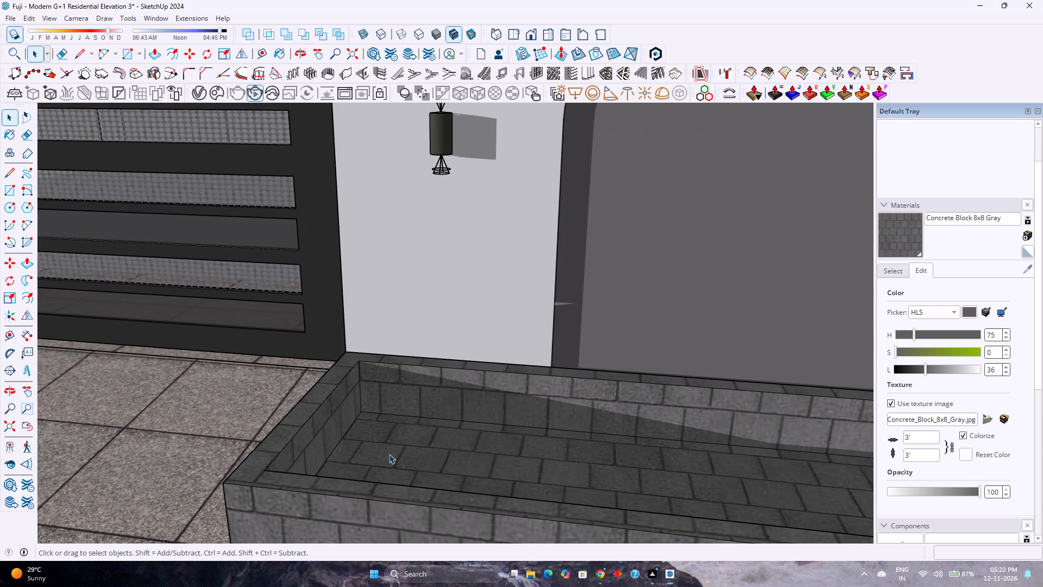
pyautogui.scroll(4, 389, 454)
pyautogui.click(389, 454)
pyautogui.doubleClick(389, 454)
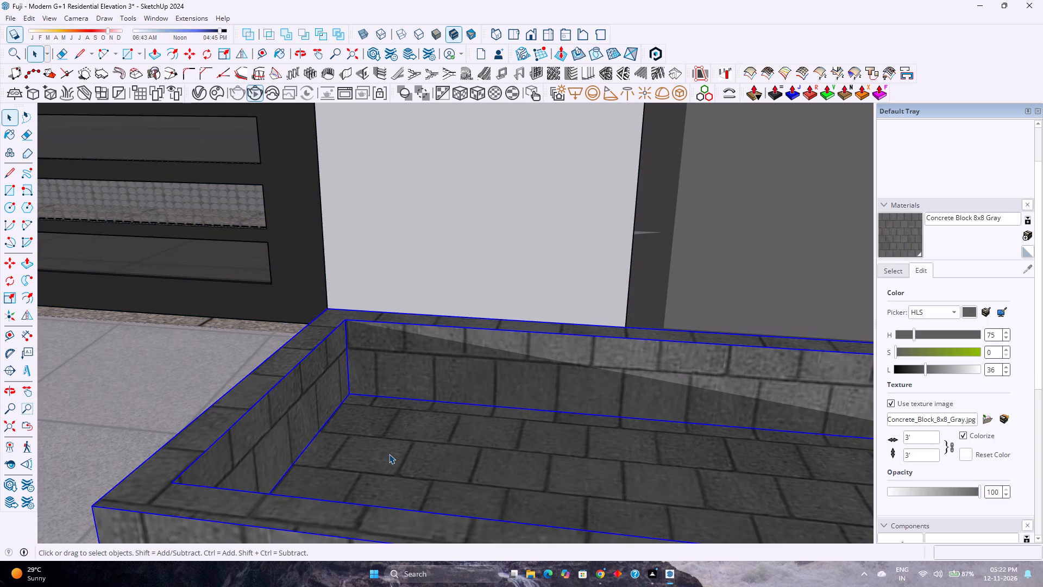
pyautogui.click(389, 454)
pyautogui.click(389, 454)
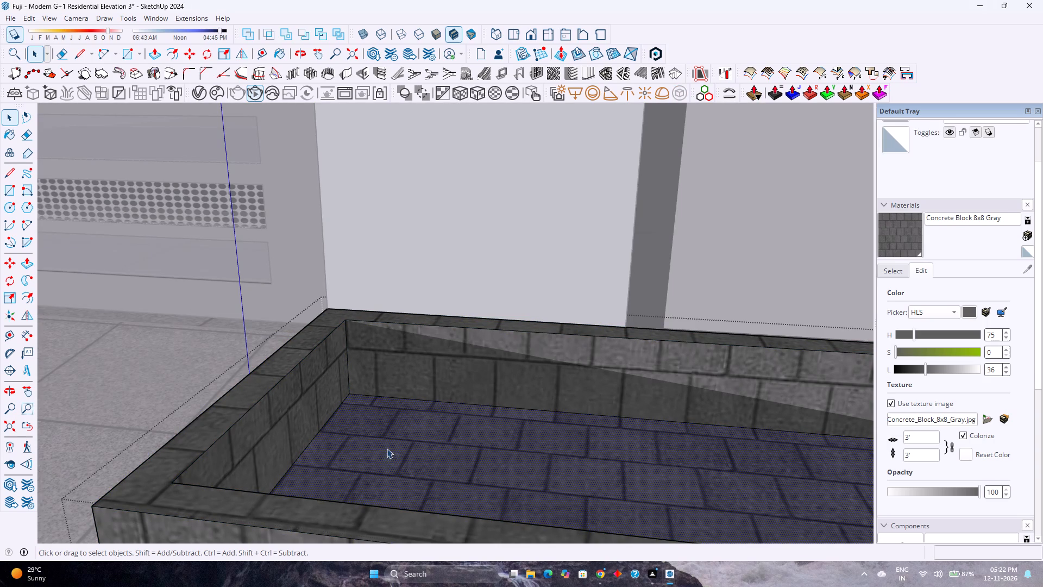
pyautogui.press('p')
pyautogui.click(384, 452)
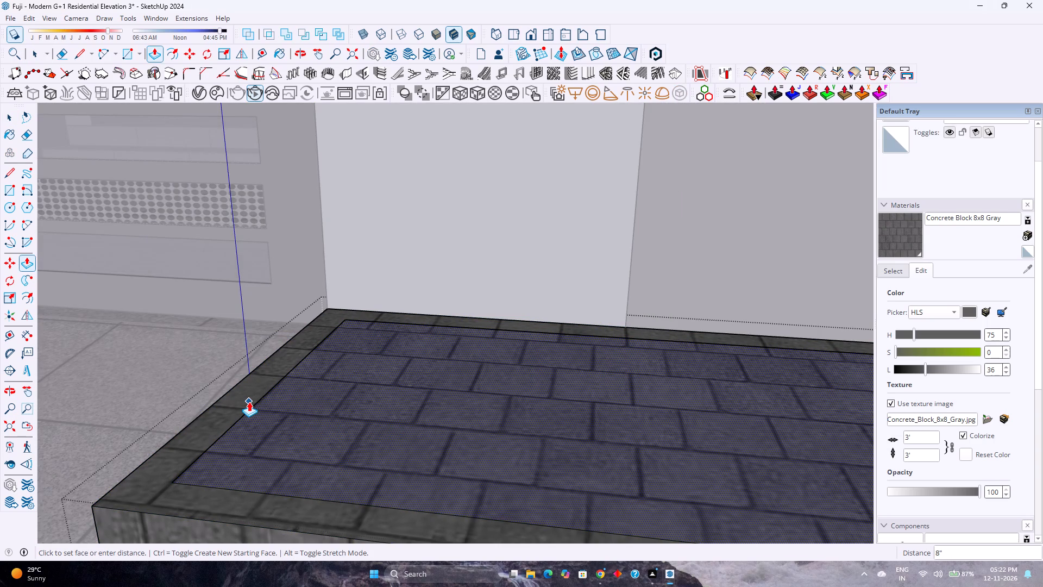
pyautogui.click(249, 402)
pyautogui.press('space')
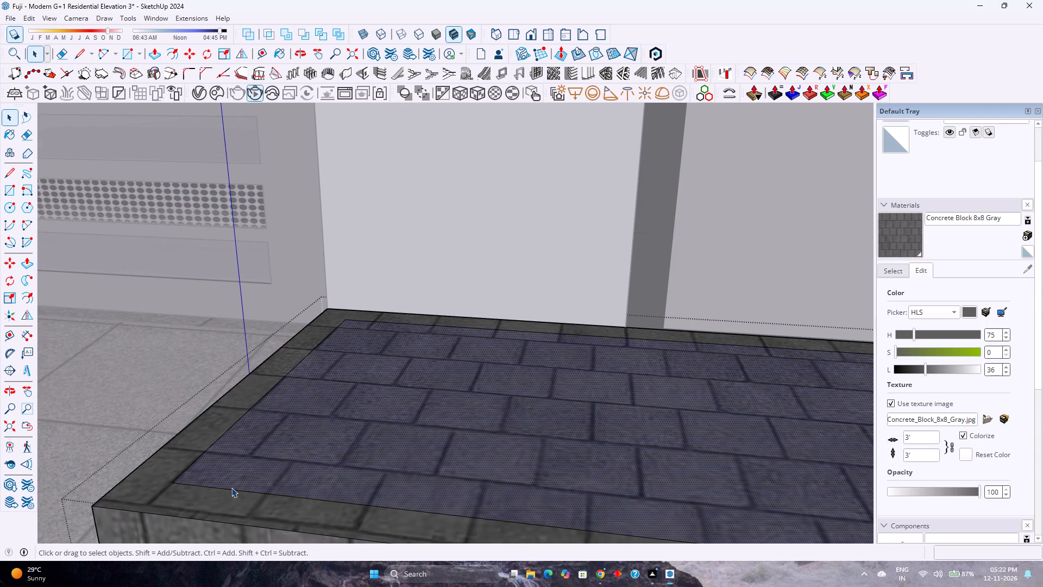
# Measure the width of the planter's rim at its gate-side end.
pyautogui.click(233, 490)
pyautogui.scroll(-7, 295, 451)
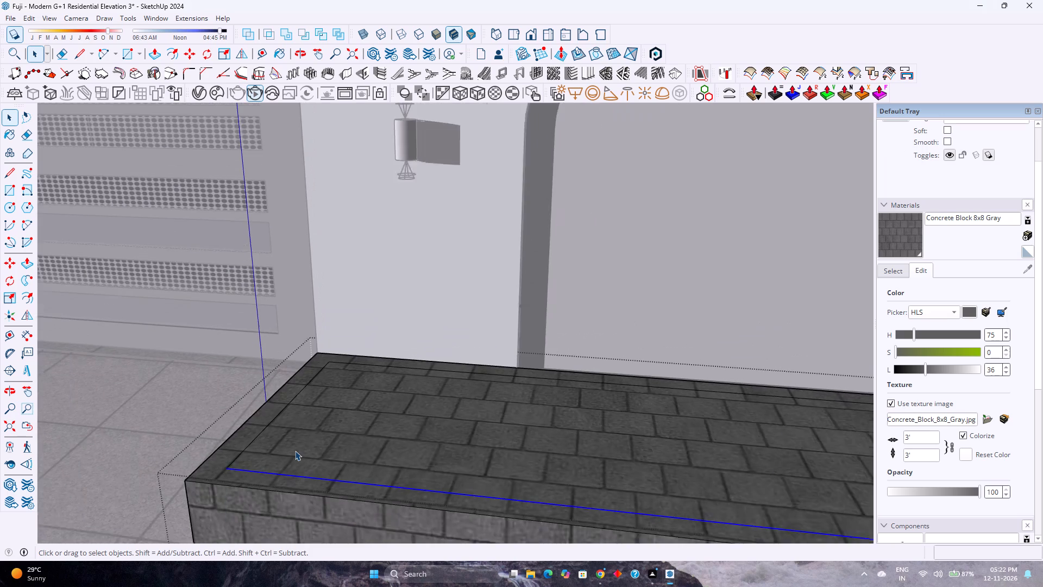
pyautogui.scroll(-1, 295, 451)
pyautogui.keyDown('shift'); pyautogui.moveTo(295, 445); pyautogui.dragTo(391, 372, button='middle'); pyautogui.keyUp('shift')
pyautogui.keyDown('shift'); pyautogui.middleClick(391, 372); pyautogui.keyUp('shift')
pyautogui.moveTo(398, 376); pyautogui.dragTo(408, 512, button='middle')
pyautogui.middleClick(408, 512)
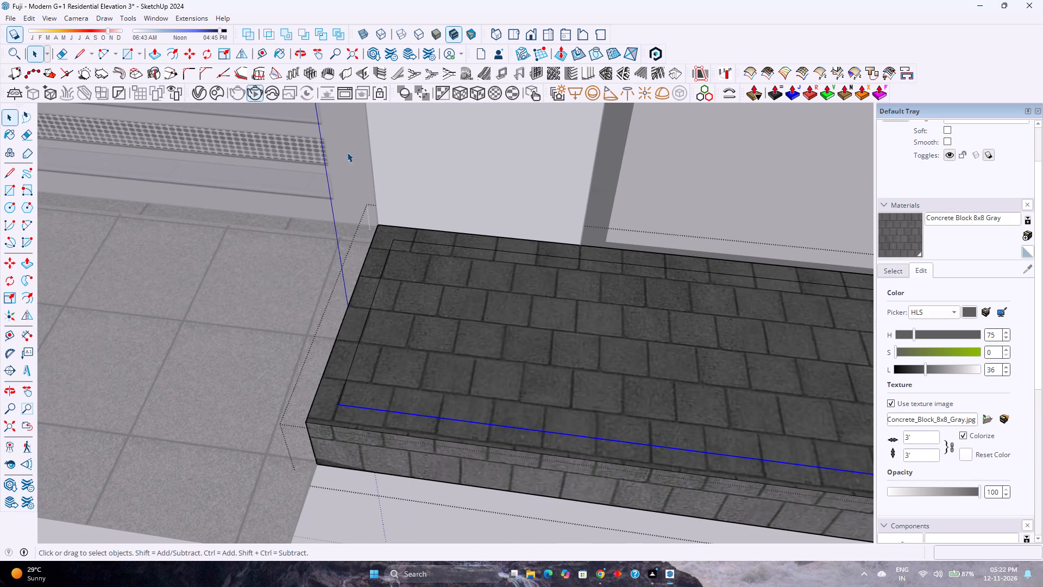
pyautogui.click(263, 53)
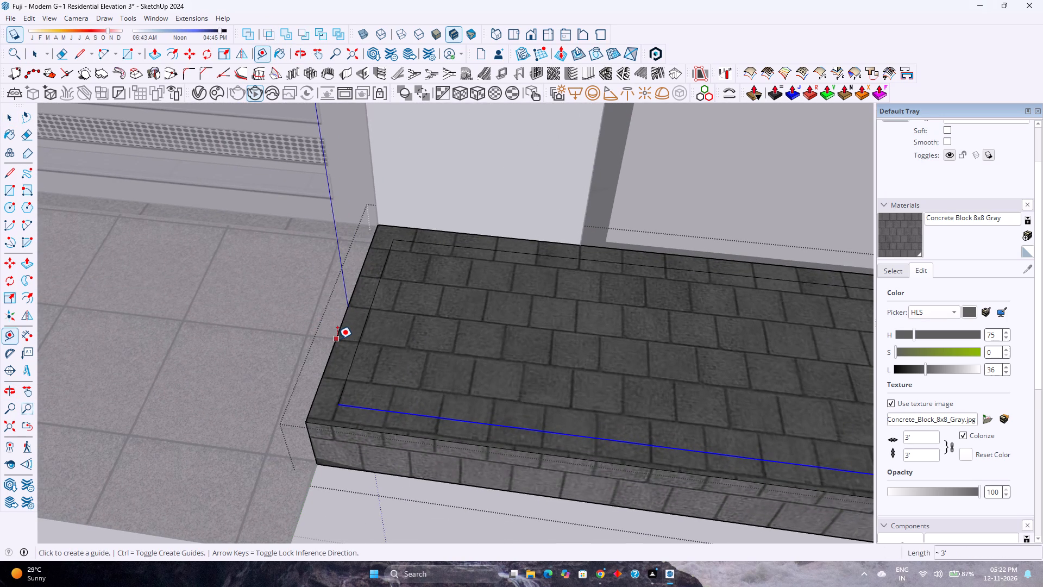
pyautogui.click(337, 339)
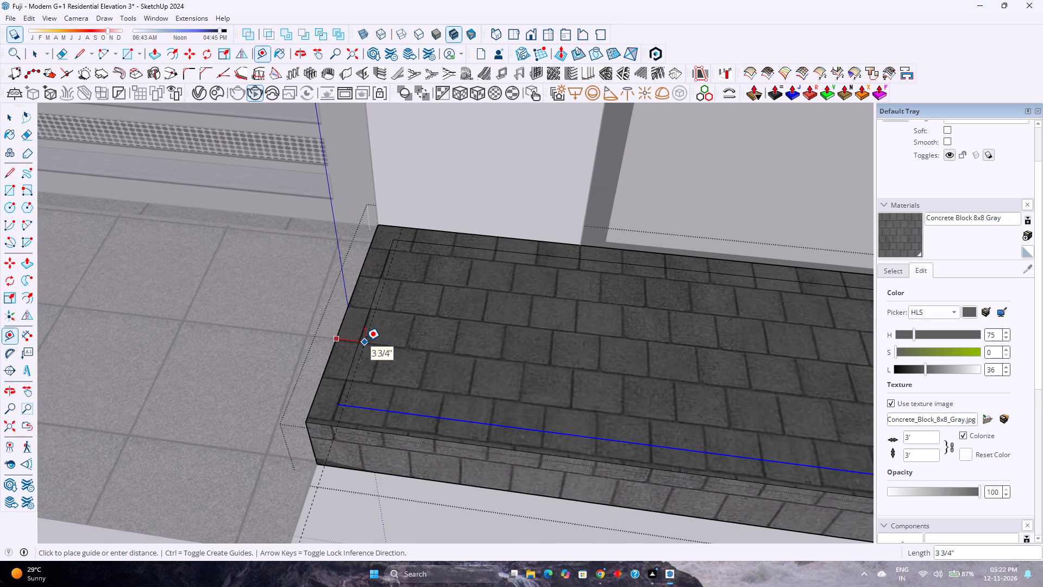
pyautogui.press('Escape')
pyautogui.press('space')
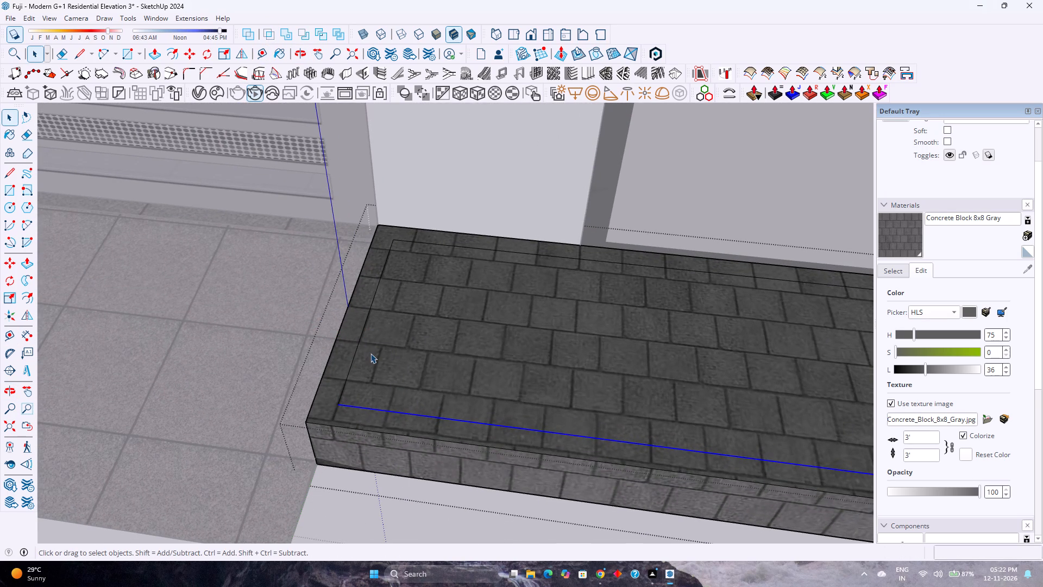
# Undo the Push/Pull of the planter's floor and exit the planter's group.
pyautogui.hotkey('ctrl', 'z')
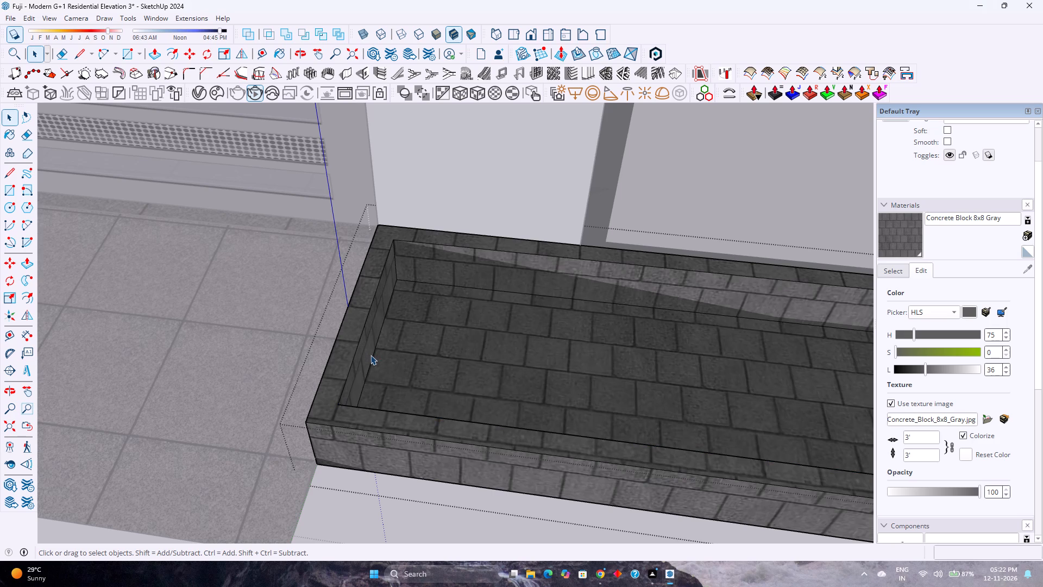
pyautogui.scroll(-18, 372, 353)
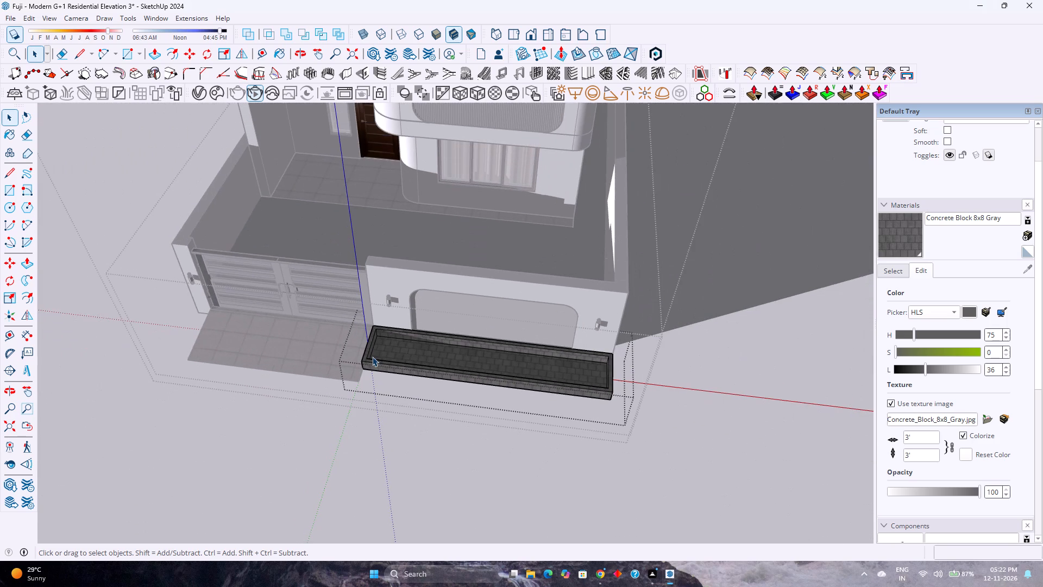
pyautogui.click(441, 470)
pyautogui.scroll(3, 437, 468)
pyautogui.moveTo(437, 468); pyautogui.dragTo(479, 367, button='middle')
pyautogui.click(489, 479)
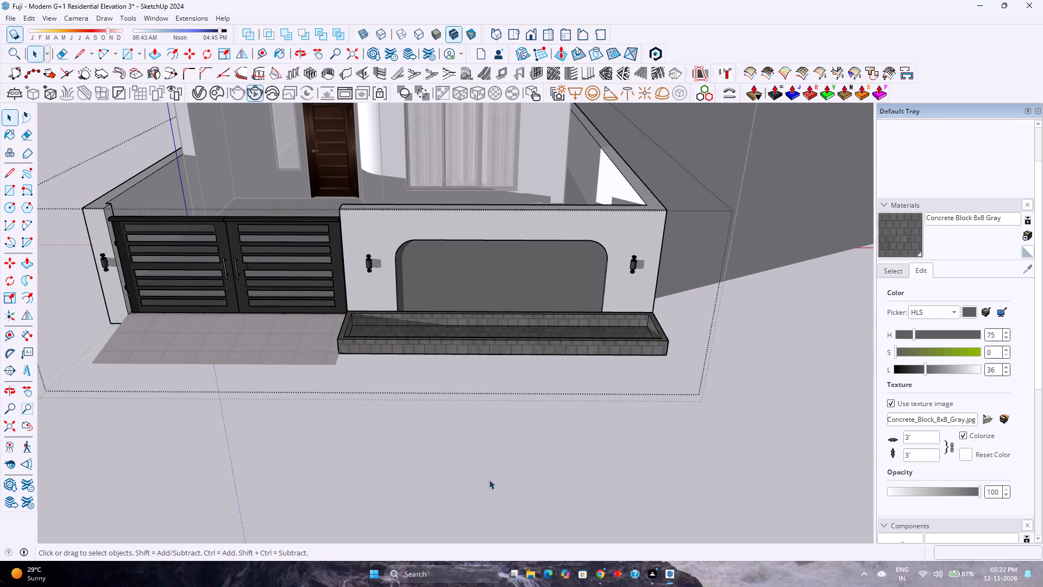
# Delete the three stray edges outlining a narrow strip beside the planter on the underside of the building's base.
pyautogui.moveTo(452, 455); pyautogui.dragTo(530, 300, button='middle')
pyautogui.moveTo(438, 439); pyautogui.dragTo(523, 362, button='middle')
pyautogui.middleClick(523, 362)
pyautogui.scroll(-3, 529, 357)
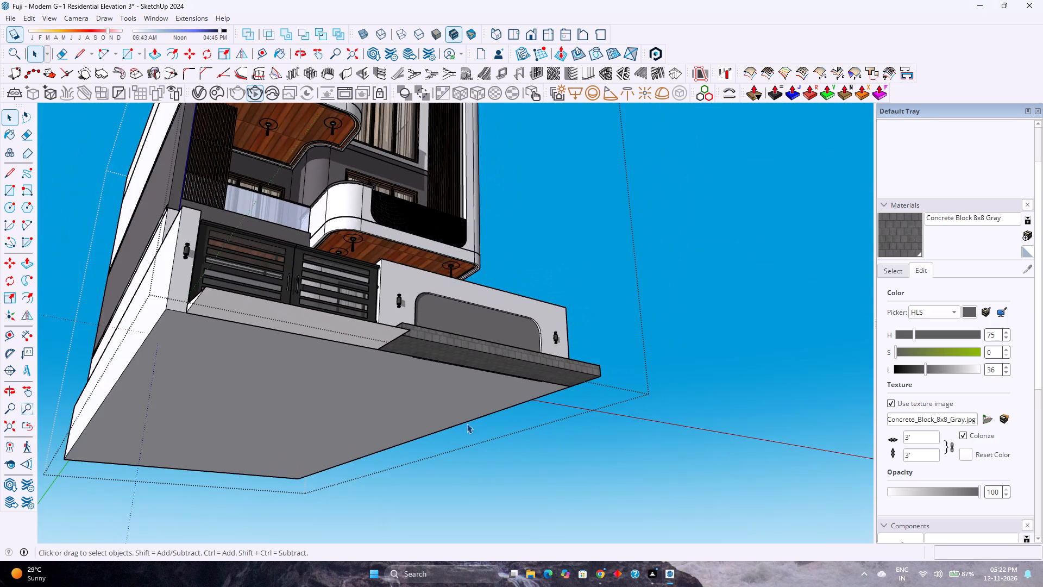
pyautogui.moveTo(428, 435); pyautogui.dragTo(610, 318, button='middle')
pyautogui.scroll(10, 693, 252)
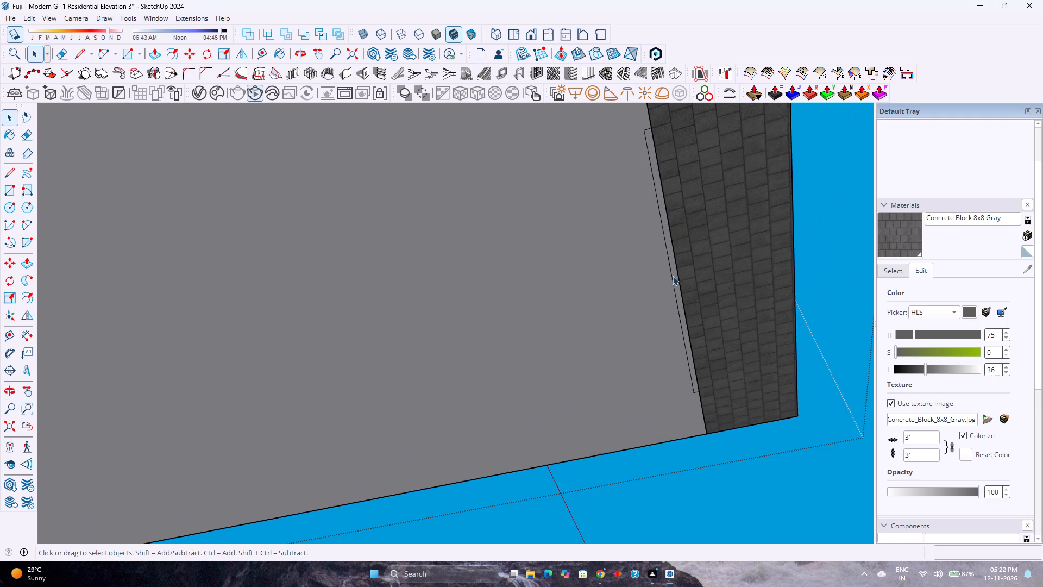
pyautogui.click(672, 280)
pyautogui.click(672, 280)
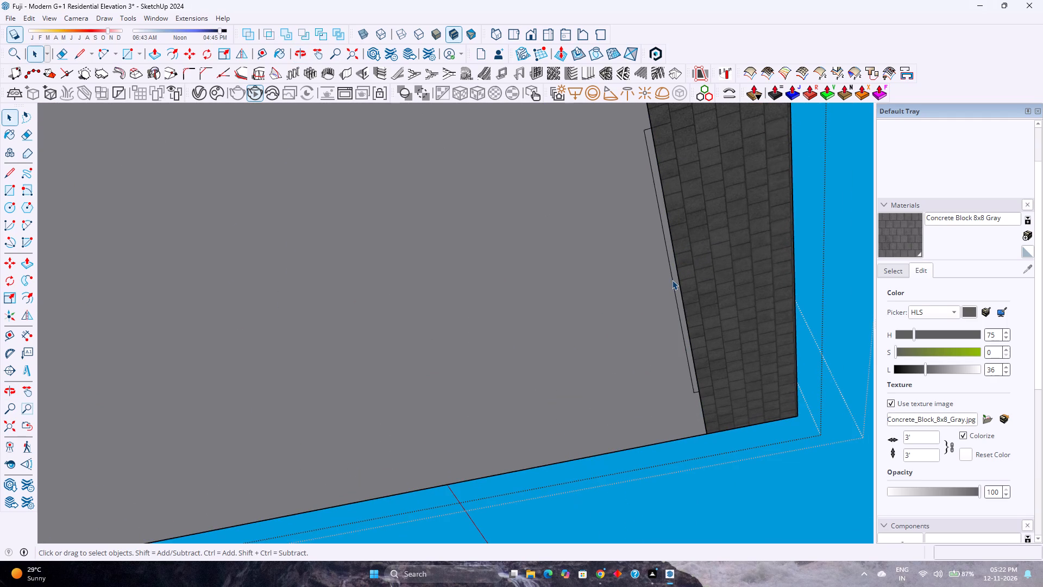
pyautogui.click(672, 280)
pyautogui.click(672, 280)
pyautogui.click(672, 280)
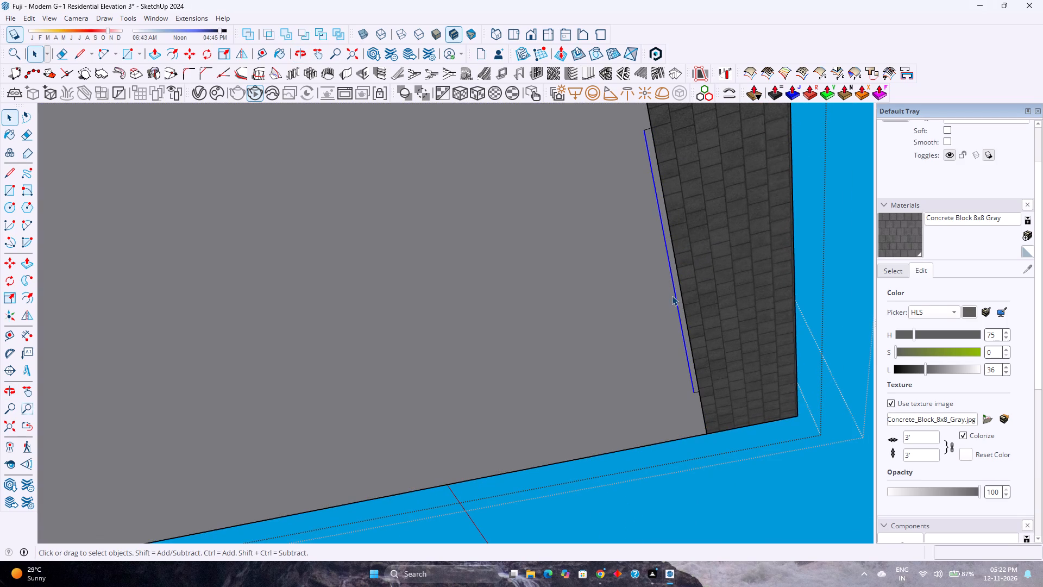
pyautogui.press('Delete')
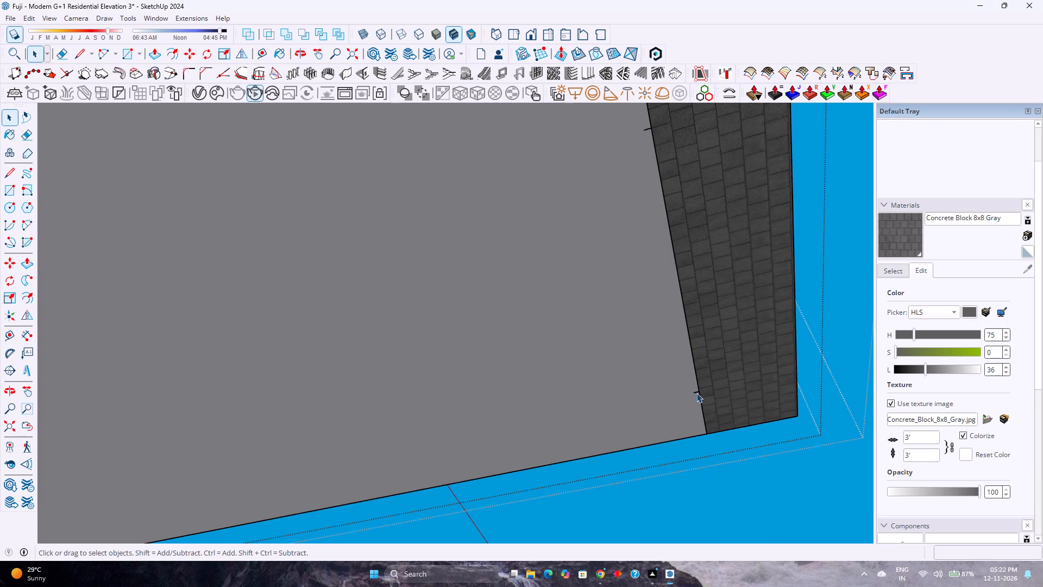
pyautogui.click(696, 392)
pyautogui.press('Delete')
pyautogui.click(646, 132)
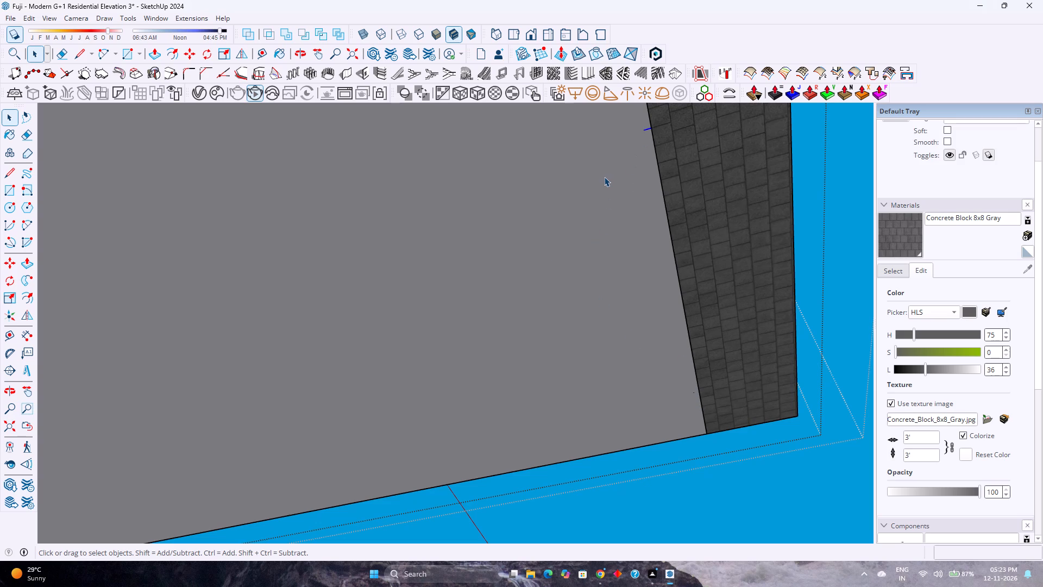
pyautogui.press('Delete')
pyautogui.scroll(-2, 486, 185)
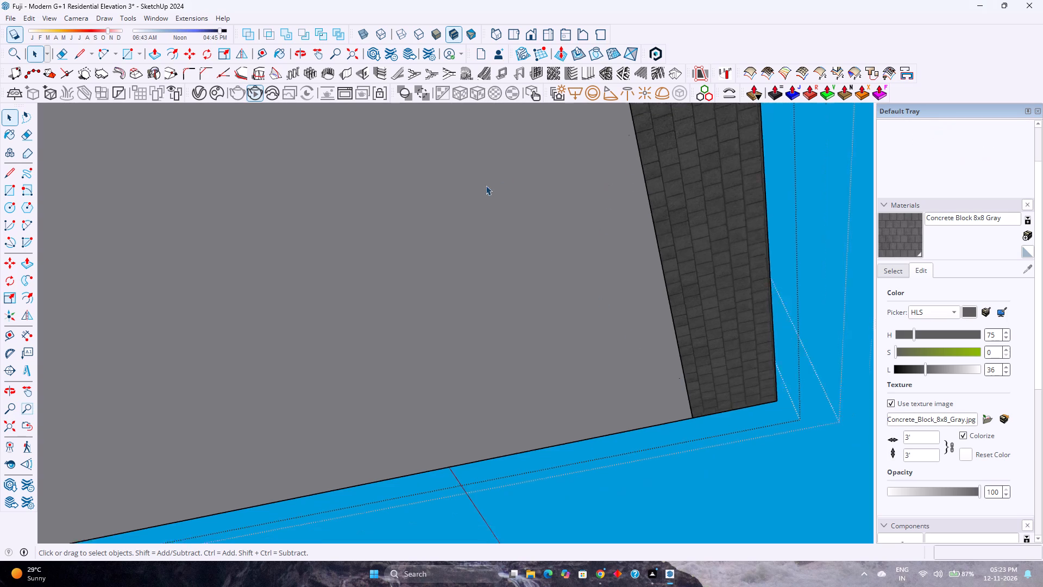
# Exit the group containing the boundary wall, gate and front planter.
pyautogui.scroll(-8, 486, 185)
pyautogui.moveTo(485, 197); pyautogui.dragTo(401, 311, button='middle')
pyautogui.scroll(-6, 401, 311)
pyautogui.moveTo(416, 255); pyautogui.dragTo(311, 409, button='middle')
pyautogui.scroll(-5, 302, 372)
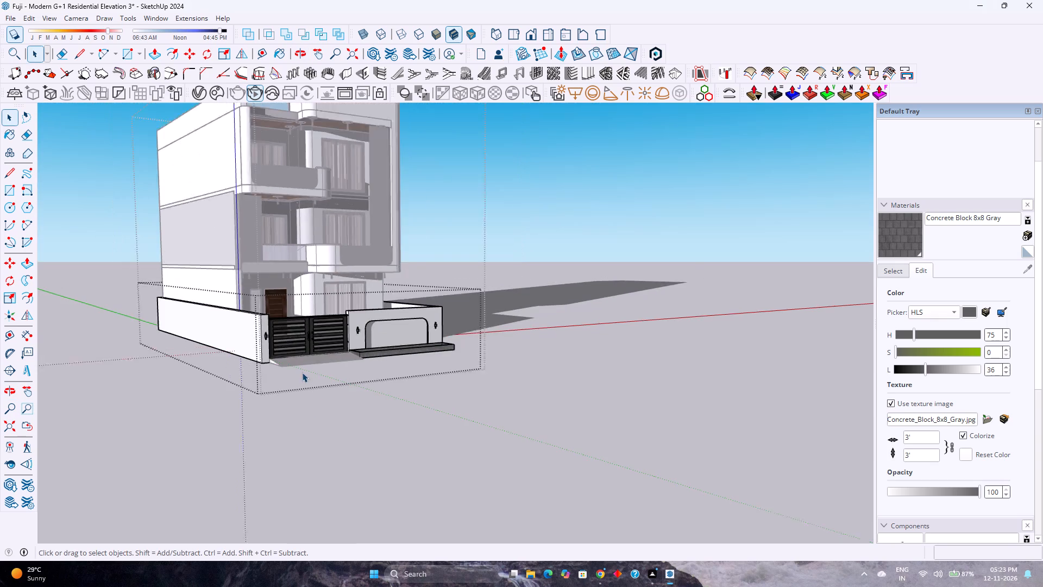
pyautogui.click(562, 304)
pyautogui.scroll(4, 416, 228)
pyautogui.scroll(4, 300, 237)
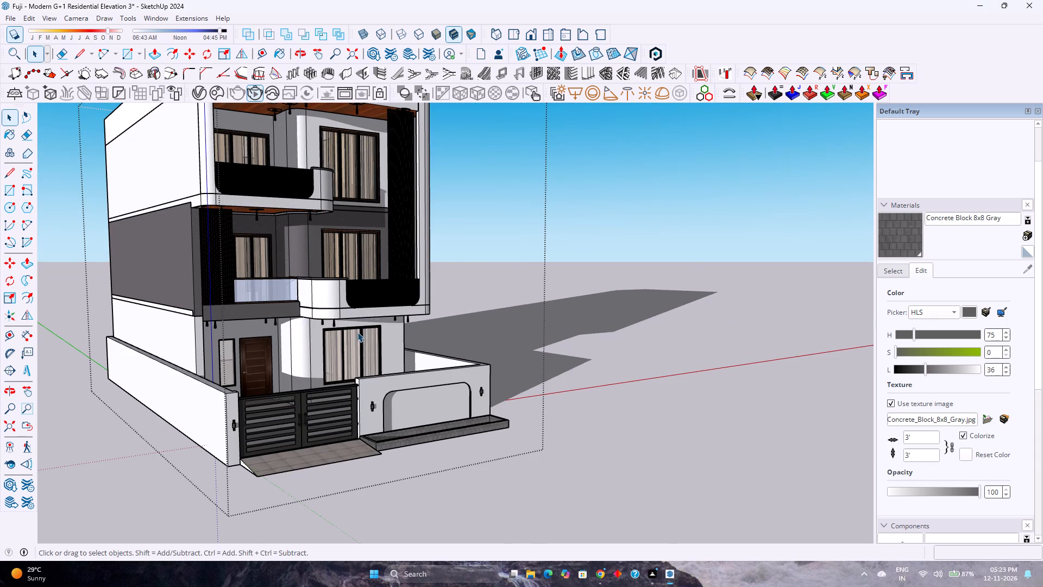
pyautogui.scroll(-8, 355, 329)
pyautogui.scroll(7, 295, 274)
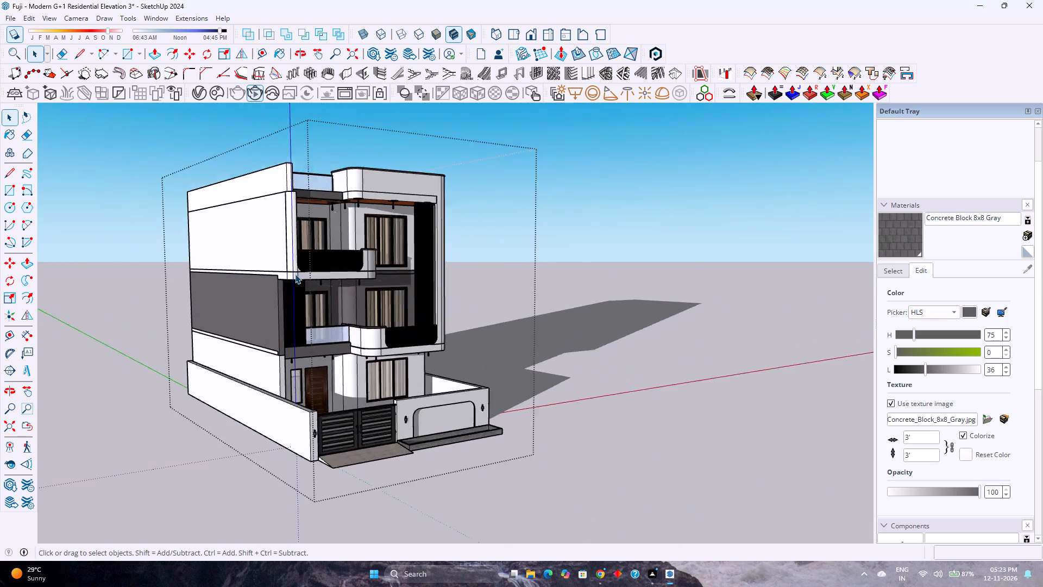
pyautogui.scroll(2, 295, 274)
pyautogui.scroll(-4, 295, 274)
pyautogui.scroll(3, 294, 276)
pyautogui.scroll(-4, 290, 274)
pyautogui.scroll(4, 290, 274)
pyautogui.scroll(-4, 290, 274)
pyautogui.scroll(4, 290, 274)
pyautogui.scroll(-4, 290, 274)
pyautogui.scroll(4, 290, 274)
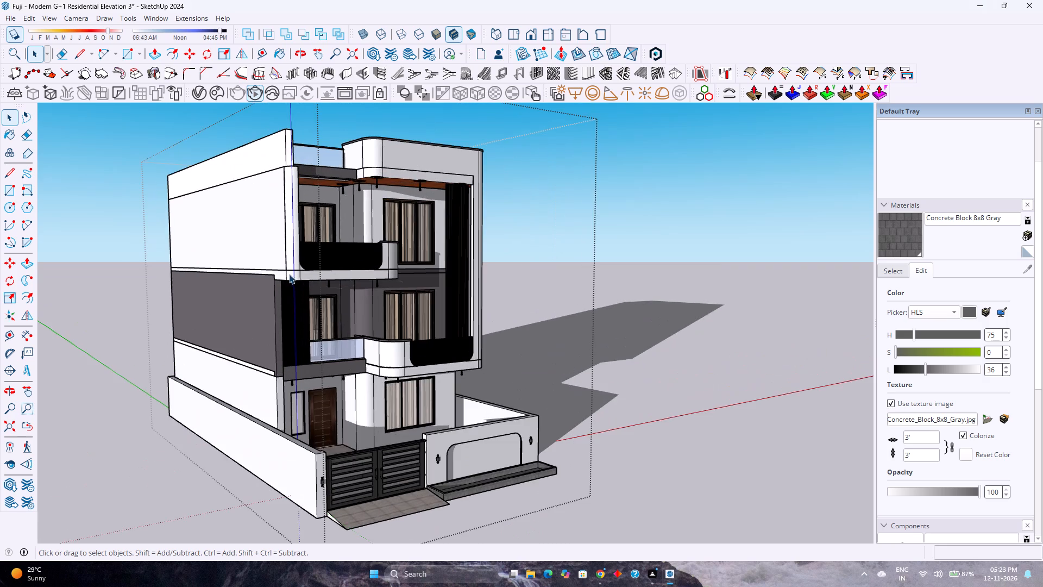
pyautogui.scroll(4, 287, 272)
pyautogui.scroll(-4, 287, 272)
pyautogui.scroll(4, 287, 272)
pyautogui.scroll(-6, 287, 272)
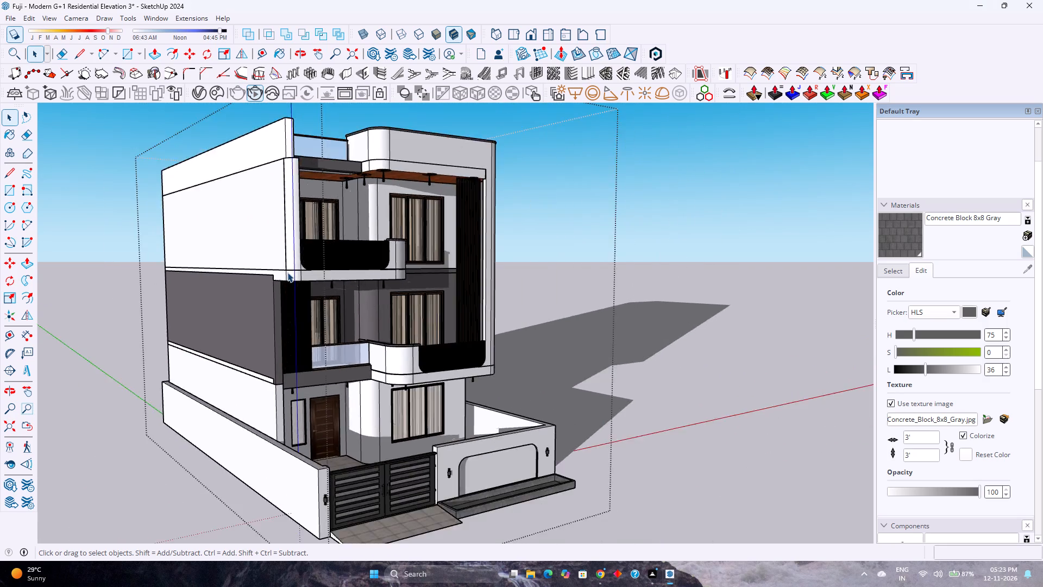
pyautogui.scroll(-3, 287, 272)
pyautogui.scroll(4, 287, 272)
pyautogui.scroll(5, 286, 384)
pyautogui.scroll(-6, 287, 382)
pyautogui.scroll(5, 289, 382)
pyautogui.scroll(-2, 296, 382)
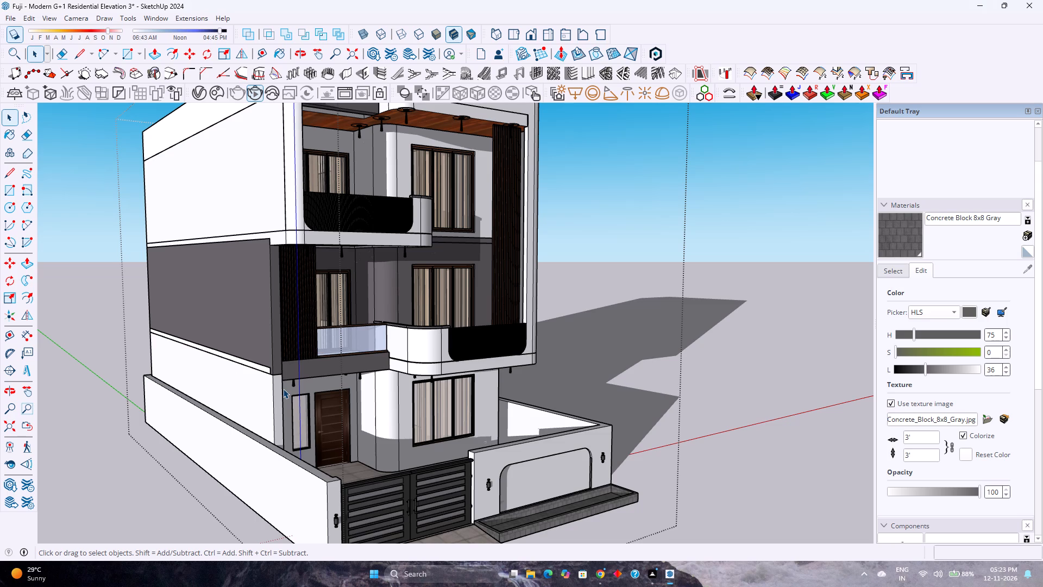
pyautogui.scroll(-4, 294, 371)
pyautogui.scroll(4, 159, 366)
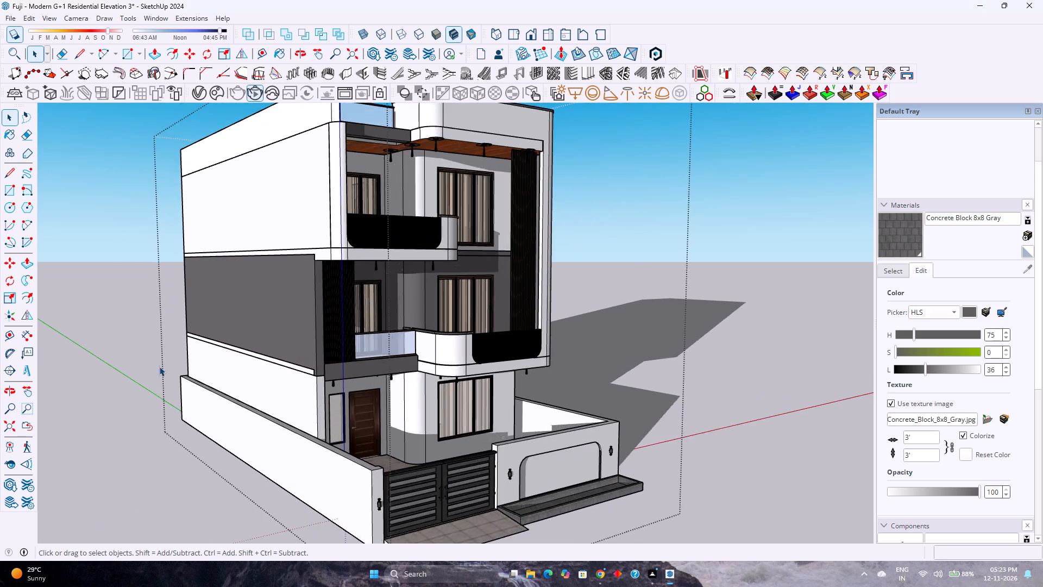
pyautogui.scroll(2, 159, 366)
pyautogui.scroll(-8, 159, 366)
# Open the boundary wall's group and inspect its arched recess, wall light and block-textured planter from the front and far end.
pyautogui.moveTo(288, 383); pyautogui.dragTo(113, 373, button='middle')
pyautogui.scroll(4, 132, 374)
pyautogui.scroll(-5, 103, 364)
pyautogui.scroll(8, 103, 364)
pyautogui.scroll(-4, 102, 364)
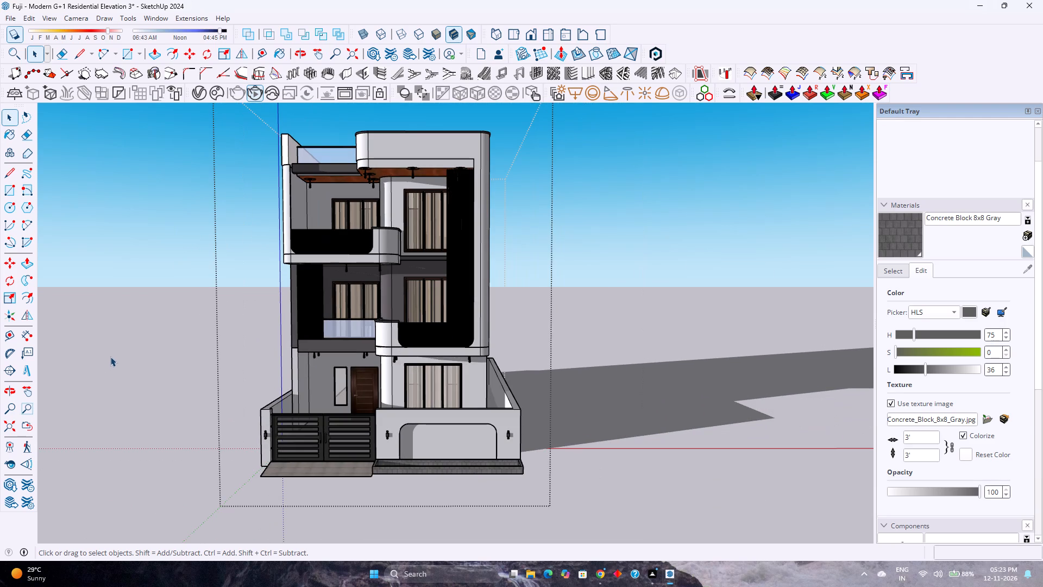
pyautogui.scroll(4, 113, 352)
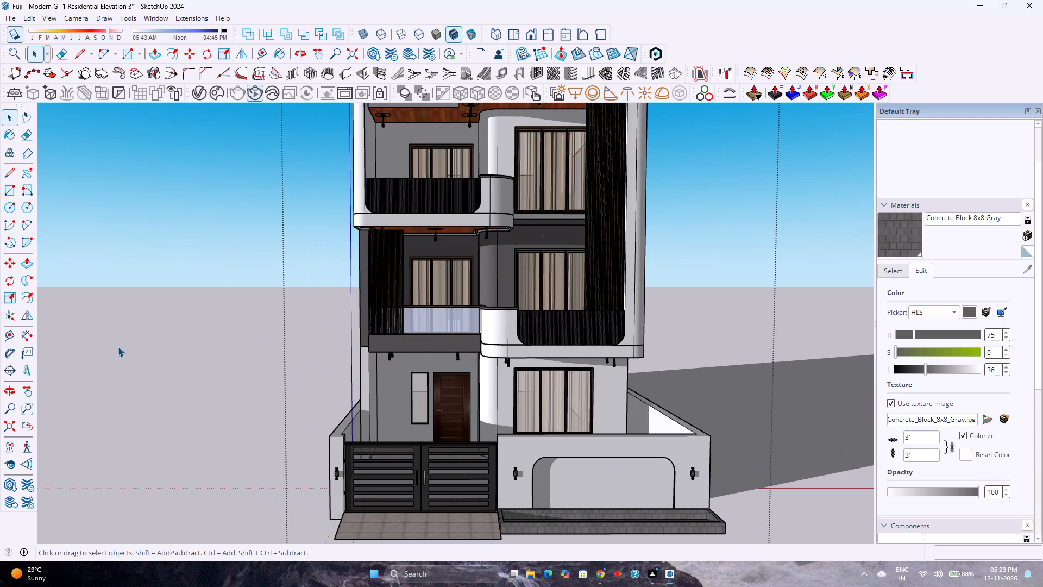
pyautogui.scroll(-1, 118, 347)
pyautogui.scroll(3, 118, 347)
pyautogui.scroll(-4, 265, 367)
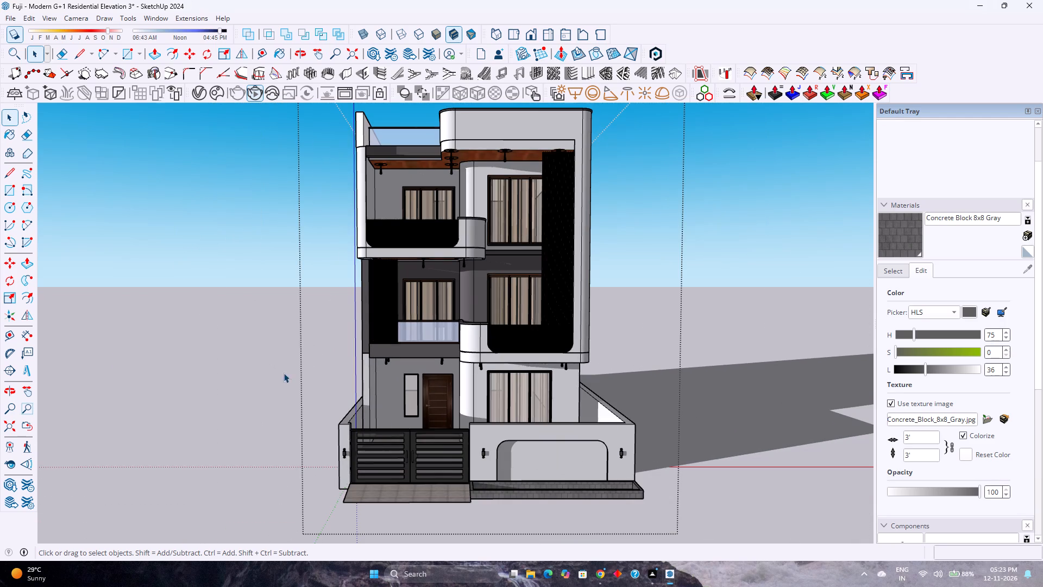
pyautogui.scroll(3, 454, 459)
pyautogui.moveTo(485, 463); pyautogui.dragTo(442, 403, button='middle')
pyautogui.doubleClick(582, 474)
pyautogui.scroll(3, 580, 474)
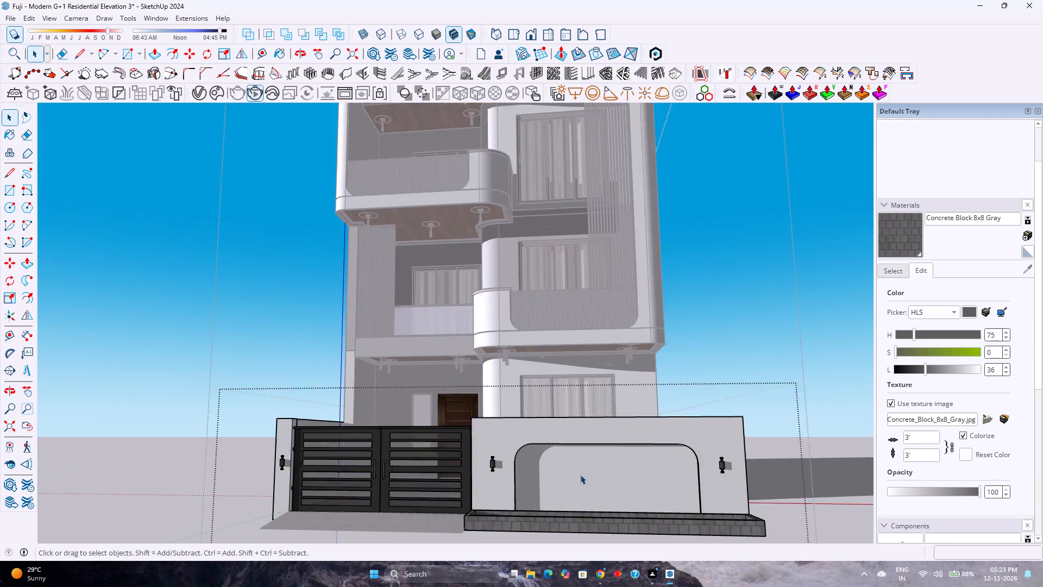
pyautogui.scroll(3, 580, 474)
pyautogui.moveTo(582, 474); pyautogui.dragTo(320, 472, button='middle')
pyautogui.scroll(4, 623, 495)
pyautogui.moveTo(619, 490); pyautogui.dragTo(527, 451, button='middle')
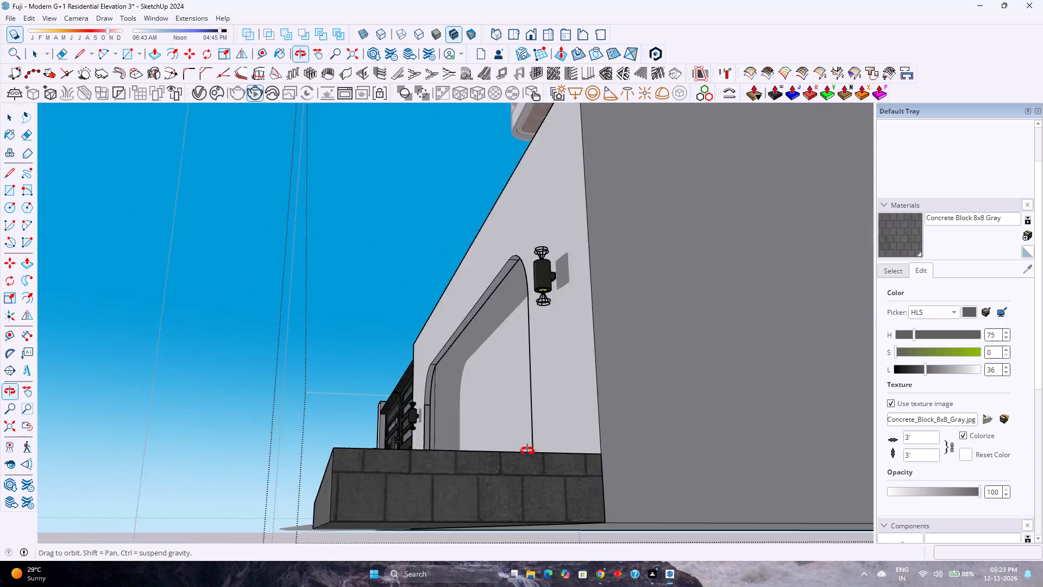
pyautogui.moveTo(527, 451); pyautogui.dragTo(523, 464, button='middle')
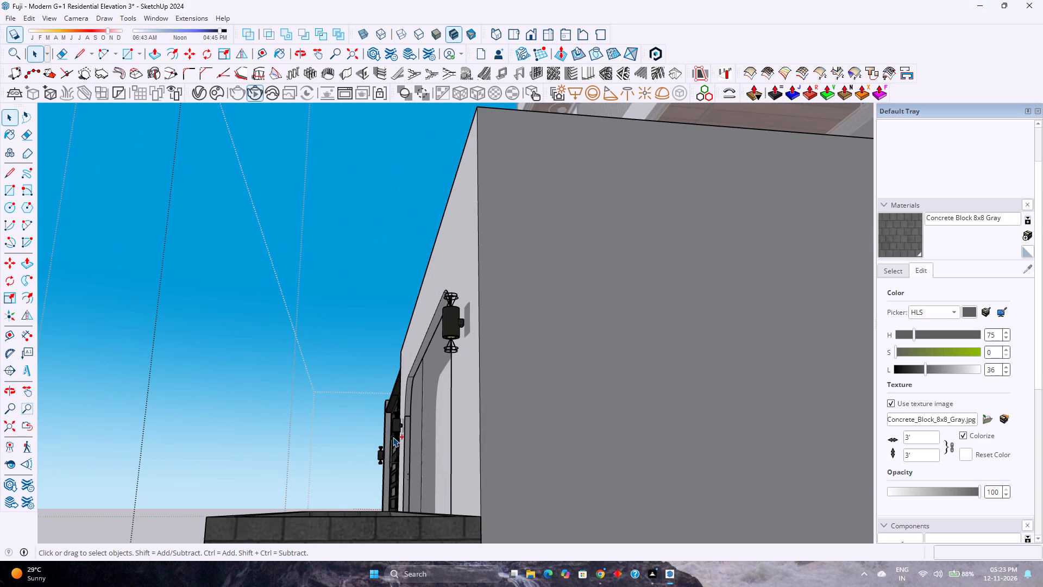
# Undo the six most recent operations on the boundary wall and planter group.
pyautogui.hotkey('ctrl', 'z')
pyautogui.hotkey('ctrl', 'z')
pyautogui.hotkey('ctrl', 'z')
pyautogui.hotkey('ctrl', 'z')
pyautogui.hotkey('ctrl', 'z')
pyautogui.hotkey('ctrl', 'z')
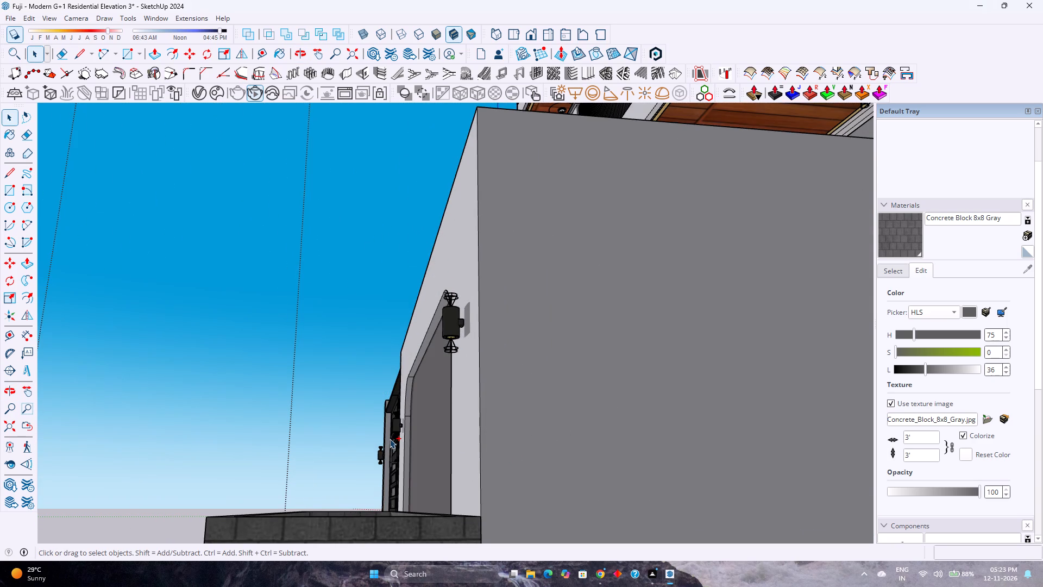
# Select the building group and save the elevation model.
pyautogui.moveTo(389, 439); pyautogui.dragTo(534, 497, button='middle')
pyautogui.scroll(-9, 497, 416)
pyautogui.click(293, 455)
pyautogui.scroll(-1, 294, 449)
pyautogui.moveTo(294, 449); pyautogui.dragTo(525, 501, button='middle')
pyautogui.click(326, 455)
pyautogui.scroll(-5, 323, 454)
pyautogui.hotkey('ctrl', 's')
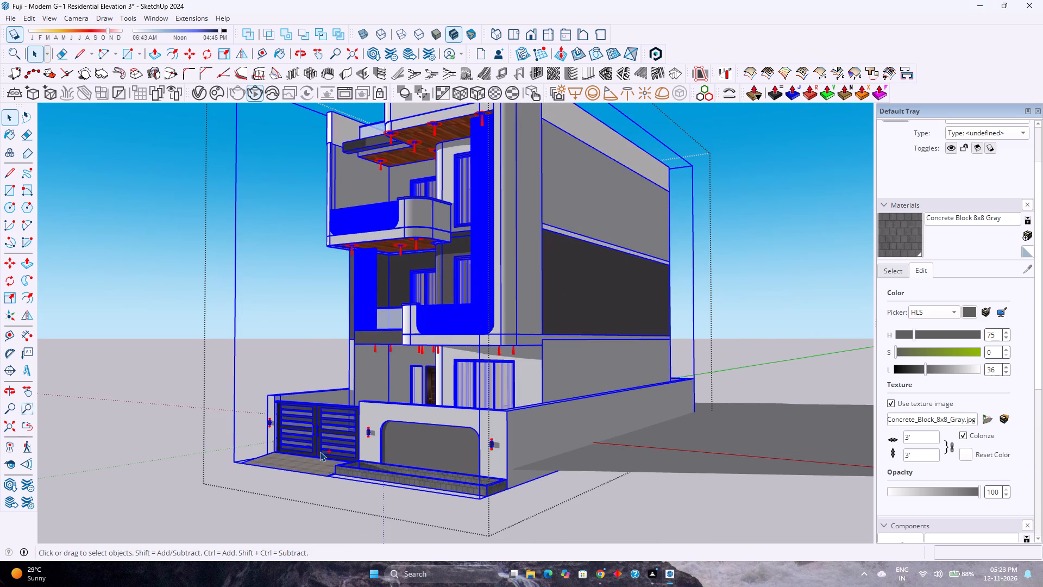
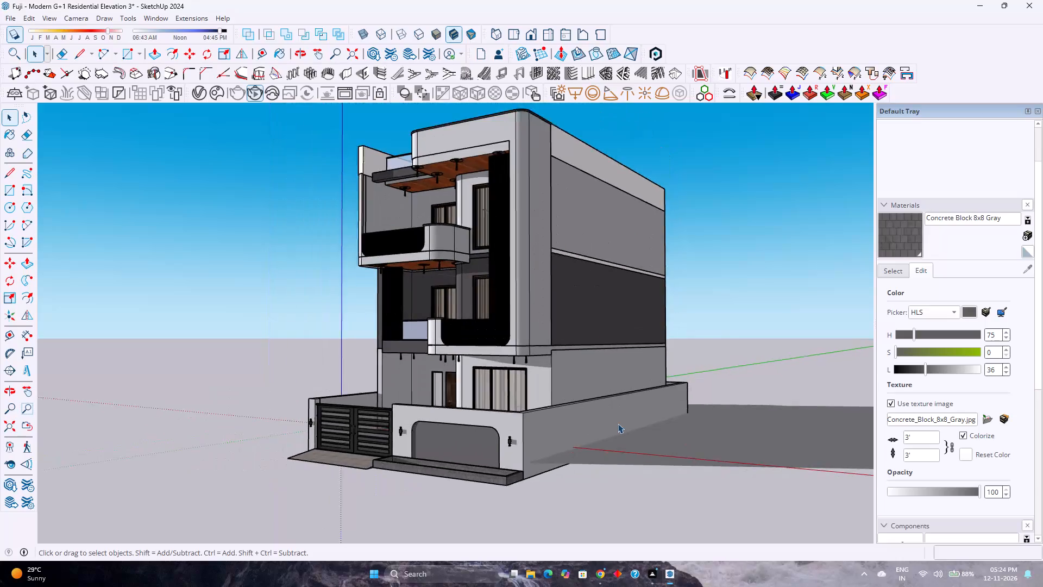
# Inside the building group, draw a rectangle about 27' 2" by 56' across the underside of the plot, covering the planter and ramp footprint.
pyautogui.scroll(4, 618, 423)
pyautogui.scroll(-2, 618, 423)
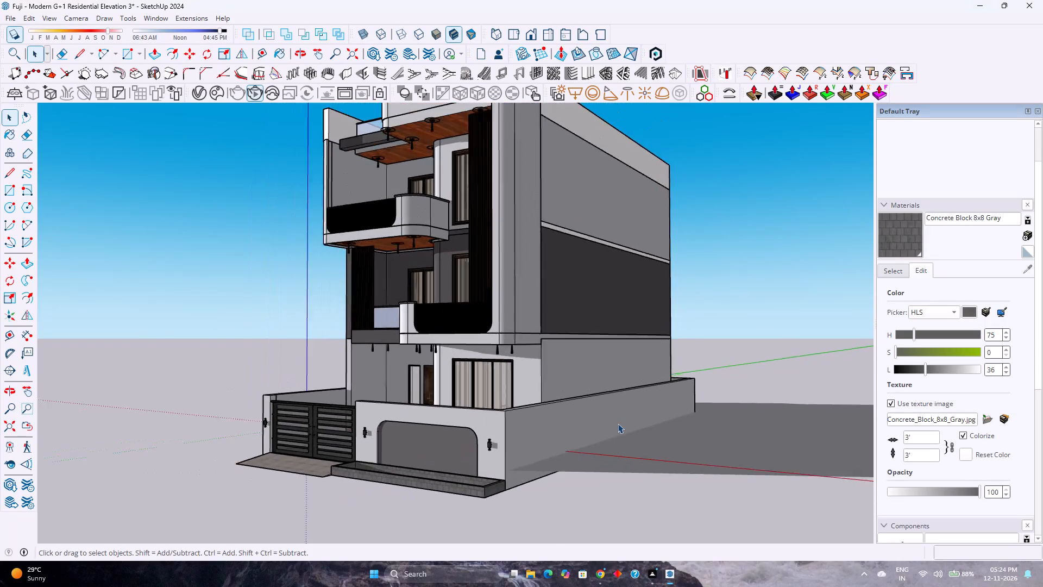
pyautogui.scroll(-3, 618, 423)
pyautogui.scroll(2, 618, 424)
pyautogui.moveTo(631, 463); pyautogui.dragTo(614, 444, button='middle')
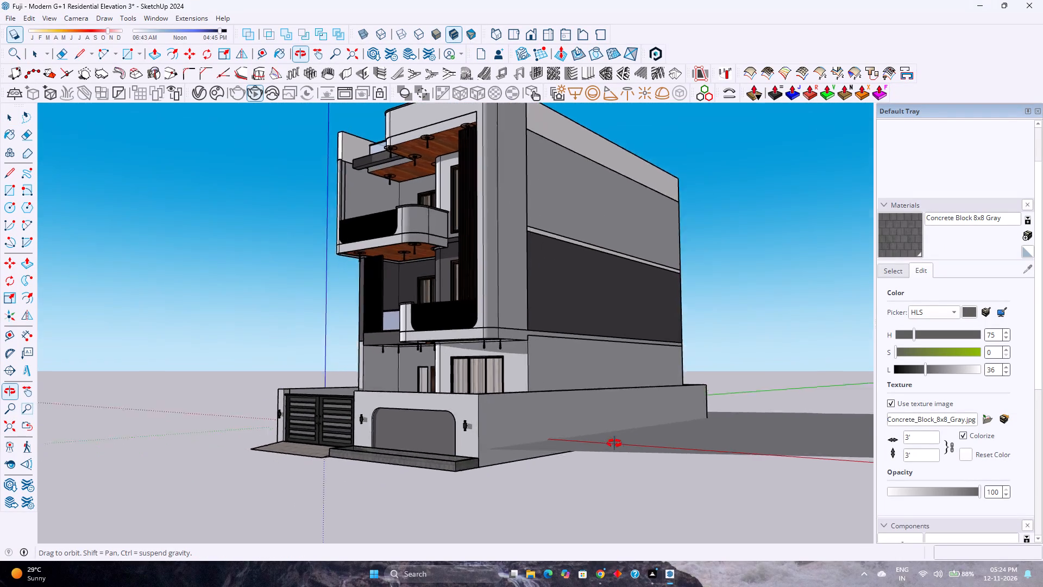
pyautogui.moveTo(614, 444); pyautogui.dragTo(771, 446, button='middle')
pyautogui.scroll(1, 536, 448)
pyautogui.scroll(2, 491, 449)
pyautogui.moveTo(491, 449); pyautogui.dragTo(664, 332, button='middle')
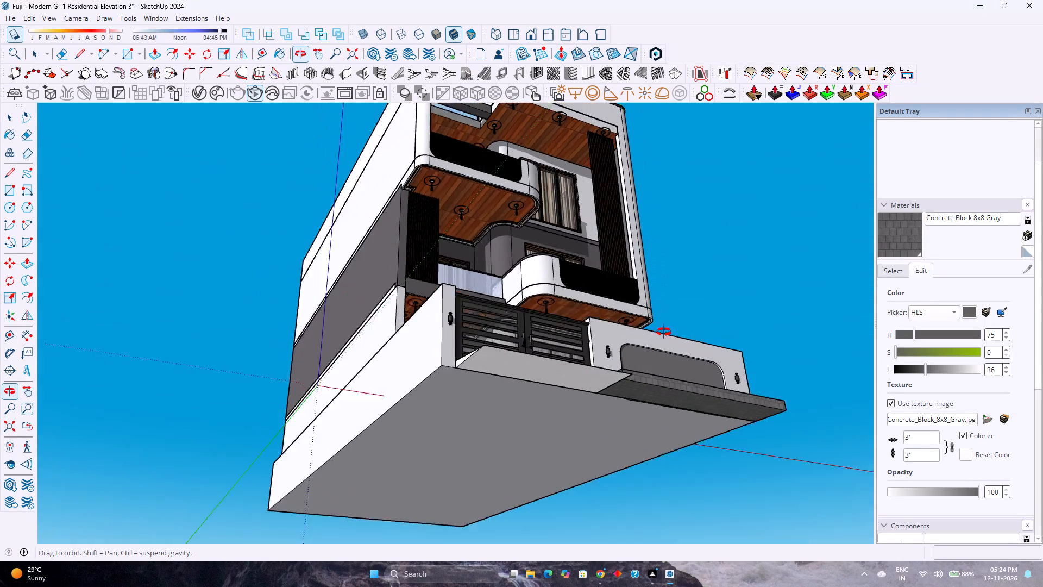
pyautogui.moveTo(664, 332); pyautogui.dragTo(681, 323, button='middle')
pyautogui.doubleClick(576, 401)
pyautogui.scroll(2, 576, 401)
pyautogui.click(576, 401)
pyautogui.click(576, 401)
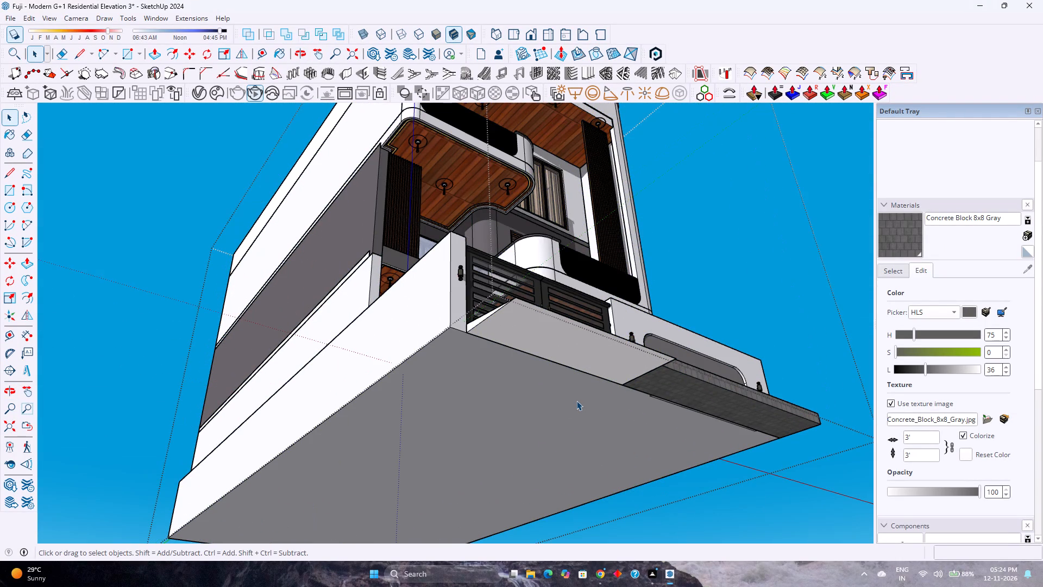
pyautogui.click(576, 401)
pyautogui.moveTo(460, 429); pyautogui.dragTo(468, 344, button='middle')
pyautogui.scroll(-5, 477, 336)
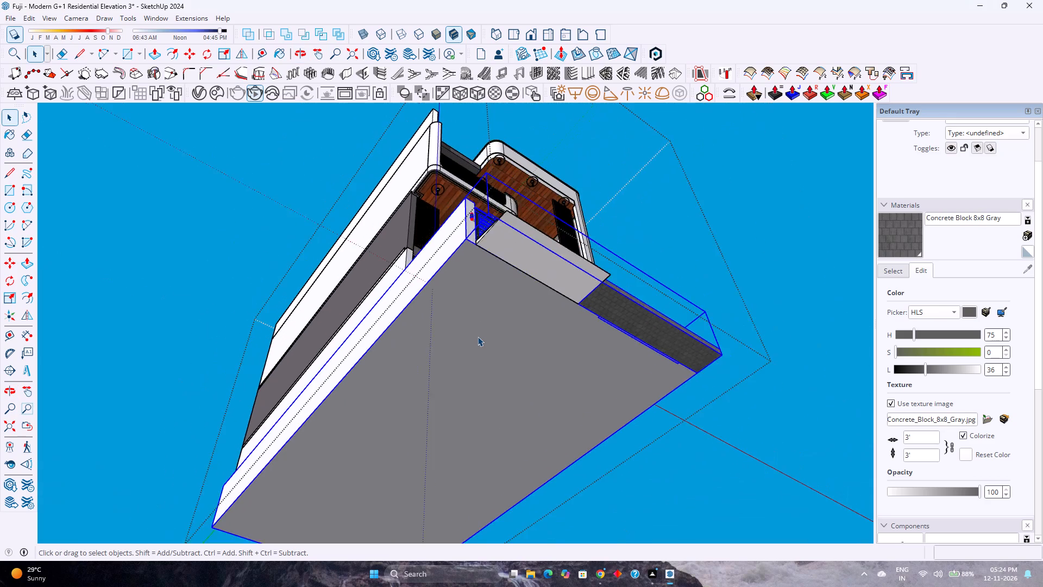
pyautogui.scroll(-2, 477, 336)
pyautogui.click(128, 58)
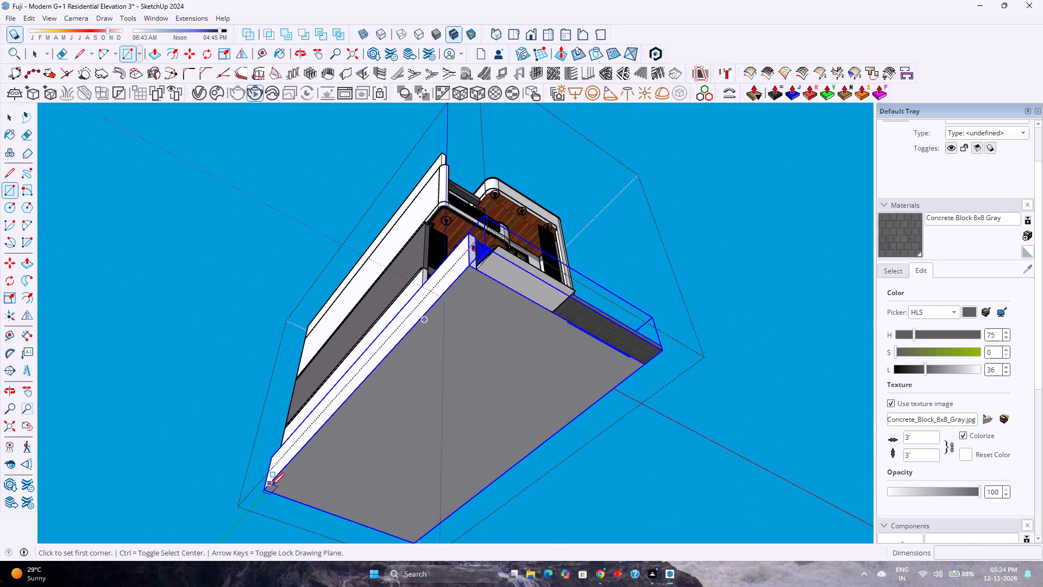
pyautogui.click(663, 349)
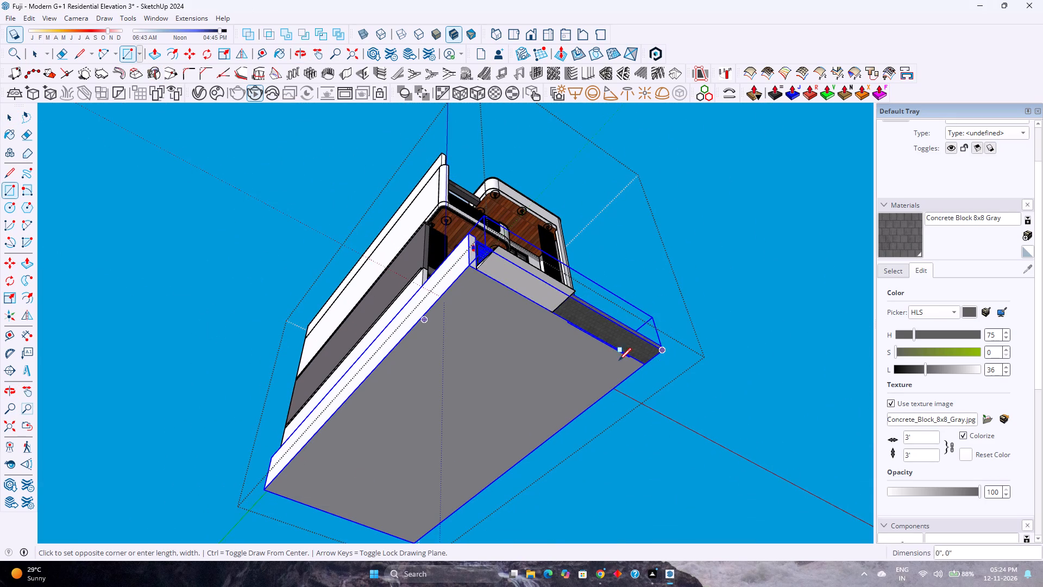
pyautogui.click(262, 484)
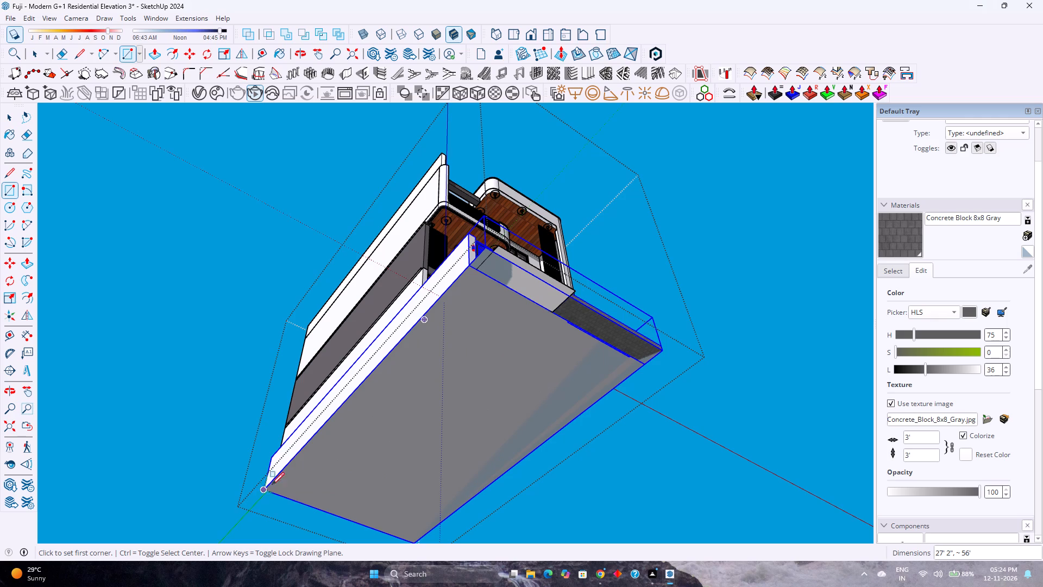
# Make the new base rectangle's face and edges a separate group.
pyautogui.press('space')
pyautogui.doubleClick(493, 402)
pyautogui.rightClick(493, 402)
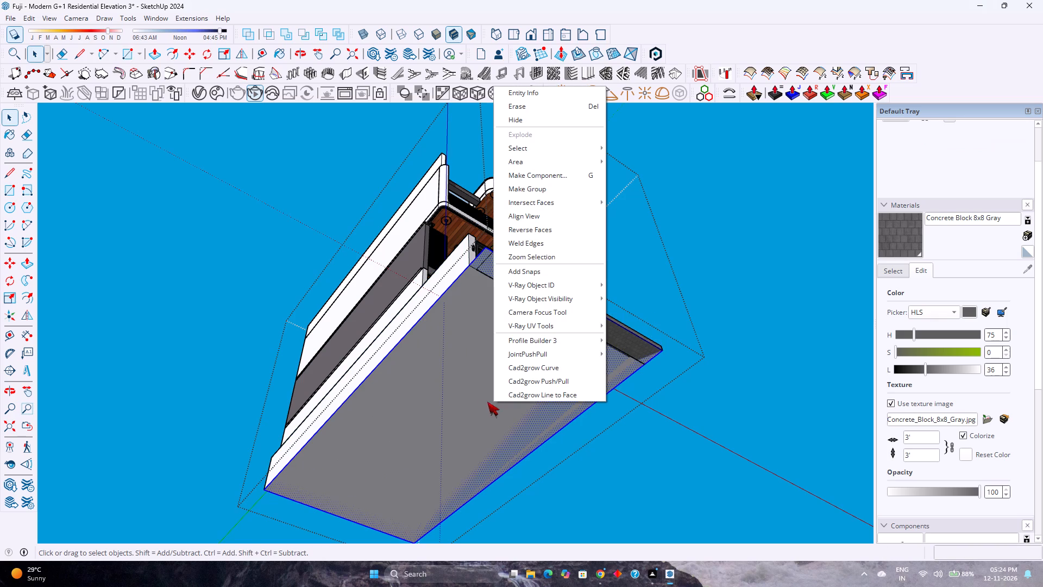
pyautogui.click(566, 188)
# Open the base rectangle's group and extrude its face downward 3" with Push/Pull.
pyautogui.doubleClick(498, 356)
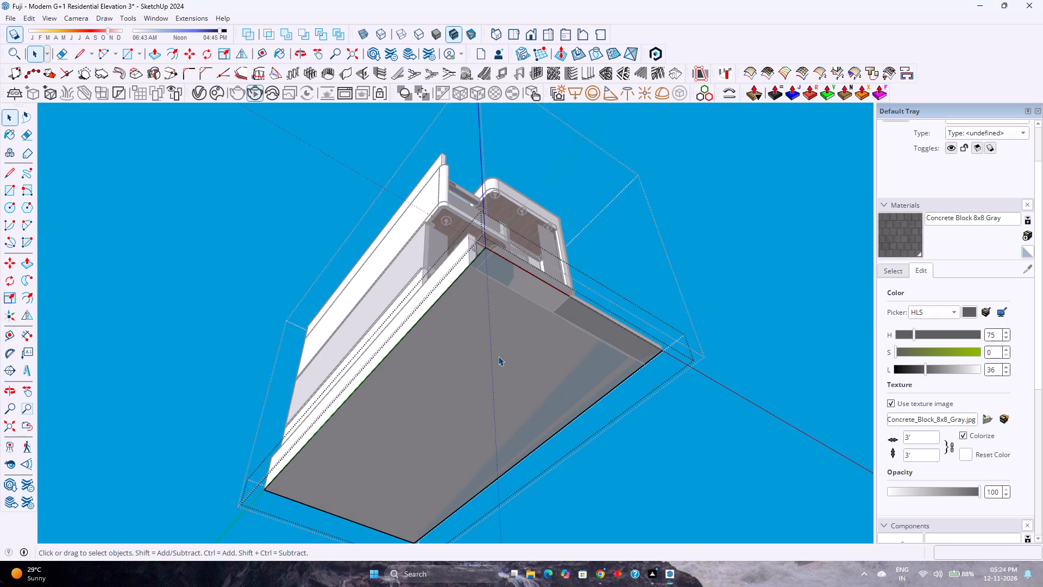
pyautogui.press('p')
pyautogui.click(499, 353)
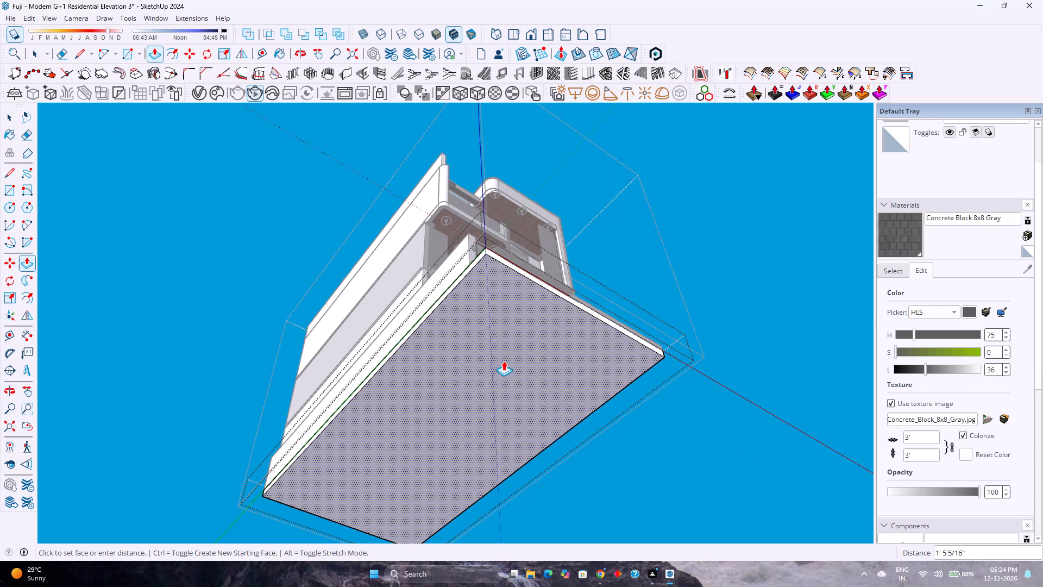
pyautogui.press('3')
pyautogui.press('Return')
# Extend the base slab's front face outward by about 1' beyond the planter with Push/Pull, and exit its group.
pyautogui.scroll(1, 552, 334)
pyautogui.moveTo(552, 334); pyautogui.dragTo(430, 486, button='middle')
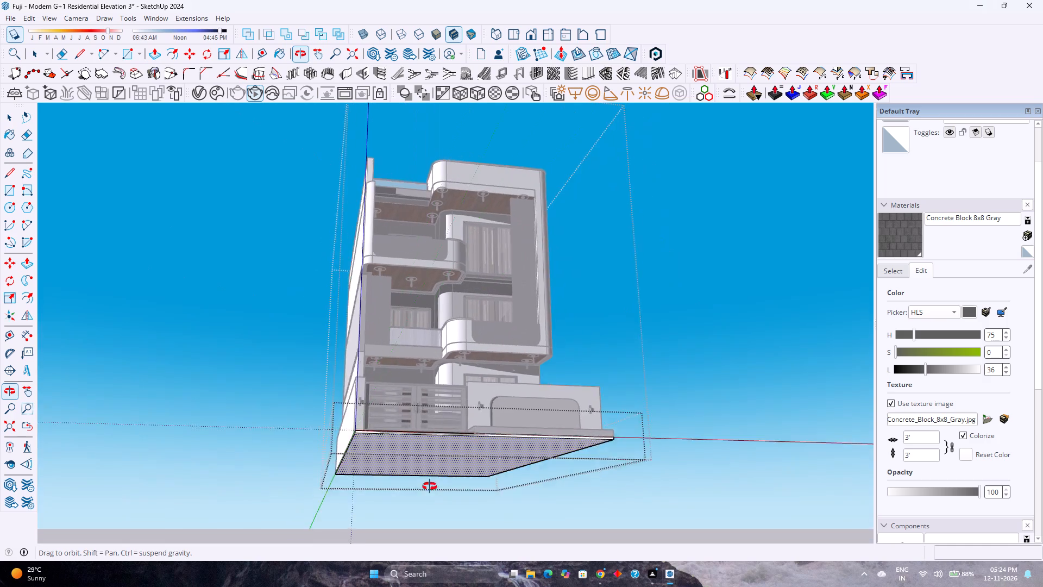
pyautogui.moveTo(430, 486); pyautogui.dragTo(427, 490, button='middle')
pyautogui.keyDown('shift'); pyautogui.moveTo(487, 428); pyautogui.dragTo(549, 370, button='middle'); pyautogui.keyUp('shift')
pyautogui.moveTo(563, 364); pyautogui.dragTo(467, 516, button='middle')
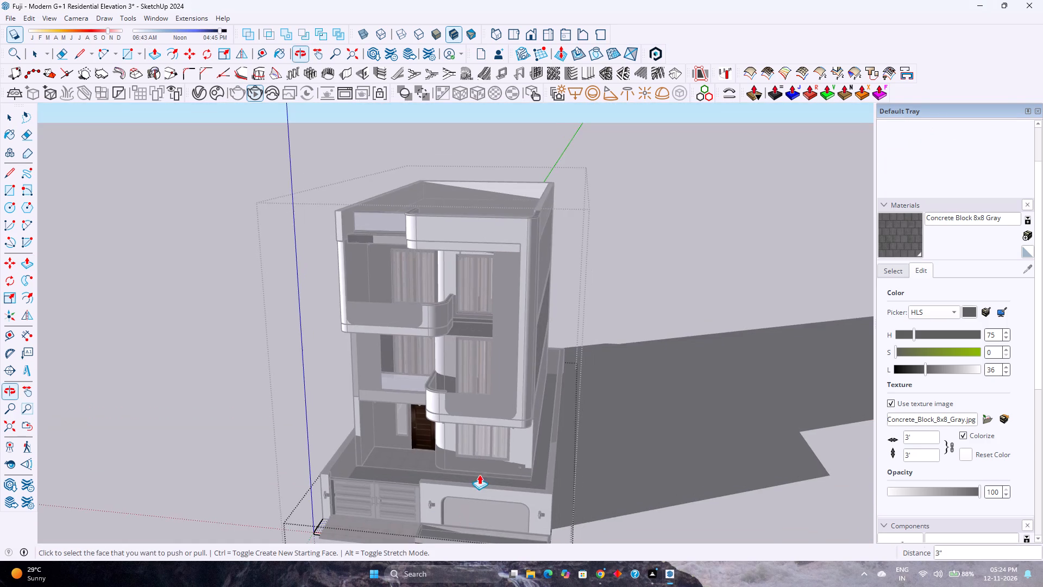
pyautogui.scroll(1, 533, 421)
pyautogui.keyDown('shift'); pyautogui.moveTo(519, 422); pyautogui.dragTo(658, 293, button='middle'); pyautogui.keyUp('shift')
pyautogui.scroll(2, 510, 403)
pyautogui.scroll(5, 552, 448)
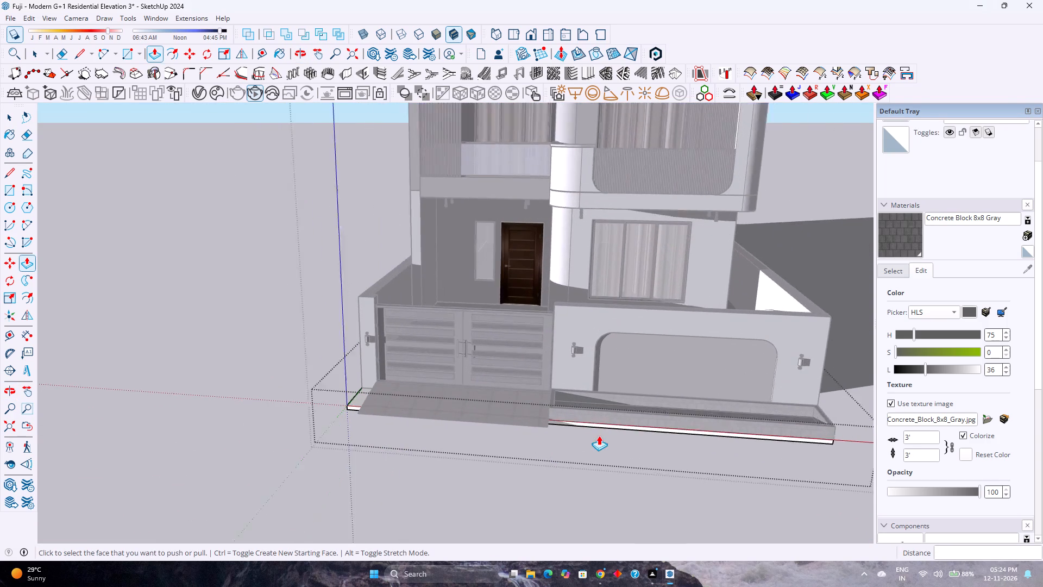
pyautogui.scroll(1, 599, 435)
pyautogui.click(591, 422)
pyautogui.click(532, 427)
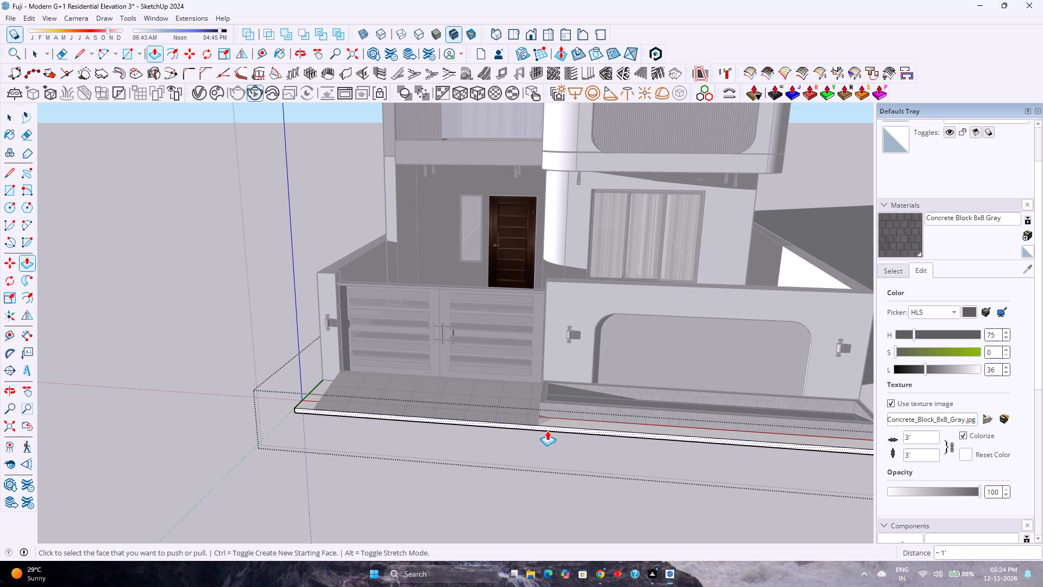
pyautogui.press('space')
pyautogui.scroll(-3, 529, 434)
pyautogui.press('Escape')
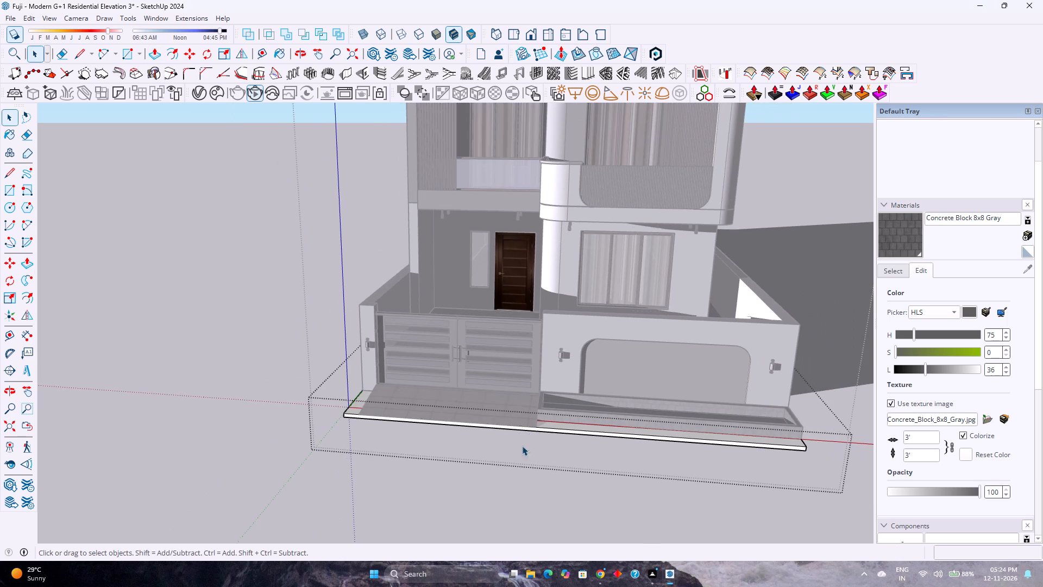
# Extend the tiled gate ramp's outer side face about 11 7/8" with Push/Pull to the boundary wall's outer corner, and exit its group.
pyautogui.scroll(4, 477, 461)
pyautogui.scroll(-3, 477, 461)
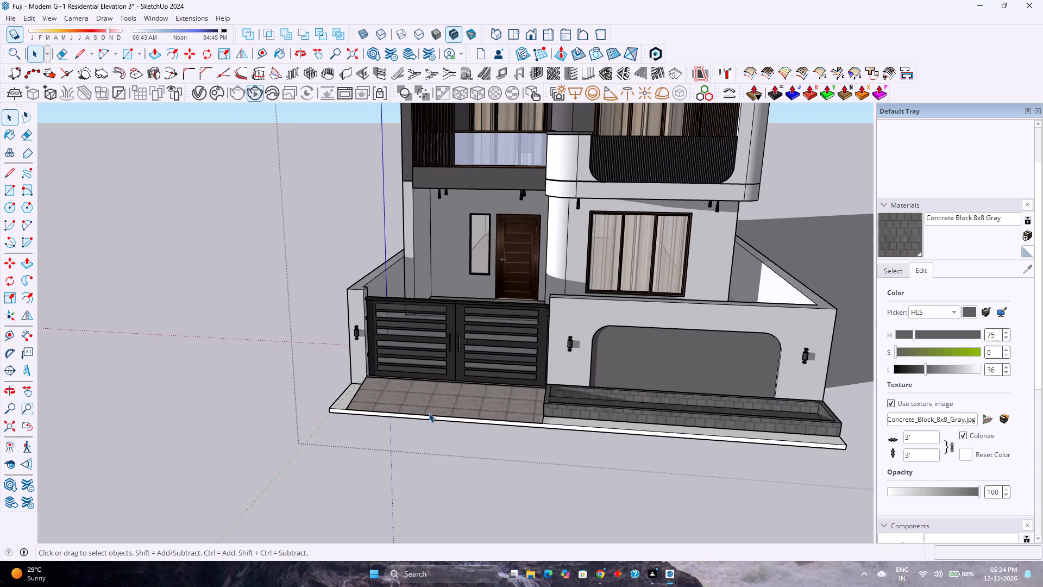
pyautogui.scroll(3, 311, 402)
pyautogui.moveTo(357, 405); pyautogui.dragTo(750, 419, button='middle')
pyautogui.scroll(5, 436, 422)
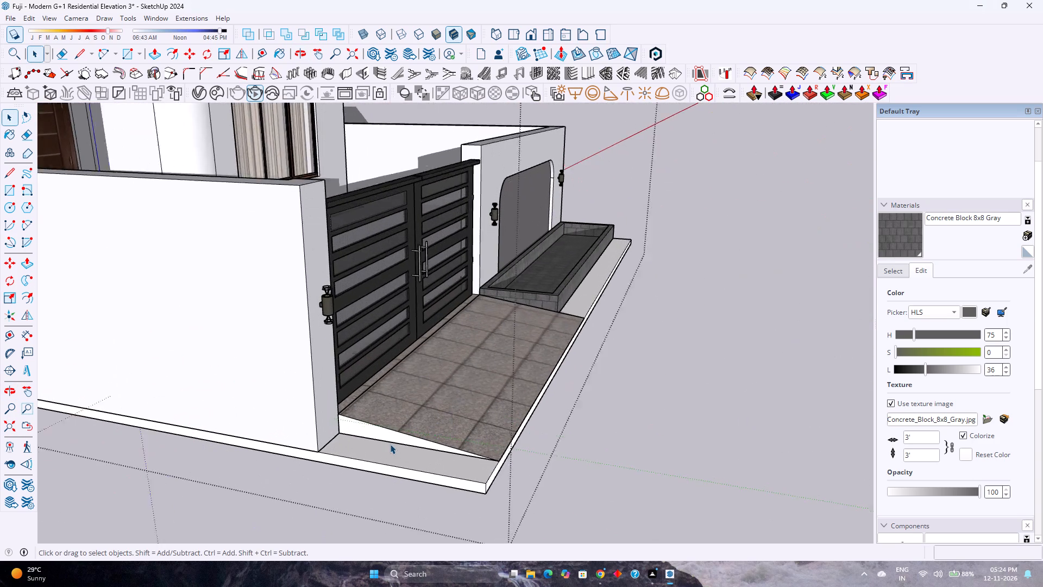
pyautogui.scroll(2, 390, 444)
pyautogui.doubleClick(390, 439)
pyautogui.scroll(3, 390, 439)
pyautogui.click(390, 435)
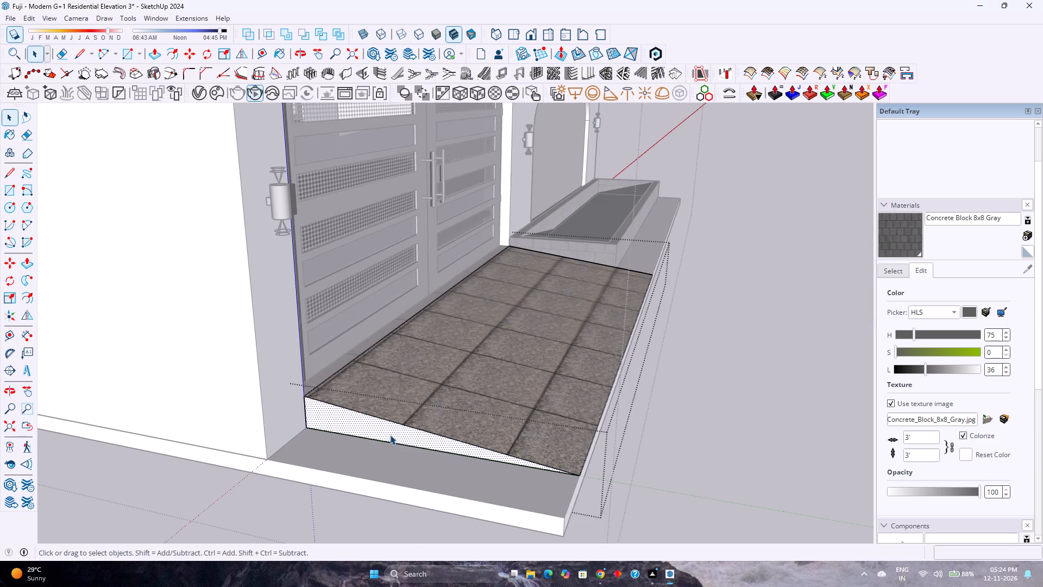
pyautogui.press('p')
pyautogui.click(391, 433)
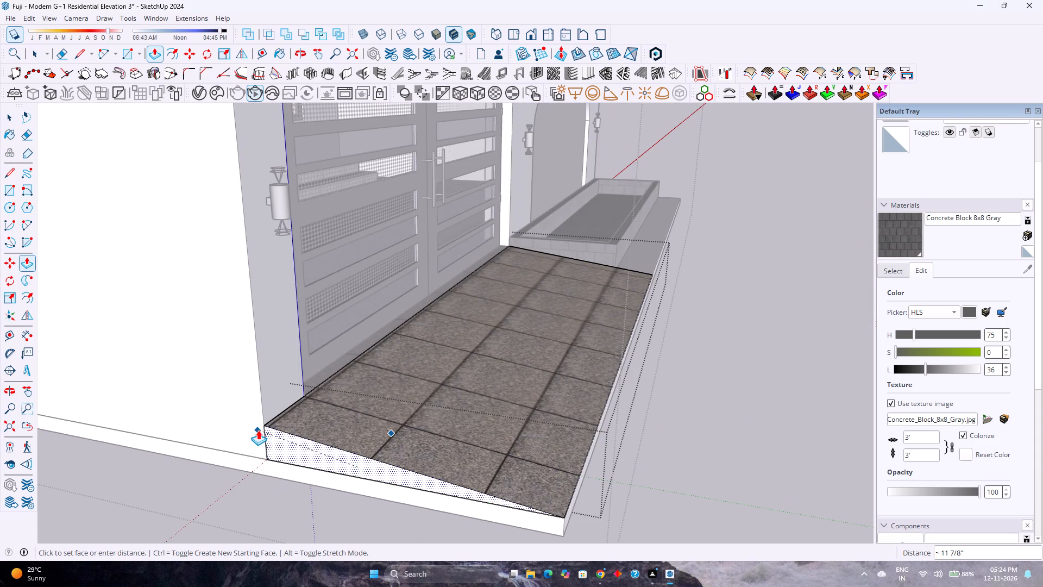
pyautogui.click(258, 430)
pyautogui.scroll(-4, 266, 431)
pyautogui.press('space')
pyautogui.scroll(-1, 543, 449)
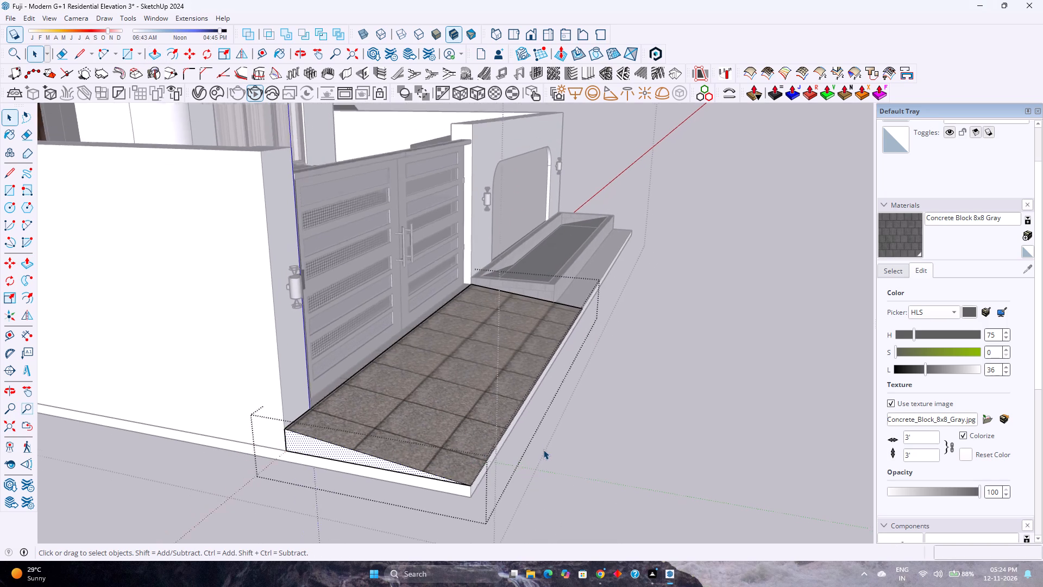
pyautogui.scroll(-1, 543, 449)
pyautogui.press('Escape')
# Examine the widened gate ramp, planter and base slab edge from several angles along the front.
pyautogui.scroll(-1, 605, 401)
pyautogui.moveTo(606, 409); pyautogui.dragTo(401, 479, button='middle')
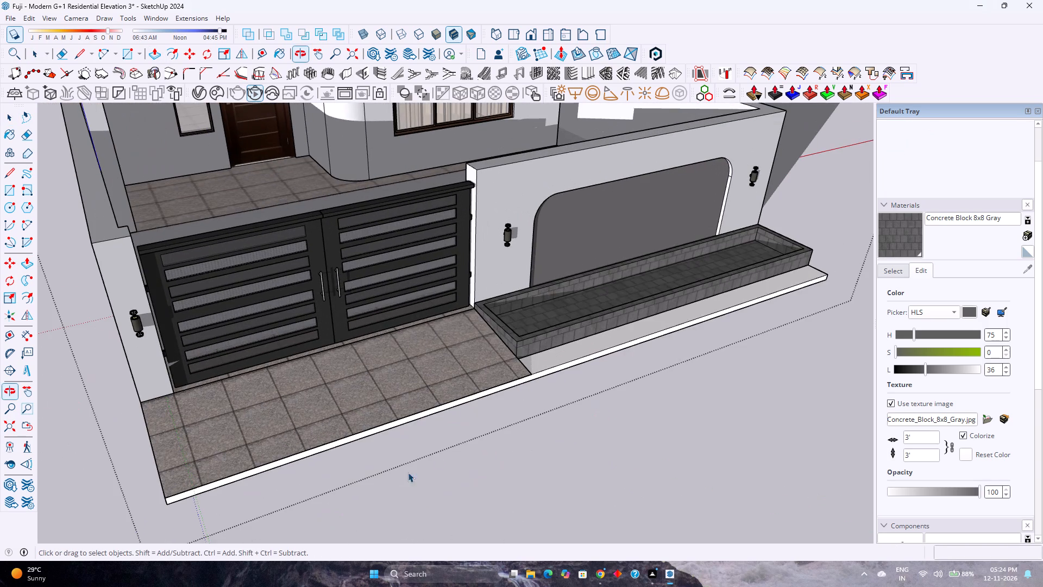
pyautogui.scroll(-2, 485, 431)
pyautogui.keyDown('shift'); pyautogui.moveTo(485, 431); pyautogui.dragTo(630, 470, button='middle'); pyautogui.keyUp('shift')
pyautogui.moveTo(676, 459); pyautogui.dragTo(491, 449, button='middle')
pyautogui.scroll(-6, 486, 432)
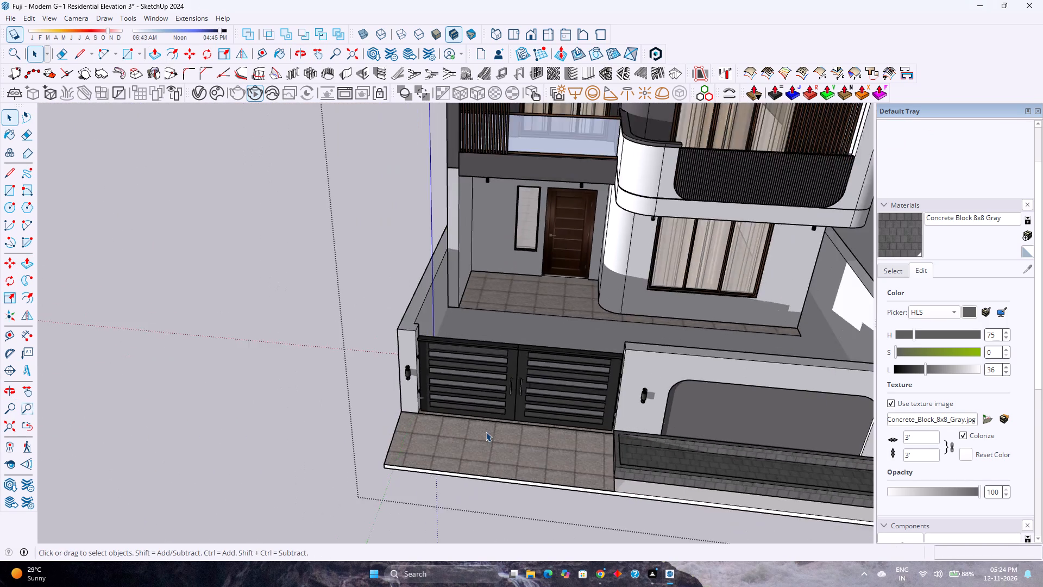
pyautogui.scroll(-2, 486, 432)
pyautogui.scroll(9, 588, 476)
pyautogui.scroll(-4, 588, 473)
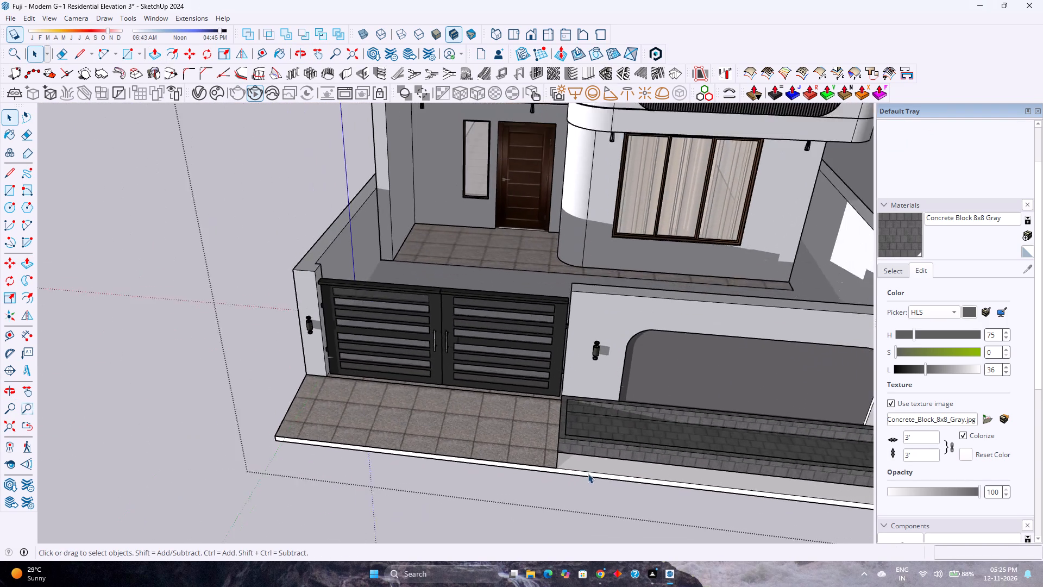
pyautogui.scroll(-3, 588, 473)
pyautogui.keyDown('shift'); pyautogui.moveTo(592, 451); pyautogui.dragTo(442, 457, button='middle'); pyautogui.keyUp('shift')
pyautogui.scroll(-8, 442, 457)
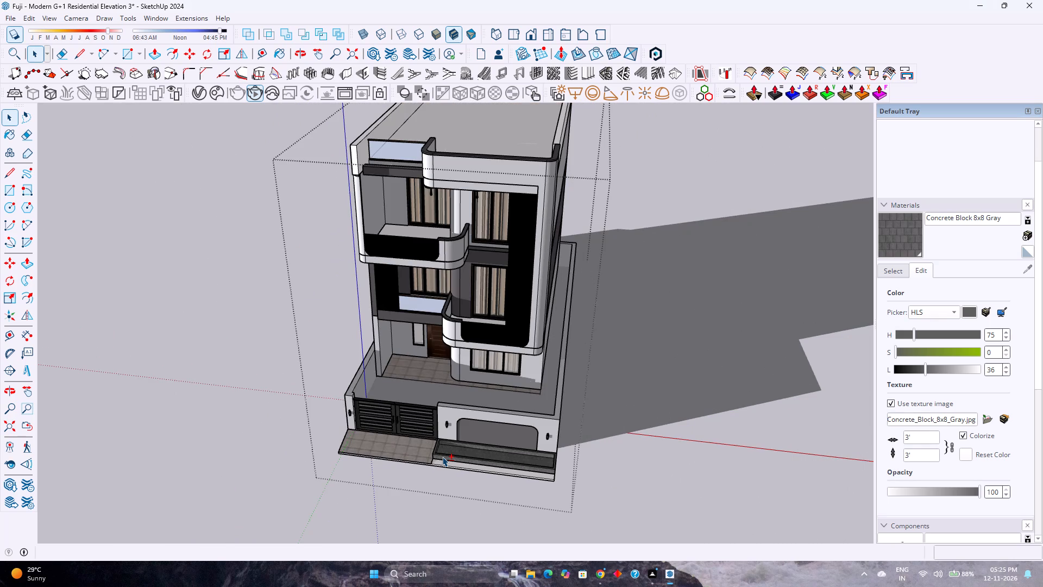
# Save the elevation model.
pyautogui.hotkey('ctrl', 's')
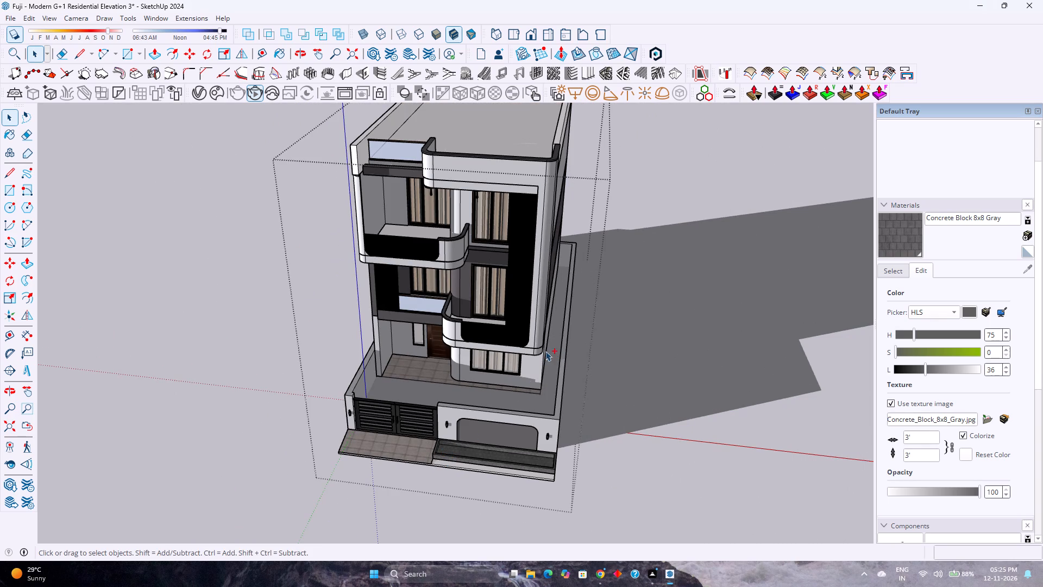
# Examine the whole facade from the standard front view, low and high, checking balconies, windows, louvres, gate and boundary wall.
pyautogui.click(531, 35)
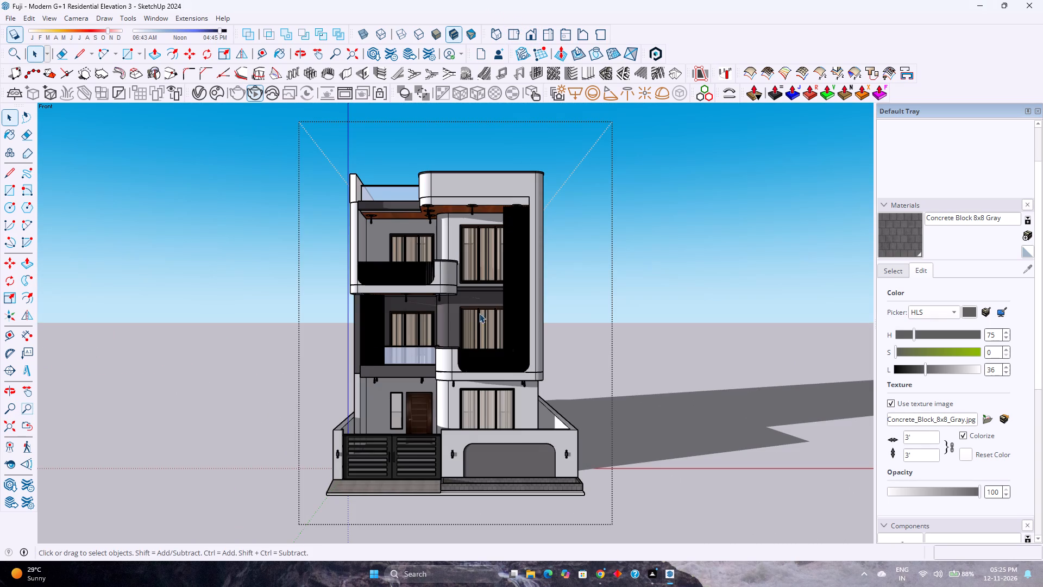
pyautogui.click(13, 421)
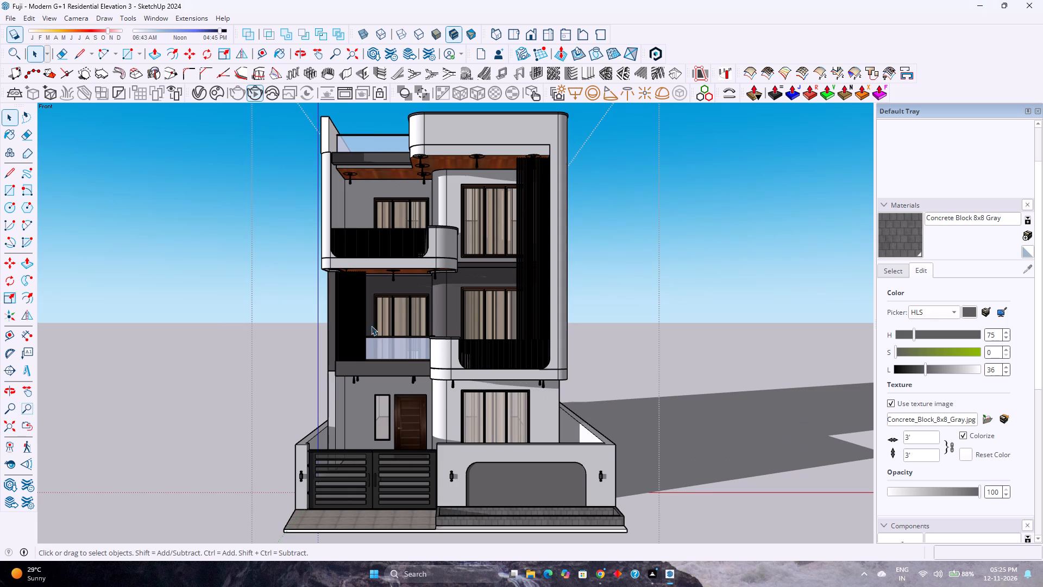
pyautogui.scroll(-2, 490, 366)
pyautogui.scroll(2, 490, 366)
pyautogui.scroll(-3, 490, 366)
pyautogui.scroll(3, 490, 366)
pyautogui.scroll(-2, 490, 366)
pyautogui.scroll(2, 490, 366)
pyautogui.scroll(-3, 490, 366)
pyautogui.scroll(4, 490, 366)
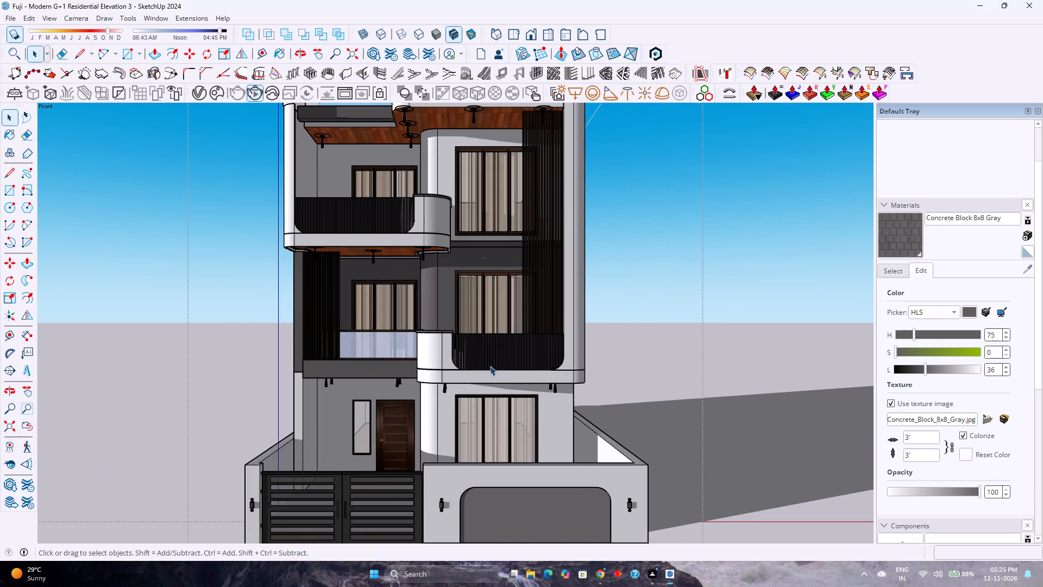
pyautogui.scroll(3, 413, 402)
pyautogui.scroll(-4, 413, 403)
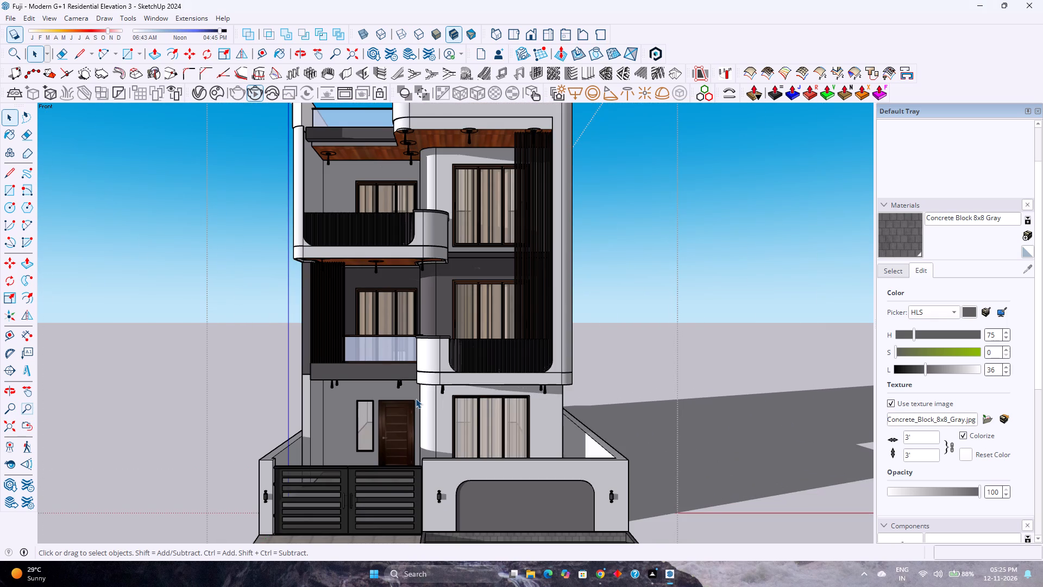
pyautogui.scroll(4, 398, 421)
pyautogui.scroll(-4, 398, 421)
pyautogui.scroll(4, 398, 421)
pyautogui.scroll(-3, 392, 419)
pyautogui.scroll(3, 392, 419)
pyautogui.scroll(-4, 390, 421)
pyautogui.scroll(4, 390, 421)
pyautogui.scroll(-3, 390, 422)
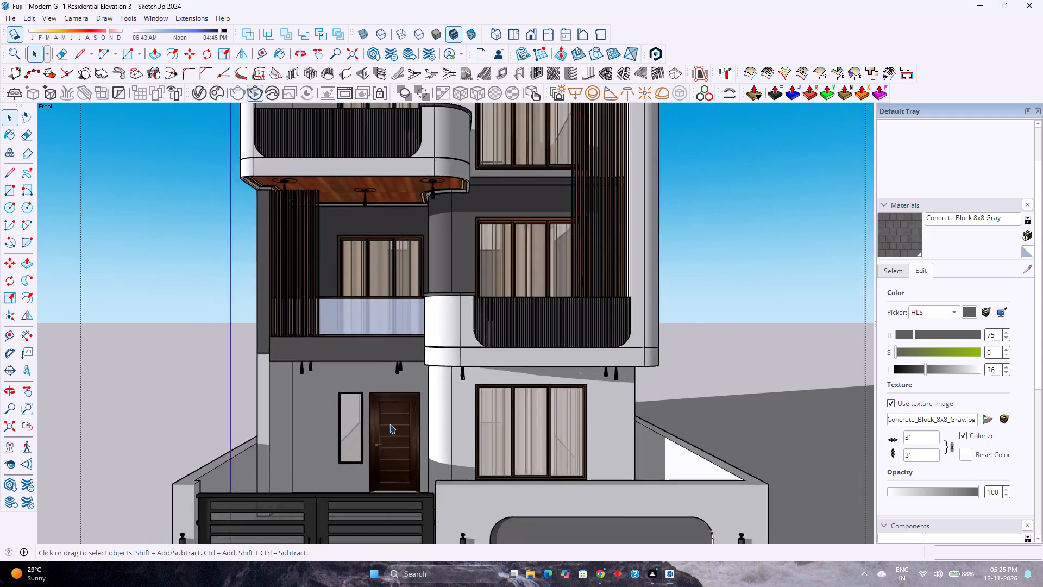
pyautogui.scroll(4, 389, 424)
pyautogui.scroll(-9, 389, 424)
pyautogui.scroll(1, 406, 434)
pyautogui.moveTo(406, 434); pyautogui.dragTo(410, 404, button='middle')
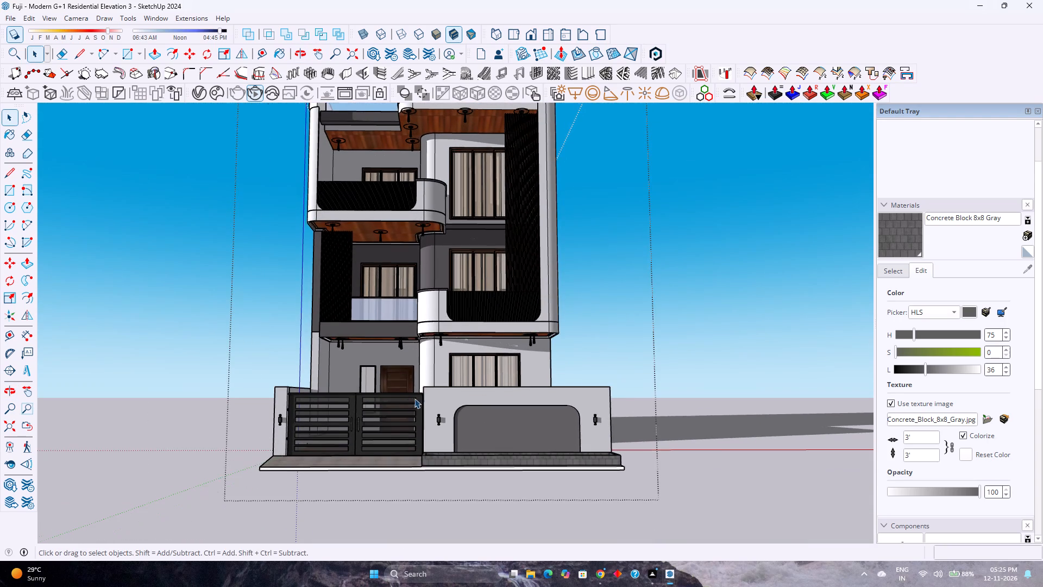
pyautogui.scroll(-4, 414, 398)
pyautogui.moveTo(420, 328); pyautogui.dragTo(418, 408, button='middle')
pyautogui.scroll(2, 440, 351)
pyautogui.scroll(-2, 442, 351)
pyautogui.scroll(3, 442, 351)
pyautogui.scroll(-3, 442, 351)
pyautogui.scroll(3, 442, 351)
pyautogui.scroll(-3, 442, 351)
pyautogui.scroll(3, 442, 351)
pyautogui.scroll(-3, 442, 347)
pyautogui.scroll(3, 442, 348)
pyautogui.scroll(-2, 442, 348)
pyautogui.scroll(2, 442, 348)
pyautogui.scroll(-2, 435, 346)
pyautogui.scroll(2, 435, 346)
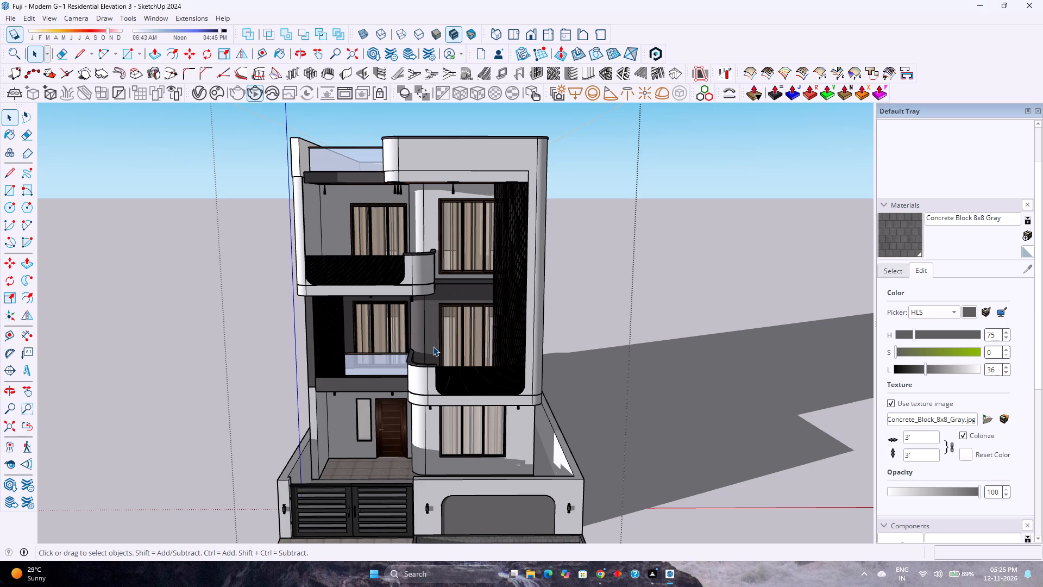
# Restore the standard front view with the whole building fitted in frame.
pyautogui.click(532, 33)
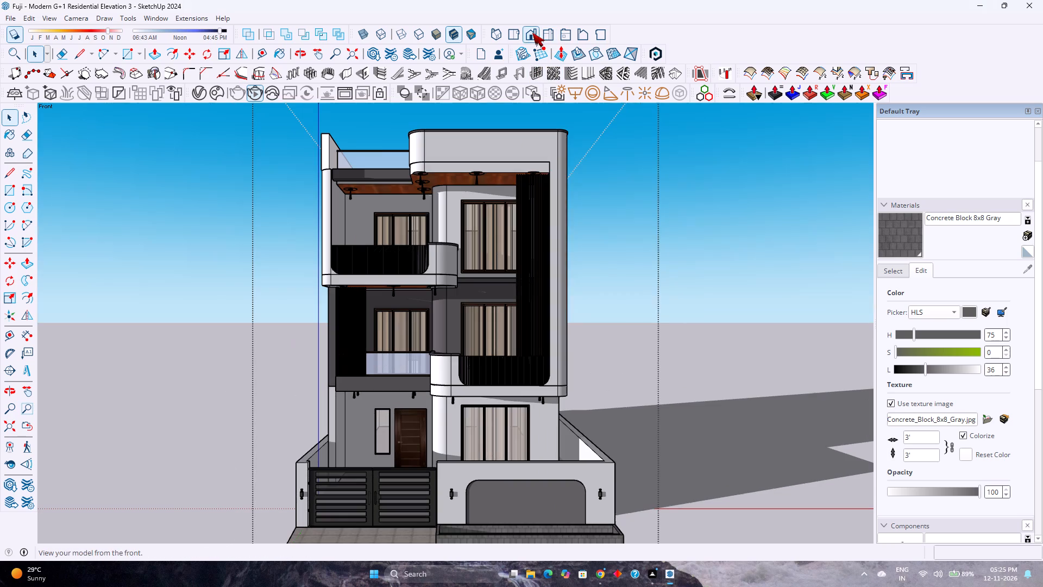
pyautogui.click(5, 430)
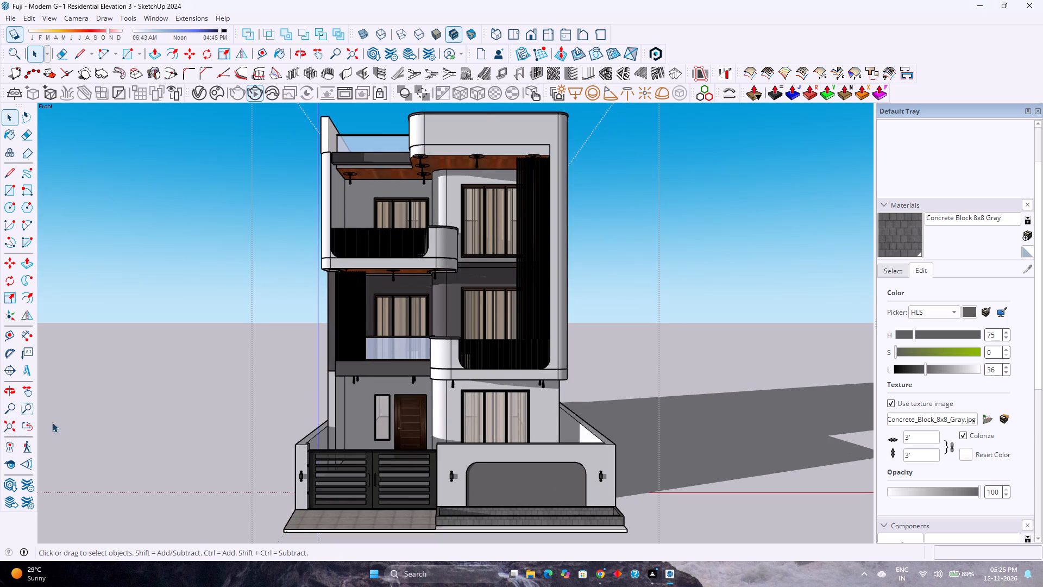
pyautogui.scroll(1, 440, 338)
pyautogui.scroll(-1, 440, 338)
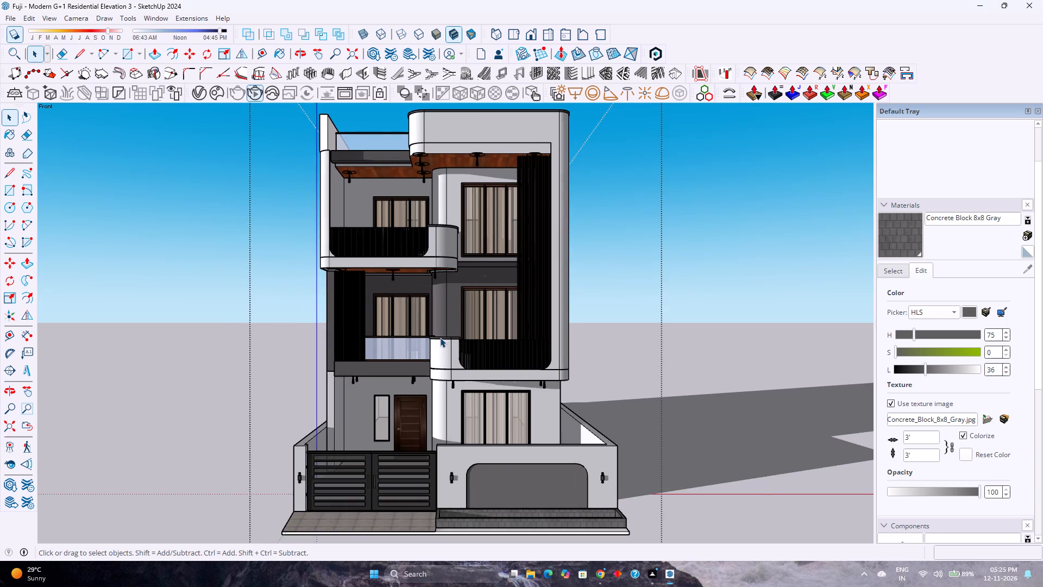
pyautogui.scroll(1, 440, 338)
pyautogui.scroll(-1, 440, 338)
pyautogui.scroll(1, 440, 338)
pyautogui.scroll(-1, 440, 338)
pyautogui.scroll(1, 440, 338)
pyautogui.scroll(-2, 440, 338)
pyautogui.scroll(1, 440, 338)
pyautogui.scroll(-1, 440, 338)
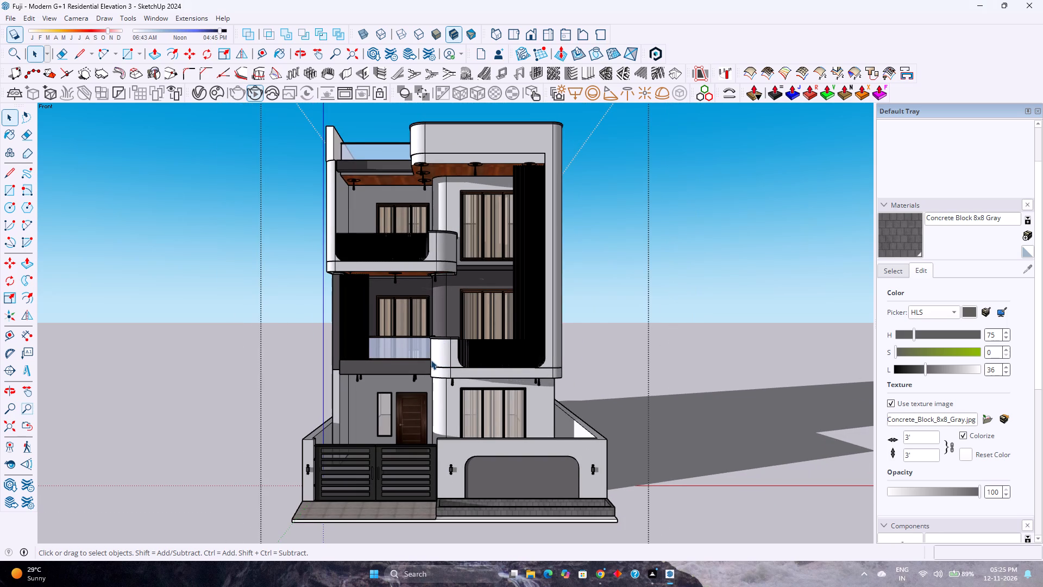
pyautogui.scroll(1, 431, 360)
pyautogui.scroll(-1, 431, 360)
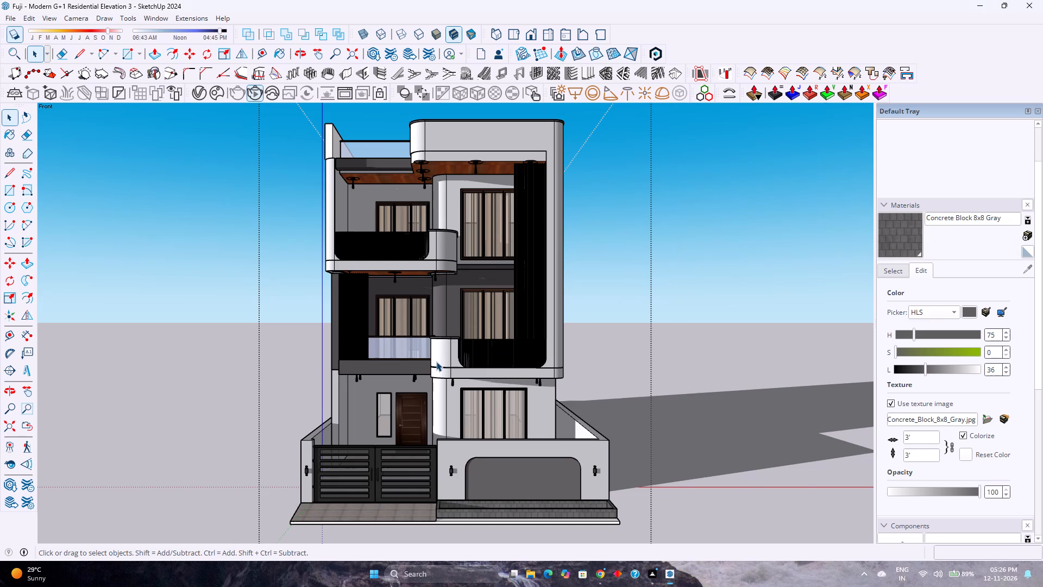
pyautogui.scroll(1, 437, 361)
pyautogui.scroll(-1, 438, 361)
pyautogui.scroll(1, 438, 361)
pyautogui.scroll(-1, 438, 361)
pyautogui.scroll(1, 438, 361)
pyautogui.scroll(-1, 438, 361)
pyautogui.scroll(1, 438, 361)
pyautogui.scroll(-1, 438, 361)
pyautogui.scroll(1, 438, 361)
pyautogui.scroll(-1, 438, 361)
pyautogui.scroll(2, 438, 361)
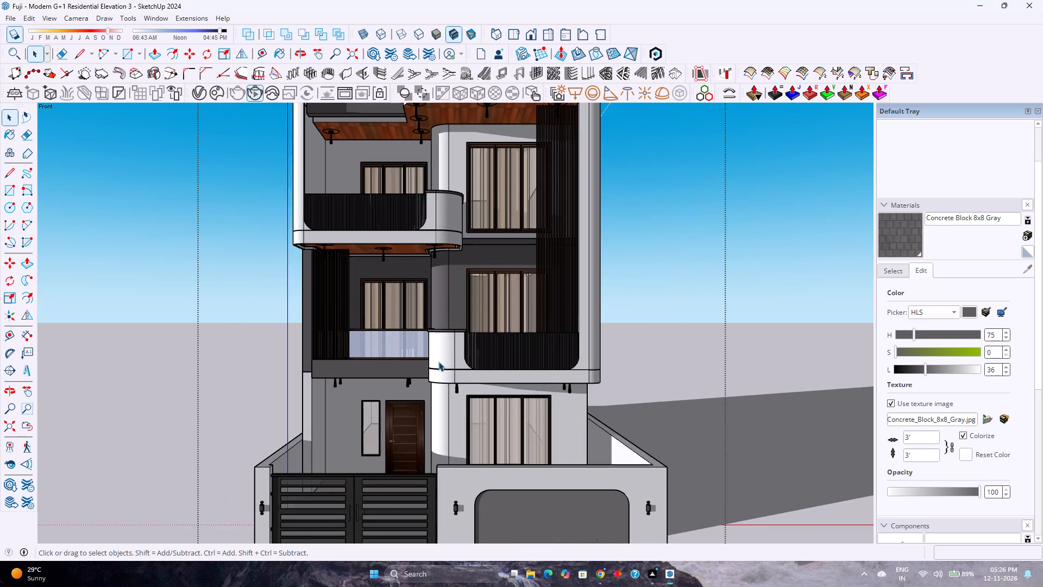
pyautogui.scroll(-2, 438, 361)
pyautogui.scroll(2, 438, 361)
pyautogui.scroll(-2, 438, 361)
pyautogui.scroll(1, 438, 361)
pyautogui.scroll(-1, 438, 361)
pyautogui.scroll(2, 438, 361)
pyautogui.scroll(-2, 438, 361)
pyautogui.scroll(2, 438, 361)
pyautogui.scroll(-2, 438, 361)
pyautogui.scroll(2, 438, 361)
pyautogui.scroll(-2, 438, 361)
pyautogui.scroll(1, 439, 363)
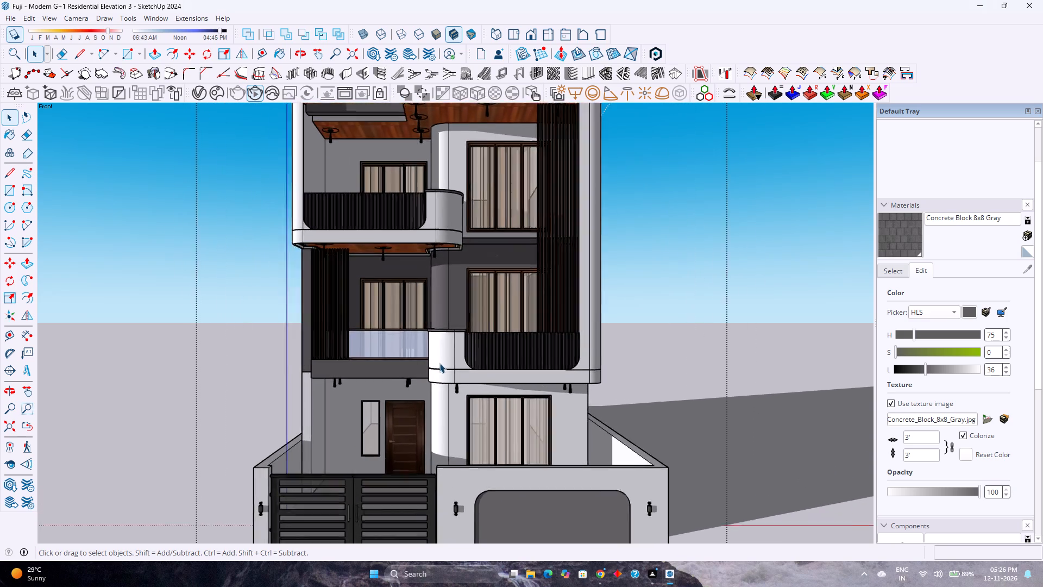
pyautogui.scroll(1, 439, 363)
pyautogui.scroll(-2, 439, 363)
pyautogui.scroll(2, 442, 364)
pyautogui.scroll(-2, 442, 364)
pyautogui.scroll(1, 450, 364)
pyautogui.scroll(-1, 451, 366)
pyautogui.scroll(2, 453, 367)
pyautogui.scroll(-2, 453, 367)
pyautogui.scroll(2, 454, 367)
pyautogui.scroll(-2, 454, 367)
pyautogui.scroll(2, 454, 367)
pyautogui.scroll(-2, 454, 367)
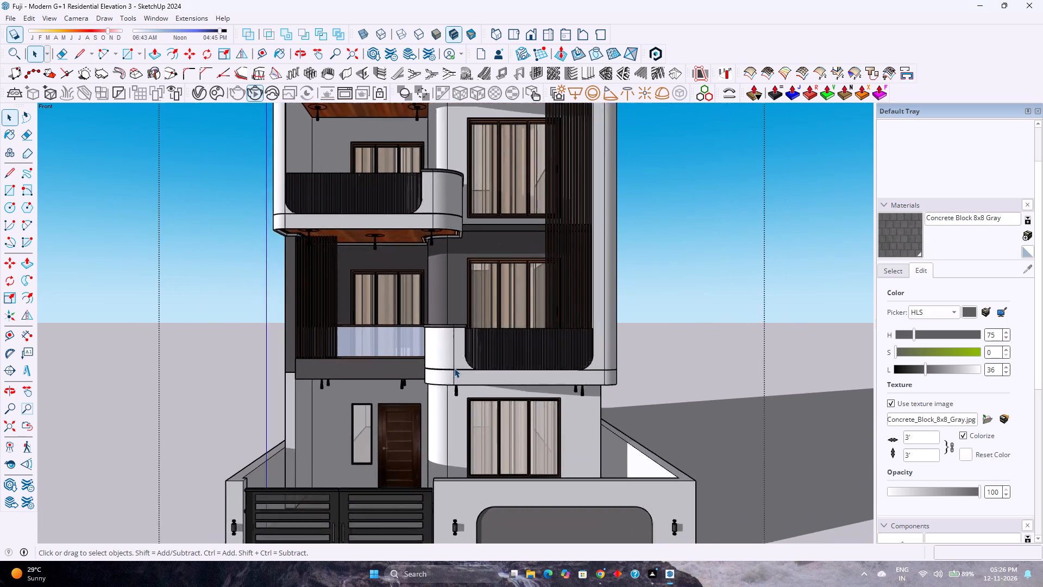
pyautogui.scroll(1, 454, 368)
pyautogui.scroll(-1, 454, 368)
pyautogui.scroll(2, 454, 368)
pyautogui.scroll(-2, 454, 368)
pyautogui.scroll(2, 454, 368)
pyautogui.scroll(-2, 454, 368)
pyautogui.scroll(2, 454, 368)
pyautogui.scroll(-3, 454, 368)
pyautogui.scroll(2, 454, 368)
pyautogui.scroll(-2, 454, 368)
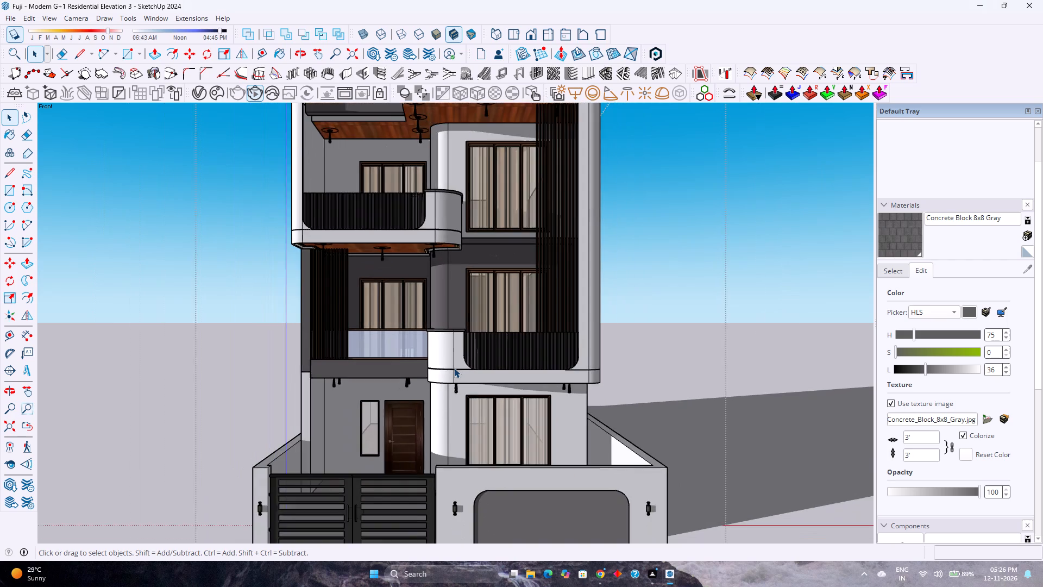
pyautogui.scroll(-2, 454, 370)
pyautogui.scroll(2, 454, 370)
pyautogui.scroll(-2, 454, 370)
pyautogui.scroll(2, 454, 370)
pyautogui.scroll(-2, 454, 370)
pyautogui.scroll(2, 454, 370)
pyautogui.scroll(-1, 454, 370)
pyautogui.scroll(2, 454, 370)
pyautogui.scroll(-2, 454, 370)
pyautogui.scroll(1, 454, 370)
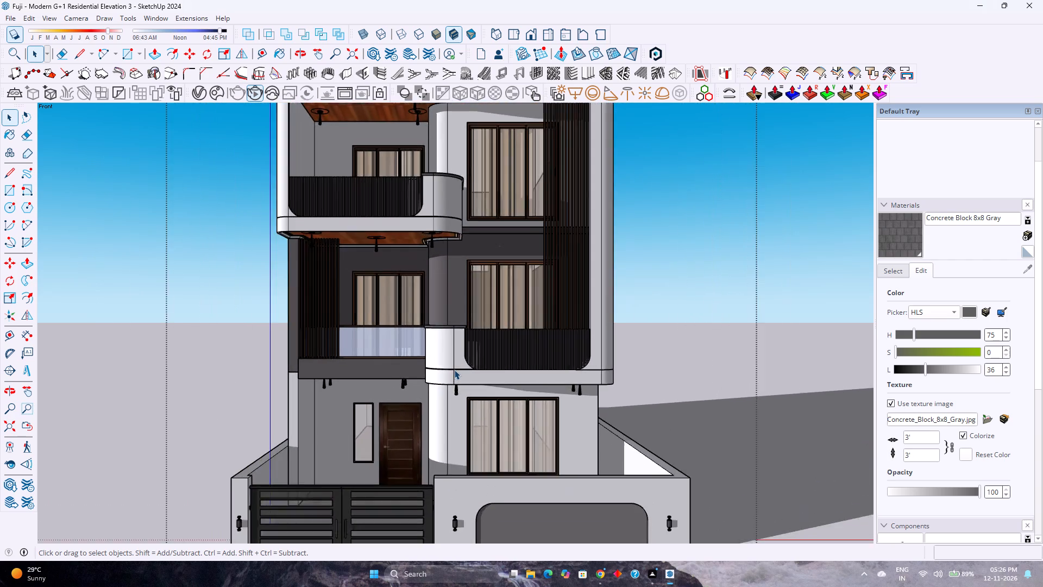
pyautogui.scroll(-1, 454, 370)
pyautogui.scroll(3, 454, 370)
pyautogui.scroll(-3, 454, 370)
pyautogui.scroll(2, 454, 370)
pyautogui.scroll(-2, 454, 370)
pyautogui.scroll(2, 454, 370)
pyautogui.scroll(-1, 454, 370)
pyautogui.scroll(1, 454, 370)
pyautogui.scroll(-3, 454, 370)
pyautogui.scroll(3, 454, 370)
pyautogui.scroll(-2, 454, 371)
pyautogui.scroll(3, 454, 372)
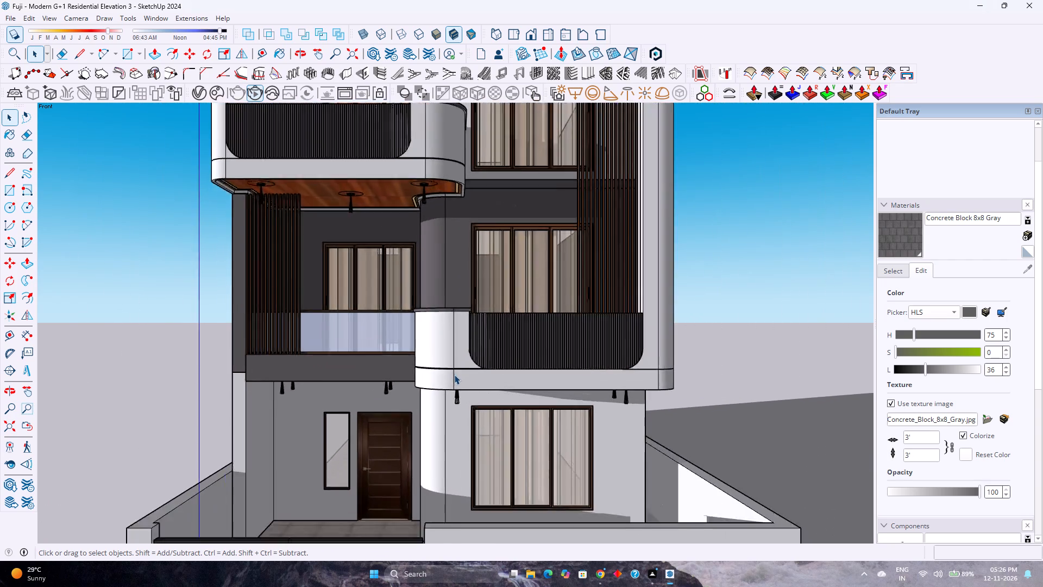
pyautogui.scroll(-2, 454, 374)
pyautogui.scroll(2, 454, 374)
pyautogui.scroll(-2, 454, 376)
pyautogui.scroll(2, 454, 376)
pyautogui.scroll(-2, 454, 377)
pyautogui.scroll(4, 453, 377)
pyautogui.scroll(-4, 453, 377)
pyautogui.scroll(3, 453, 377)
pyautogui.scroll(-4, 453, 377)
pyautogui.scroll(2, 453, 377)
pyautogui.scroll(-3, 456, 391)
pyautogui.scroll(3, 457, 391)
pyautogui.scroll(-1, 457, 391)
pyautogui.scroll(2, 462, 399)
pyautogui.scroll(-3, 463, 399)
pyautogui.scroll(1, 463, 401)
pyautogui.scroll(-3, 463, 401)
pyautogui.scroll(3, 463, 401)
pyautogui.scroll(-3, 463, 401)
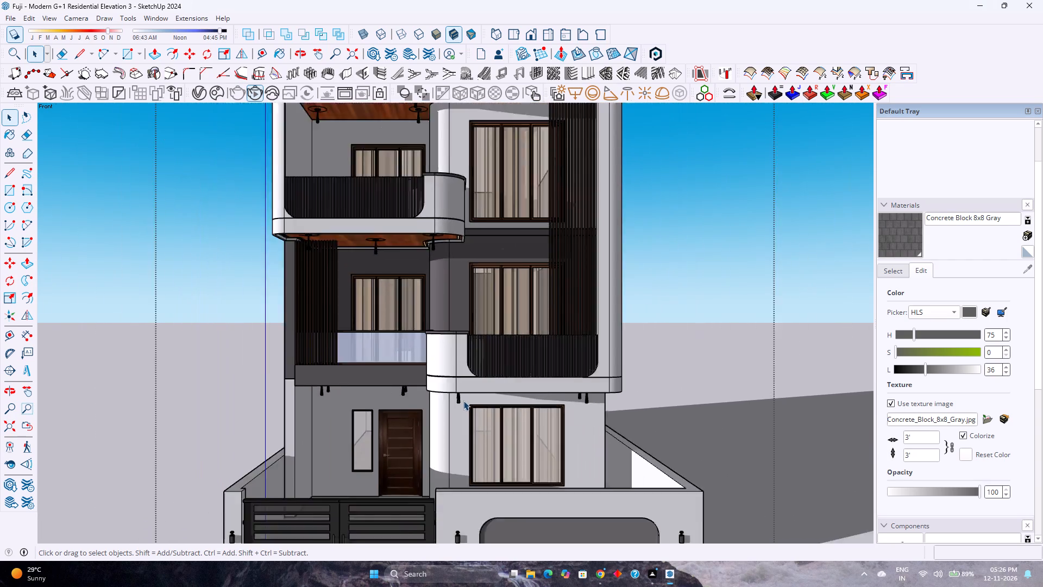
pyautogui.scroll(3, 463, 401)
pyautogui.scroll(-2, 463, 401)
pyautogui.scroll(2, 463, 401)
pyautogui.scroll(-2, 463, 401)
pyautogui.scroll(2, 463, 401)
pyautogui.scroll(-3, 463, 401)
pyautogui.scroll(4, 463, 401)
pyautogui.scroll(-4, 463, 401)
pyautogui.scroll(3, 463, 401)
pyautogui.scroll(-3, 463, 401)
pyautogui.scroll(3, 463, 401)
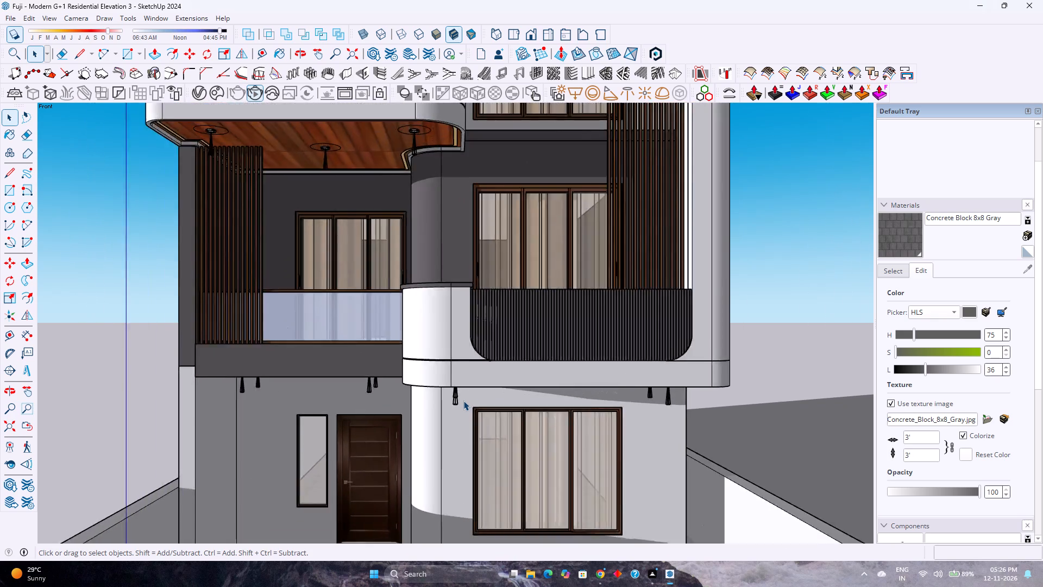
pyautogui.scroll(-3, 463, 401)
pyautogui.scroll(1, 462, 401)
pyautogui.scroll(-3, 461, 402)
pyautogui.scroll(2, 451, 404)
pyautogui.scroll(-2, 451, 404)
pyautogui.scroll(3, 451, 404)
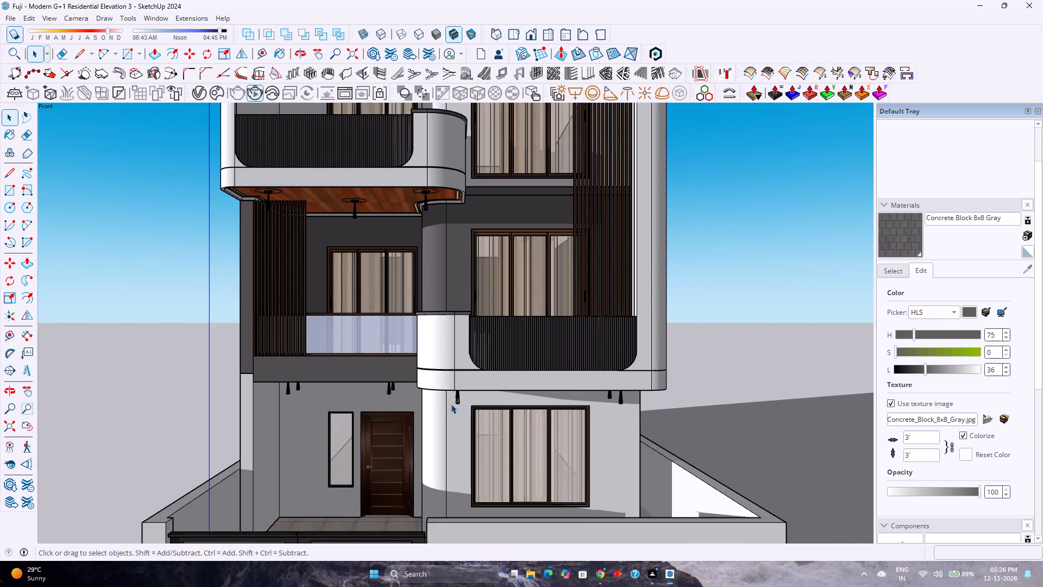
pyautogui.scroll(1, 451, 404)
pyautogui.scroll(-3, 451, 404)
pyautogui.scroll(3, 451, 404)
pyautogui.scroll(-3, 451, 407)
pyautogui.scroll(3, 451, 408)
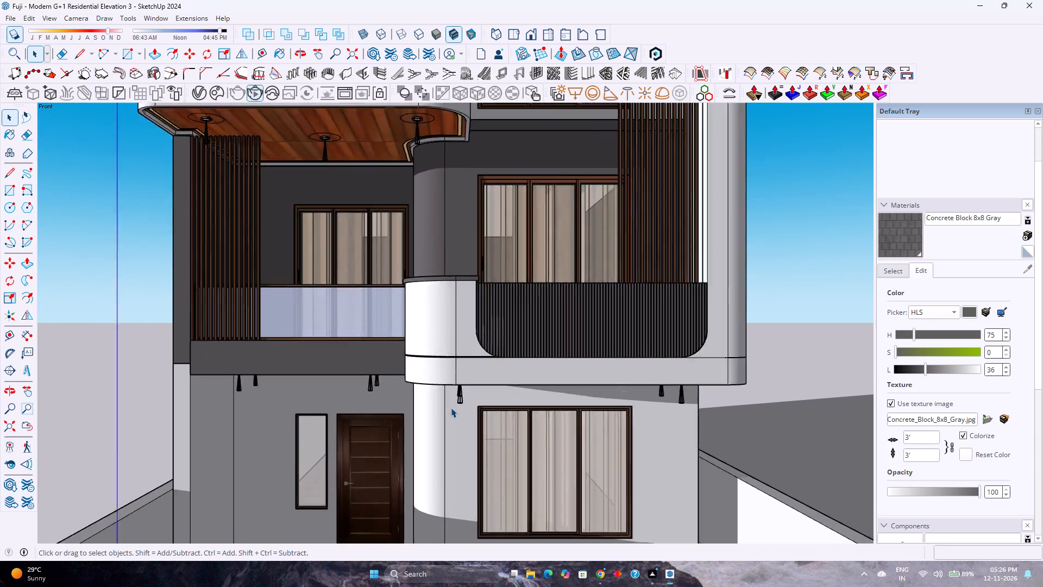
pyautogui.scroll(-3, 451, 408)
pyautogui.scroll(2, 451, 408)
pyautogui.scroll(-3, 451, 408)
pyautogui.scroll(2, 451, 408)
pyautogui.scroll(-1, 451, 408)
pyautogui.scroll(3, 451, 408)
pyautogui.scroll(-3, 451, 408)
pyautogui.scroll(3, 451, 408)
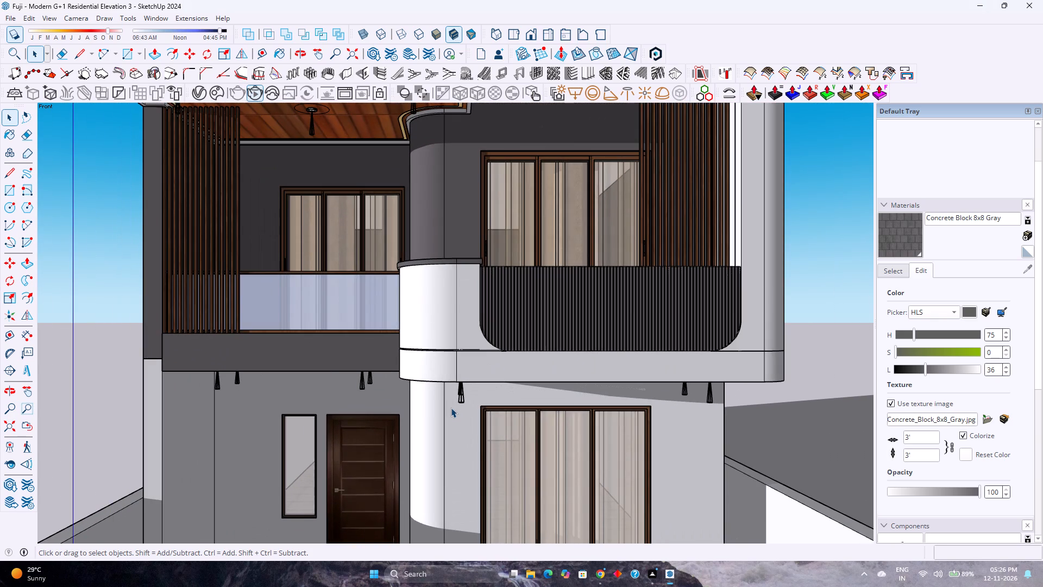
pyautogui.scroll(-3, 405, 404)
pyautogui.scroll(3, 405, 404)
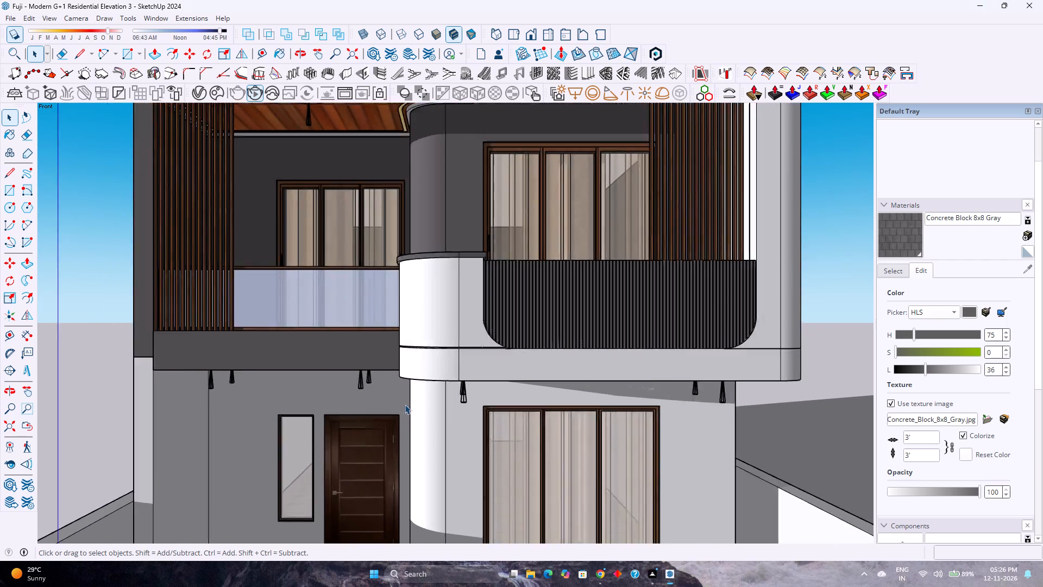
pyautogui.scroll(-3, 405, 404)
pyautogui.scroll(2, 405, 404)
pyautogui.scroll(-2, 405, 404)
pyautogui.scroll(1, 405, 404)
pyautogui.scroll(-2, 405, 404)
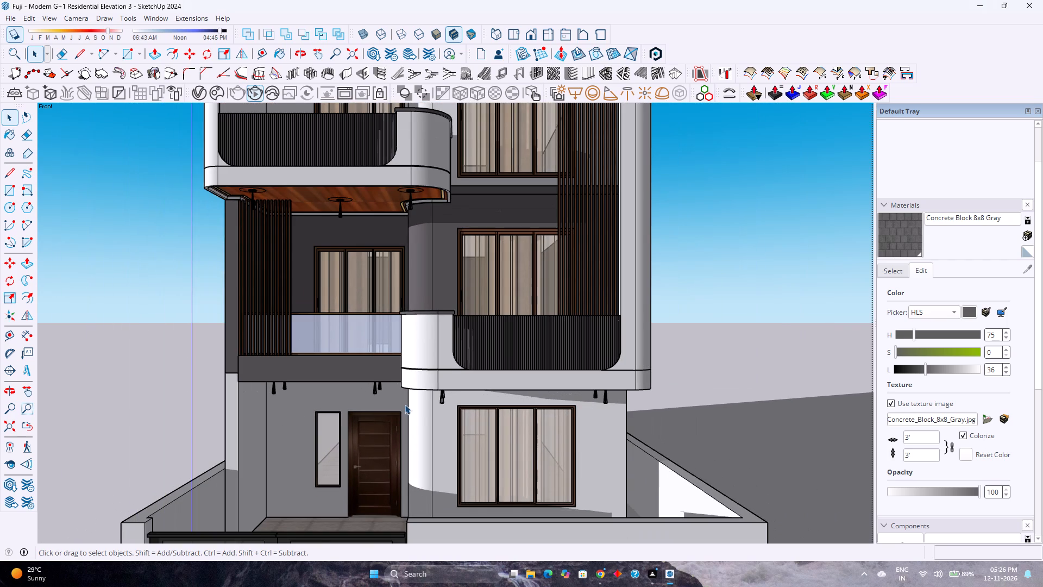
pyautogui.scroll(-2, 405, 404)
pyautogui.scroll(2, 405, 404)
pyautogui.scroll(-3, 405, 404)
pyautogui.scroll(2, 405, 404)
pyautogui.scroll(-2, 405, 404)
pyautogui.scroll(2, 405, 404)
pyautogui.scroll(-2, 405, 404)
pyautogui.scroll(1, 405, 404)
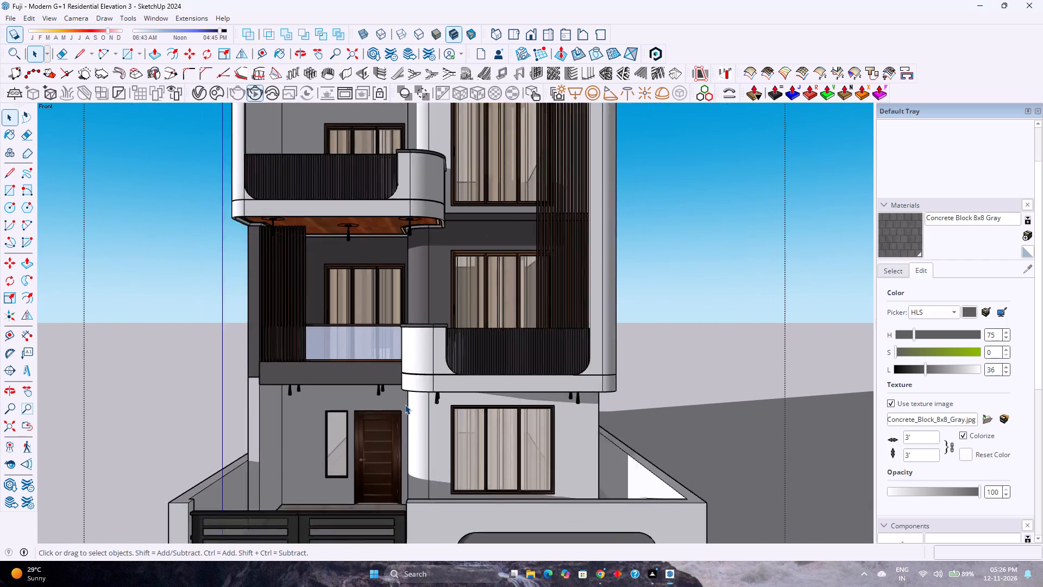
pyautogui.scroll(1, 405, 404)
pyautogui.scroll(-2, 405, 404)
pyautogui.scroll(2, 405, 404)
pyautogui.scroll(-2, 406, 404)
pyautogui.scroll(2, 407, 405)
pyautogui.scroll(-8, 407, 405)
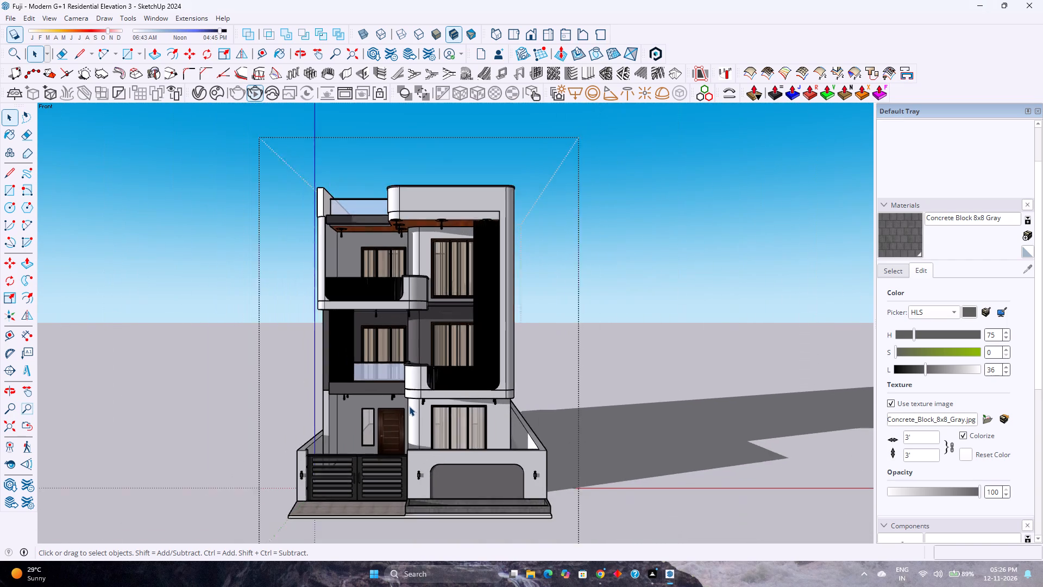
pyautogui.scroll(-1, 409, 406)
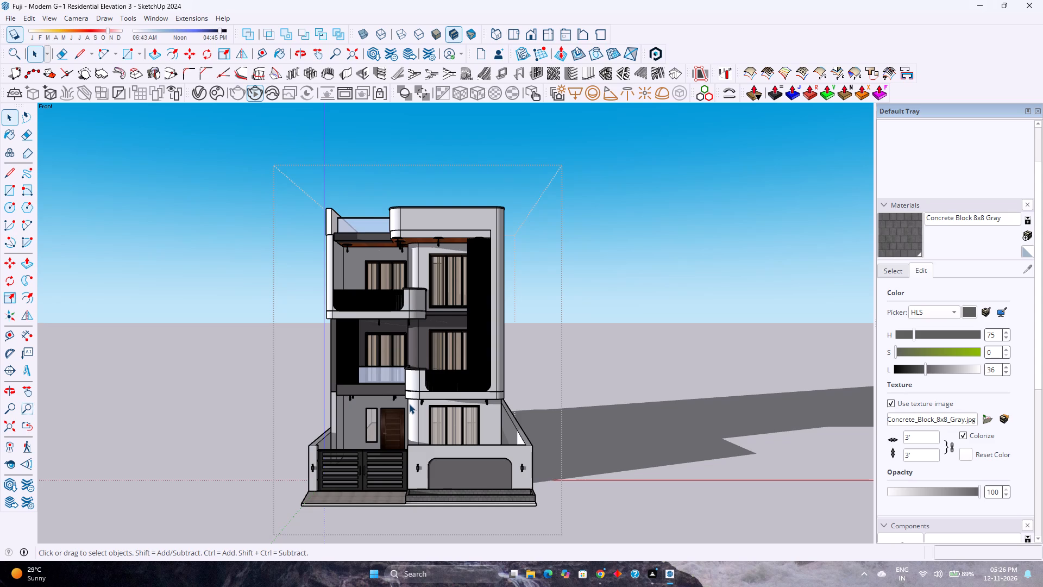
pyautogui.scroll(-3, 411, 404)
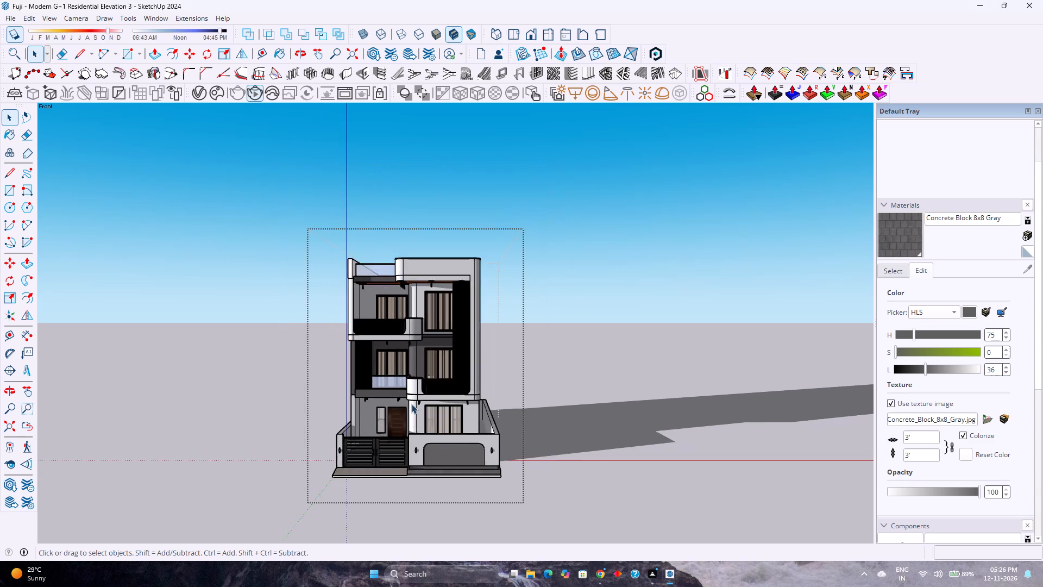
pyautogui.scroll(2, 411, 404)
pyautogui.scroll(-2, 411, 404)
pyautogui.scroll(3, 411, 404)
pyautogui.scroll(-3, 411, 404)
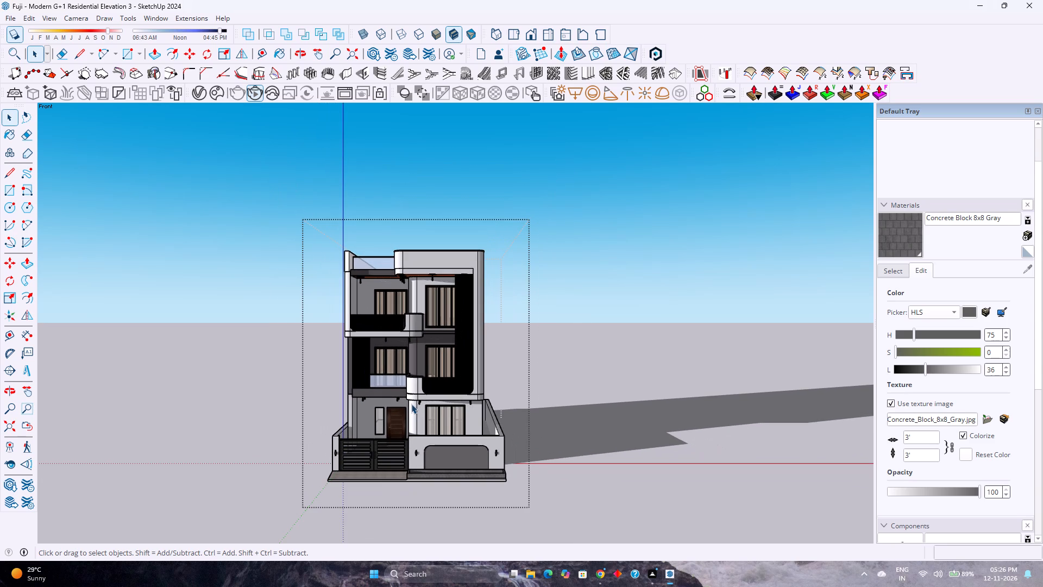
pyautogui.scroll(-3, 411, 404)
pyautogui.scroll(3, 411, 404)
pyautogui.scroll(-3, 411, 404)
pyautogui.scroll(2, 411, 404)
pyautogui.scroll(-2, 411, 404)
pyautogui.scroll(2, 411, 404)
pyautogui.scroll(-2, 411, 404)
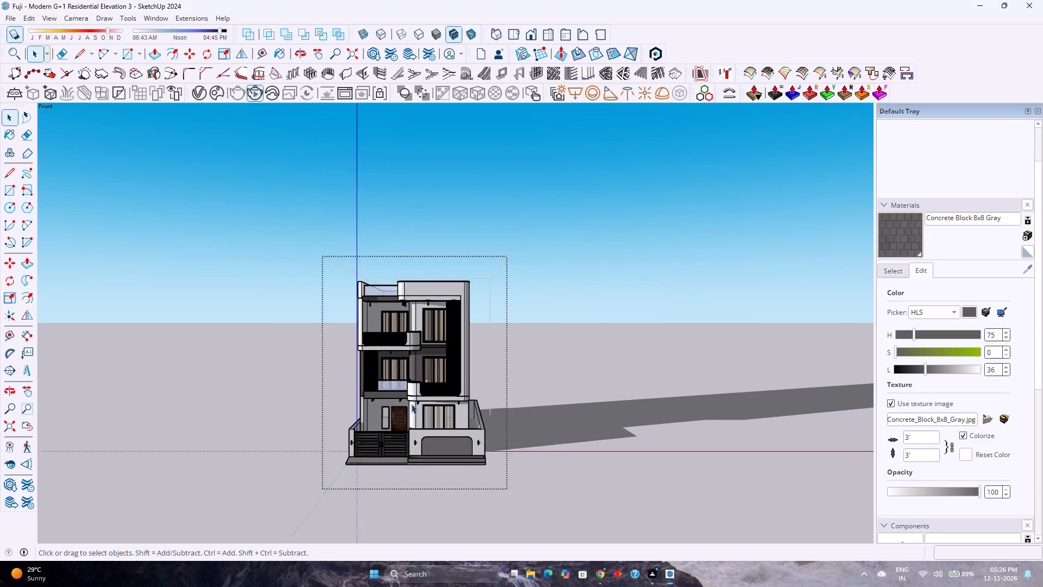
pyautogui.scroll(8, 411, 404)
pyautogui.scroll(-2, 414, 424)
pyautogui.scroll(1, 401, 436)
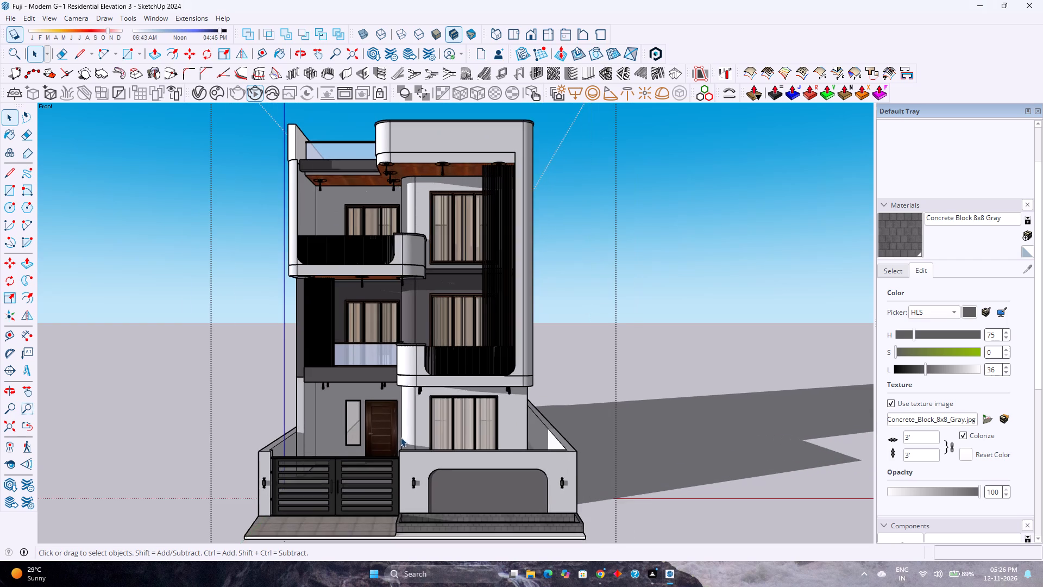
# Examine the facade, entrance gate, front boundary wall and planter from lower and higher front angles, near and far.
pyautogui.moveTo(400, 437); pyautogui.dragTo(403, 423, button='middle')
pyautogui.scroll(-2, 404, 423)
pyautogui.scroll(3, 405, 423)
pyautogui.scroll(-3, 379, 449)
pyautogui.scroll(3, 296, 441)
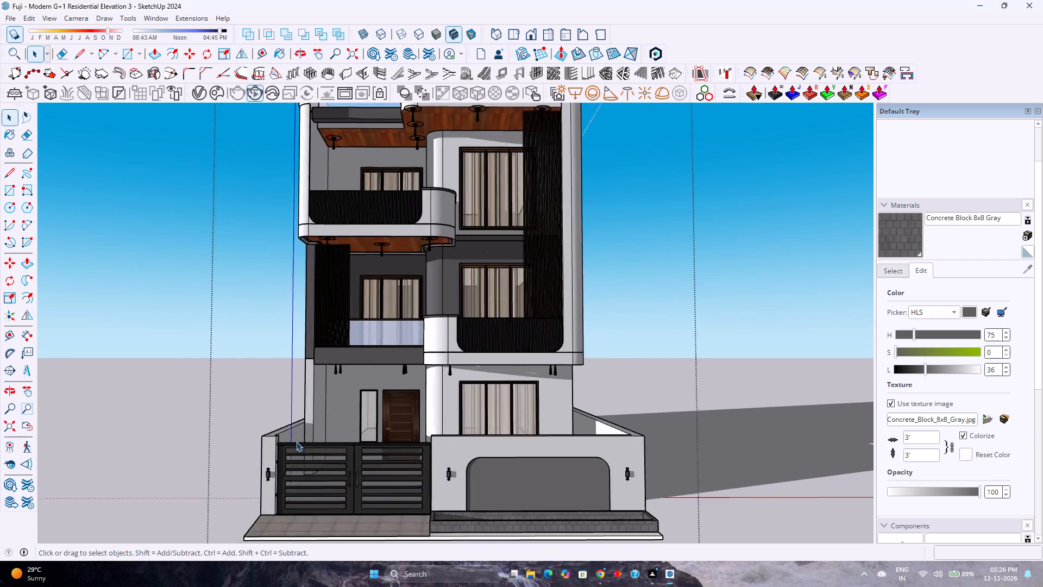
pyautogui.scroll(-2, 296, 441)
pyautogui.scroll(2, 296, 441)
pyautogui.scroll(-3, 296, 441)
pyautogui.scroll(3, 296, 441)
pyautogui.scroll(-3, 296, 441)
pyautogui.scroll(4, 298, 441)
pyautogui.scroll(-3, 298, 440)
pyautogui.scroll(2, 298, 440)
pyautogui.scroll(-4, 298, 440)
pyautogui.scroll(4, 299, 440)
pyautogui.scroll(-3, 299, 440)
pyautogui.scroll(2, 301, 440)
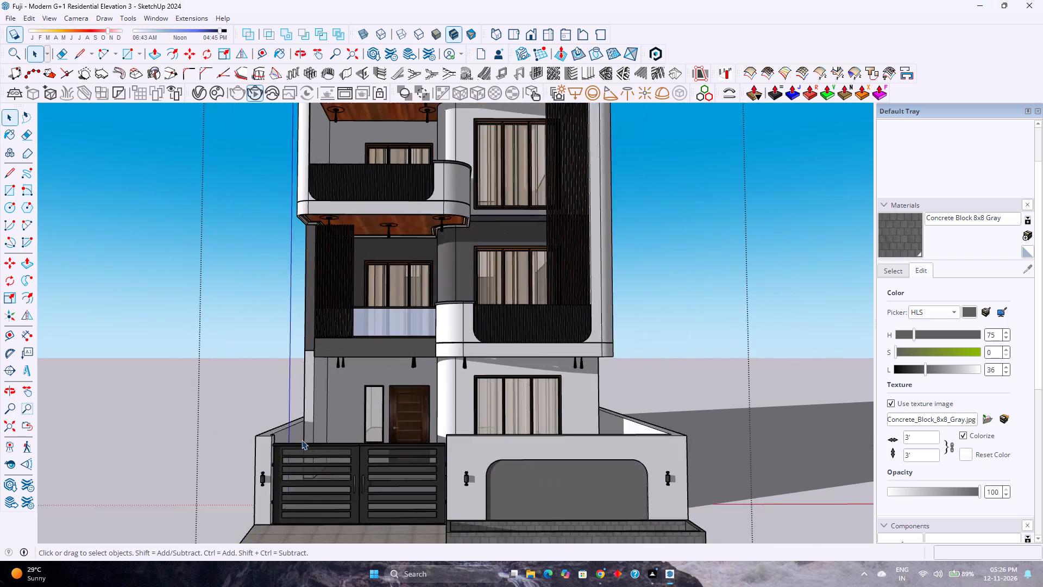
pyautogui.scroll(-3, 301, 440)
pyautogui.scroll(3, 305, 440)
pyautogui.scroll(-4, 305, 440)
pyautogui.scroll(3, 305, 440)
pyautogui.scroll(-3, 306, 440)
pyautogui.scroll(3, 306, 440)
pyautogui.scroll(-3, 306, 440)
pyautogui.scroll(1, 379, 464)
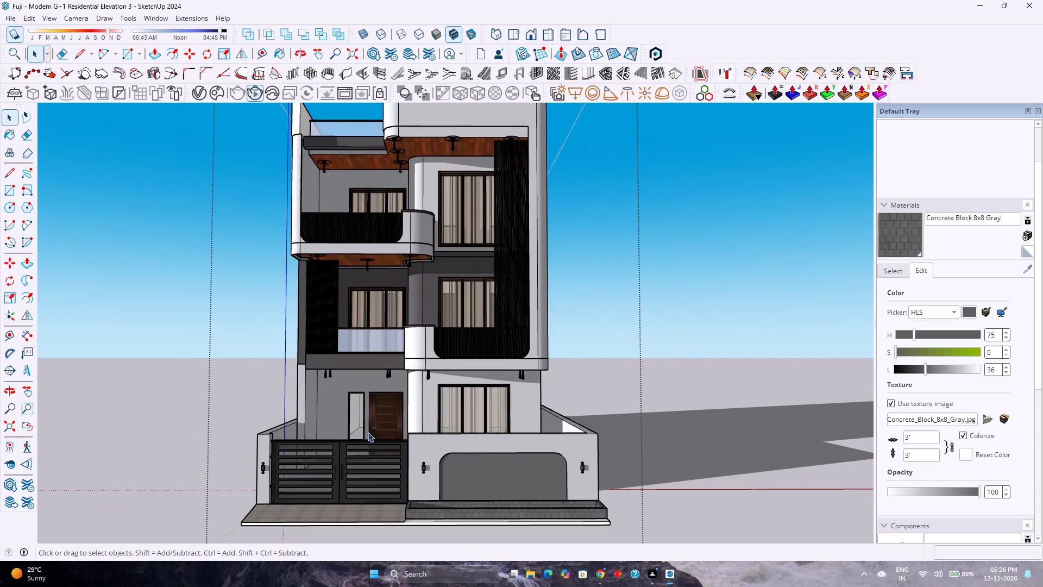
pyautogui.scroll(-4, 370, 432)
pyautogui.scroll(3, 370, 432)
pyautogui.scroll(-2, 374, 432)
pyautogui.moveTo(408, 459); pyautogui.dragTo(417, 504, button='middle')
pyautogui.scroll(2, 439, 479)
pyautogui.scroll(-2, 442, 470)
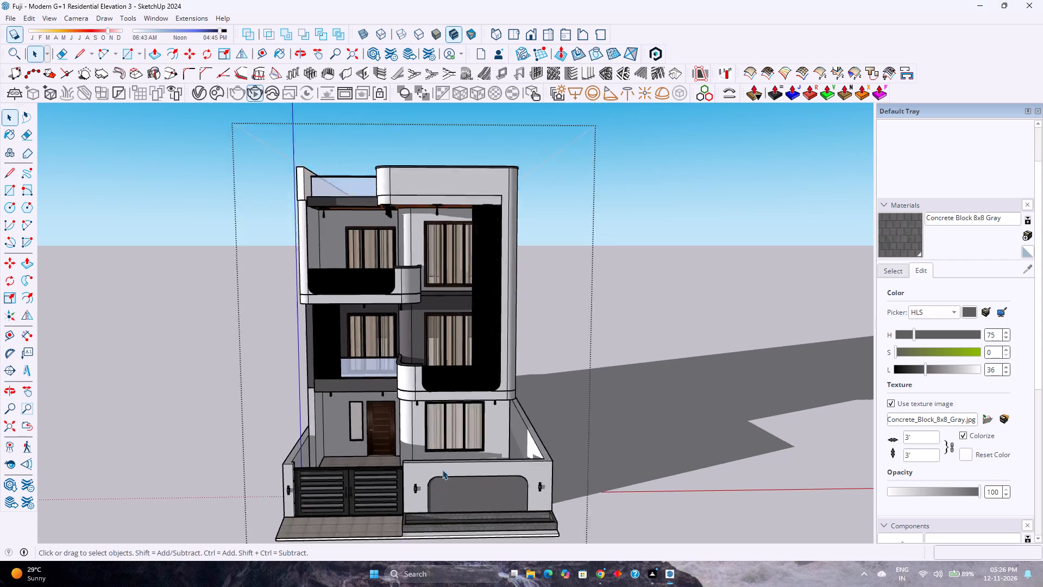
pyautogui.scroll(-1, 442, 470)
pyautogui.scroll(3, 442, 470)
pyautogui.scroll(-4, 442, 470)
pyautogui.scroll(4, 442, 470)
pyautogui.scroll(-4, 442, 470)
pyautogui.scroll(4, 442, 470)
pyautogui.scroll(-4, 442, 470)
pyautogui.scroll(5, 442, 470)
pyautogui.scroll(2, 477, 507)
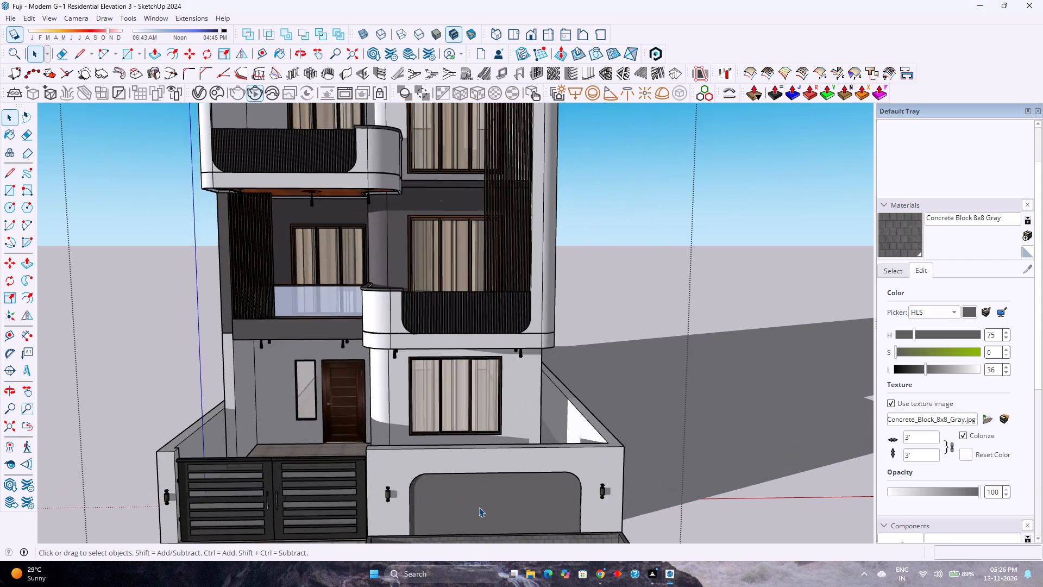
pyautogui.scroll(-11, 479, 507)
pyautogui.scroll(3, 480, 508)
pyautogui.scroll(-4, 480, 508)
pyautogui.scroll(3, 480, 508)
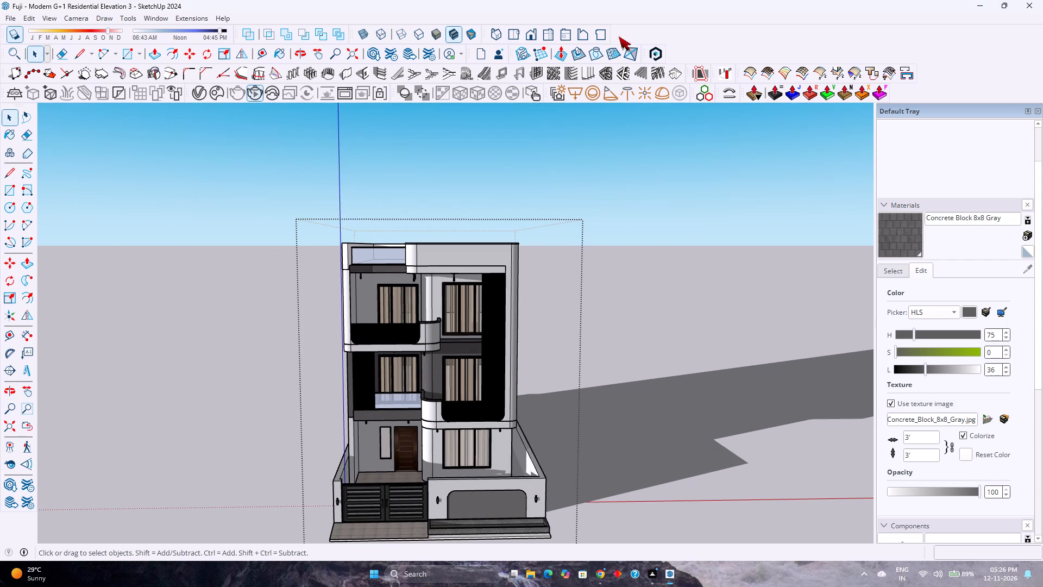
# Restore the standard front view with the whole building fitted in frame and save the elevation model.
pyautogui.click(531, 35)
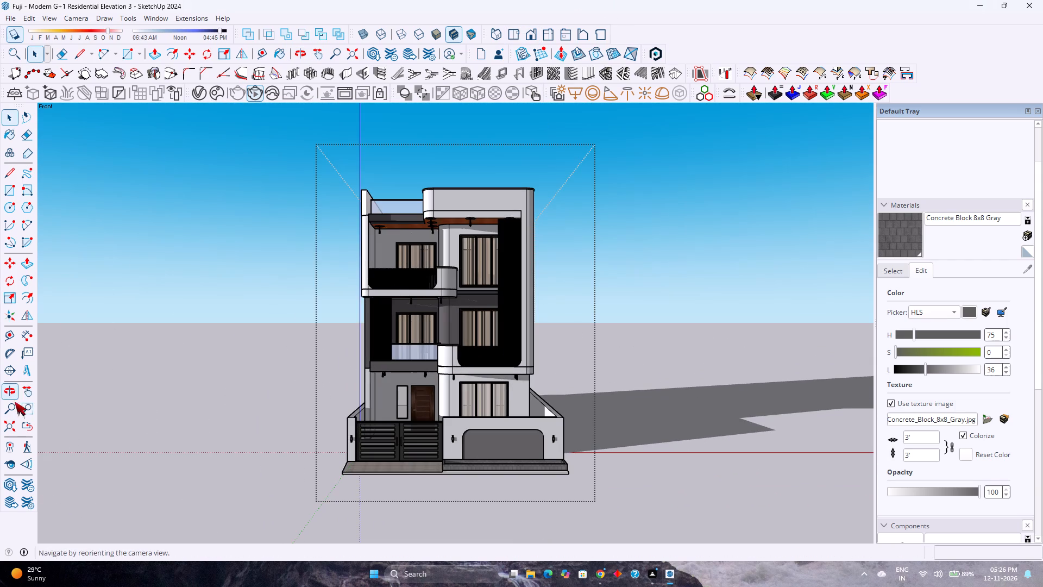
pyautogui.click(9, 420)
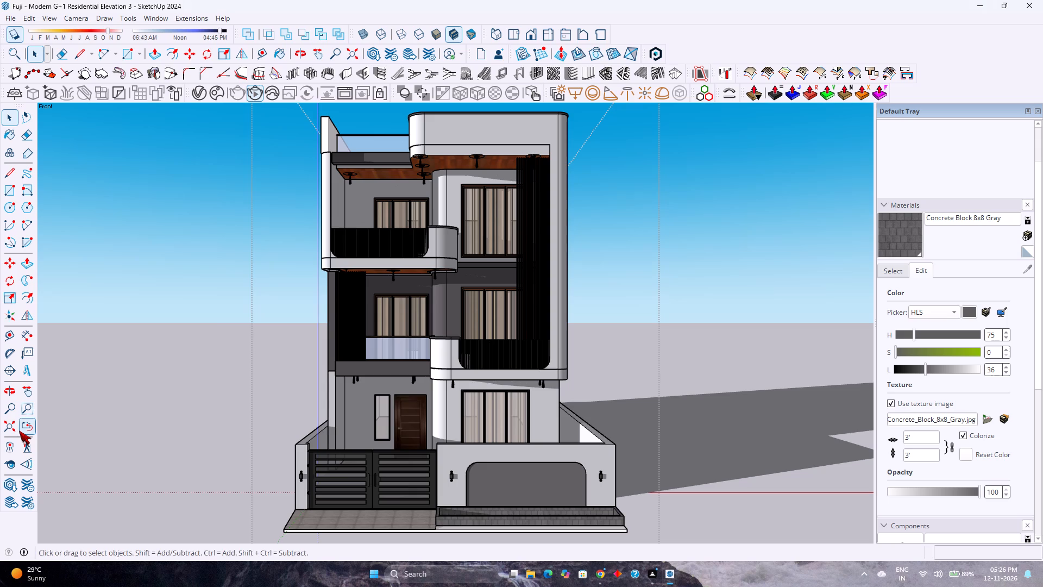
pyautogui.hotkey('ctrl', 's')
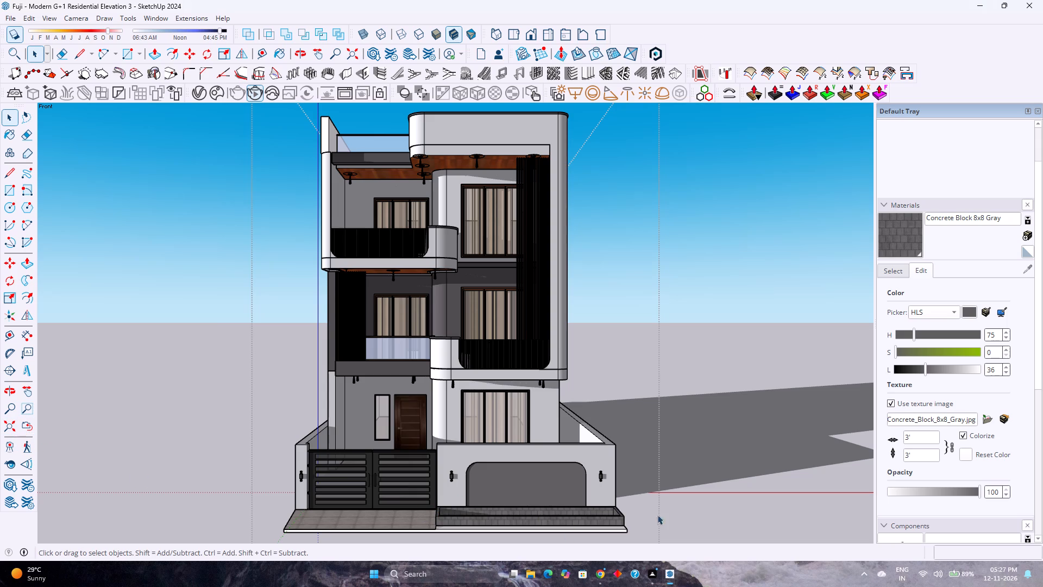
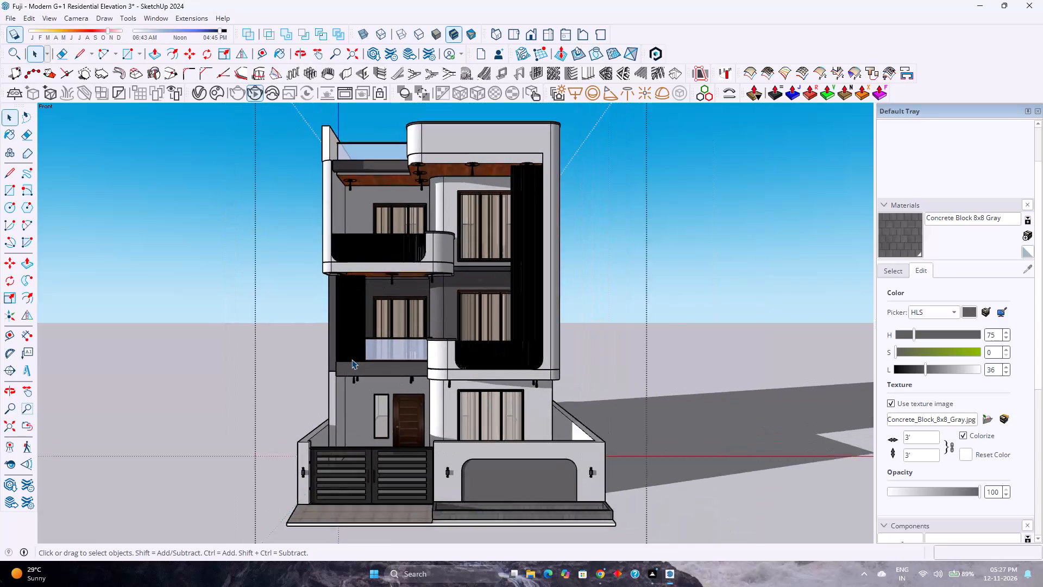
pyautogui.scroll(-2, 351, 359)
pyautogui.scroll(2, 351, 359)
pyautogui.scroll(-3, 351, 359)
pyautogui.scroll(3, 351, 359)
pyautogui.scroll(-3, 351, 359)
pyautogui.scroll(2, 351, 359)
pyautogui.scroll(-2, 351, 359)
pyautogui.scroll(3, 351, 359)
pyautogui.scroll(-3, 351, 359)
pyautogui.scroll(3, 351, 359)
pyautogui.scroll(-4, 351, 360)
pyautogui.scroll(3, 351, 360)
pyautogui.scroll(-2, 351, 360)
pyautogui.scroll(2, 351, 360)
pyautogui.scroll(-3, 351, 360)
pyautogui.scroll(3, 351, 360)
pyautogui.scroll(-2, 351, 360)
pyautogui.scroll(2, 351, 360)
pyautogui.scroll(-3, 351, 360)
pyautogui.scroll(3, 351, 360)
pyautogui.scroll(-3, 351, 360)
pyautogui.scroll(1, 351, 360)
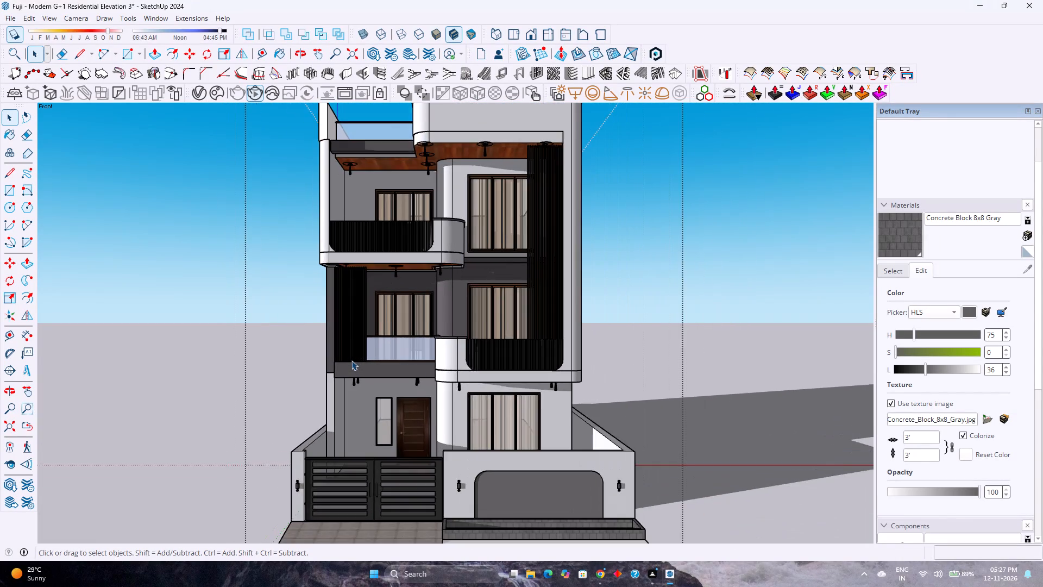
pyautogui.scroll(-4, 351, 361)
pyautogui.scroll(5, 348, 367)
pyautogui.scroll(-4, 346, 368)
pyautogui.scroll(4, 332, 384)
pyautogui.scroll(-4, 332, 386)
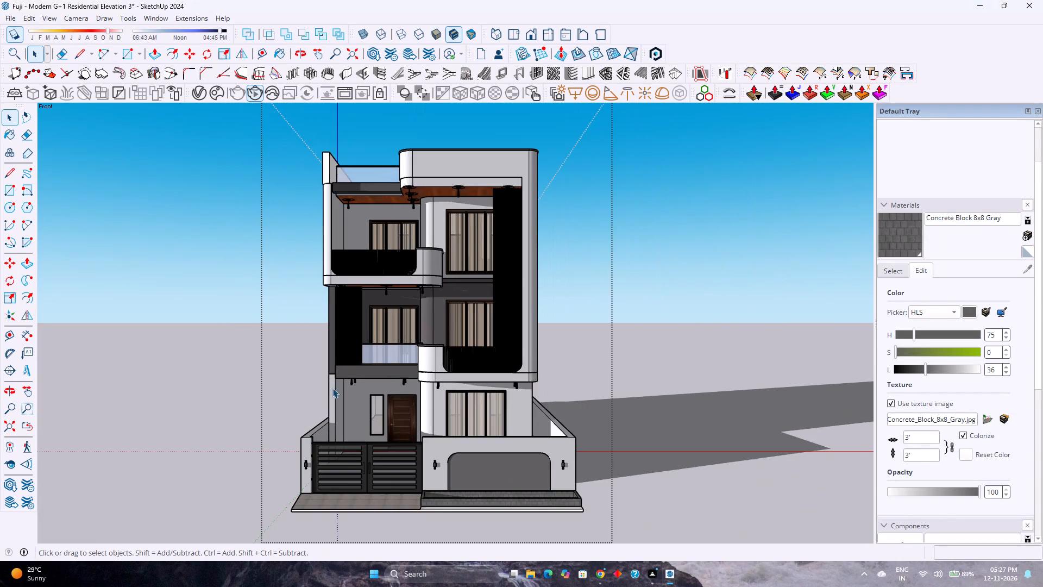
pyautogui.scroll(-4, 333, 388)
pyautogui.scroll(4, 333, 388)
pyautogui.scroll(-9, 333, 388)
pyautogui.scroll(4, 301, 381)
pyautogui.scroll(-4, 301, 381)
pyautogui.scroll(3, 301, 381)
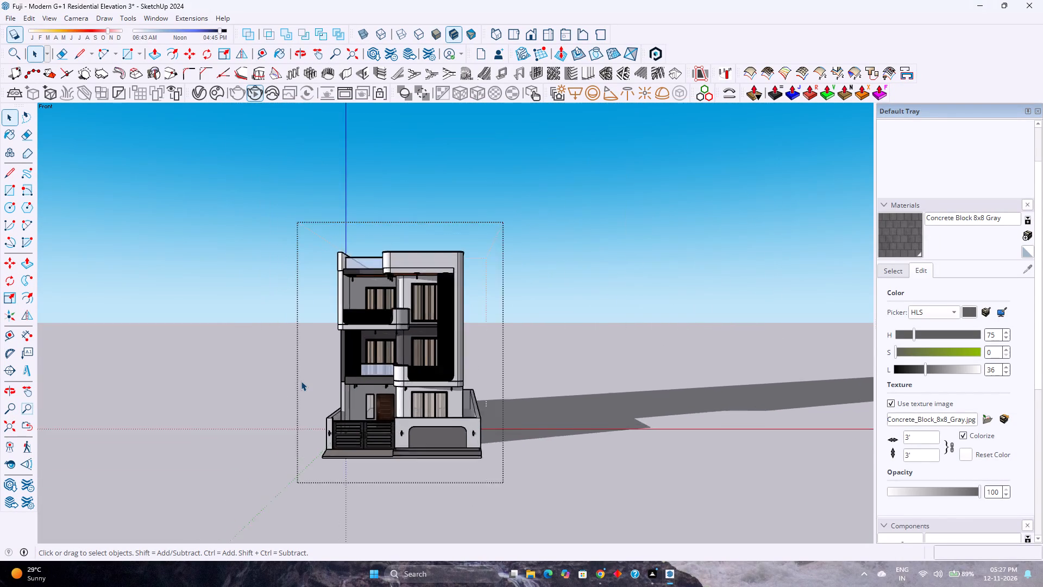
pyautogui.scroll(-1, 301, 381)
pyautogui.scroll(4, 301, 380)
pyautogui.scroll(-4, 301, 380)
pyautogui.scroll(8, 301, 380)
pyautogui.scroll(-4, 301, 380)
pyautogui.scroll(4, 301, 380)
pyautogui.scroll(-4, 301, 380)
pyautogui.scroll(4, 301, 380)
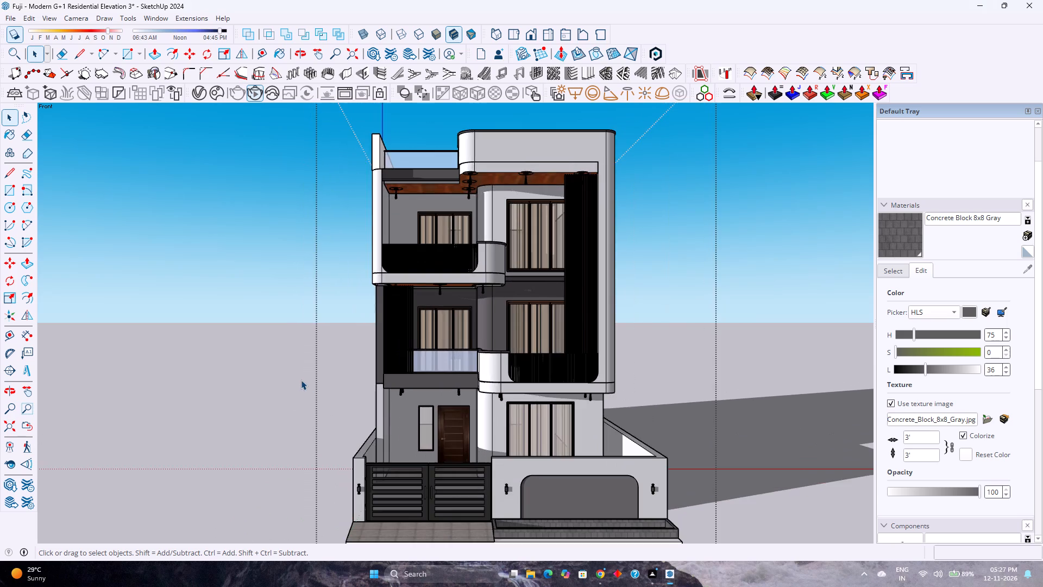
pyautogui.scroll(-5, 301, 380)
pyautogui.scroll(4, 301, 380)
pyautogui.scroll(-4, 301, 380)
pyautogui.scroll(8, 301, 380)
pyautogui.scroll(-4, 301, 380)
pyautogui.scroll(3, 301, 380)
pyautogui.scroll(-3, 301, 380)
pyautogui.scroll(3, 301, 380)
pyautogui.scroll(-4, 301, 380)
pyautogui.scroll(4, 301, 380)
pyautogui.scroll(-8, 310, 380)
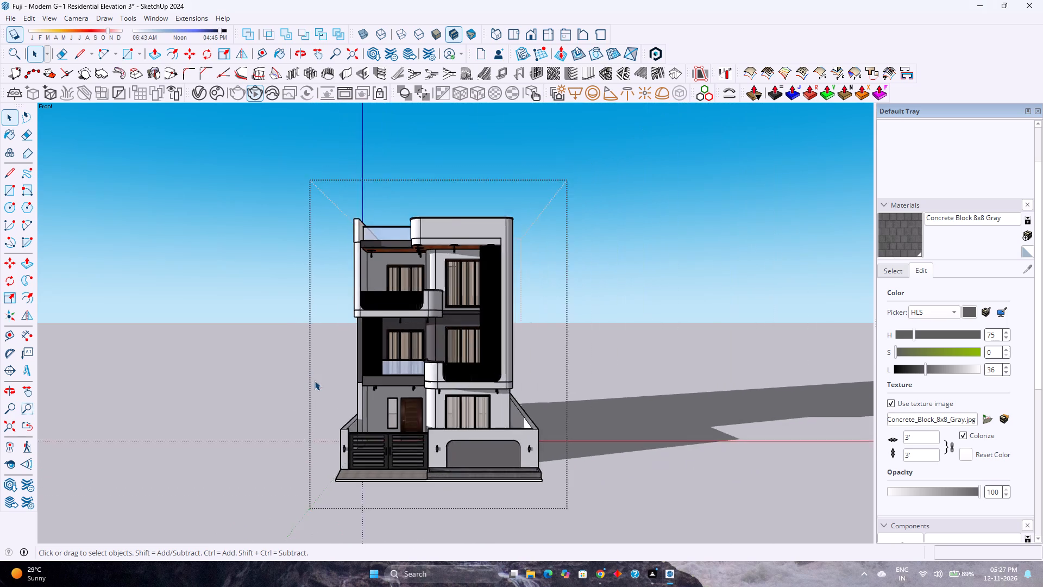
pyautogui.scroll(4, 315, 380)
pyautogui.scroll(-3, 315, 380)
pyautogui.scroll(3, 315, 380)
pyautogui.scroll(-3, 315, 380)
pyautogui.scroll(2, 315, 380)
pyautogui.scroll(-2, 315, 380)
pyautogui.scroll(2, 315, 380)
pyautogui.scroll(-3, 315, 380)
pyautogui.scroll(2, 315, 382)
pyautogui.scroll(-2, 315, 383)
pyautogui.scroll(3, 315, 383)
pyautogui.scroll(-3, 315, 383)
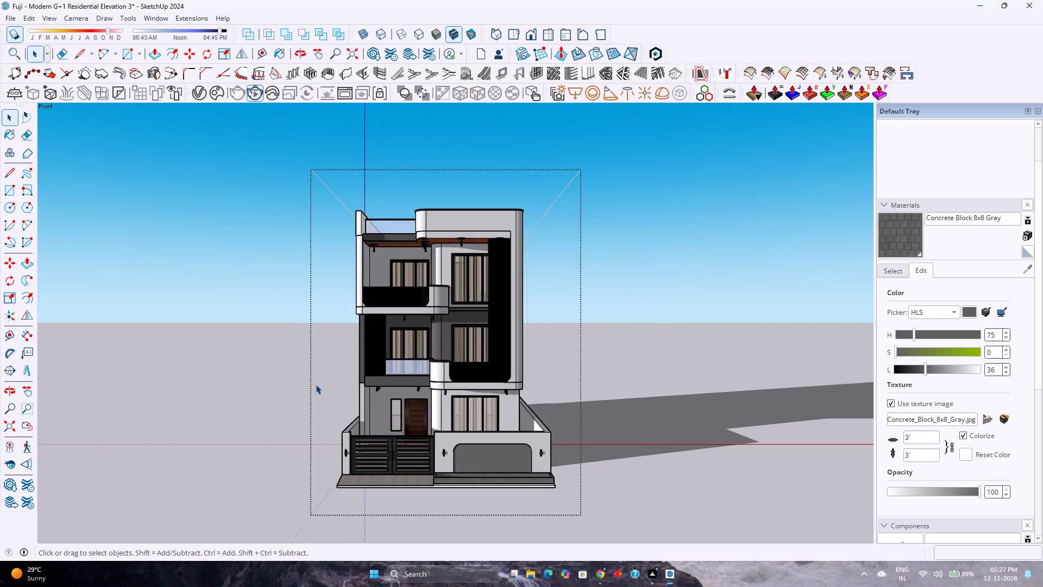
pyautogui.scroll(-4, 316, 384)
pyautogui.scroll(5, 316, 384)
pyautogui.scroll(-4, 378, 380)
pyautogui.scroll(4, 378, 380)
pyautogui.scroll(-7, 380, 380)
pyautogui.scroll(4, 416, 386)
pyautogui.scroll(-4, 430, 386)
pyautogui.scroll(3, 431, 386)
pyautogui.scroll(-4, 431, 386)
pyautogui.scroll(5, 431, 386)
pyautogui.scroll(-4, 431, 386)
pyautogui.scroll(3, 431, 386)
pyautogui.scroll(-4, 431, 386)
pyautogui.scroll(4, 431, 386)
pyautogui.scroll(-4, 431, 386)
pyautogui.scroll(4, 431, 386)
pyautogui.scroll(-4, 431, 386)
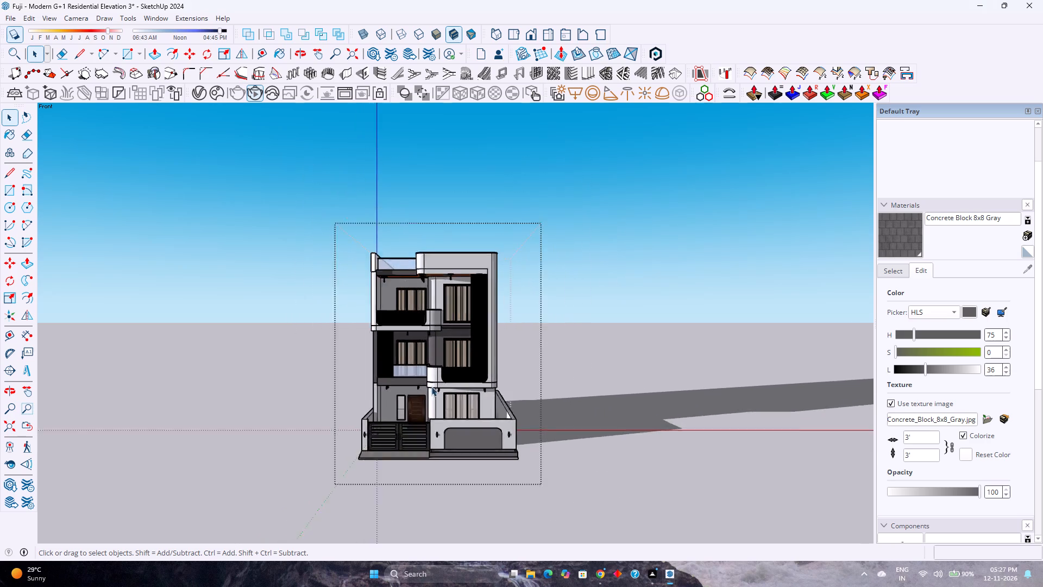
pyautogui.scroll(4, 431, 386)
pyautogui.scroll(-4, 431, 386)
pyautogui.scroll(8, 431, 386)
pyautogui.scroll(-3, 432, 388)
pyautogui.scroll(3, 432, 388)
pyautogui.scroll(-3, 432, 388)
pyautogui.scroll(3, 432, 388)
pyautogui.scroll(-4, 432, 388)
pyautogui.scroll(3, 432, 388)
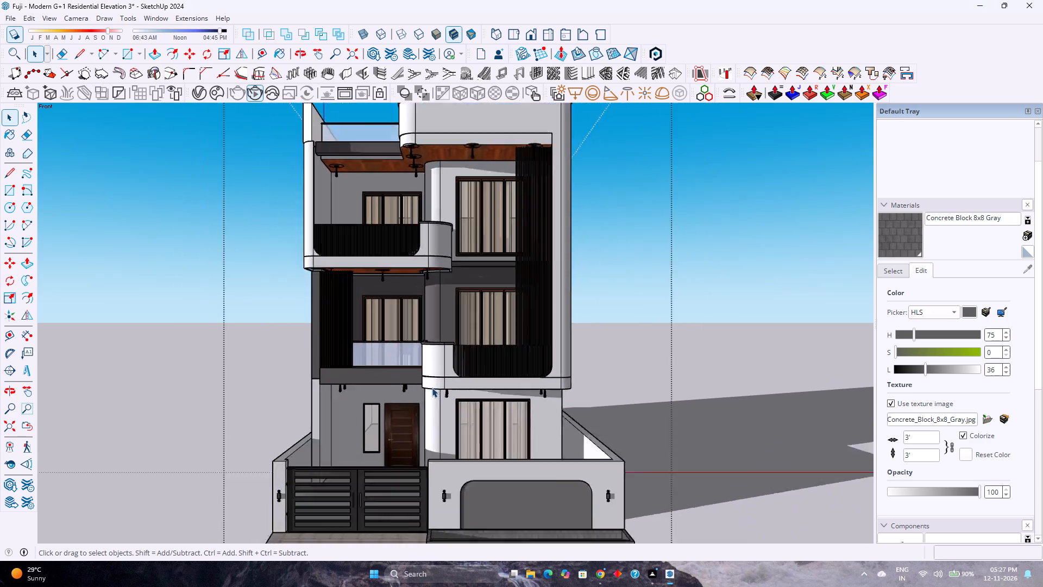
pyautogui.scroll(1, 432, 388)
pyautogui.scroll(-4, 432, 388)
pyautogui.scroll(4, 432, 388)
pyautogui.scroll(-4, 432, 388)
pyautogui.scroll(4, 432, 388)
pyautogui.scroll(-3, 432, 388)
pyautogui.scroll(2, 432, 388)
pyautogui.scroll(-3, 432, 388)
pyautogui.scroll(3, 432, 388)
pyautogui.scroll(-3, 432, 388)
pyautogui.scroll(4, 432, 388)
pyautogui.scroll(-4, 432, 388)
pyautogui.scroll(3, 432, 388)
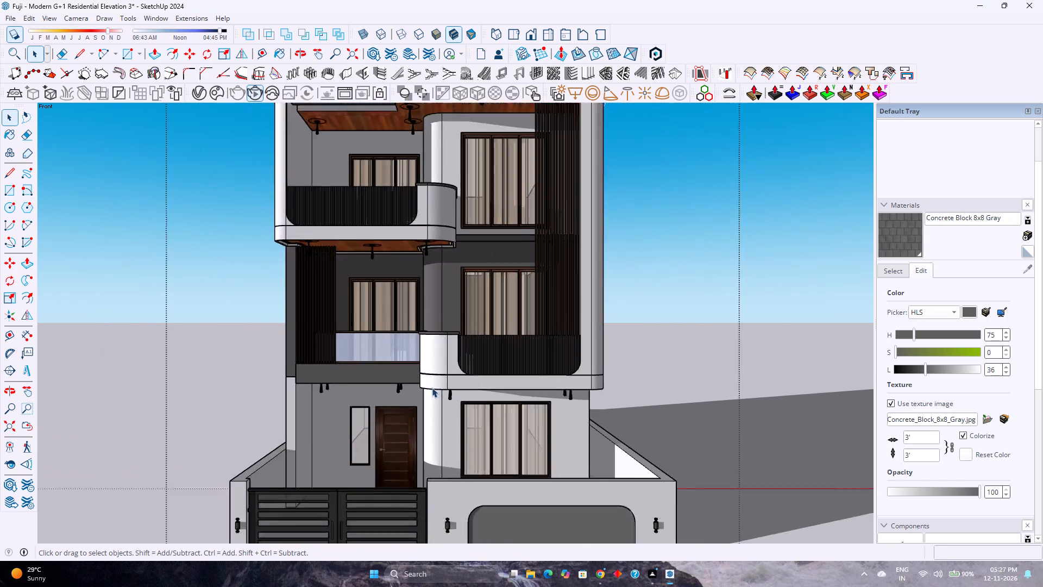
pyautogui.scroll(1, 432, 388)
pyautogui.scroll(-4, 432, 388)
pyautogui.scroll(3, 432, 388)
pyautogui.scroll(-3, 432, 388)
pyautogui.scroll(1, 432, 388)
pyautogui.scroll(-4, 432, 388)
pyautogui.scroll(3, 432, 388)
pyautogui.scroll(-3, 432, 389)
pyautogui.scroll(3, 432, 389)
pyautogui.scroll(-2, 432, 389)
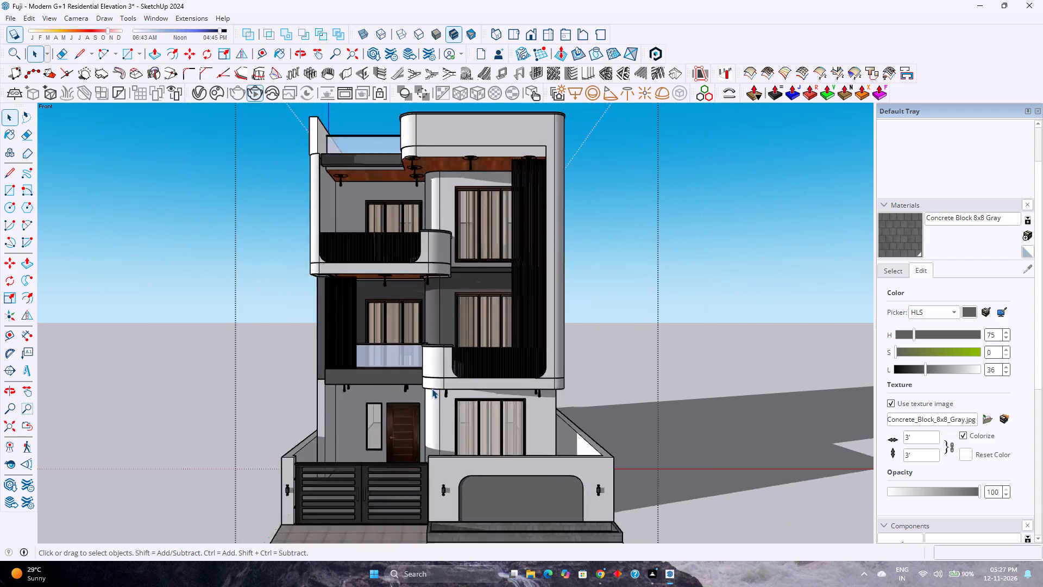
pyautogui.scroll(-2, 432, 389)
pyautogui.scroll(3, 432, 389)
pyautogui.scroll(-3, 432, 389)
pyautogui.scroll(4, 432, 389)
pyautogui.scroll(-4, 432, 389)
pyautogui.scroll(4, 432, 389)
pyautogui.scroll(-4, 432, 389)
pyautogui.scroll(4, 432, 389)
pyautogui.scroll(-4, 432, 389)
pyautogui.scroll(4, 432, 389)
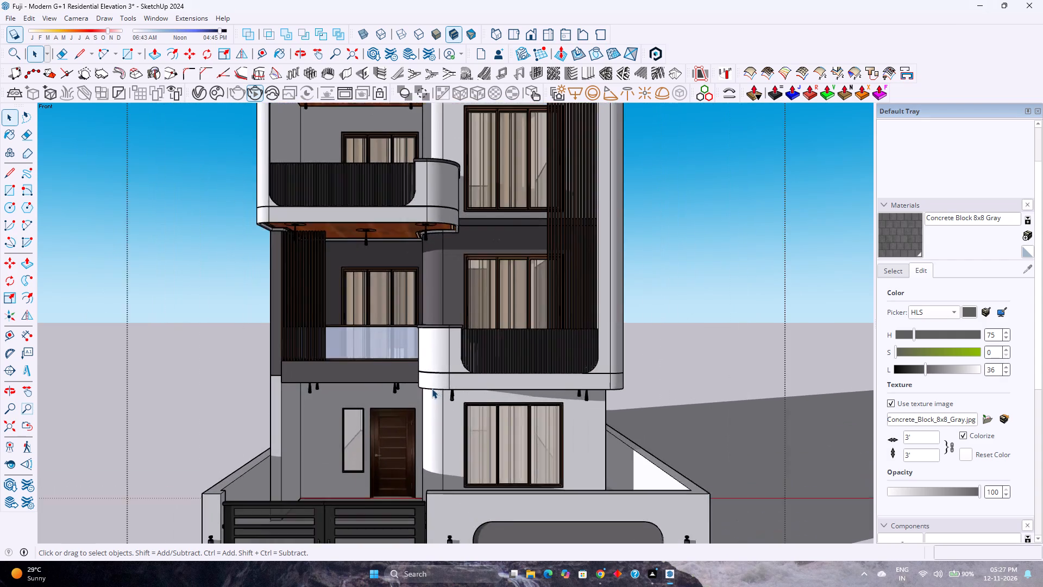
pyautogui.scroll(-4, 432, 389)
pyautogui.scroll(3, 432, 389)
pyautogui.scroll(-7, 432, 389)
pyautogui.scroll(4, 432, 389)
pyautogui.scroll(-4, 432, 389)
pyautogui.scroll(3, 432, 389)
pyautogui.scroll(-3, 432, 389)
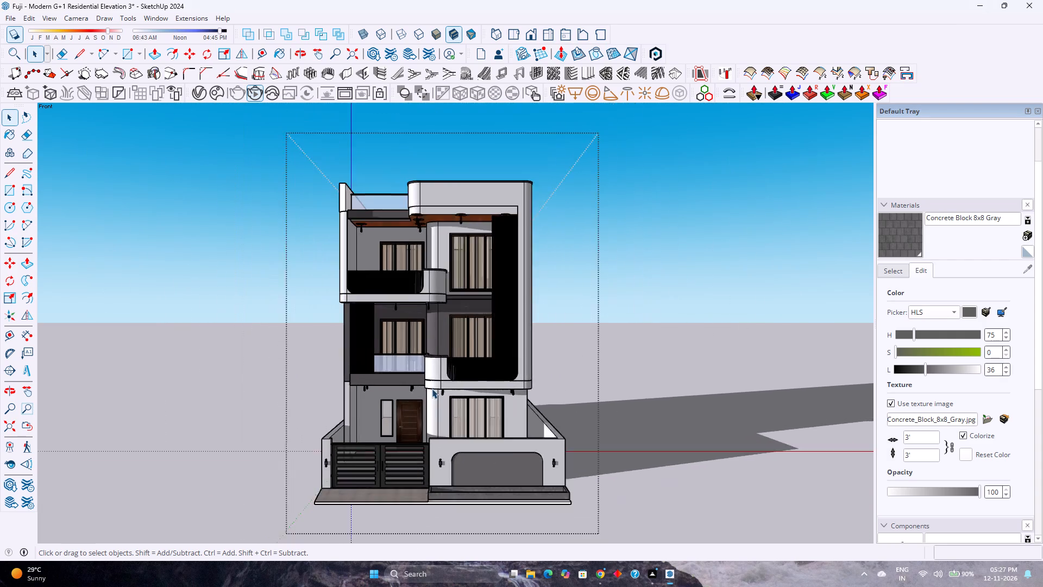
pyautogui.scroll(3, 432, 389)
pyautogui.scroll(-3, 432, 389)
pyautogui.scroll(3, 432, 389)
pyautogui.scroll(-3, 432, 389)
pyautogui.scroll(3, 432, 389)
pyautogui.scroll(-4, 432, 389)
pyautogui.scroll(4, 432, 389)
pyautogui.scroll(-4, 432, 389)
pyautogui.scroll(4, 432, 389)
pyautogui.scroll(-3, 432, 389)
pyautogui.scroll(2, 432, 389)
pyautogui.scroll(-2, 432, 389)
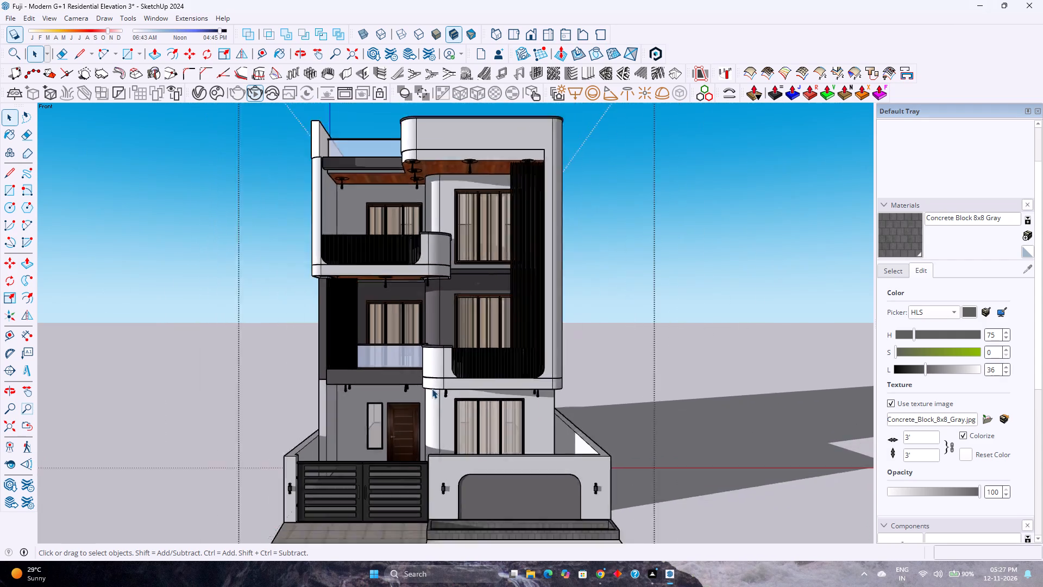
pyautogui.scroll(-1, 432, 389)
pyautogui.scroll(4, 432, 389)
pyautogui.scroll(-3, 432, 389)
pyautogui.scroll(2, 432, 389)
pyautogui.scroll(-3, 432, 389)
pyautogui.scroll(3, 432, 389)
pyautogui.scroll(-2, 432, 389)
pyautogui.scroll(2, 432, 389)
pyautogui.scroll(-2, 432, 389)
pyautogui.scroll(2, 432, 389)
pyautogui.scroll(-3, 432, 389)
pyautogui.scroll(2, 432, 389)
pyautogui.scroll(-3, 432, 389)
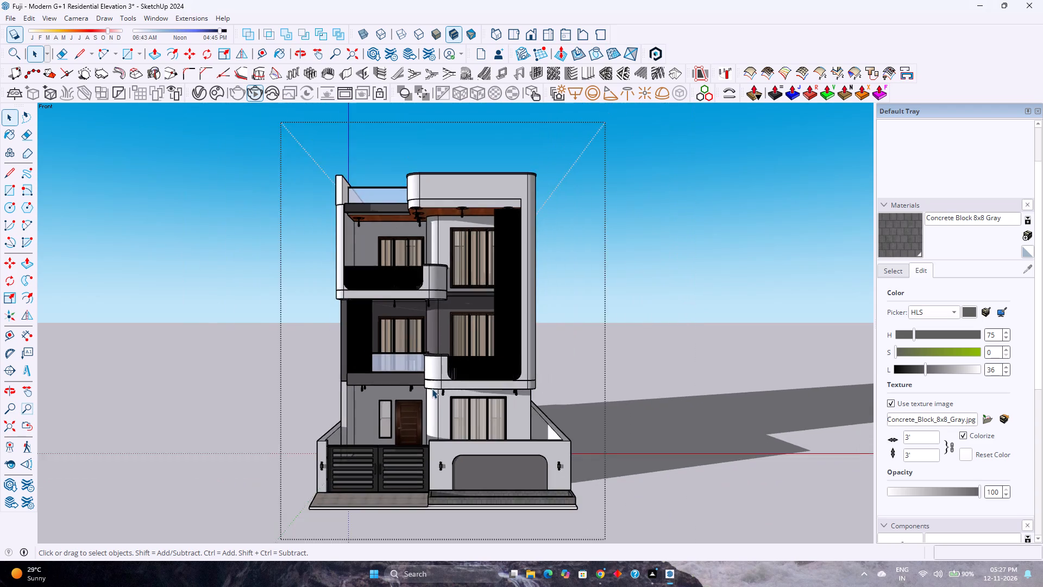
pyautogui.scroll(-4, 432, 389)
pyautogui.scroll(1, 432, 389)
# Examine the whole building from both sides, from front corner angles and from beneath the base slab.
pyautogui.moveTo(432, 389); pyautogui.dragTo(256, 415, button='middle')
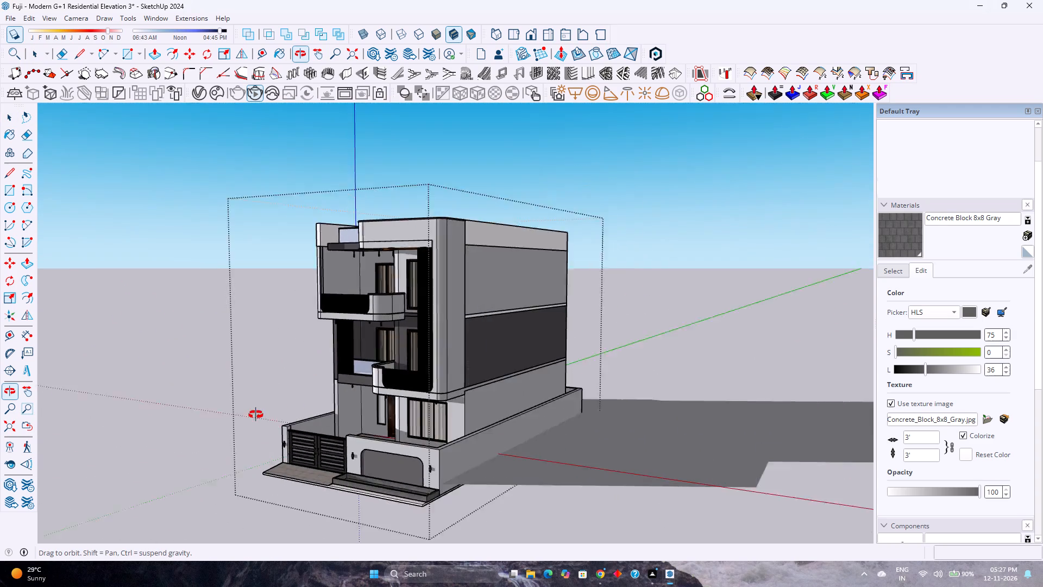
pyautogui.moveTo(256, 415); pyautogui.dragTo(537, 305, button='middle')
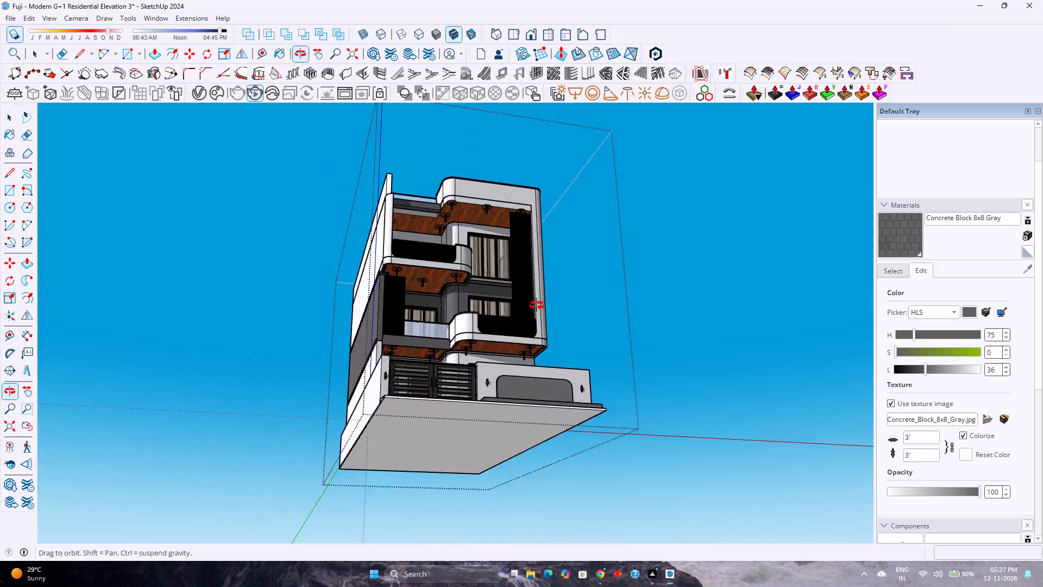
pyautogui.moveTo(537, 305); pyautogui.dragTo(853, 313, button='middle')
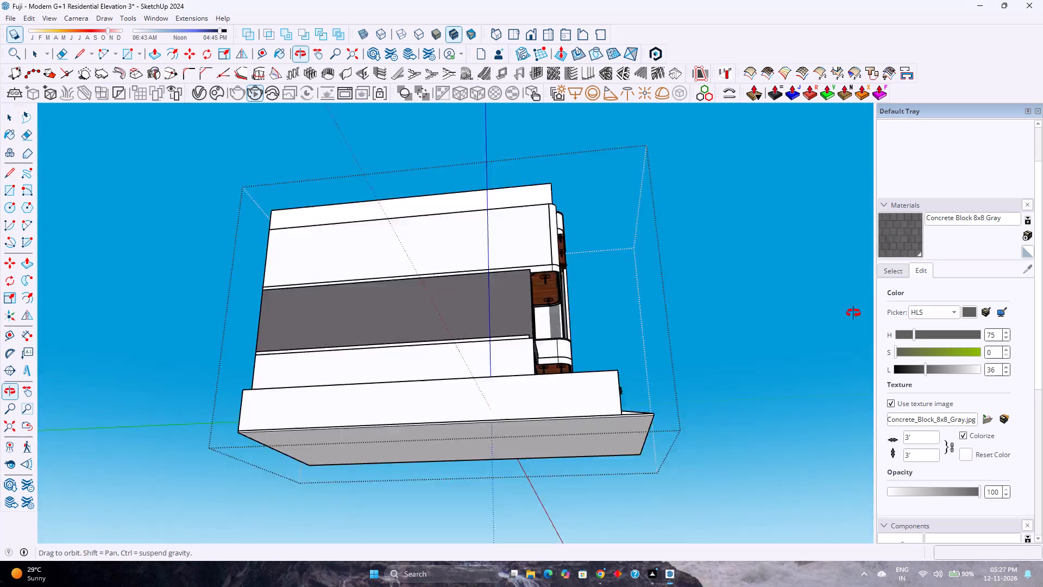
pyautogui.moveTo(853, 313); pyautogui.dragTo(460, 274, button='middle')
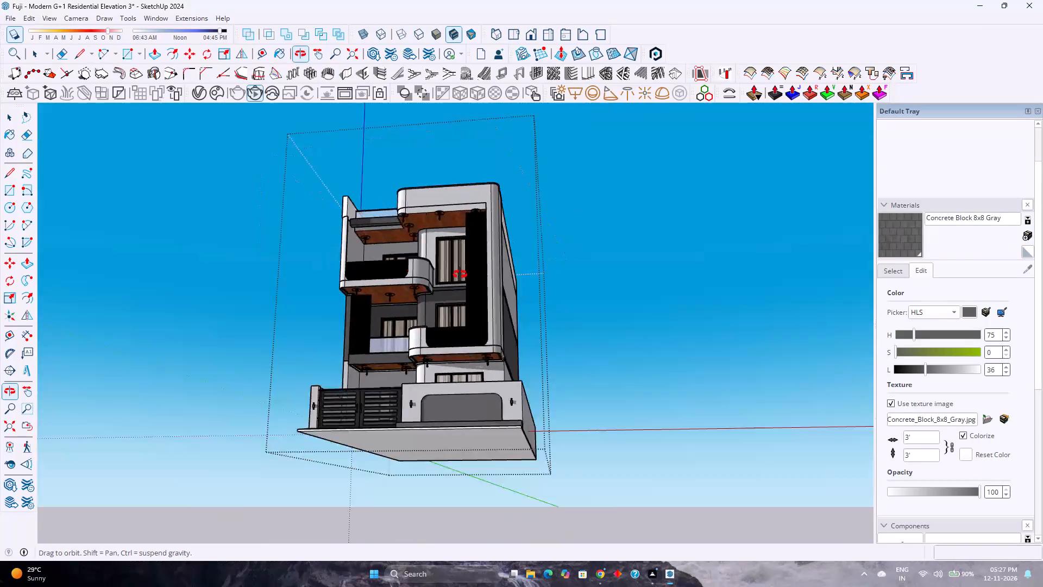
pyautogui.moveTo(460, 274); pyautogui.dragTo(539, 377, button='middle')
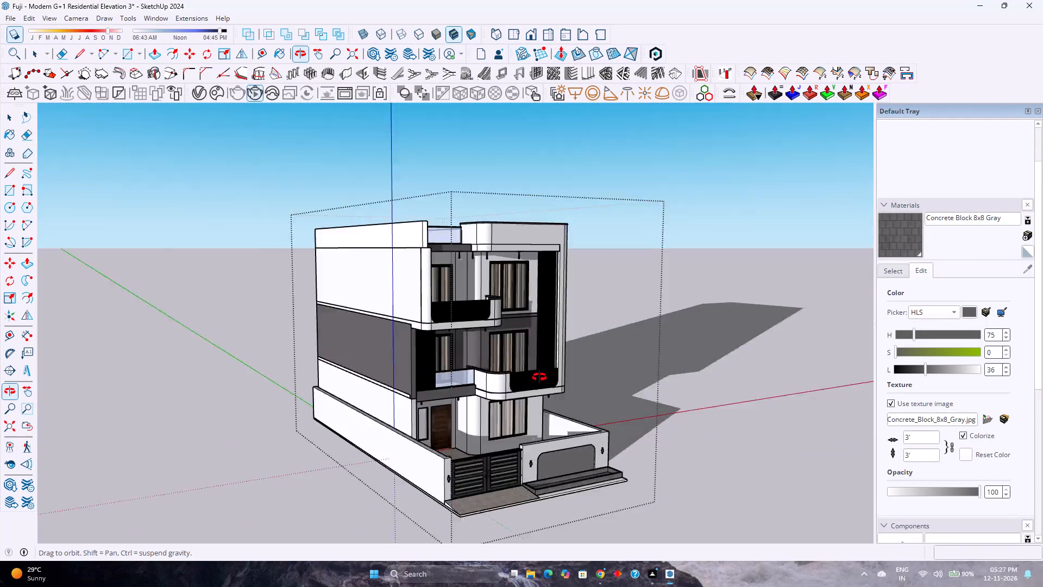
pyautogui.moveTo(539, 377); pyautogui.dragTo(611, 268, button='middle')
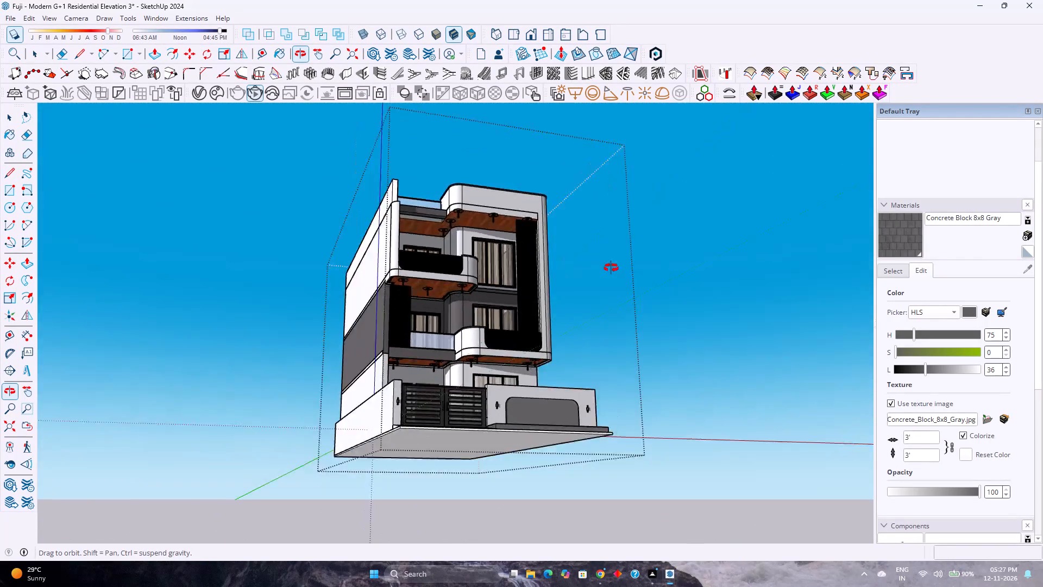
pyautogui.moveTo(611, 268); pyautogui.dragTo(566, 289, button='middle')
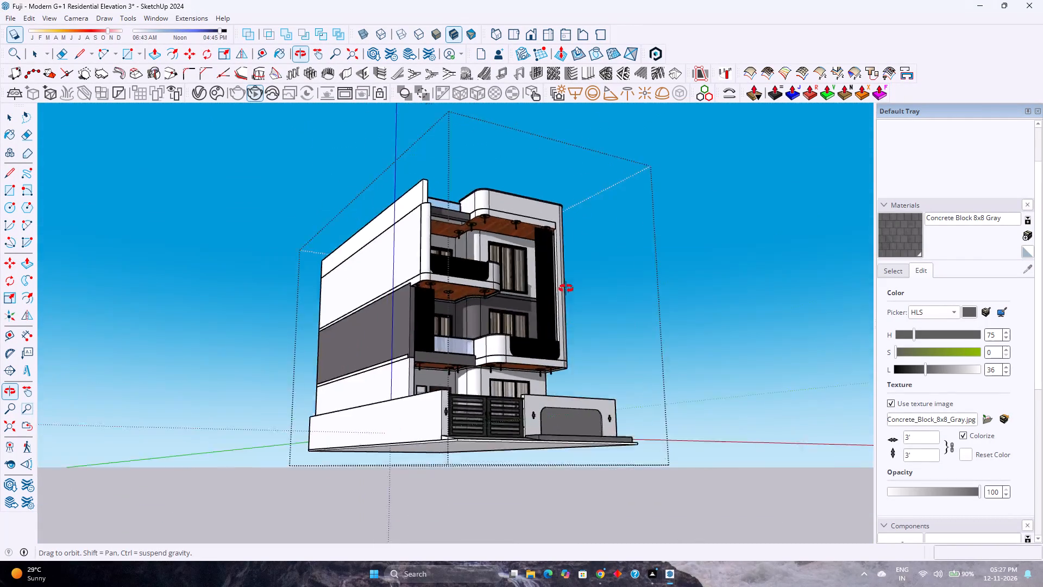
pyautogui.moveTo(566, 289); pyautogui.dragTo(501, 278, button='middle')
# Examine the facade's balconies, windows, louvres, wooden soffits and side walls from low front and both corner angles, near and far.
pyautogui.scroll(-4, 500, 276)
pyautogui.scroll(3, 500, 276)
pyautogui.scroll(-4, 500, 276)
pyautogui.scroll(4, 500, 276)
pyautogui.scroll(-4, 499, 276)
pyautogui.scroll(5, 499, 276)
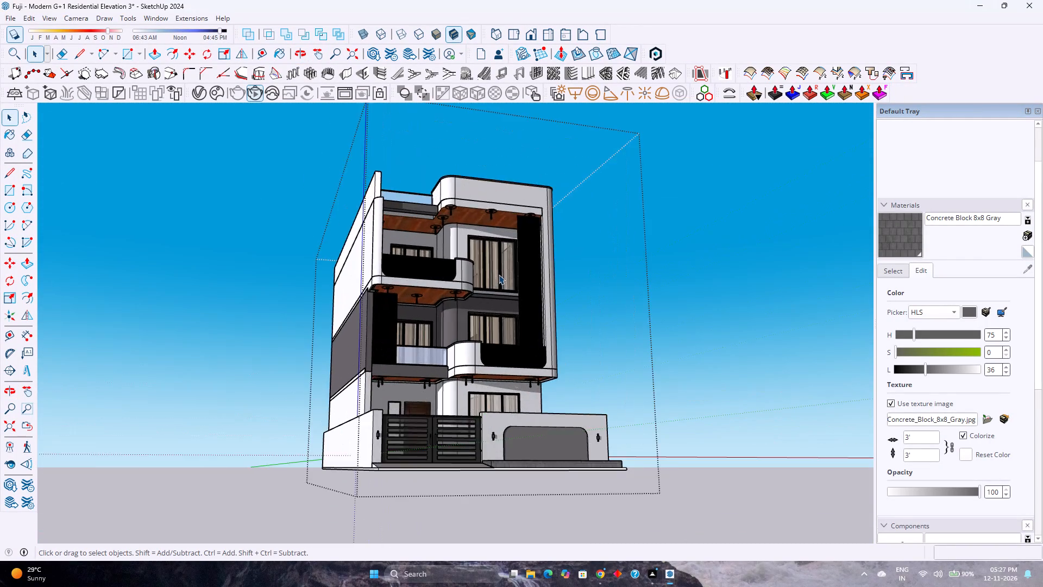
pyautogui.scroll(-5, 499, 274)
pyautogui.scroll(5, 499, 274)
pyautogui.scroll(-5, 499, 274)
pyautogui.scroll(4, 499, 274)
pyautogui.scroll(-4, 499, 274)
pyautogui.scroll(4, 499, 274)
pyautogui.scroll(-4, 499, 274)
pyautogui.scroll(5, 498, 272)
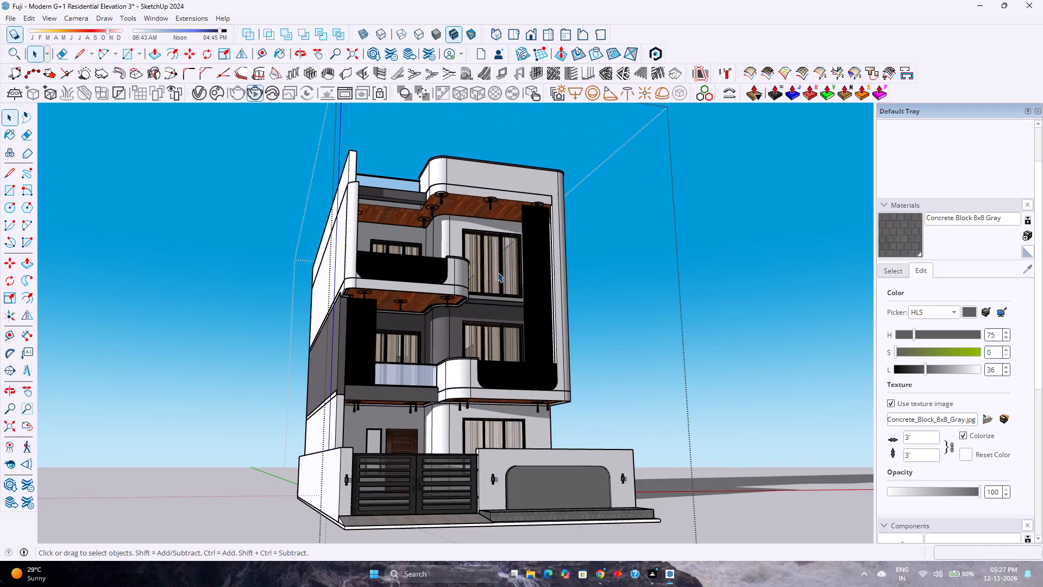
pyautogui.scroll(7, 498, 272)
pyautogui.scroll(-4, 497, 268)
pyautogui.scroll(3, 497, 268)
pyautogui.scroll(-4, 497, 268)
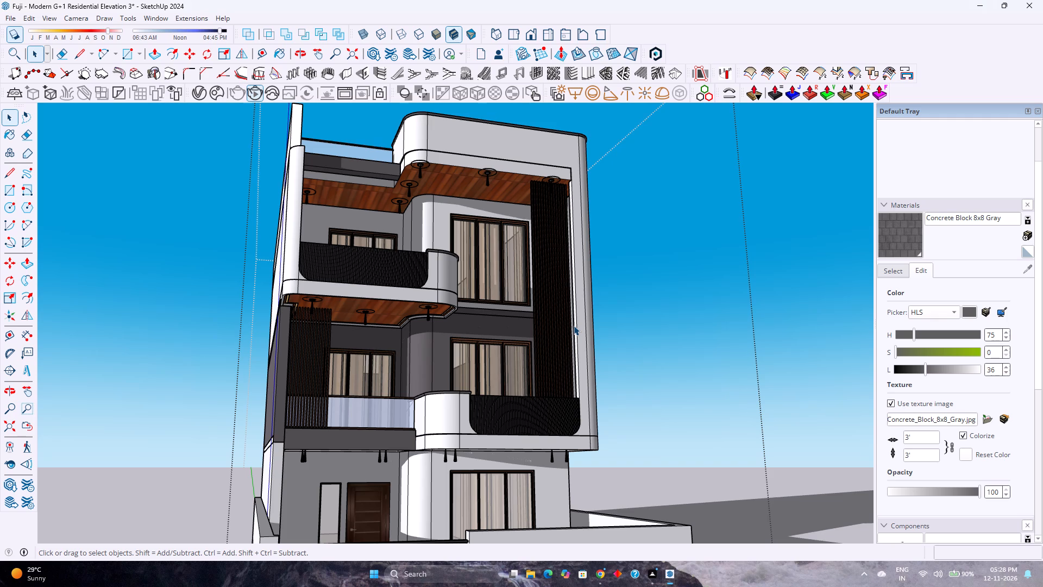
pyautogui.scroll(-5, 574, 326)
pyautogui.scroll(4, 574, 326)
pyautogui.scroll(-3, 574, 326)
pyautogui.scroll(4, 574, 326)
pyautogui.scroll(-5, 574, 326)
pyautogui.moveTo(607, 379); pyautogui.dragTo(606, 385, button='middle')
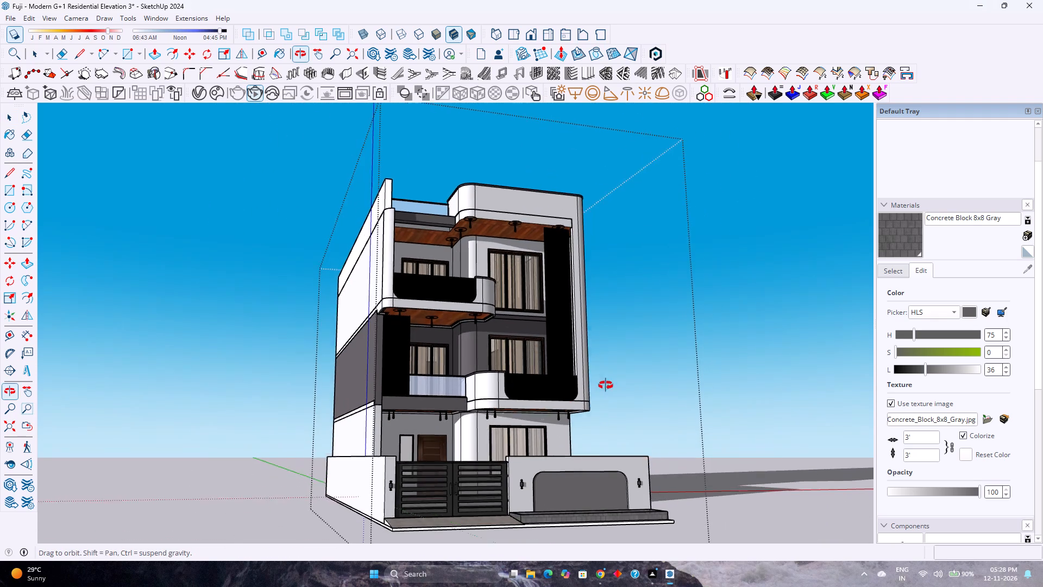
pyautogui.moveTo(606, 385); pyautogui.dragTo(481, 410, button='middle')
pyautogui.scroll(1, 476, 402)
pyautogui.scroll(-4, 476, 402)
pyautogui.scroll(4, 476, 402)
pyautogui.scroll(-4, 476, 402)
pyautogui.scroll(3, 476, 402)
pyautogui.scroll(-3, 476, 402)
pyautogui.scroll(3, 476, 402)
pyautogui.scroll(-4, 475, 402)
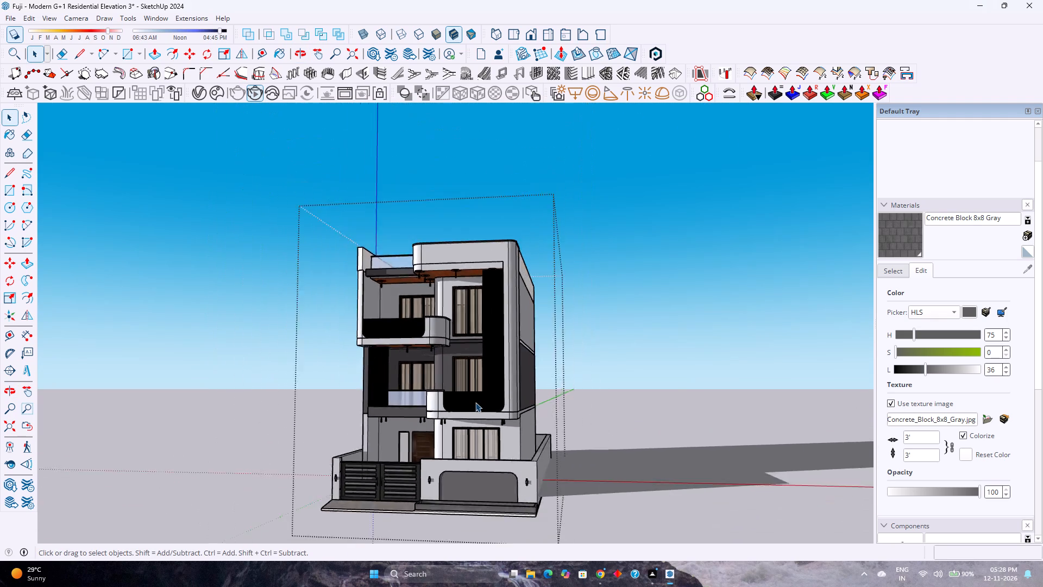
pyautogui.scroll(4, 475, 402)
pyautogui.scroll(-4, 475, 402)
pyautogui.scroll(3, 472, 402)
pyautogui.scroll(-4, 472, 402)
pyautogui.scroll(1, 472, 401)
pyautogui.scroll(-4, 472, 401)
pyautogui.scroll(4, 472, 401)
pyautogui.scroll(-4, 472, 401)
pyautogui.scroll(9, 472, 401)
pyautogui.scroll(-2, 469, 396)
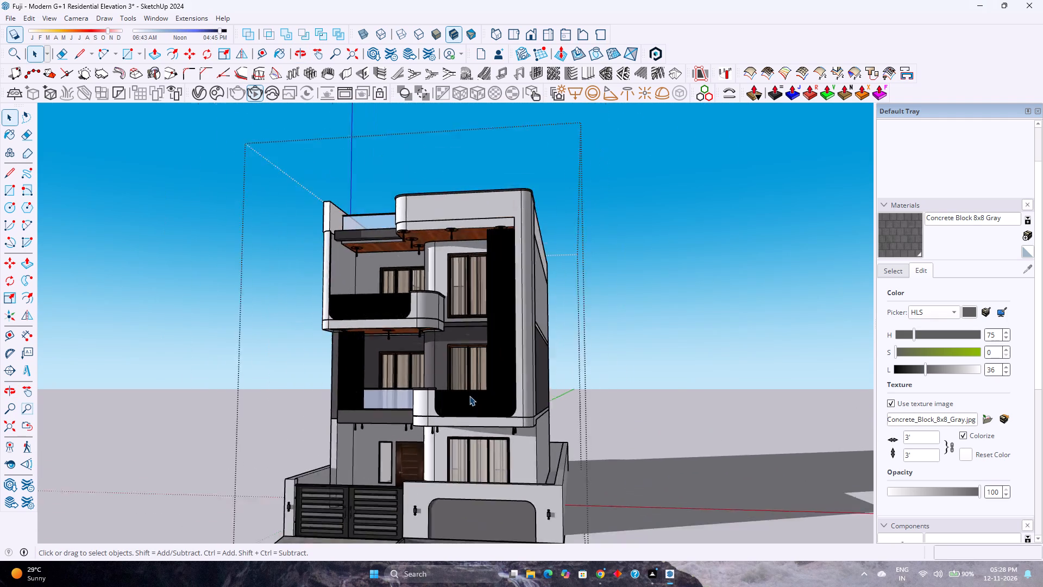
pyautogui.scroll(-2, 469, 396)
pyautogui.scroll(4, 469, 396)
pyautogui.scroll(-5, 469, 396)
pyautogui.scroll(7, 469, 396)
pyautogui.scroll(-3, 469, 395)
pyautogui.scroll(2, 469, 395)
pyautogui.scroll(-3, 469, 395)
pyautogui.scroll(3, 469, 395)
pyautogui.scroll(-3, 469, 395)
pyautogui.scroll(2, 469, 395)
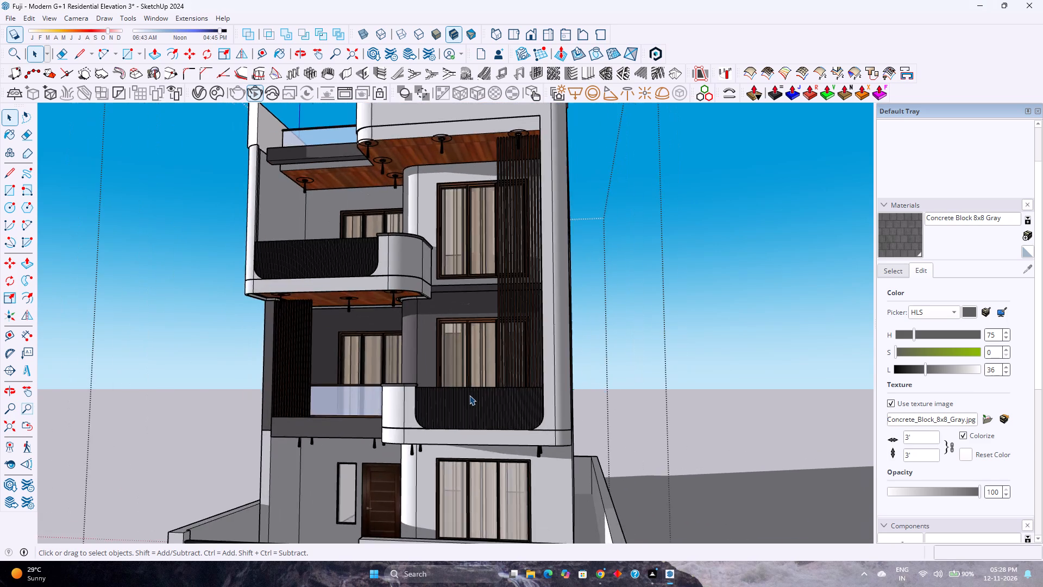
pyautogui.scroll(-4, 469, 395)
pyautogui.scroll(4, 469, 395)
pyautogui.moveTo(473, 394); pyautogui.dragTo(590, 403, button='middle')
pyautogui.scroll(-4, 583, 402)
pyautogui.scroll(1, 583, 402)
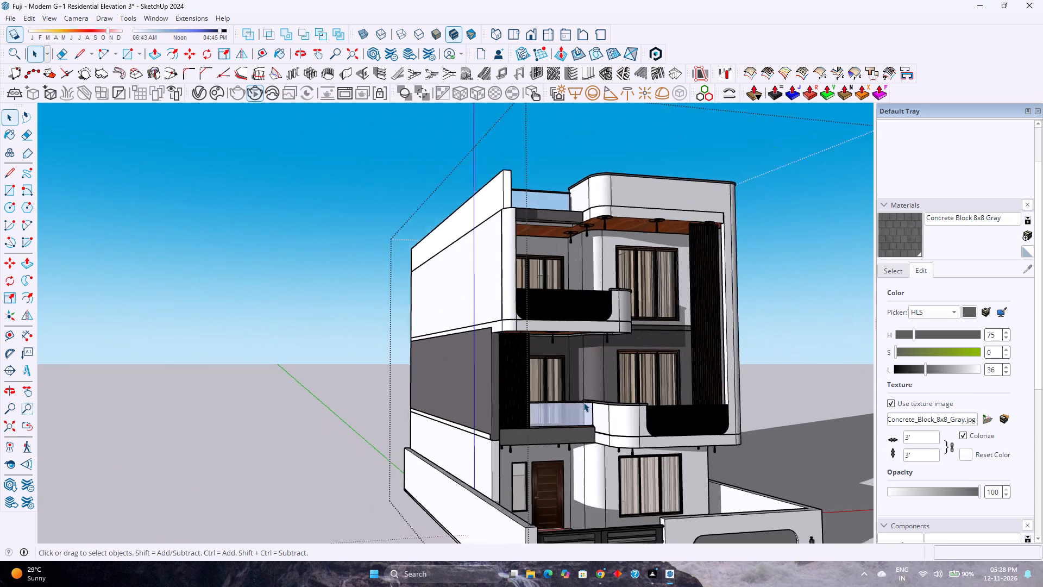
pyautogui.scroll(2, 583, 402)
pyautogui.moveTo(582, 402); pyautogui.dragTo(433, 400, button='middle')
pyautogui.scroll(-3, 433, 400)
pyautogui.scroll(4, 432, 399)
pyautogui.scroll(-10, 432, 399)
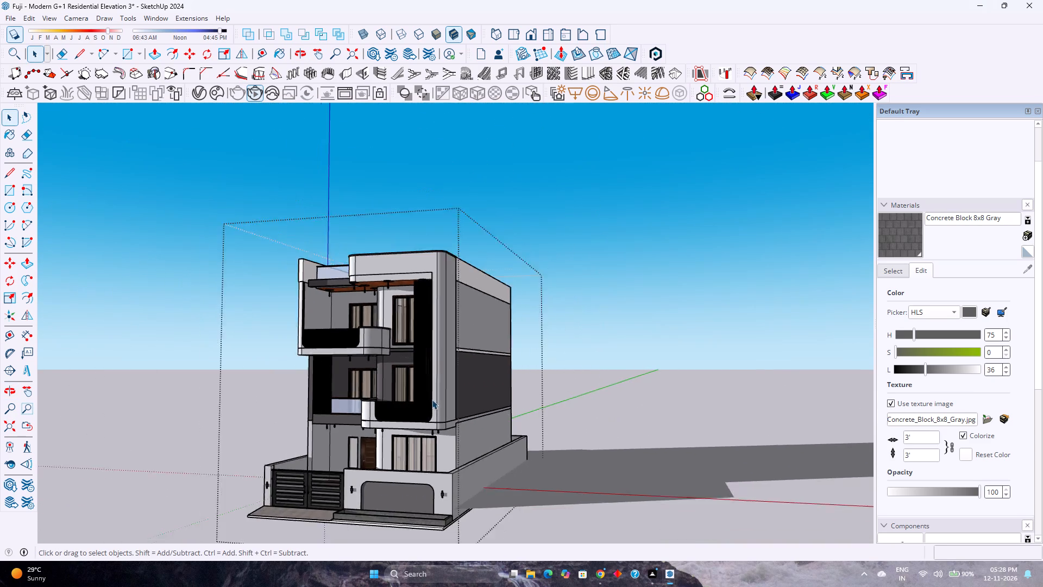
pyautogui.scroll(-2, 432, 399)
pyautogui.scroll(6, 407, 473)
# Examine the entrance gate, front boundary wall with its recess and wall lights, planter and lower balconies from the front, near and far.
pyautogui.moveTo(403, 476); pyautogui.dragTo(474, 467, button='middle')
pyautogui.scroll(3, 450, 444)
pyautogui.scroll(-3, 450, 444)
pyautogui.scroll(3, 450, 444)
pyautogui.scroll(-3, 450, 444)
pyautogui.scroll(3, 450, 444)
pyautogui.scroll(-7, 450, 444)
pyautogui.scroll(8, 448, 441)
pyautogui.scroll(-4, 447, 441)
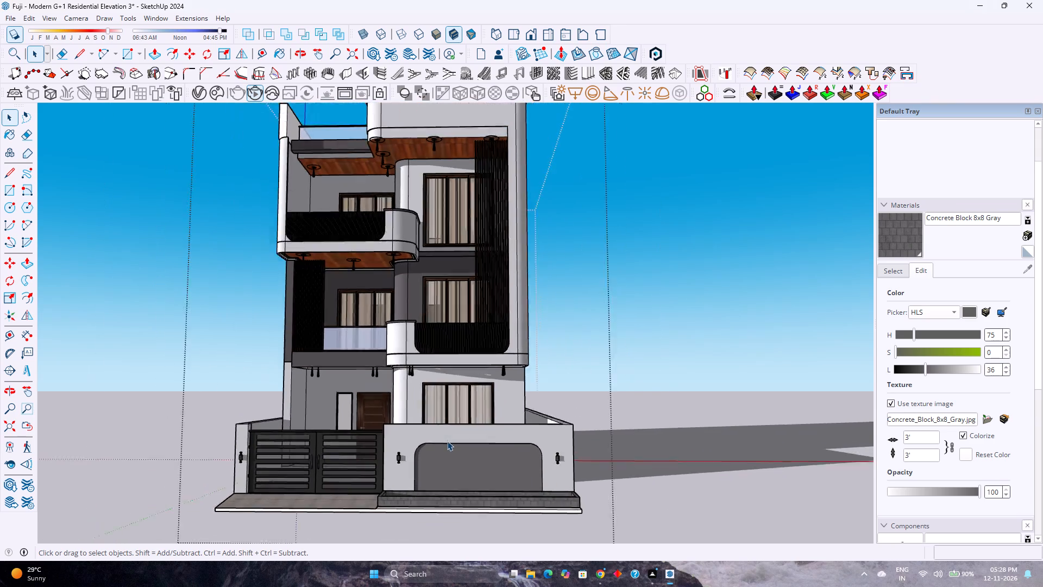
pyautogui.scroll(3, 447, 441)
pyautogui.scroll(-3, 447, 441)
pyautogui.scroll(3, 447, 441)
pyautogui.scroll(-3, 447, 441)
pyautogui.scroll(3, 447, 441)
pyautogui.scroll(-4, 447, 445)
pyautogui.scroll(4, 447, 447)
pyautogui.scroll(-1, 447, 449)
pyautogui.scroll(1, 447, 449)
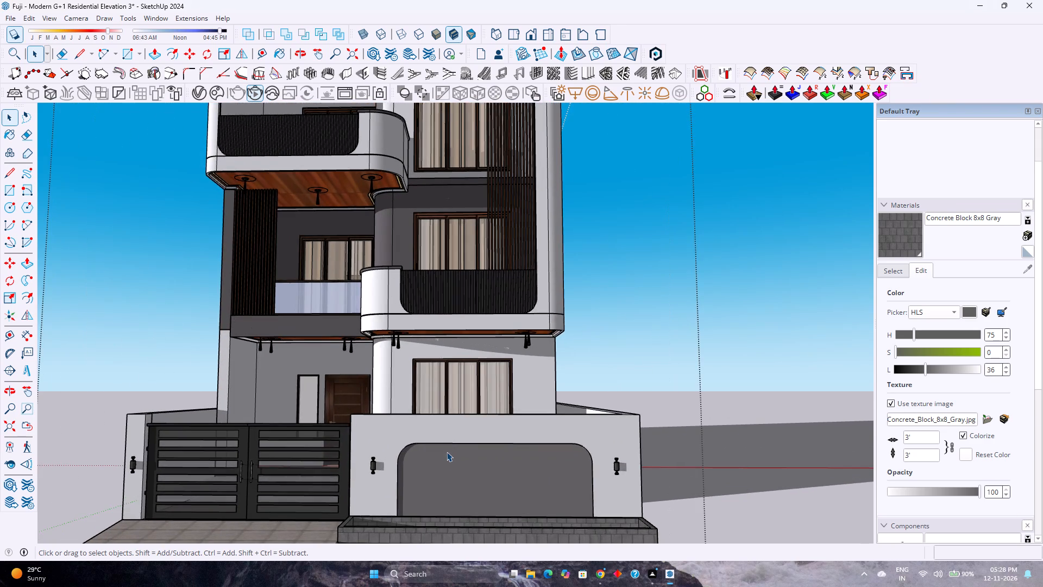
pyautogui.scroll(3, 447, 458)
pyautogui.scroll(-2, 447, 461)
pyautogui.scroll(3, 447, 465)
pyautogui.scroll(-3, 447, 465)
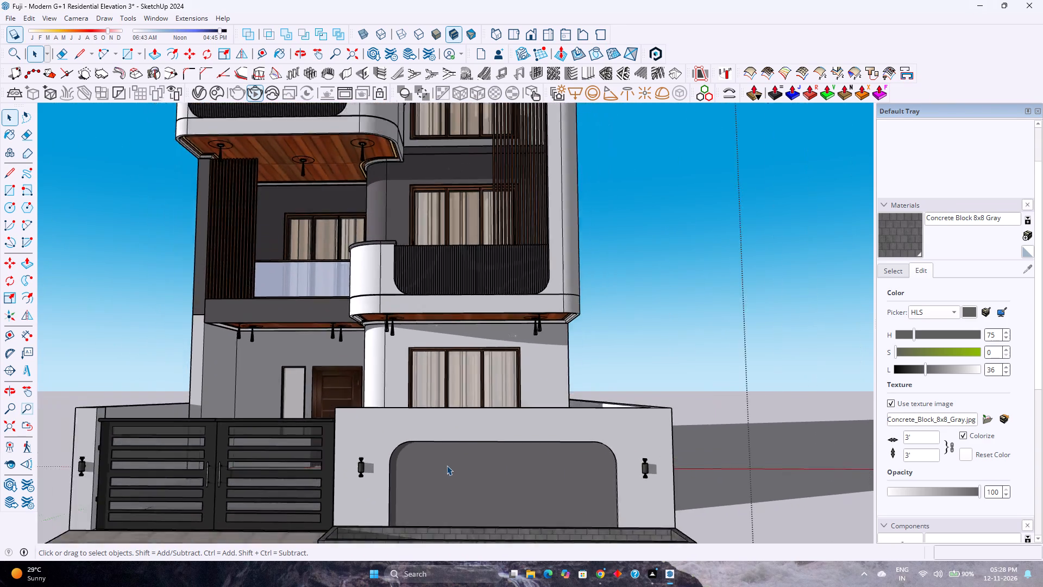
pyautogui.scroll(3, 447, 465)
pyautogui.scroll(-4, 447, 465)
pyautogui.scroll(3, 447, 465)
pyautogui.scroll(-3, 447, 465)
pyautogui.scroll(3, 448, 465)
pyautogui.scroll(-2, 462, 474)
pyautogui.scroll(1, 468, 474)
pyautogui.scroll(-3, 468, 474)
pyautogui.scroll(3, 469, 475)
pyautogui.scroll(-4, 470, 475)
pyautogui.scroll(3, 470, 476)
pyautogui.scroll(-4, 470, 476)
pyautogui.scroll(3, 475, 481)
pyautogui.scroll(-3, 475, 481)
pyautogui.scroll(3, 475, 481)
pyautogui.scroll(-3, 475, 481)
pyautogui.scroll(3, 475, 481)
pyautogui.scroll(-2, 475, 481)
pyautogui.scroll(2, 475, 481)
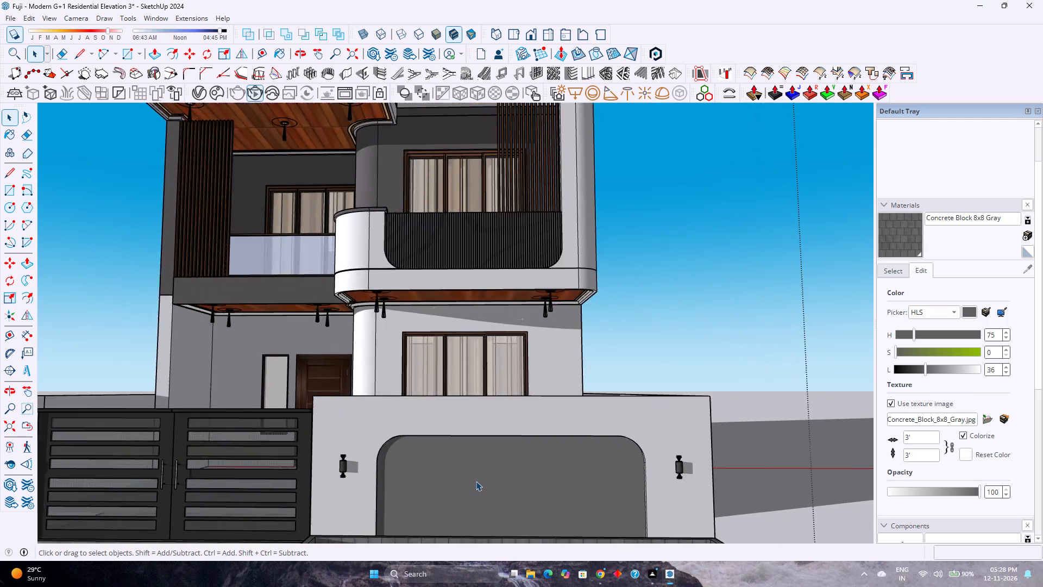
pyautogui.scroll(-2, 476, 481)
pyautogui.scroll(3, 476, 481)
pyautogui.scroll(-4, 476, 481)
pyautogui.scroll(3, 477, 482)
pyautogui.scroll(-4, 479, 482)
pyautogui.scroll(3, 479, 482)
pyautogui.scroll(-2, 487, 480)
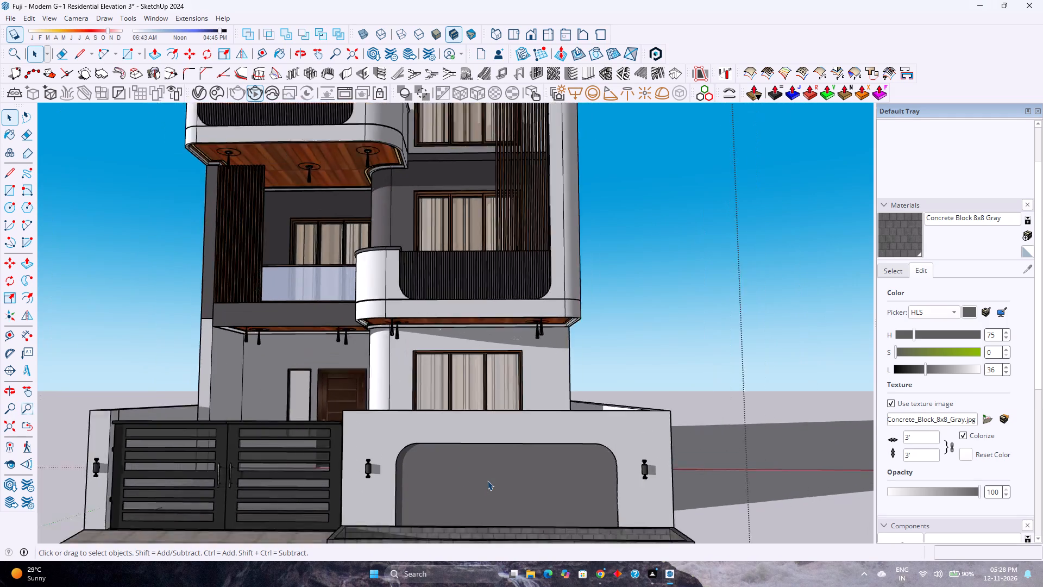
pyautogui.scroll(3, 487, 480)
pyautogui.scroll(-3, 487, 480)
pyautogui.scroll(3, 487, 480)
pyautogui.scroll(-3, 487, 480)
pyautogui.scroll(3, 487, 480)
pyautogui.scroll(-2, 487, 480)
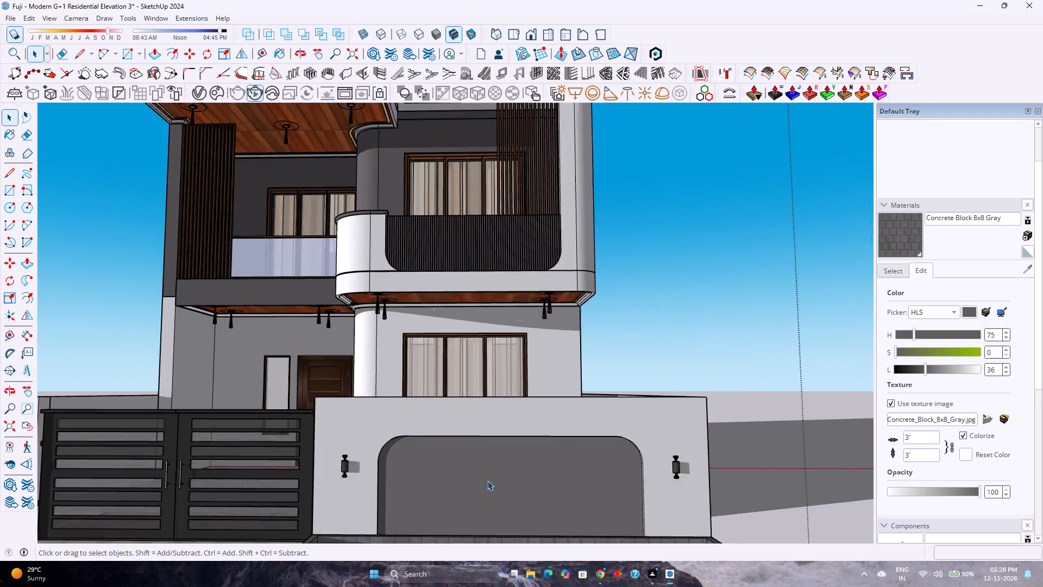
pyautogui.scroll(-1, 487, 480)
pyautogui.scroll(2, 487, 480)
pyautogui.scroll(-3, 489, 479)
pyautogui.scroll(1, 490, 557)
pyautogui.scroll(-4, 405, 413)
pyautogui.scroll(3, 405, 413)
pyautogui.scroll(-3, 398, 408)
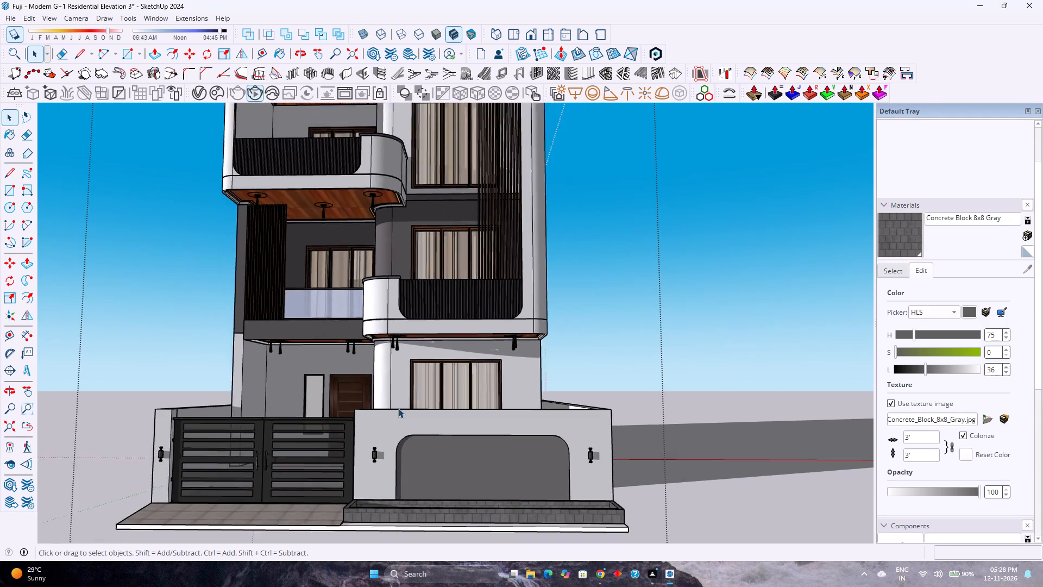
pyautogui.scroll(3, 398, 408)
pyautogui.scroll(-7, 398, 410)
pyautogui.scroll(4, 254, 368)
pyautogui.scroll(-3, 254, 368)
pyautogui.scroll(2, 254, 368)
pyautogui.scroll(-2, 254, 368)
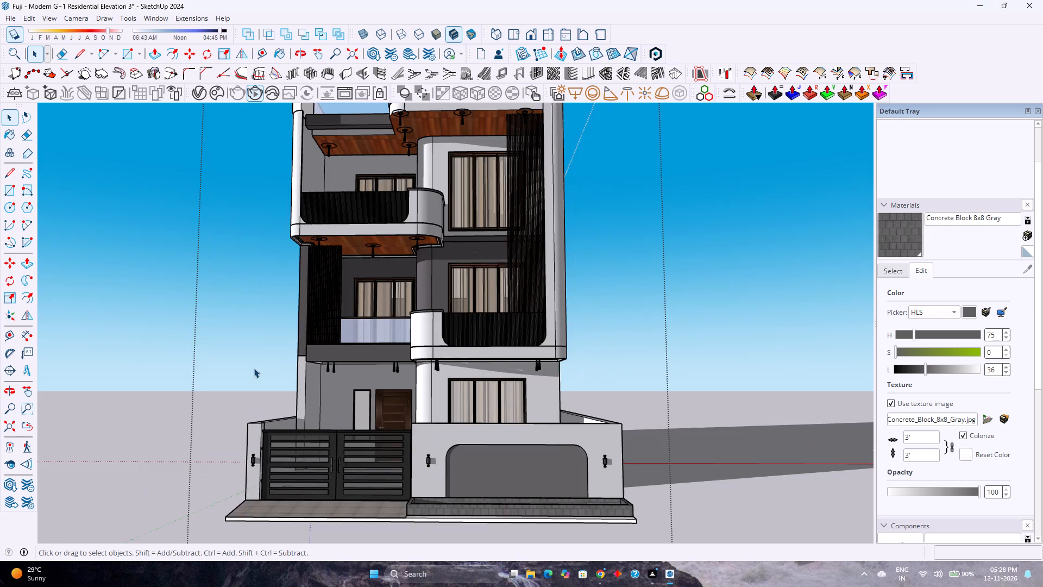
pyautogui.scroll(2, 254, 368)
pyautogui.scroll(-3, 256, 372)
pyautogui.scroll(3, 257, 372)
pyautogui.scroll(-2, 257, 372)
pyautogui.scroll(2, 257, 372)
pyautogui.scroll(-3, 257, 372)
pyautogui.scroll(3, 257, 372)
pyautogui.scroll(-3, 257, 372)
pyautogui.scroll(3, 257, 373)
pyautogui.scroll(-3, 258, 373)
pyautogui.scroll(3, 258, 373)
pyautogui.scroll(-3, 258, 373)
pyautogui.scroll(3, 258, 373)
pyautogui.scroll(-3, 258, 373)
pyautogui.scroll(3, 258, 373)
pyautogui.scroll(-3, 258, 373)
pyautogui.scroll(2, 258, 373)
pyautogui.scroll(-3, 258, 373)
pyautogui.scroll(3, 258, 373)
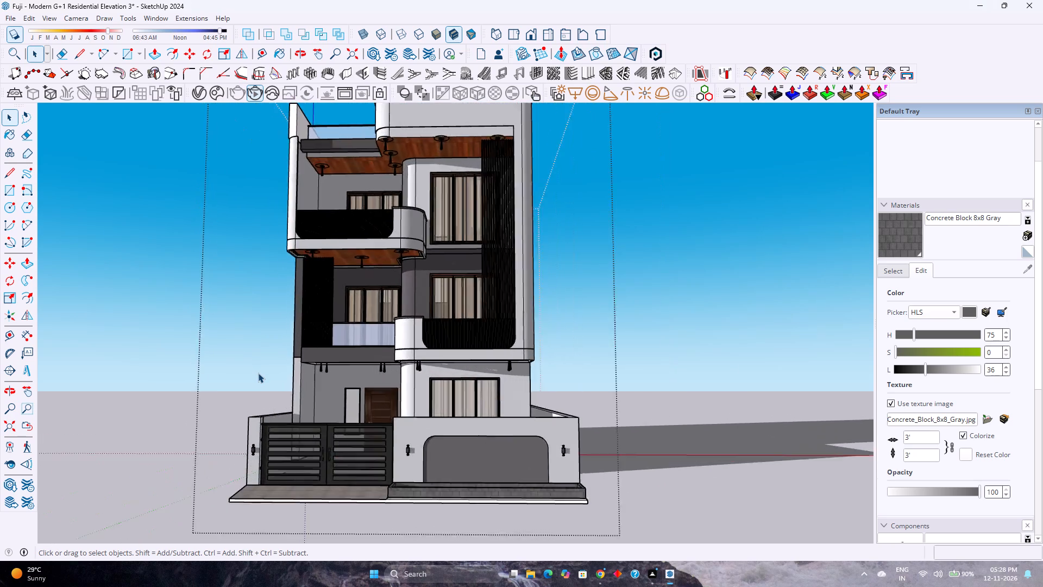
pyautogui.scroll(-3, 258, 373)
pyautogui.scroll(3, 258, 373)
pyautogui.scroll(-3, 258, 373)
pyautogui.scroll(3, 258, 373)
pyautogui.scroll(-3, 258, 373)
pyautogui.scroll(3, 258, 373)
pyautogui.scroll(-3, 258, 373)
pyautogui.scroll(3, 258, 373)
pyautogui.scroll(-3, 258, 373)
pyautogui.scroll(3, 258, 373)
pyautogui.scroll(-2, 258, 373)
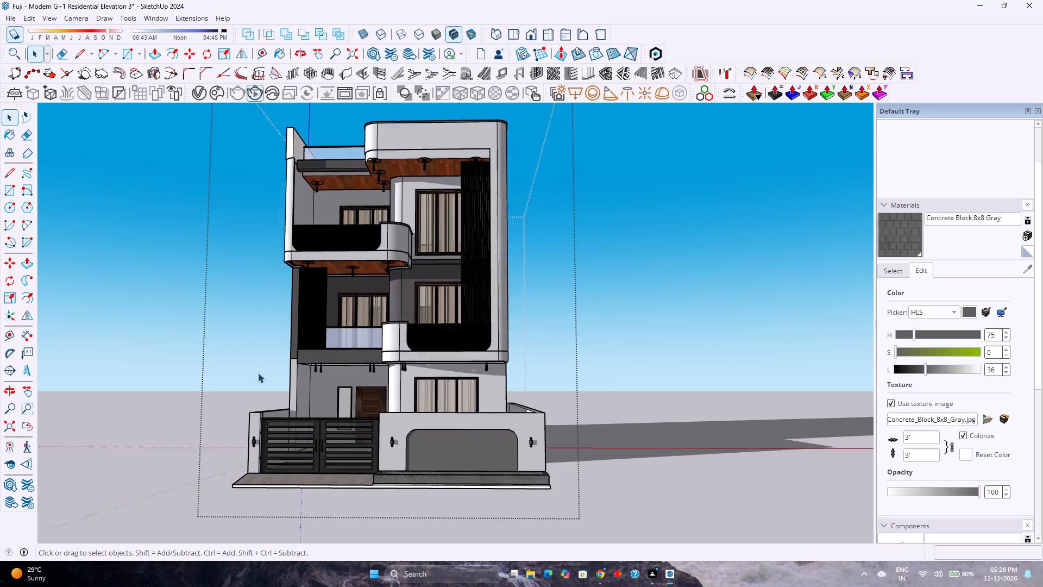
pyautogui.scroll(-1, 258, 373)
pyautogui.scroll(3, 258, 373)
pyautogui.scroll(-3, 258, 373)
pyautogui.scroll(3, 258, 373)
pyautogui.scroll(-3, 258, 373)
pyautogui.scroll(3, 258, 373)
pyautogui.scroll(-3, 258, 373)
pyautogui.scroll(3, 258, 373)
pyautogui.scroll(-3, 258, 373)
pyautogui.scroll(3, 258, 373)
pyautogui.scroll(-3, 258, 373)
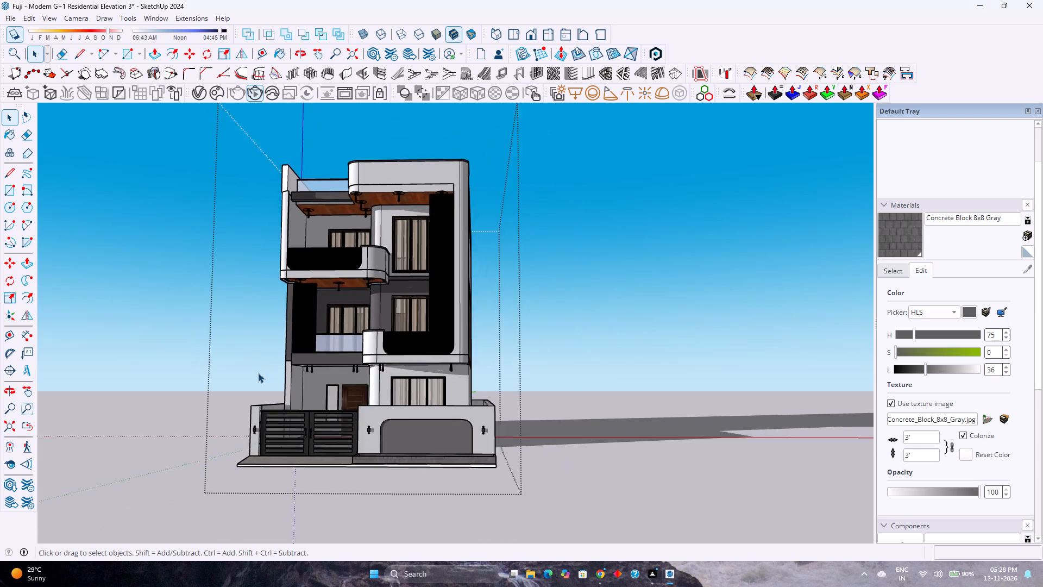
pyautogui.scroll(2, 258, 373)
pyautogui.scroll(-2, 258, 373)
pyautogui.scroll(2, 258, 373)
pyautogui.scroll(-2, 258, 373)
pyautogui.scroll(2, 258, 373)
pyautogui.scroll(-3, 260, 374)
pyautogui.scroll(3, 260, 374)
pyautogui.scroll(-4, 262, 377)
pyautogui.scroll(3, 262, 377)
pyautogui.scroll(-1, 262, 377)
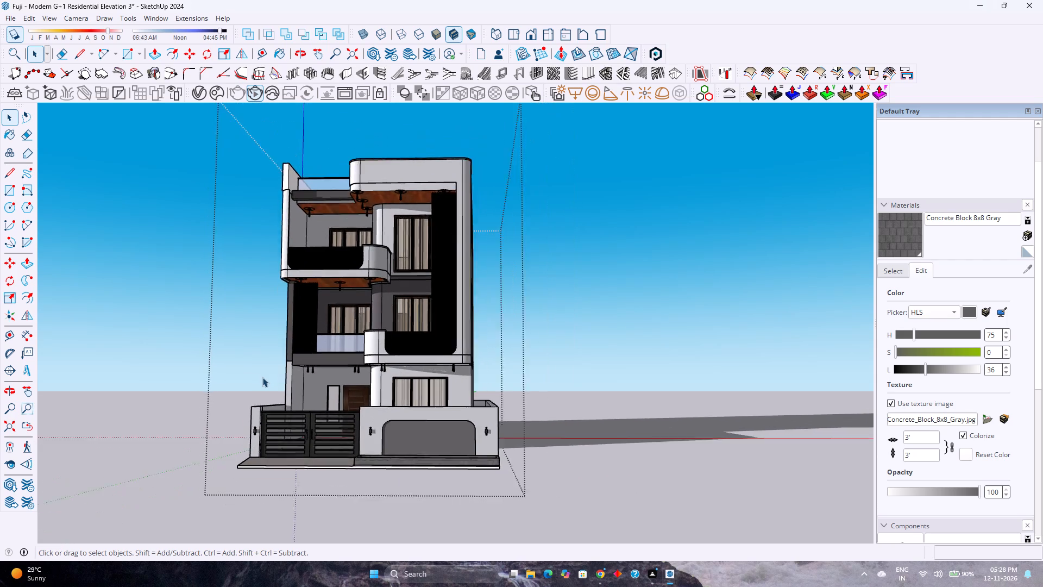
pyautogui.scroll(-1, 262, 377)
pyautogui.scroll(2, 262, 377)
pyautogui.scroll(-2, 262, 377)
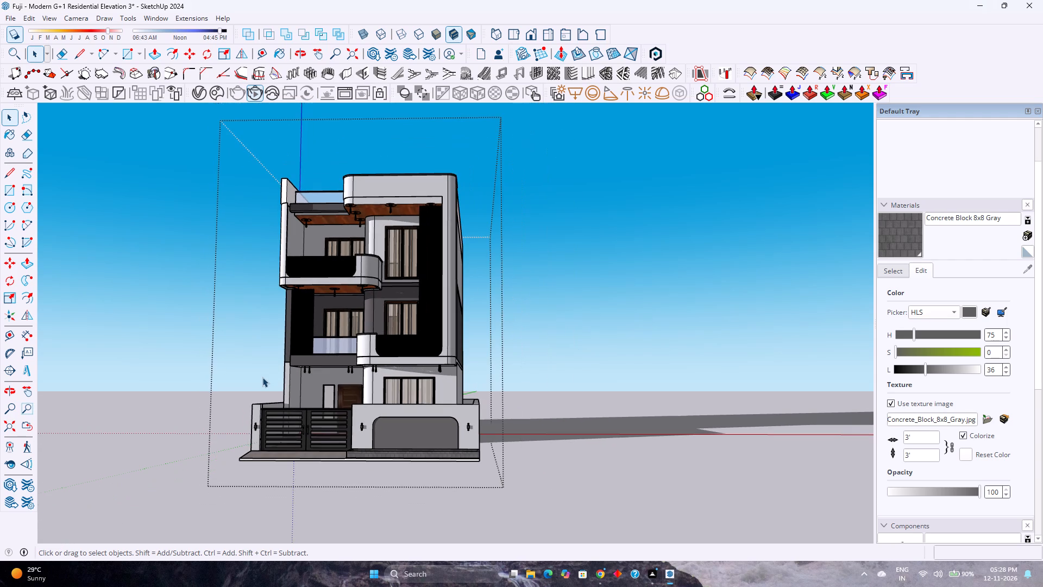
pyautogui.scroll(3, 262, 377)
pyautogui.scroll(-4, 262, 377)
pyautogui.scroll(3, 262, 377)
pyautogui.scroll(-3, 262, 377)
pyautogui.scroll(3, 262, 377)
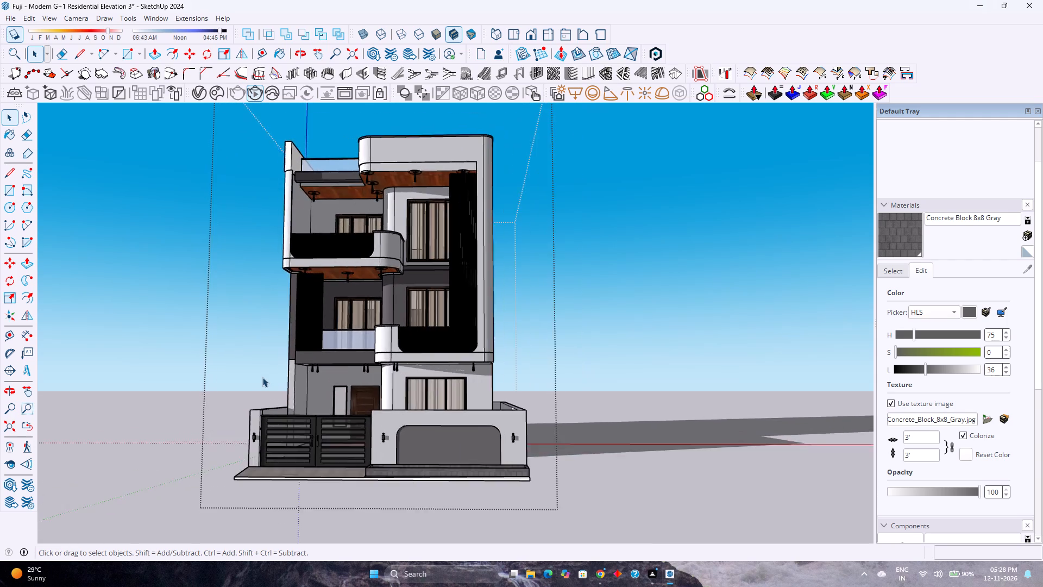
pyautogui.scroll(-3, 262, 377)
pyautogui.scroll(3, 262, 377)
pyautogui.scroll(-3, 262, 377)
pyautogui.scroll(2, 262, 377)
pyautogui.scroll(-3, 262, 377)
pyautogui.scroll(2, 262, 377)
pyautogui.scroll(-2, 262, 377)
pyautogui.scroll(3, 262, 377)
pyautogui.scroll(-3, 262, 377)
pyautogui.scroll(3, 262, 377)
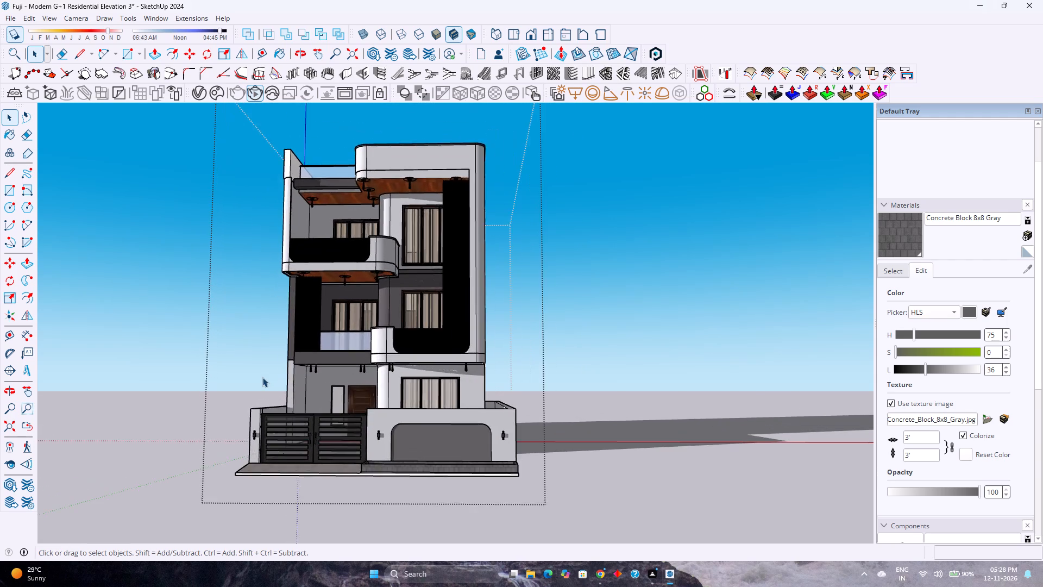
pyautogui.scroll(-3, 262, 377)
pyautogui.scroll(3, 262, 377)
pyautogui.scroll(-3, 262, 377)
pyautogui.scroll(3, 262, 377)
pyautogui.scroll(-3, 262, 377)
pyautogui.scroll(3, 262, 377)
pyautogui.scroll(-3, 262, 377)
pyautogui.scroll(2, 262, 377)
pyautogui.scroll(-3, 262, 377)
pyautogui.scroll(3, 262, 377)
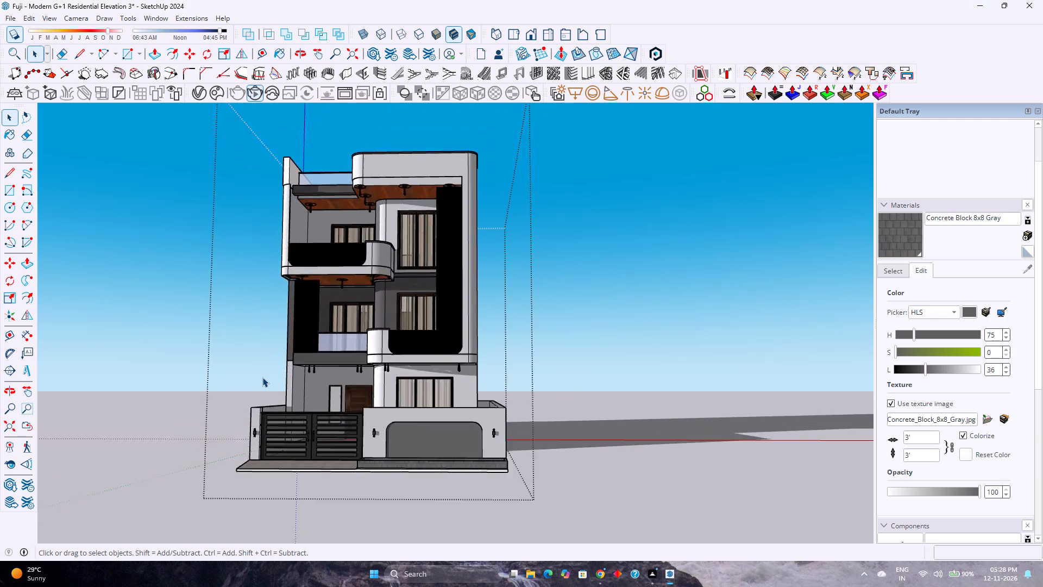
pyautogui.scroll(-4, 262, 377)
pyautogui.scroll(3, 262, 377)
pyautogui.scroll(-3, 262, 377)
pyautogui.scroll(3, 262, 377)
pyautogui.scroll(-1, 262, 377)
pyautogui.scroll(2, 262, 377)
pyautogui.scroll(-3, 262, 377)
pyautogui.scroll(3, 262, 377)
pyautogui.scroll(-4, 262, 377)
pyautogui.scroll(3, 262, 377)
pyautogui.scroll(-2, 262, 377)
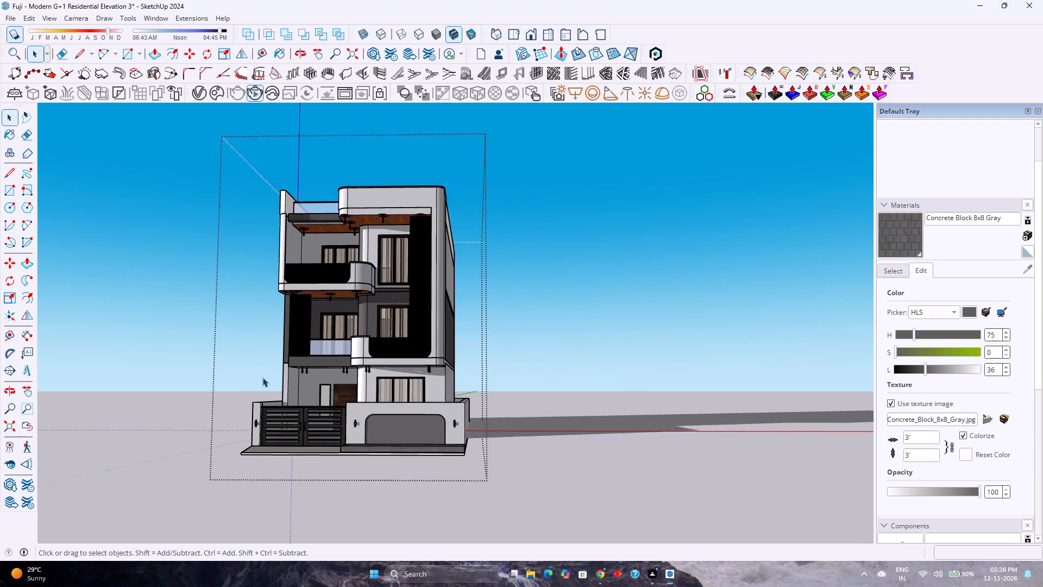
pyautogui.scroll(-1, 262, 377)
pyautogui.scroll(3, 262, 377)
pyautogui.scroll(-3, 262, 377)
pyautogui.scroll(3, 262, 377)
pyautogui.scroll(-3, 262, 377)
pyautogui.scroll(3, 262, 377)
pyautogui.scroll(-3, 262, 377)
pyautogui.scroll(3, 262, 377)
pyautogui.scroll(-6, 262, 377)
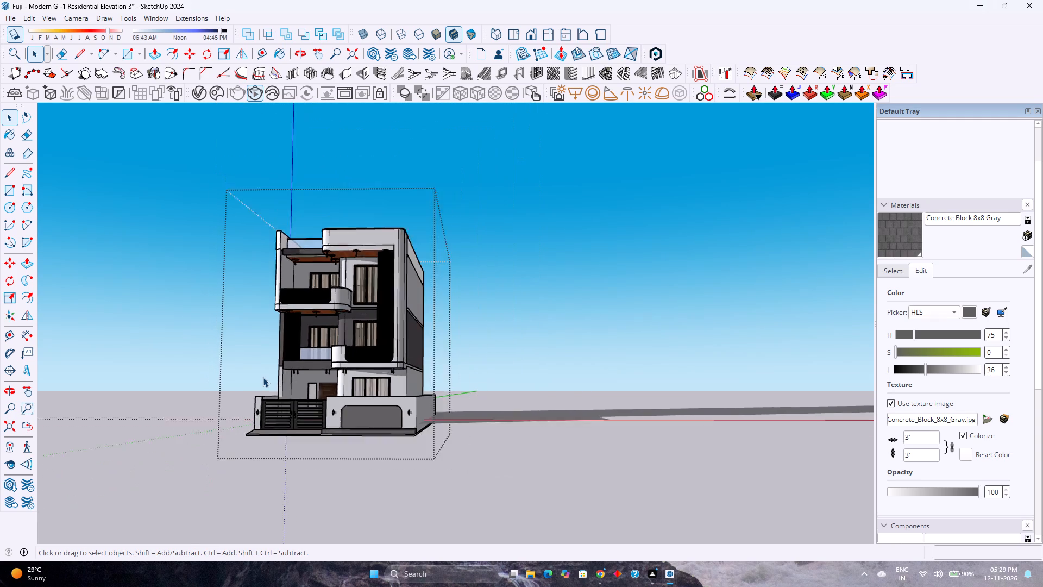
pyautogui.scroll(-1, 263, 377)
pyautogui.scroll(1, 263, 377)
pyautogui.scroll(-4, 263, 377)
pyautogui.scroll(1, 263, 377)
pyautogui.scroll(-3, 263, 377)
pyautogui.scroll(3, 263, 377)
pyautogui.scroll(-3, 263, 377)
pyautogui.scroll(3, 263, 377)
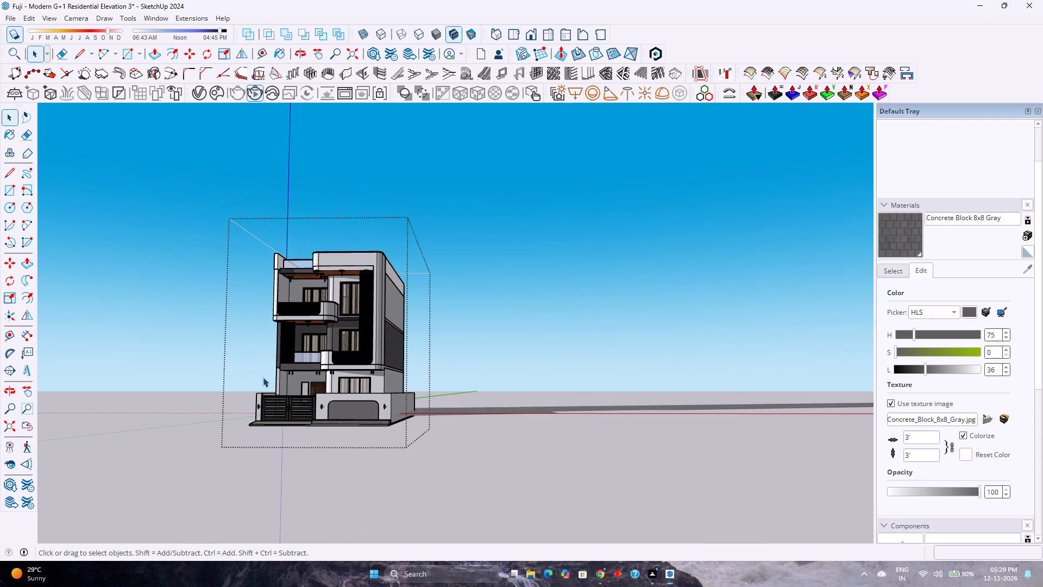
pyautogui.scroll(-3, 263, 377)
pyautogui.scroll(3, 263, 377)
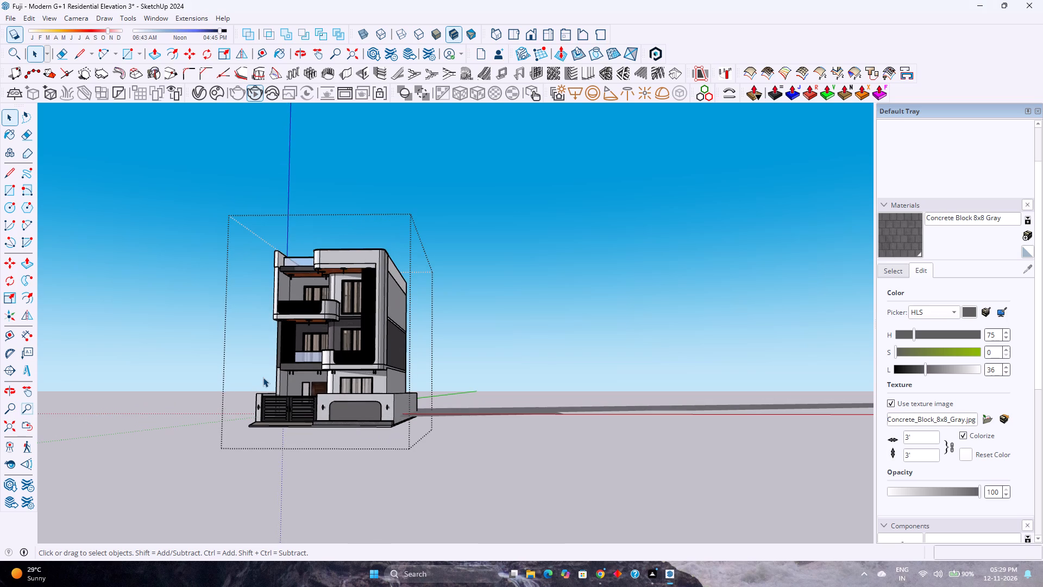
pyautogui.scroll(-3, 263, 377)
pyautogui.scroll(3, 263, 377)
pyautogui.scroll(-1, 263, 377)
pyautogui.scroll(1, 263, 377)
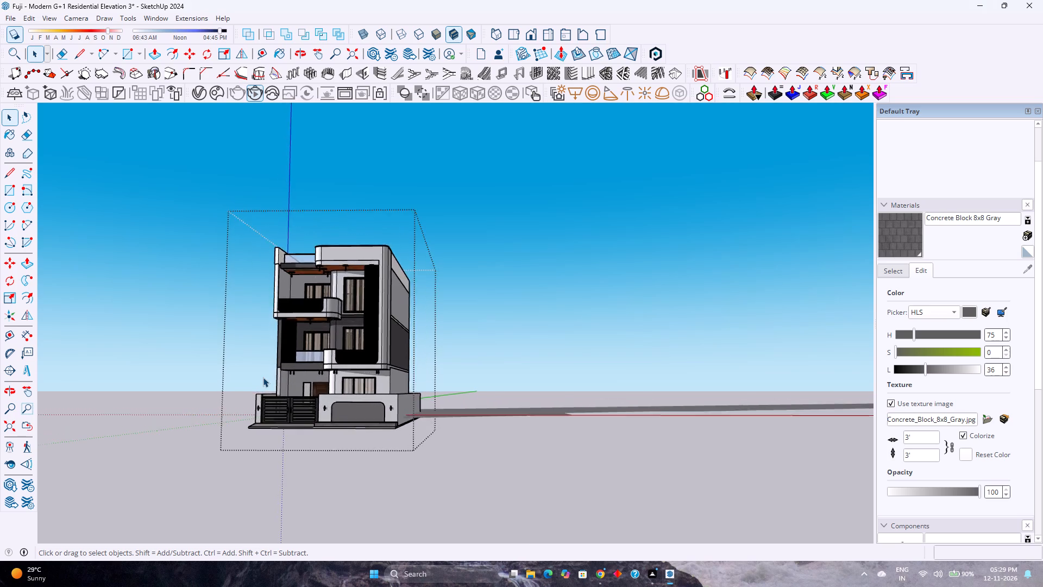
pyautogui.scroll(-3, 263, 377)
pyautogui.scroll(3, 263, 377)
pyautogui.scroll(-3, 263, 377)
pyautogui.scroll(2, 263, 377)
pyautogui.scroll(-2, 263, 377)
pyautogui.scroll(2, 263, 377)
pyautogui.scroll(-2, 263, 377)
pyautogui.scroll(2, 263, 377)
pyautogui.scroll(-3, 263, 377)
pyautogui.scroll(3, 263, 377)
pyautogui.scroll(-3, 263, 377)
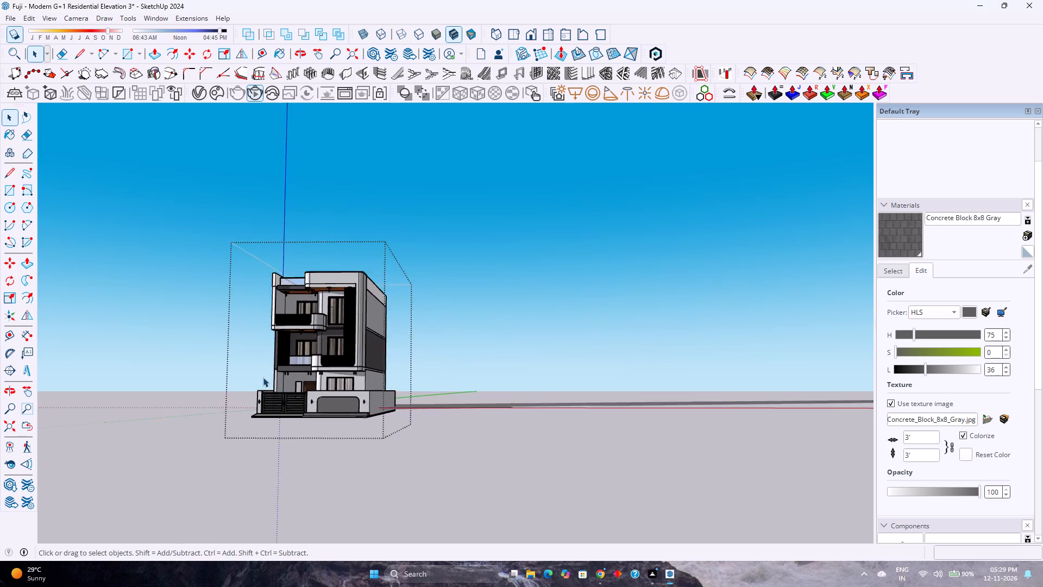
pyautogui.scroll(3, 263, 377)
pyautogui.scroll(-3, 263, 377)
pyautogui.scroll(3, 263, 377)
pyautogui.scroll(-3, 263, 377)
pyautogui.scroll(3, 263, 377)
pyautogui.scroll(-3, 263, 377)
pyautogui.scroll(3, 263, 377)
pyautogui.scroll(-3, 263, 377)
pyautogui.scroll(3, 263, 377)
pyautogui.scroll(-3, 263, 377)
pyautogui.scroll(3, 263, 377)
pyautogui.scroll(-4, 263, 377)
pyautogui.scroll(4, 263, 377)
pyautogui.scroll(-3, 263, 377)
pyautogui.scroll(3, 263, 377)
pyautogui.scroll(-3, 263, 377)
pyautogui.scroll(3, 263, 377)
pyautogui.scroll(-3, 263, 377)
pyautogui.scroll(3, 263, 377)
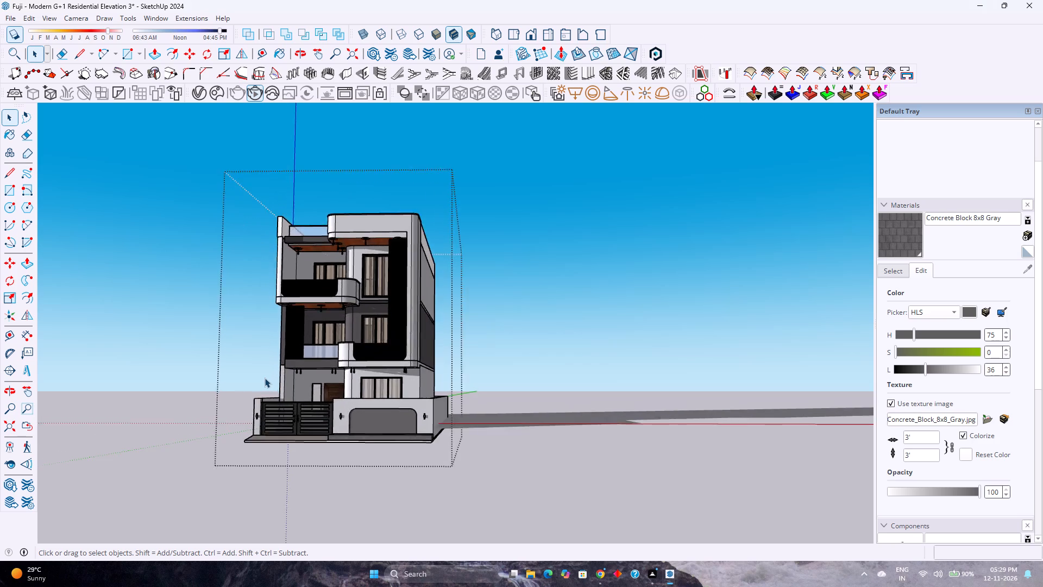
# Examine the whole building from a low front angle, near and far, checking the facade, gate, boundary wall and base slab.
pyautogui.scroll(-3, 265, 378)
pyautogui.scroll(3, 265, 378)
pyautogui.scroll(-2, 266, 378)
pyautogui.scroll(2, 266, 378)
pyautogui.scroll(-2, 266, 378)
pyautogui.scroll(2, 266, 378)
pyautogui.scroll(-2, 267, 378)
pyautogui.scroll(2, 267, 378)
pyautogui.scroll(-2, 269, 379)
pyautogui.scroll(3, 269, 379)
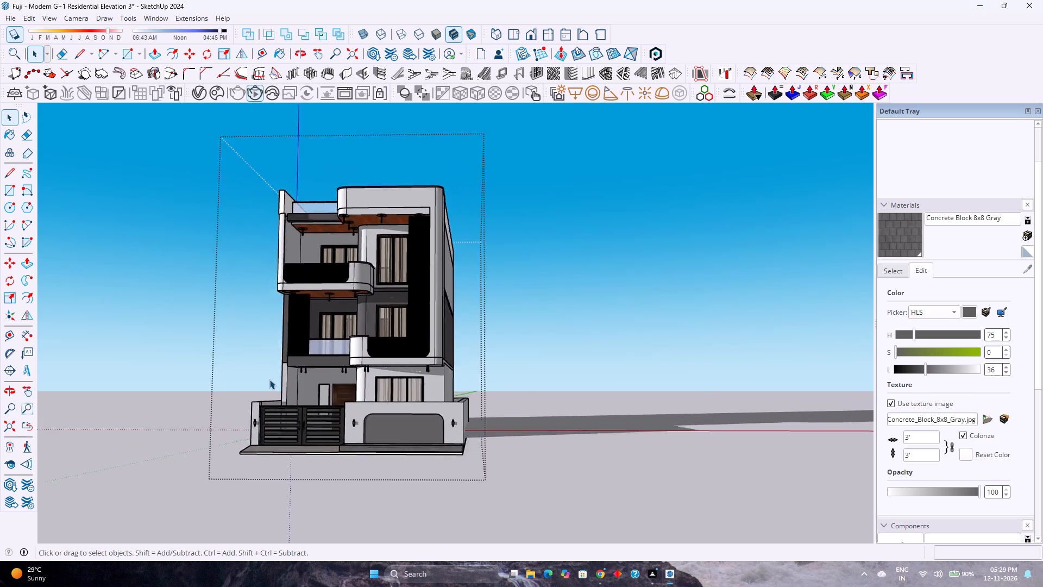
pyautogui.scroll(1, 269, 379)
pyautogui.scroll(-4, 269, 379)
pyautogui.scroll(7, 269, 379)
pyautogui.scroll(-3, 253, 386)
pyautogui.scroll(3, 253, 386)
pyautogui.scroll(-3, 253, 386)
pyautogui.scroll(3, 253, 386)
pyautogui.scroll(-3, 253, 386)
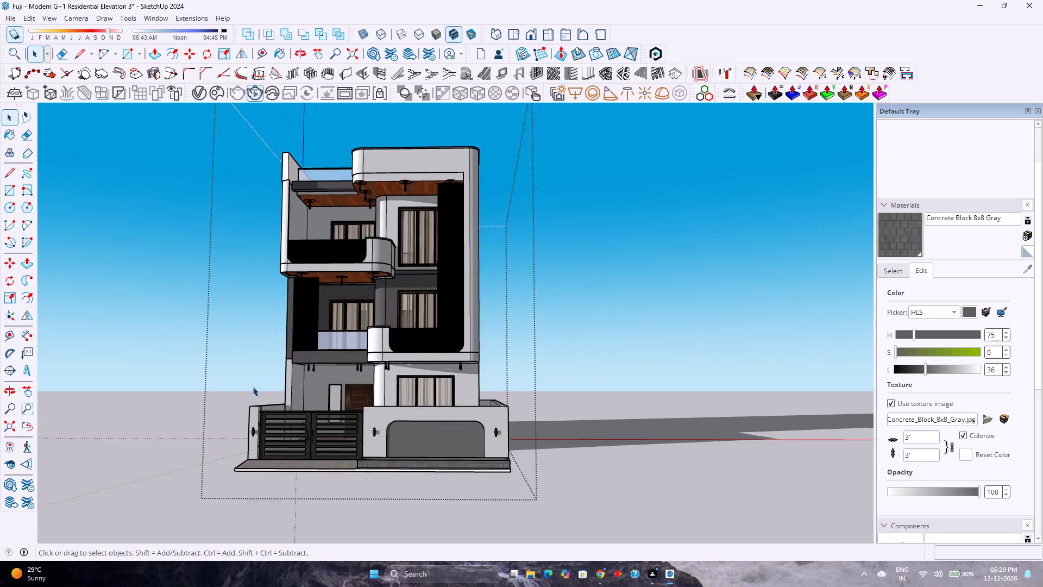
pyautogui.scroll(2, 253, 386)
pyautogui.scroll(-2, 253, 386)
pyautogui.scroll(3, 253, 386)
pyautogui.scroll(-4, 253, 386)
pyautogui.scroll(3, 253, 386)
pyautogui.scroll(-3, 253, 386)
pyautogui.scroll(3, 253, 386)
pyautogui.scroll(-3, 253, 386)
pyautogui.scroll(3, 253, 386)
pyautogui.scroll(-3, 253, 386)
pyautogui.scroll(3, 253, 386)
pyautogui.scroll(-2, 253, 386)
pyautogui.scroll(3, 253, 386)
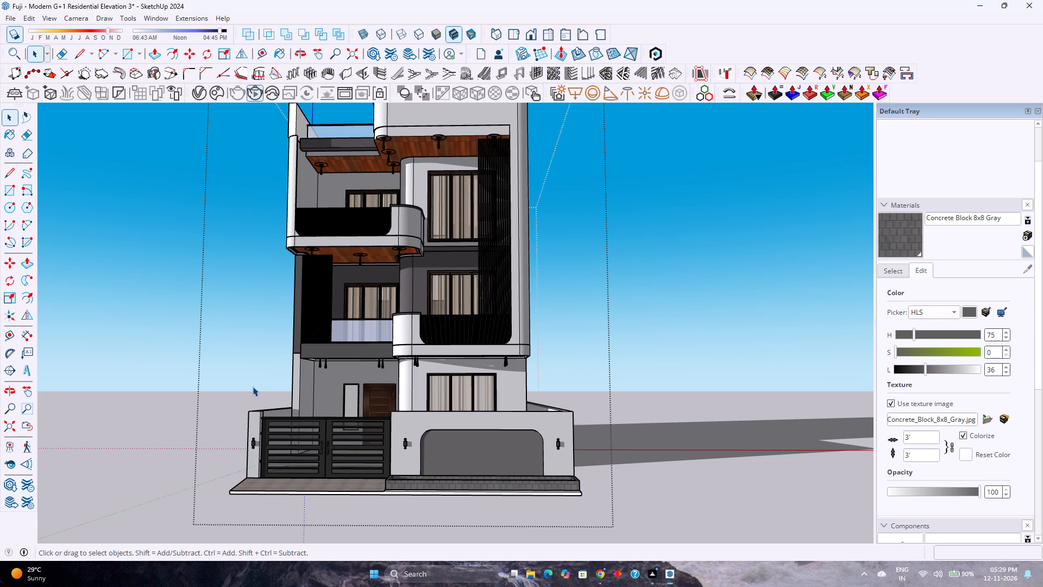
pyautogui.scroll(-3, 242, 427)
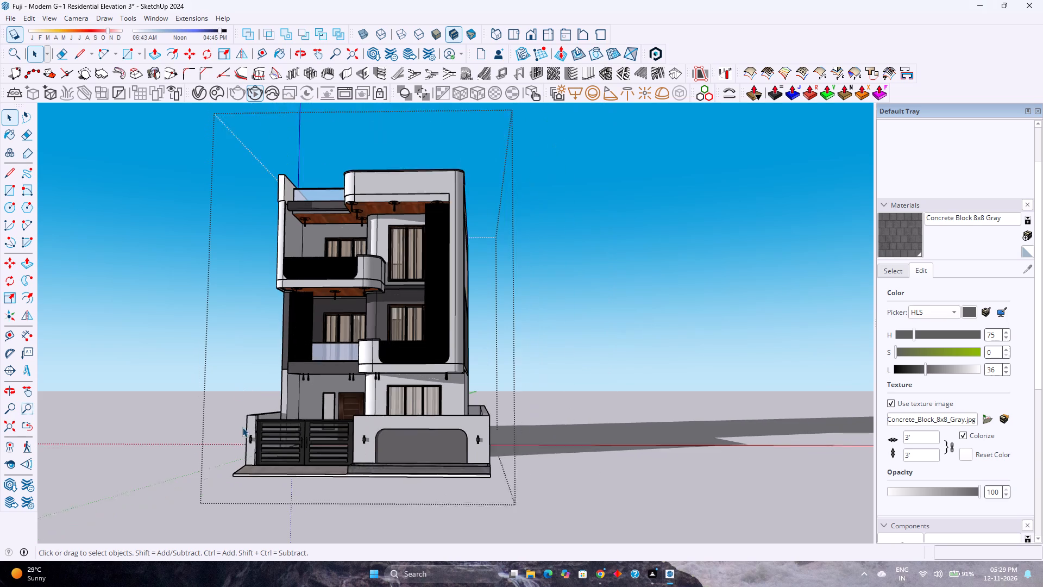
pyautogui.scroll(-1, 242, 427)
# Examine the full elevation in the standard front view, from the roof parapet down to the gate, boundary wall and planter.
pyautogui.click(526, 34)
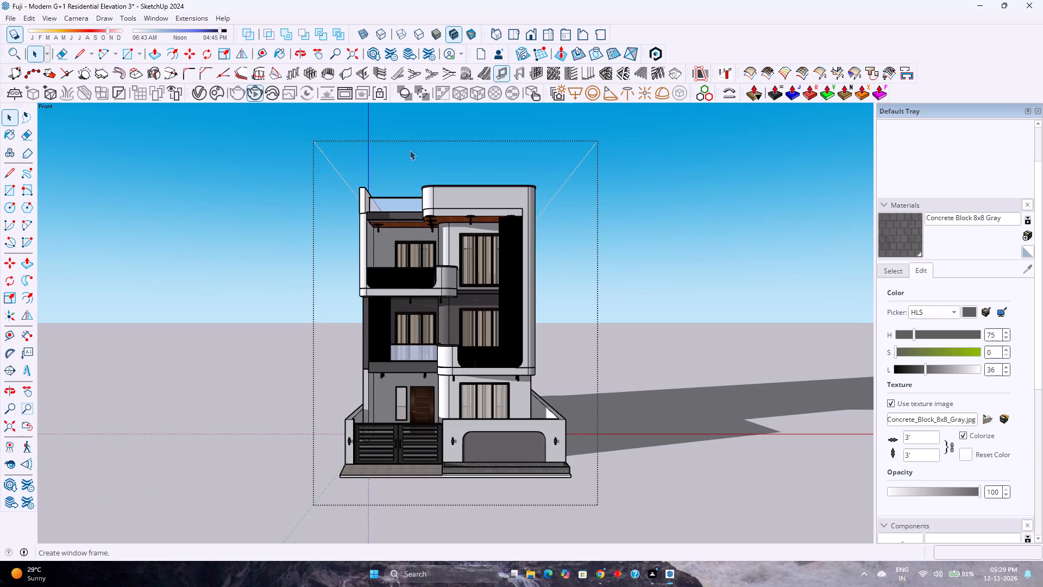
pyautogui.click(18, 428)
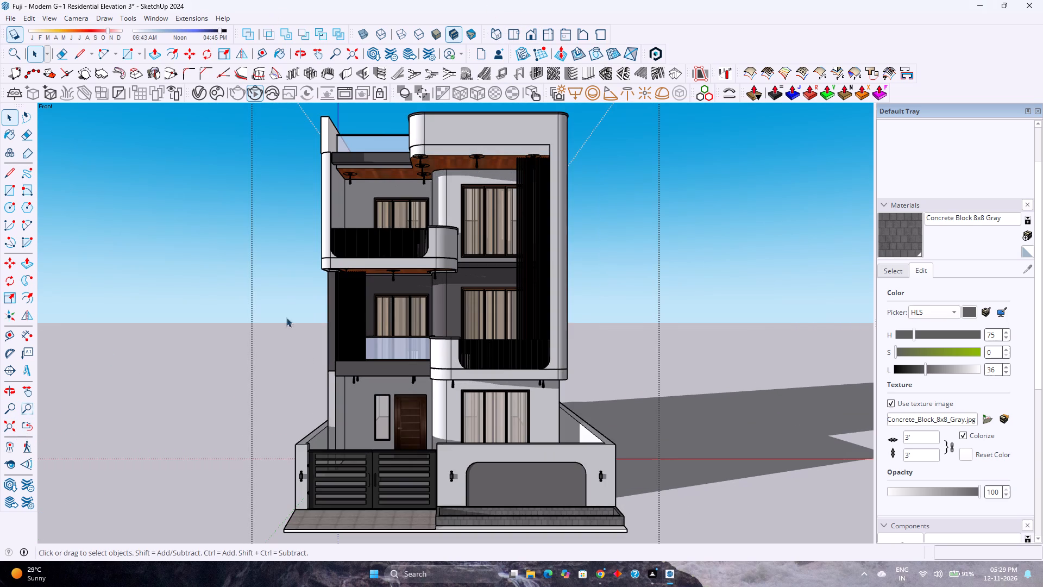
pyautogui.scroll(1, 440, 316)
pyautogui.scroll(-2, 440, 316)
pyautogui.scroll(1, 440, 316)
pyautogui.scroll(-1, 440, 316)
pyautogui.scroll(1, 440, 316)
pyautogui.scroll(-1, 440, 317)
pyautogui.scroll(1, 440, 317)
pyautogui.scroll(-2, 440, 317)
pyautogui.scroll(2, 440, 317)
pyautogui.scroll(-2, 440, 317)
pyautogui.scroll(1, 446, 313)
pyautogui.scroll(-1, 447, 313)
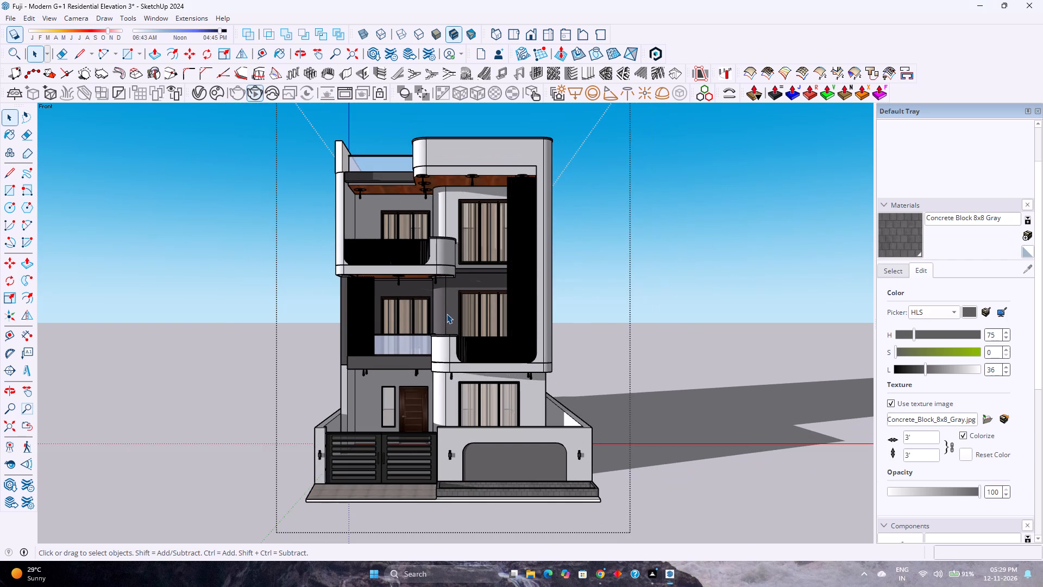
pyautogui.scroll(2, 447, 314)
pyautogui.scroll(-2, 447, 314)
pyautogui.scroll(1, 447, 315)
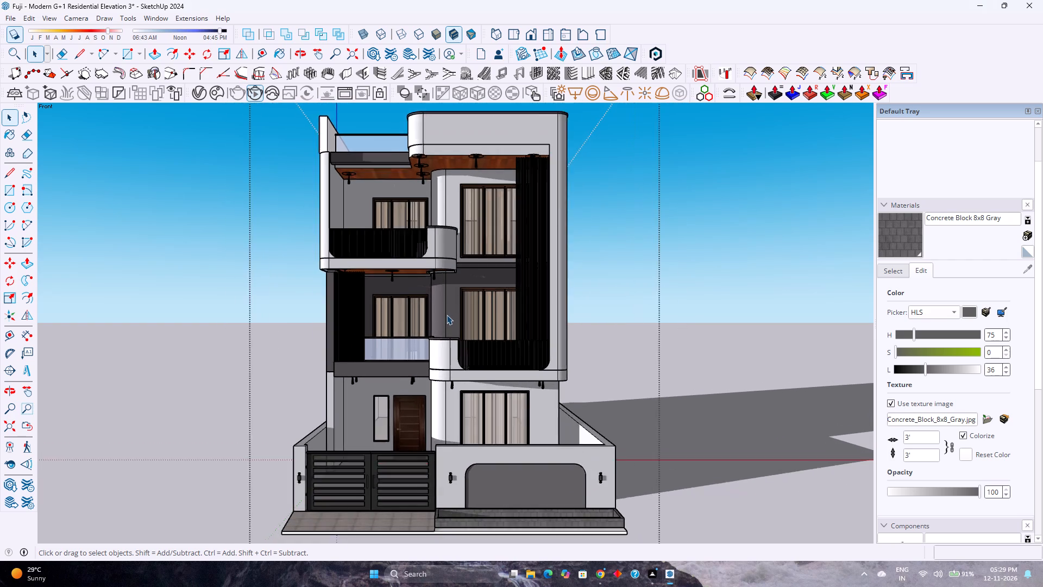
pyautogui.scroll(1, 447, 315)
pyautogui.scroll(-2, 447, 315)
pyautogui.scroll(1, 447, 315)
pyautogui.scroll(-1, 447, 315)
pyautogui.scroll(3, 447, 315)
pyautogui.scroll(-3, 447, 315)
pyautogui.scroll(2, 447, 315)
pyautogui.scroll(-1, 447, 315)
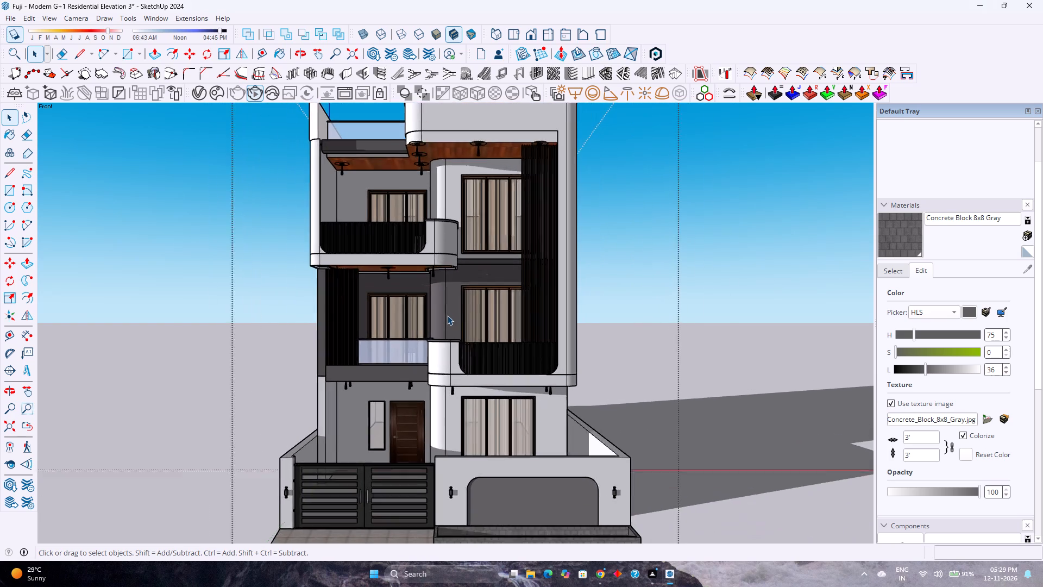
# Examine the middle-floor balconies, vertical louvres, windows, glass railing, wooden soffit and hanging lights from the front, near and far.
pyautogui.scroll(-1, 447, 315)
pyautogui.scroll(3, 447, 315)
pyautogui.scroll(-3, 447, 315)
pyautogui.scroll(3, 447, 315)
pyautogui.scroll(-3, 447, 315)
pyautogui.scroll(3, 447, 315)
pyautogui.scroll(-3, 447, 315)
pyautogui.scroll(3, 447, 315)
pyautogui.scroll(-1, 447, 315)
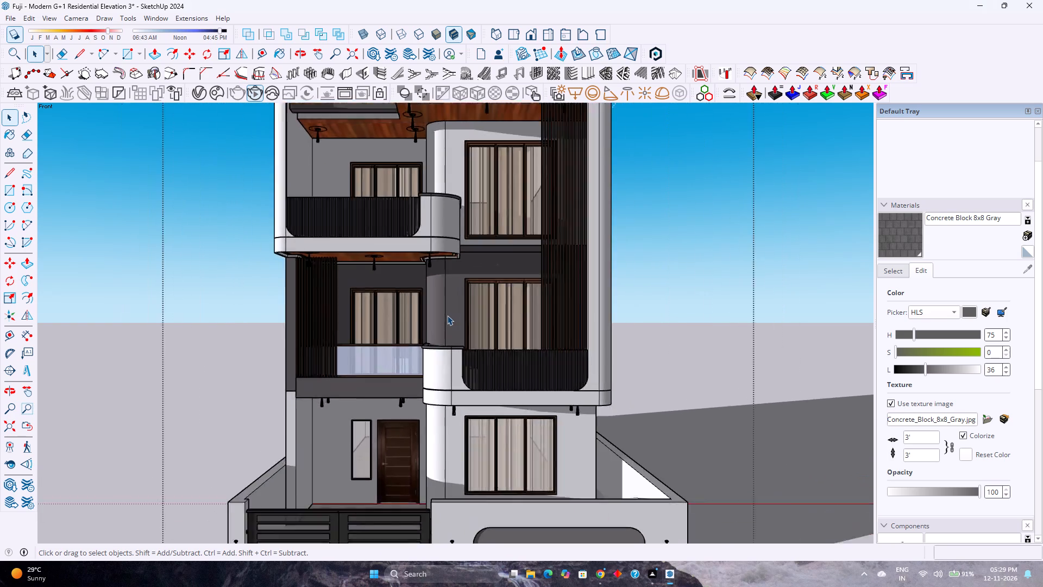
pyautogui.scroll(-3, 447, 315)
pyautogui.scroll(3, 447, 315)
pyautogui.scroll(-3, 447, 315)
pyautogui.scroll(3, 447, 315)
pyautogui.scroll(-3, 447, 315)
pyautogui.scroll(3, 447, 315)
pyautogui.scroll(-3, 447, 315)
pyautogui.scroll(3, 447, 315)
pyautogui.scroll(-3, 447, 315)
pyautogui.scroll(3, 447, 315)
pyautogui.scroll(-3, 447, 315)
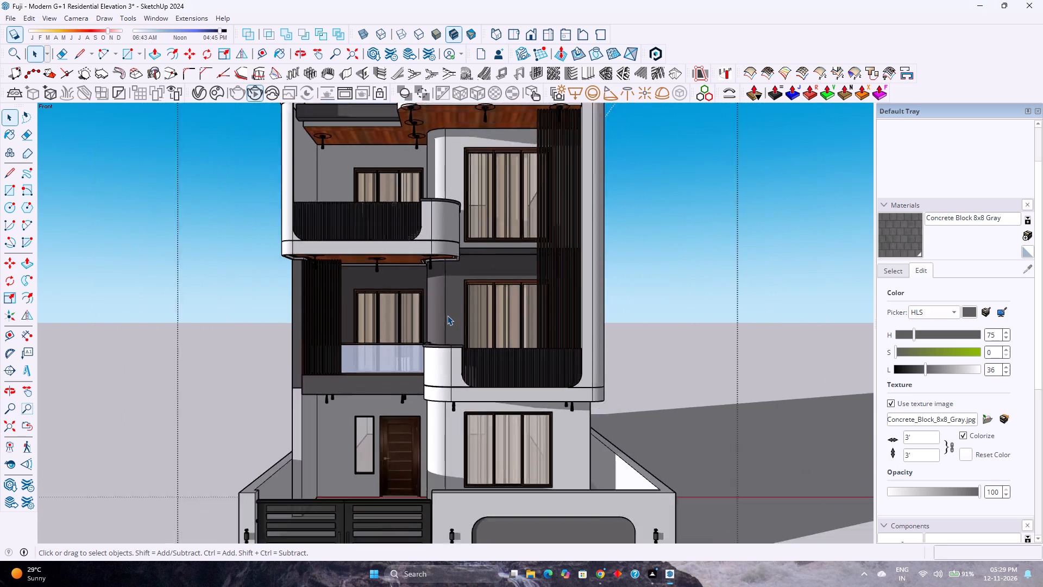
pyautogui.scroll(2, 447, 315)
pyautogui.scroll(-2, 447, 315)
pyautogui.scroll(2, 447, 315)
pyautogui.scroll(-3, 447, 315)
pyautogui.scroll(4, 447, 315)
pyautogui.scroll(-4, 447, 315)
pyautogui.scroll(4, 447, 315)
pyautogui.scroll(-3, 447, 315)
pyautogui.scroll(3, 447, 315)
pyautogui.scroll(-3, 447, 315)
pyautogui.scroll(3, 447, 315)
pyautogui.scroll(-4, 447, 315)
pyautogui.scroll(4, 447, 315)
pyautogui.scroll(-4, 447, 315)
pyautogui.scroll(4, 447, 315)
pyautogui.scroll(-2, 447, 315)
pyautogui.scroll(2, 447, 315)
pyautogui.scroll(-3, 447, 315)
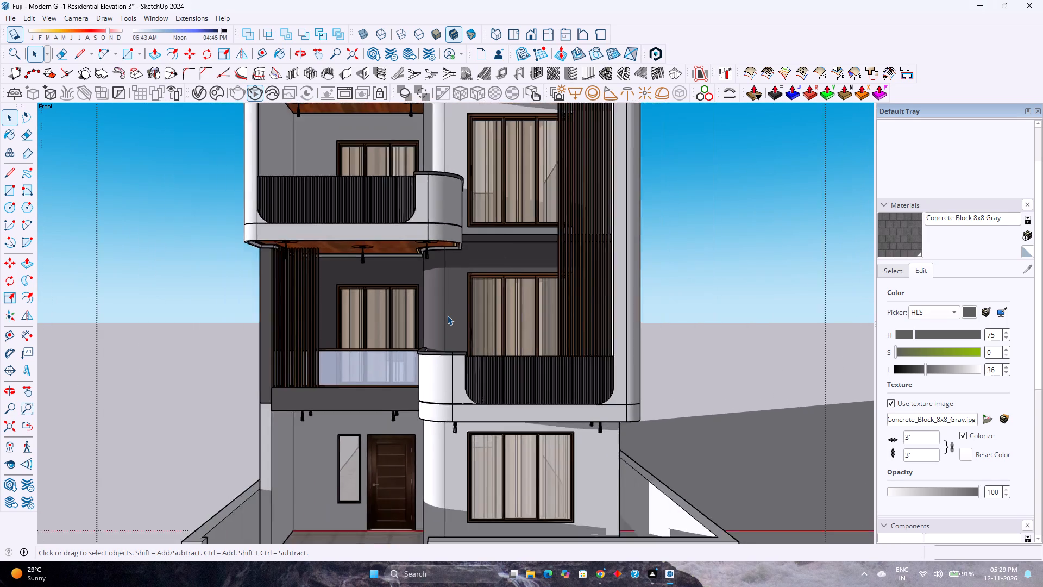
pyautogui.scroll(3, 447, 315)
pyautogui.scroll(-4, 447, 315)
pyautogui.scroll(4, 447, 315)
pyautogui.scroll(-3, 447, 315)
pyautogui.scroll(3, 447, 315)
pyautogui.scroll(-3, 447, 315)
pyautogui.scroll(3, 447, 315)
pyautogui.scroll(-2, 447, 315)
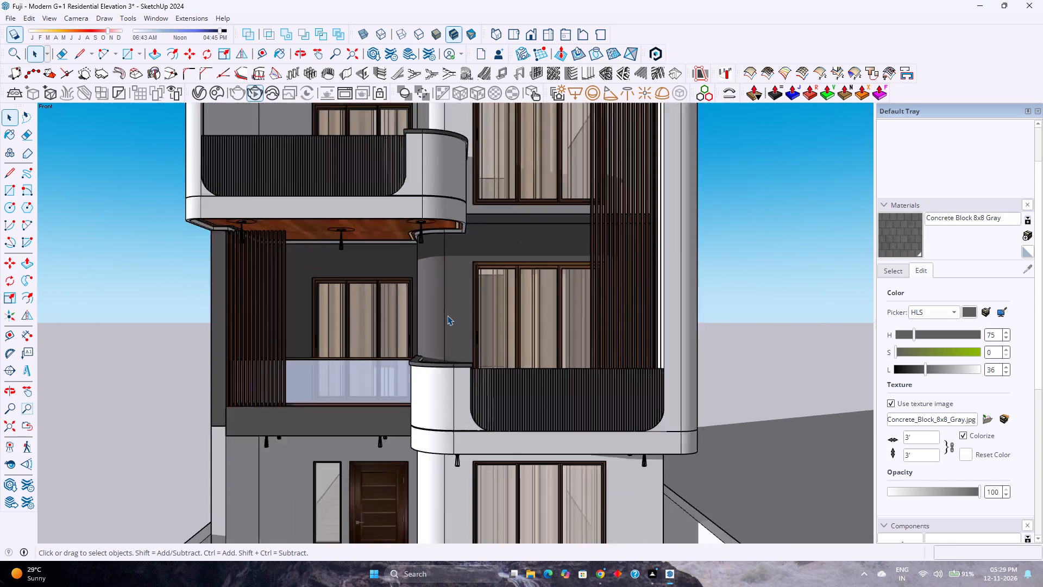
pyautogui.scroll(-1, 447, 315)
pyautogui.scroll(3, 447, 315)
pyautogui.scroll(-3, 447, 315)
pyautogui.scroll(3, 447, 315)
pyautogui.scroll(-4, 448, 316)
pyautogui.scroll(3, 448, 317)
pyautogui.scroll(-3, 448, 317)
pyautogui.scroll(2, 448, 317)
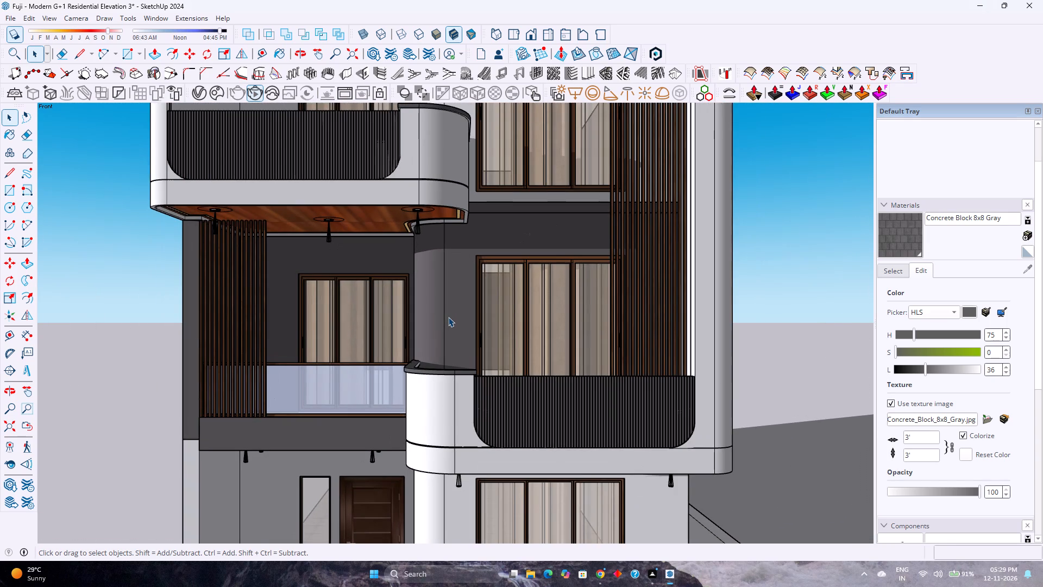
pyautogui.scroll(-2, 448, 317)
pyautogui.scroll(3, 448, 317)
pyautogui.scroll(-4, 448, 317)
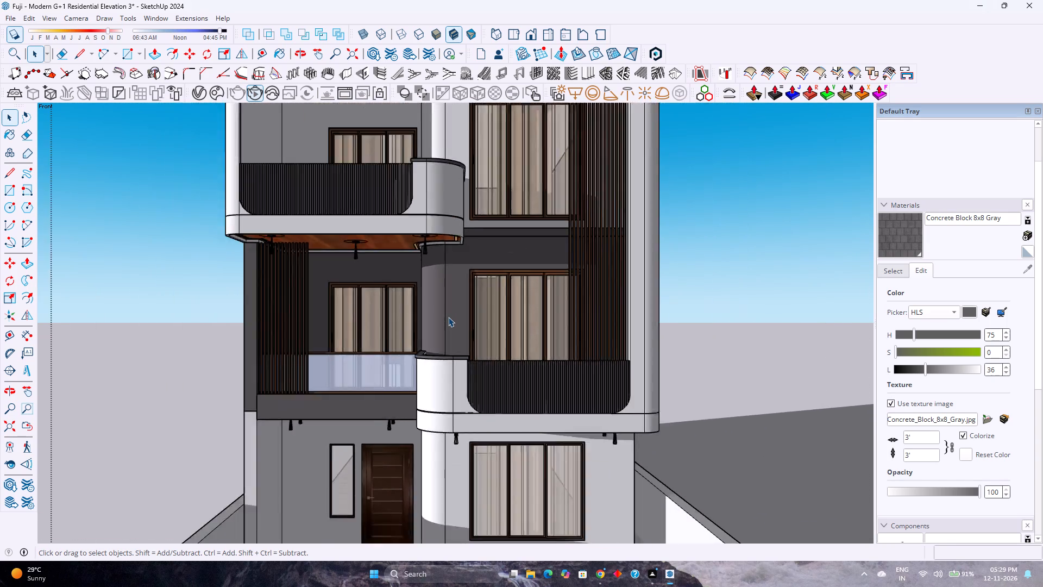
pyautogui.scroll(3, 448, 317)
pyautogui.scroll(-3, 448, 317)
pyautogui.scroll(2, 448, 317)
pyautogui.scroll(-3, 448, 317)
pyautogui.scroll(4, 448, 317)
pyautogui.scroll(-4, 448, 317)
pyautogui.scroll(3, 448, 317)
pyautogui.scroll(-3, 448, 317)
pyautogui.scroll(3, 448, 317)
pyautogui.scroll(-2, 448, 317)
pyautogui.scroll(2, 448, 317)
pyautogui.scroll(-3, 448, 317)
pyautogui.scroll(3, 448, 317)
pyautogui.scroll(-3, 448, 317)
pyautogui.scroll(3, 448, 317)
pyautogui.scroll(-3, 448, 317)
pyautogui.scroll(3, 448, 317)
pyautogui.scroll(-3, 448, 317)
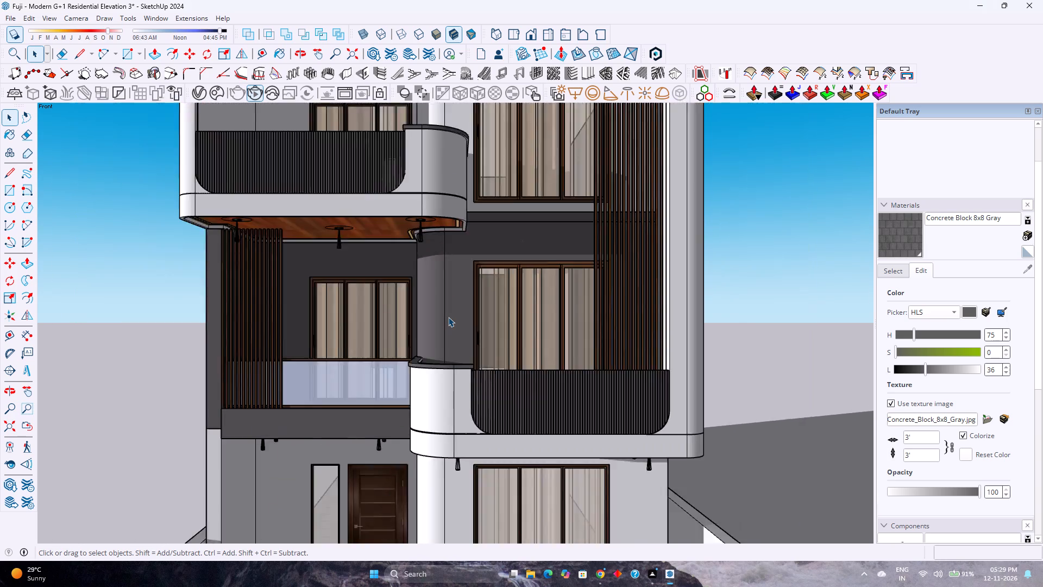
pyautogui.scroll(3, 448, 317)
pyautogui.scroll(-4, 448, 317)
pyautogui.scroll(4, 448, 317)
pyautogui.scroll(-3, 448, 317)
pyautogui.scroll(3, 448, 317)
pyautogui.scroll(-4, 448, 317)
pyautogui.scroll(4, 448, 317)
pyautogui.scroll(-4, 448, 317)
pyautogui.scroll(4, 448, 317)
pyautogui.scroll(-2, 448, 317)
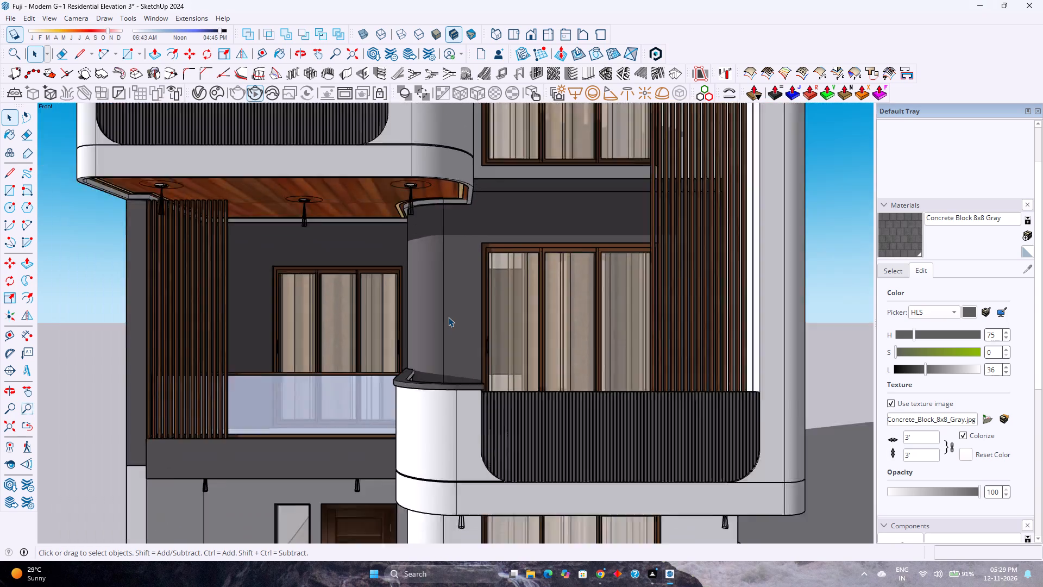
pyautogui.scroll(-2, 448, 317)
pyautogui.scroll(4, 448, 317)
pyautogui.scroll(-4, 448, 317)
pyautogui.scroll(3, 448, 317)
pyautogui.scroll(-3, 448, 317)
pyautogui.scroll(4, 448, 317)
pyautogui.scroll(-4, 448, 317)
pyautogui.scroll(3, 448, 317)
pyautogui.scroll(-3, 448, 317)
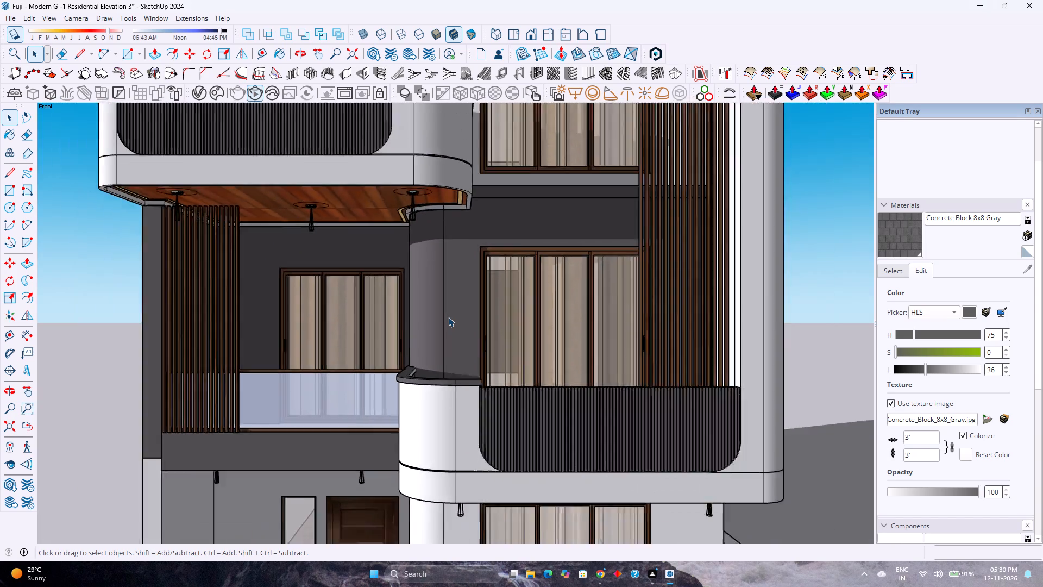
# Examine the middle floor's curved dark wall, sliding windows, glass railing and fluted balcony front from close up.
pyautogui.scroll(3, 448, 317)
pyautogui.scroll(-3, 448, 317)
pyautogui.scroll(3, 448, 317)
pyautogui.scroll(-4, 448, 317)
pyautogui.scroll(4, 448, 317)
pyautogui.scroll(-3, 448, 317)
pyautogui.scroll(3, 448, 317)
pyautogui.scroll(-3, 448, 317)
pyautogui.scroll(3, 448, 317)
pyautogui.scroll(-2, 448, 317)
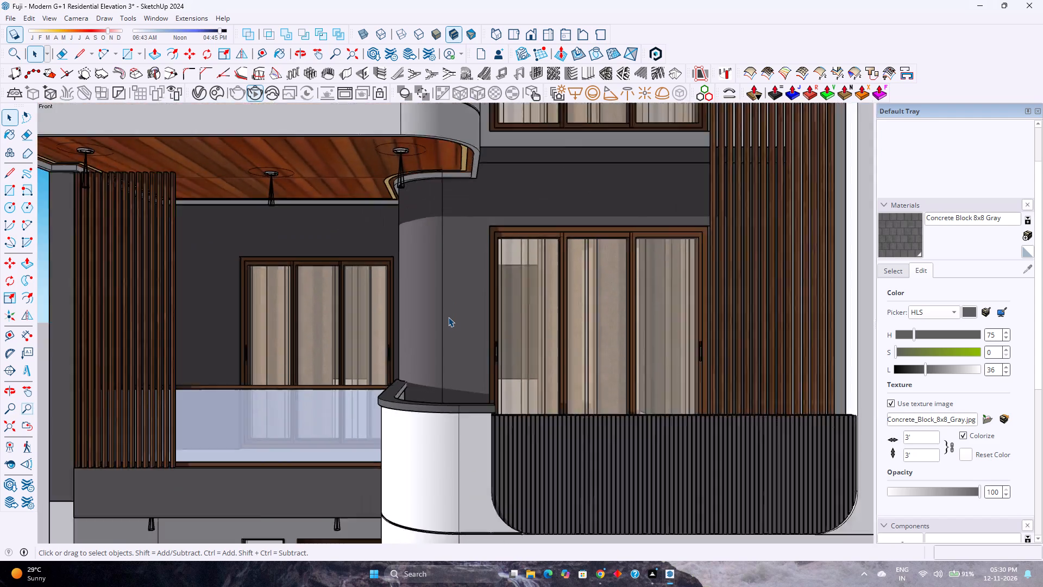
pyautogui.scroll(-1, 448, 317)
pyautogui.scroll(3, 448, 317)
pyautogui.scroll(-3, 448, 317)
pyautogui.scroll(3, 448, 317)
pyautogui.scroll(-3, 448, 317)
pyautogui.scroll(3, 448, 317)
pyautogui.scroll(-3, 448, 317)
pyautogui.scroll(3, 448, 317)
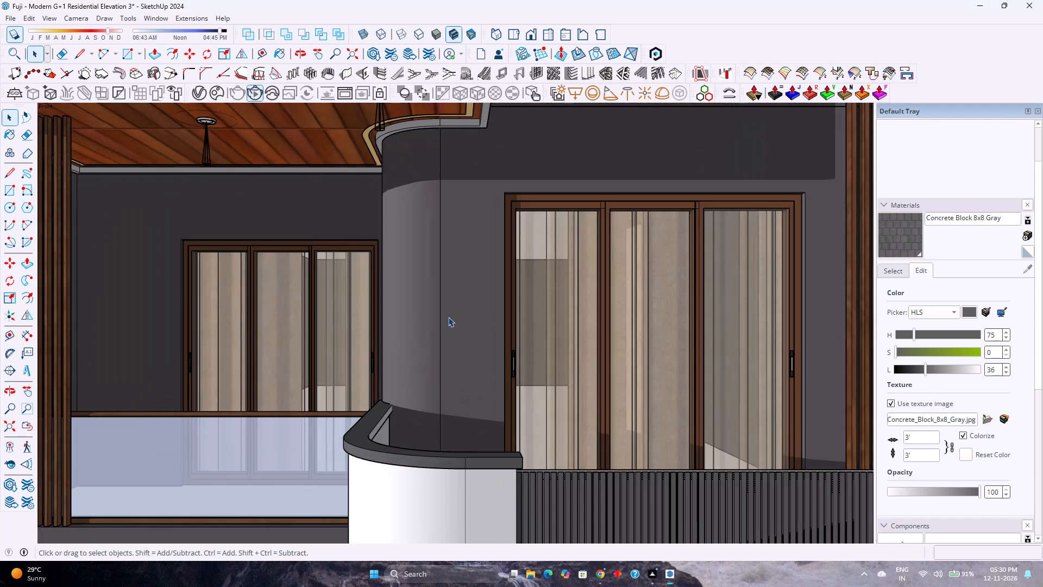
pyautogui.scroll(-2, 448, 317)
pyautogui.scroll(1, 448, 317)
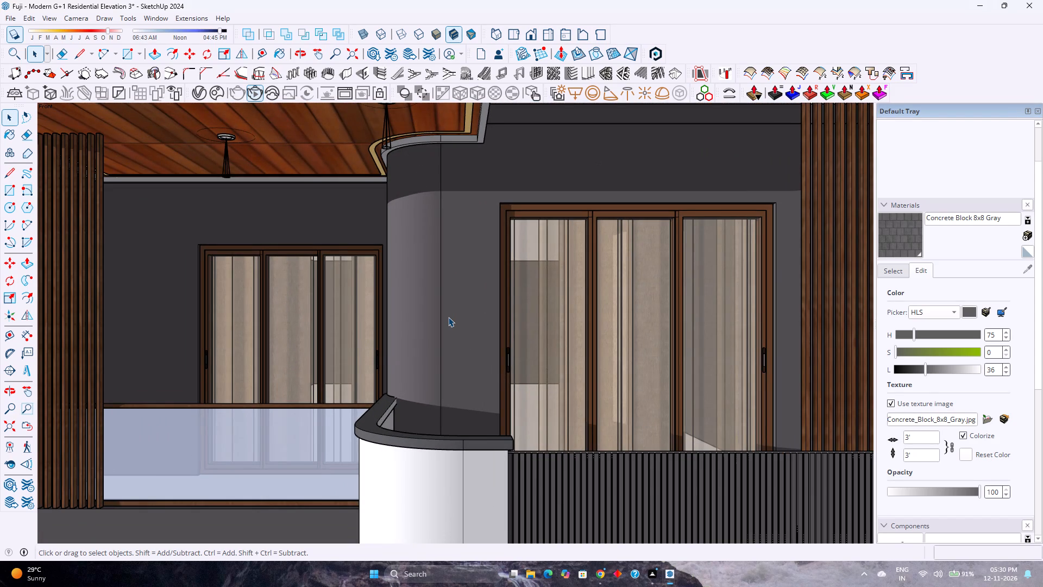
pyautogui.scroll(-2, 448, 317)
pyautogui.scroll(3, 448, 317)
pyautogui.scroll(-2, 448, 317)
pyautogui.scroll(2, 448, 317)
pyautogui.scroll(-3, 448, 317)
pyautogui.scroll(3, 448, 317)
pyautogui.scroll(-2, 448, 317)
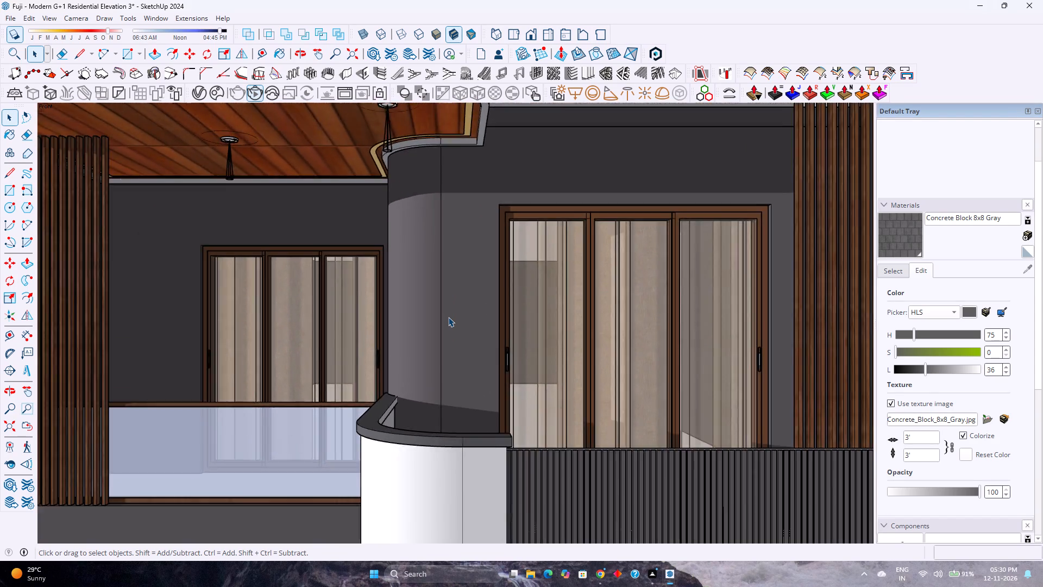
pyautogui.scroll(-1, 448, 317)
pyautogui.scroll(3, 448, 317)
pyautogui.scroll(-4, 448, 317)
pyautogui.scroll(4, 448, 317)
pyautogui.scroll(-4, 448, 317)
pyautogui.scroll(3, 448, 317)
pyautogui.scroll(-3, 448, 317)
pyautogui.scroll(4, 448, 317)
pyautogui.scroll(-4, 448, 317)
pyautogui.scroll(3, 448, 317)
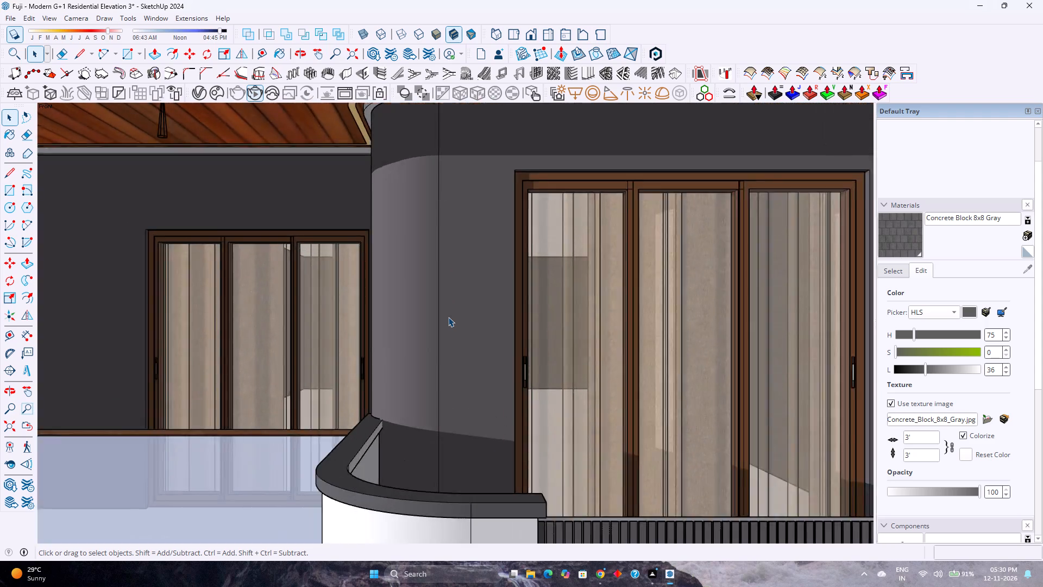
pyautogui.scroll(-3, 448, 317)
pyautogui.scroll(3, 448, 317)
pyautogui.scroll(-3, 448, 317)
pyautogui.scroll(3, 448, 317)
pyautogui.scroll(-3, 448, 317)
# Examine the whole front elevation from the roof parapet to the gate, boundary wall and base slab.
pyautogui.scroll(-8, 448, 317)
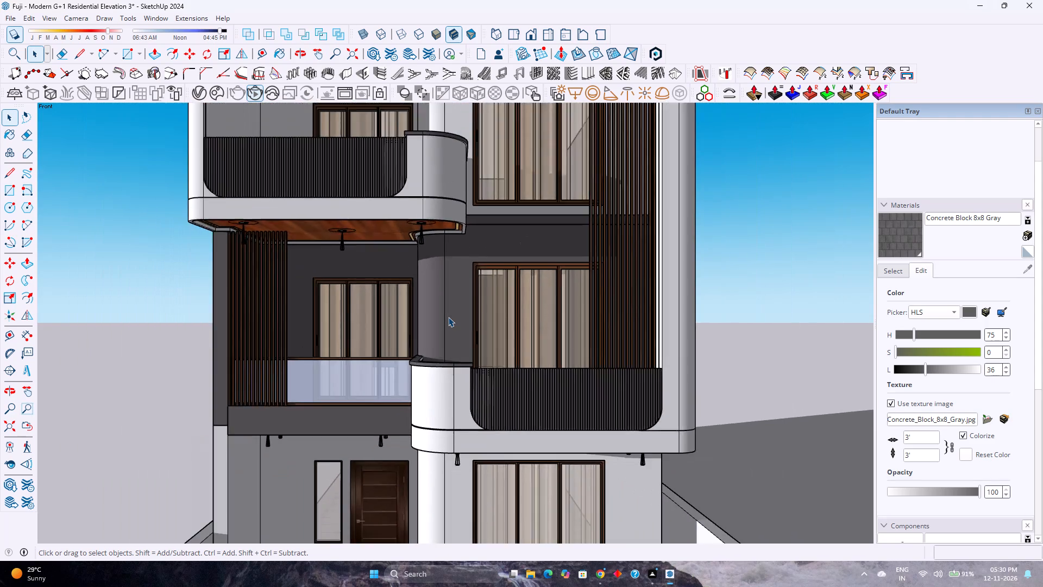
pyautogui.scroll(-3, 448, 317)
pyautogui.scroll(3, 448, 317)
pyautogui.scroll(-7, 448, 317)
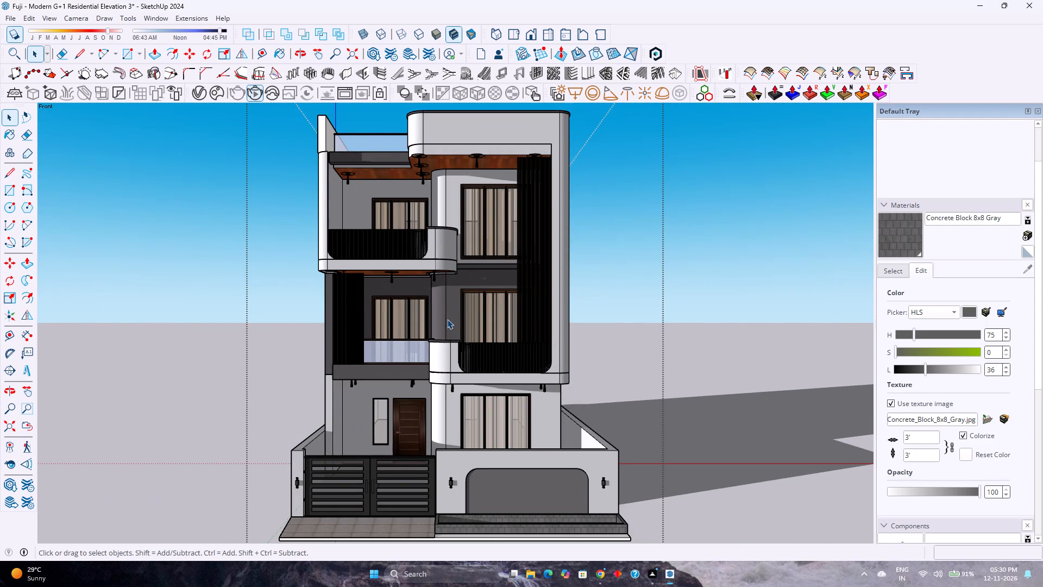
pyautogui.scroll(-2, 442, 300)
pyautogui.scroll(2, 442, 302)
pyautogui.scroll(-3, 442, 302)
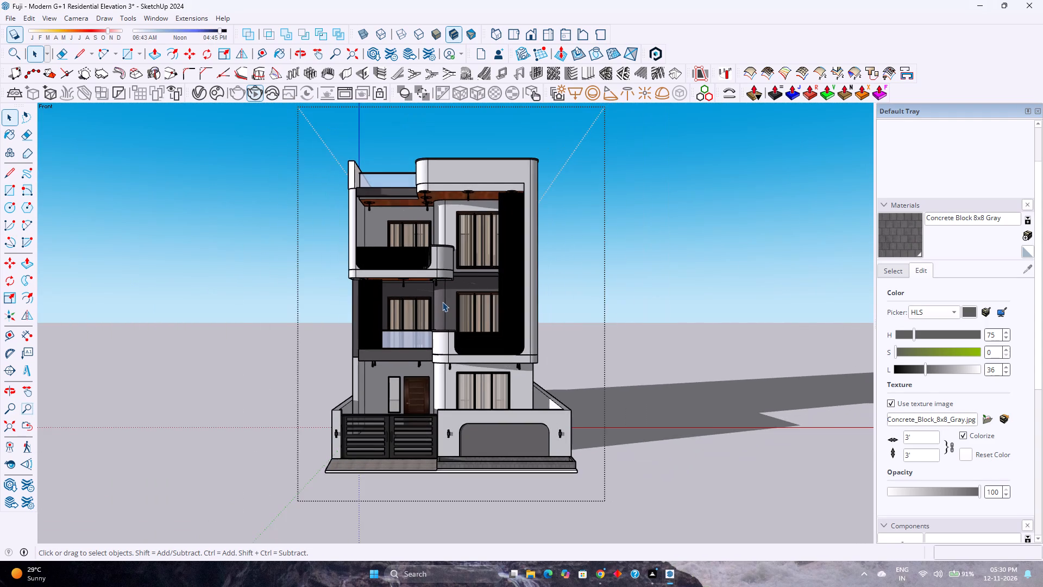
pyautogui.scroll(3, 442, 302)
pyautogui.scroll(-1, 442, 302)
pyautogui.scroll(1, 443, 303)
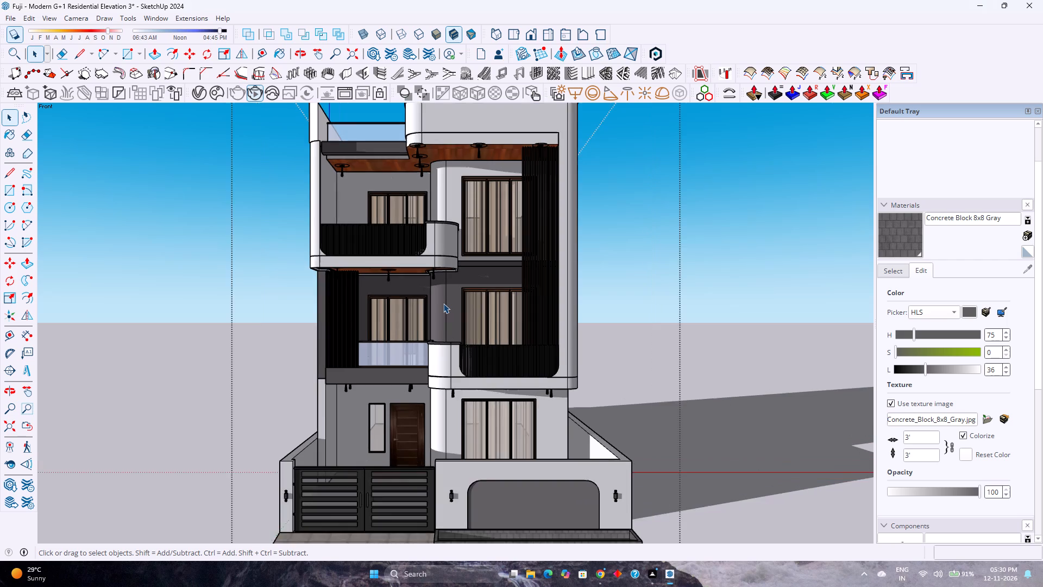
pyautogui.scroll(-1, 443, 303)
pyautogui.scroll(1, 443, 303)
pyautogui.scroll(-1, 443, 303)
pyautogui.scroll(1, 443, 303)
pyautogui.scroll(-1, 443, 305)
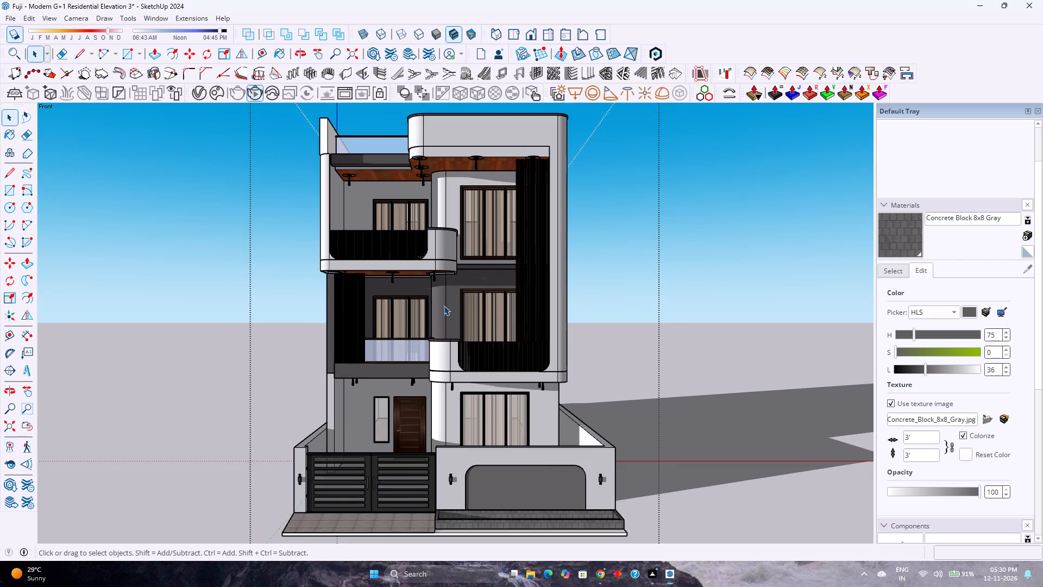
pyautogui.scroll(1, 444, 305)
pyautogui.scroll(-1, 444, 305)
pyautogui.scroll(1, 444, 305)
pyautogui.scroll(-1, 444, 305)
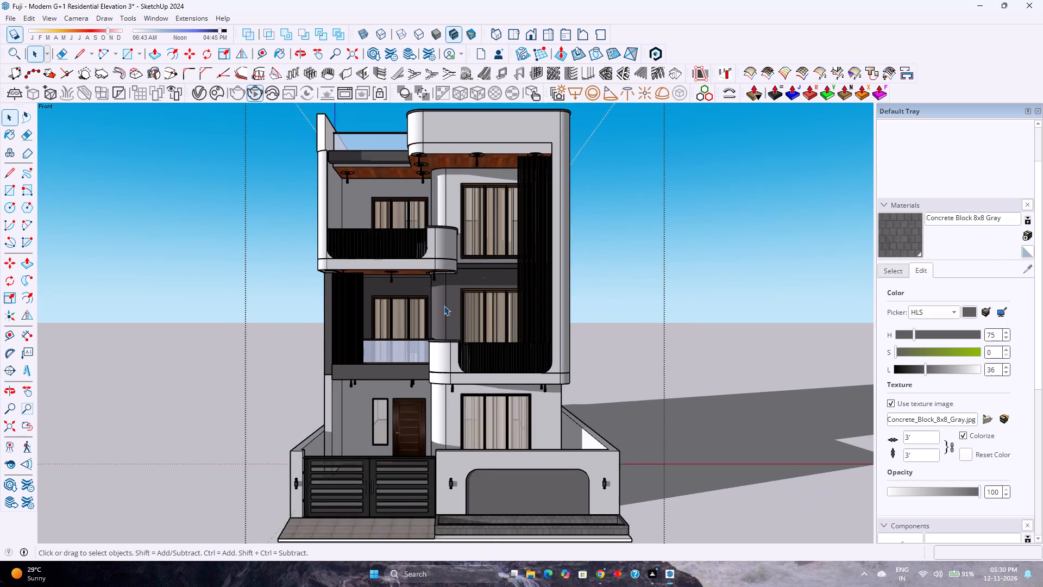
pyautogui.scroll(-1, 444, 305)
pyautogui.scroll(1, 444, 305)
pyautogui.scroll(-1, 444, 305)
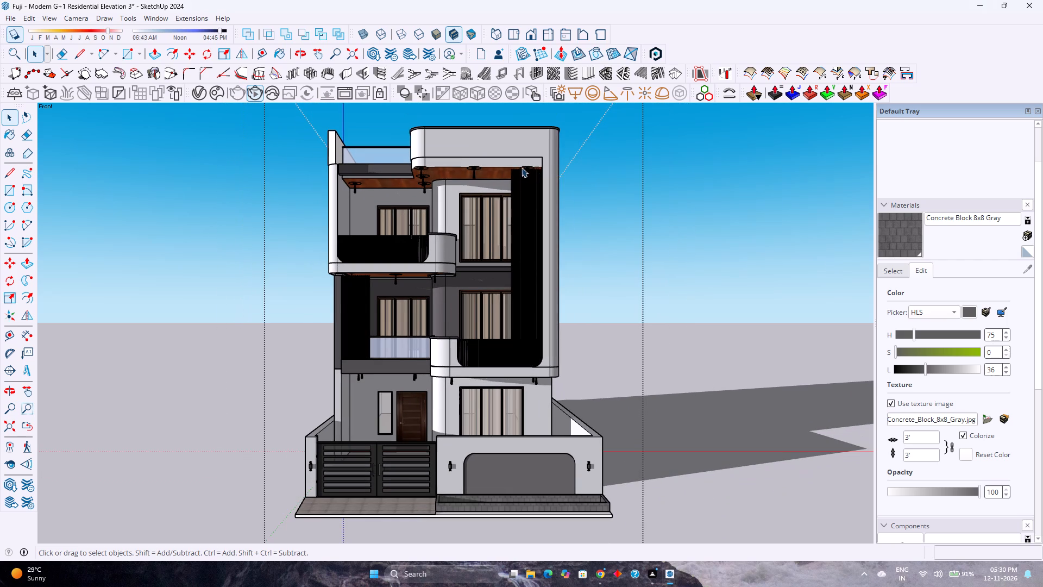
# Review the full building in the standard front view, comparing the overall facade with its balconies, louvres and ground-floor openings.
pyautogui.click(530, 40)
pyautogui.click(12, 424)
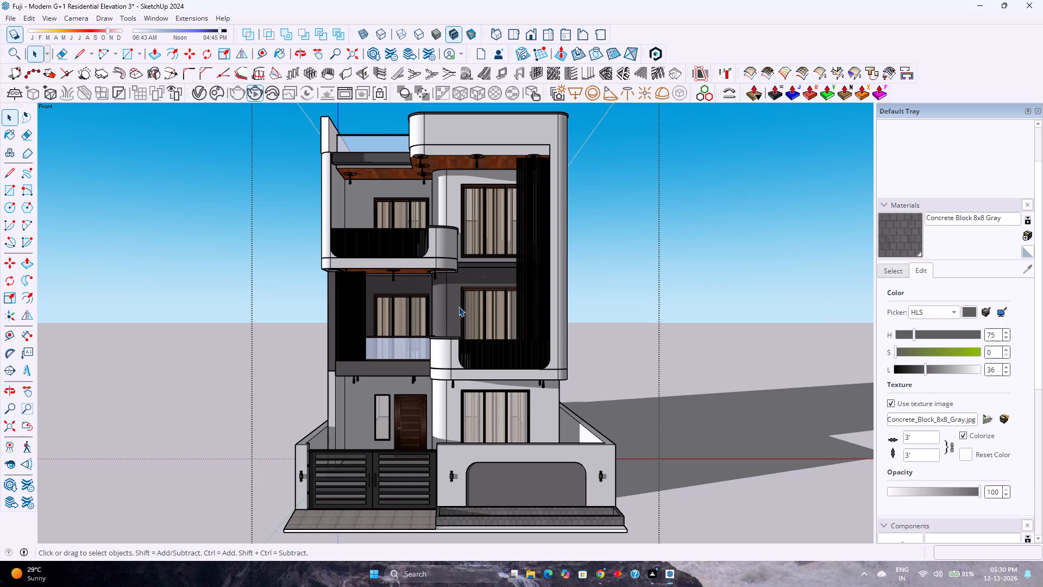
pyautogui.scroll(1, 446, 303)
pyautogui.scroll(-2, 446, 303)
pyautogui.scroll(1, 446, 303)
pyautogui.scroll(-1, 446, 303)
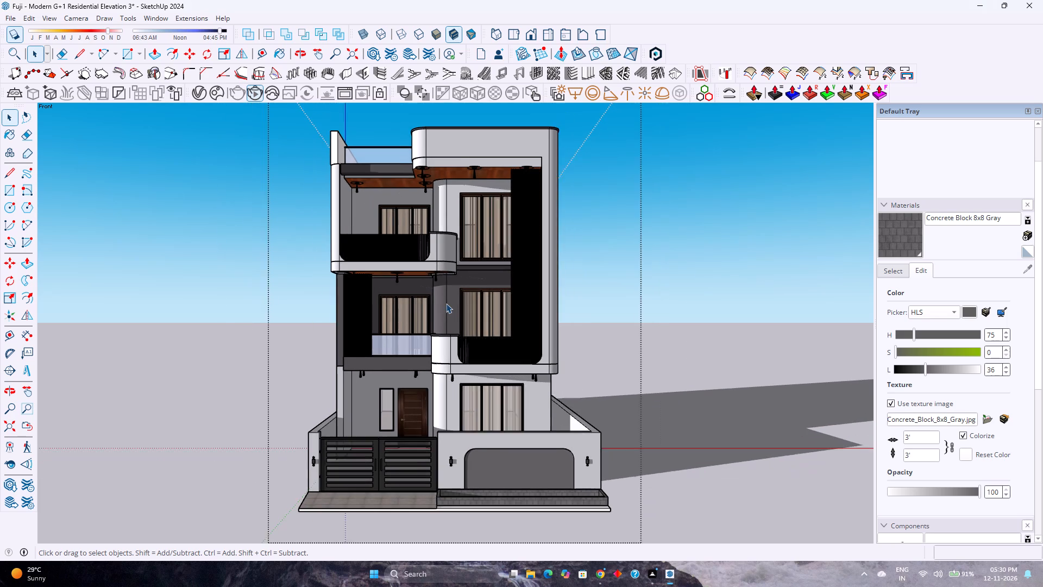
pyautogui.scroll(1, 446, 303)
pyautogui.scroll(-1, 446, 303)
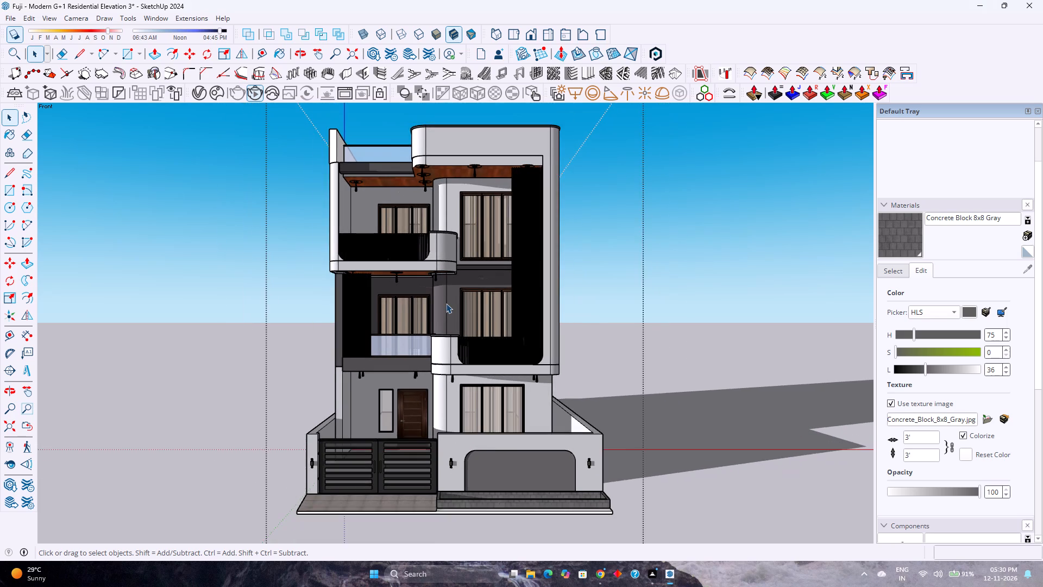
pyautogui.scroll(1, 446, 303)
pyautogui.scroll(-1, 446, 303)
pyautogui.scroll(1, 446, 303)
pyautogui.scroll(-2, 446, 303)
pyautogui.scroll(2, 446, 303)
pyautogui.scroll(-2, 446, 303)
pyautogui.scroll(2, 446, 303)
pyautogui.scroll(-2, 446, 303)
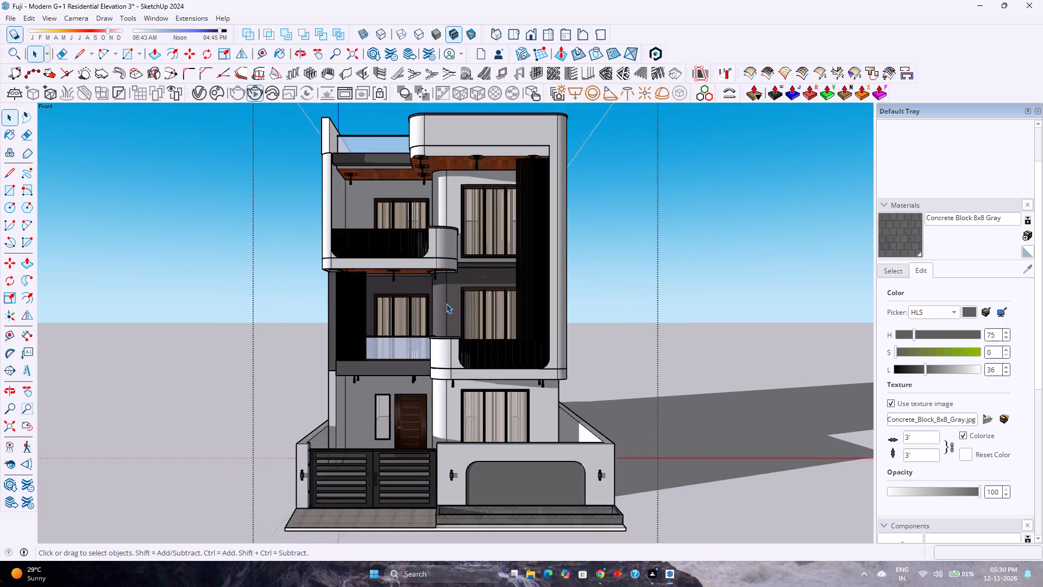
pyautogui.scroll(2, 446, 303)
pyautogui.scroll(-3, 446, 303)
pyautogui.scroll(3, 446, 303)
pyautogui.scroll(-3, 446, 303)
pyautogui.scroll(3, 446, 303)
pyautogui.scroll(-3, 446, 303)
pyautogui.scroll(3, 446, 303)
pyautogui.scroll(-3, 446, 303)
pyautogui.scroll(3, 446, 303)
pyautogui.scroll(-3, 446, 303)
pyautogui.scroll(3, 446, 303)
pyautogui.scroll(-3, 446, 303)
pyautogui.scroll(3, 446, 303)
pyautogui.scroll(-3, 446, 303)
pyautogui.scroll(3, 446, 303)
pyautogui.scroll(-3, 446, 303)
pyautogui.scroll(3, 446, 303)
pyautogui.scroll(-3, 446, 303)
pyautogui.scroll(3, 446, 303)
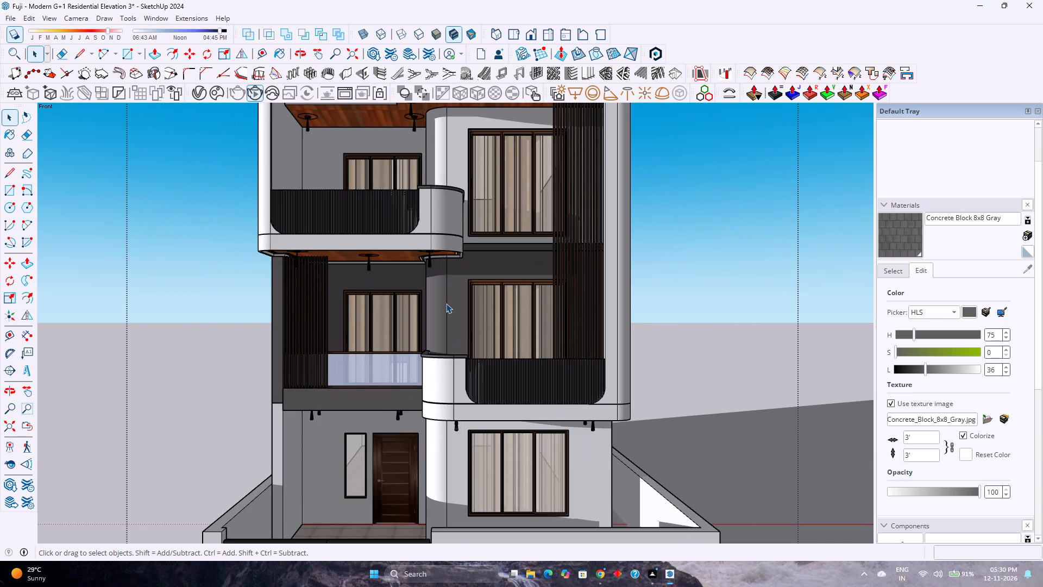
pyautogui.scroll(-3, 446, 303)
pyautogui.scroll(3, 446, 303)
pyautogui.scroll(-3, 446, 303)
pyautogui.scroll(3, 446, 303)
pyautogui.scroll(-2, 446, 303)
pyautogui.scroll(2, 446, 303)
pyautogui.scroll(-3, 446, 303)
pyautogui.scroll(3, 446, 303)
pyautogui.scroll(-3, 446, 303)
pyautogui.scroll(3, 446, 303)
pyautogui.scroll(-3, 446, 303)
pyautogui.scroll(2, 446, 303)
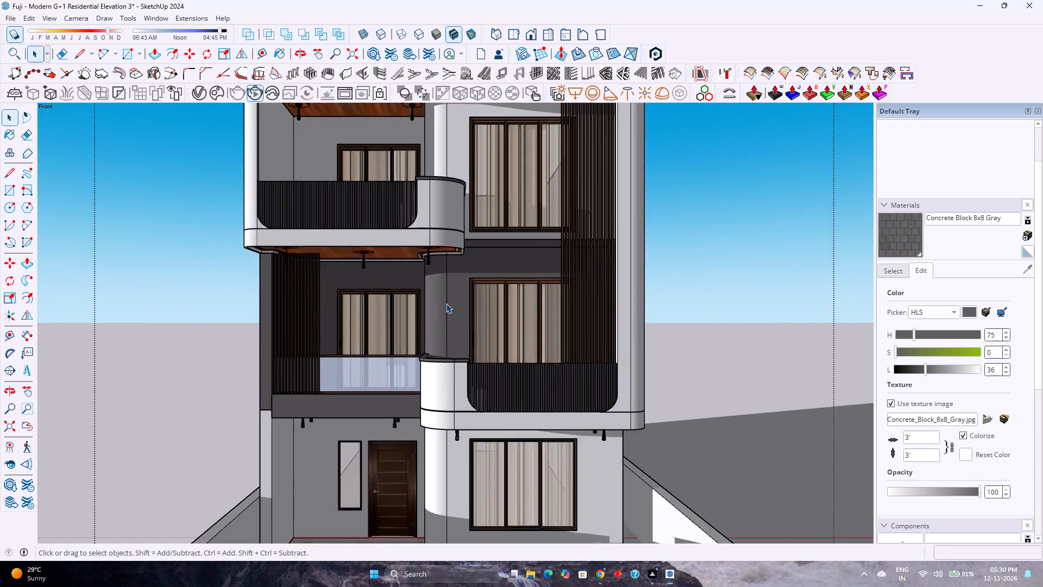
pyautogui.scroll(-6, 446, 303)
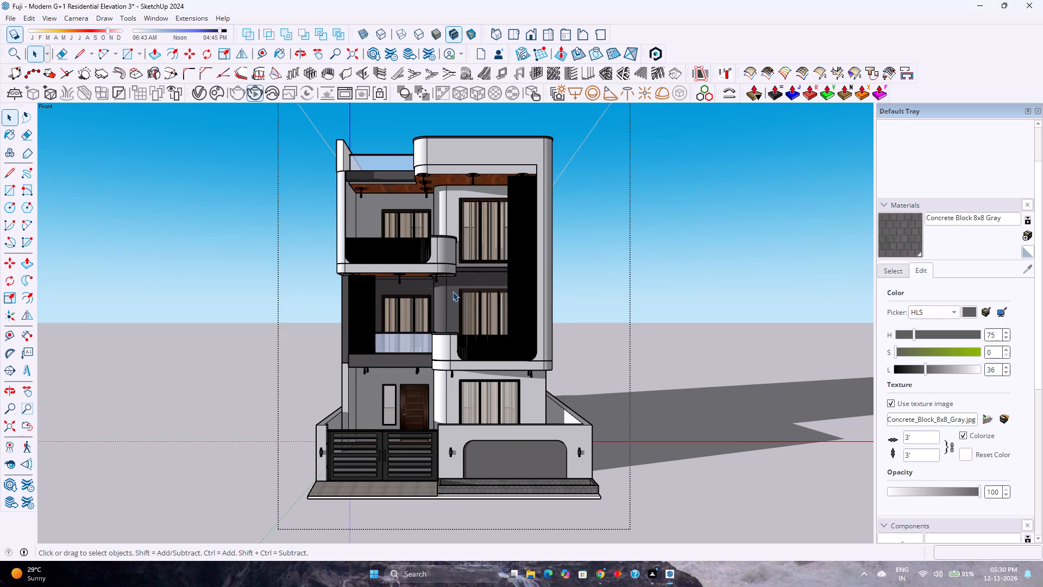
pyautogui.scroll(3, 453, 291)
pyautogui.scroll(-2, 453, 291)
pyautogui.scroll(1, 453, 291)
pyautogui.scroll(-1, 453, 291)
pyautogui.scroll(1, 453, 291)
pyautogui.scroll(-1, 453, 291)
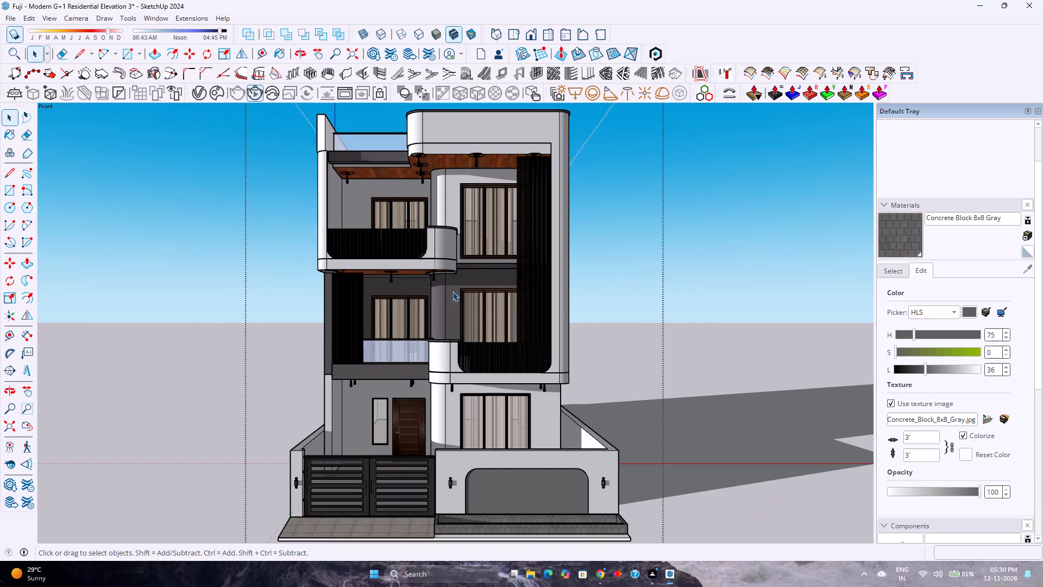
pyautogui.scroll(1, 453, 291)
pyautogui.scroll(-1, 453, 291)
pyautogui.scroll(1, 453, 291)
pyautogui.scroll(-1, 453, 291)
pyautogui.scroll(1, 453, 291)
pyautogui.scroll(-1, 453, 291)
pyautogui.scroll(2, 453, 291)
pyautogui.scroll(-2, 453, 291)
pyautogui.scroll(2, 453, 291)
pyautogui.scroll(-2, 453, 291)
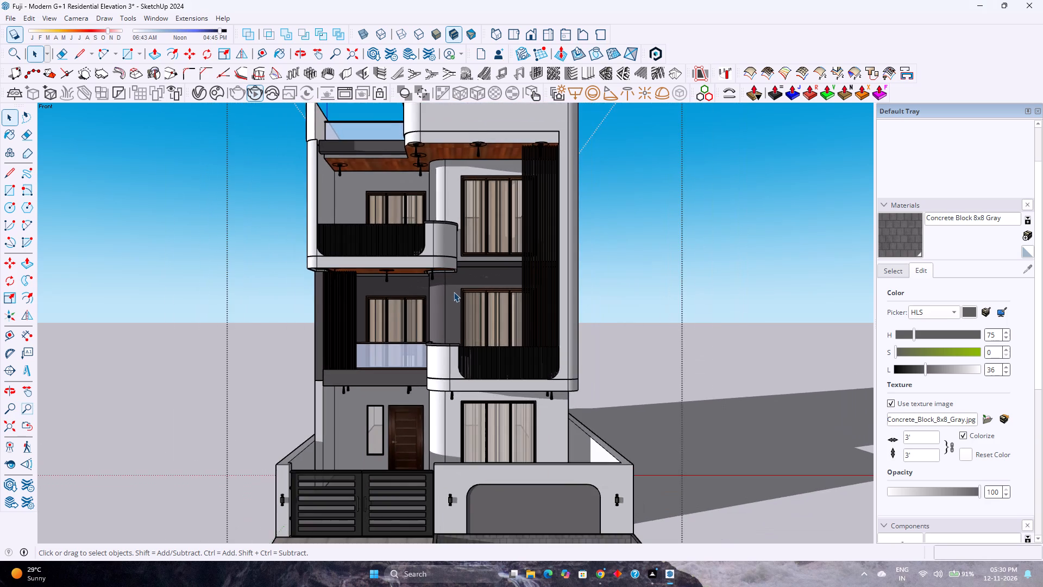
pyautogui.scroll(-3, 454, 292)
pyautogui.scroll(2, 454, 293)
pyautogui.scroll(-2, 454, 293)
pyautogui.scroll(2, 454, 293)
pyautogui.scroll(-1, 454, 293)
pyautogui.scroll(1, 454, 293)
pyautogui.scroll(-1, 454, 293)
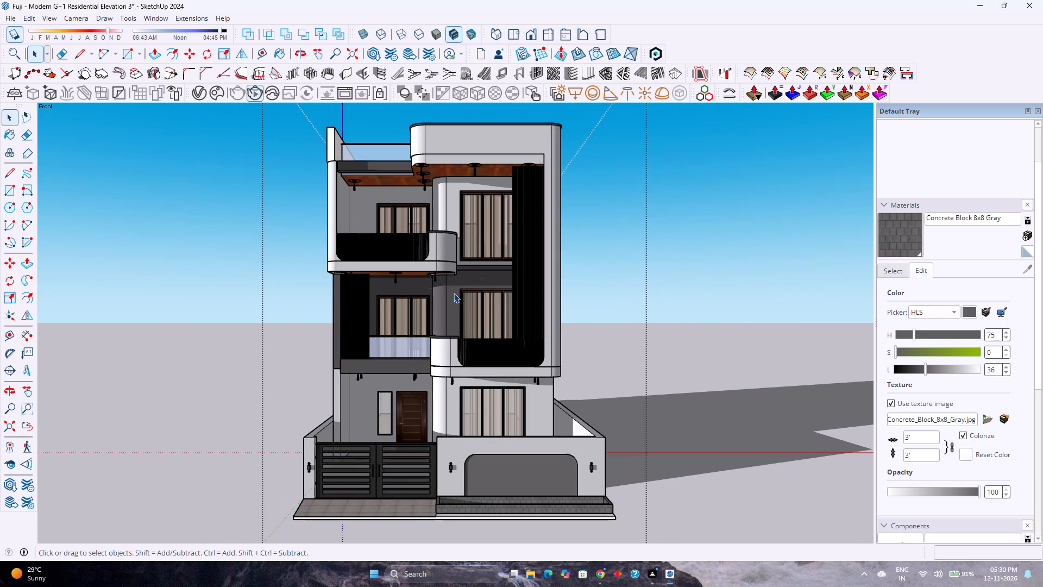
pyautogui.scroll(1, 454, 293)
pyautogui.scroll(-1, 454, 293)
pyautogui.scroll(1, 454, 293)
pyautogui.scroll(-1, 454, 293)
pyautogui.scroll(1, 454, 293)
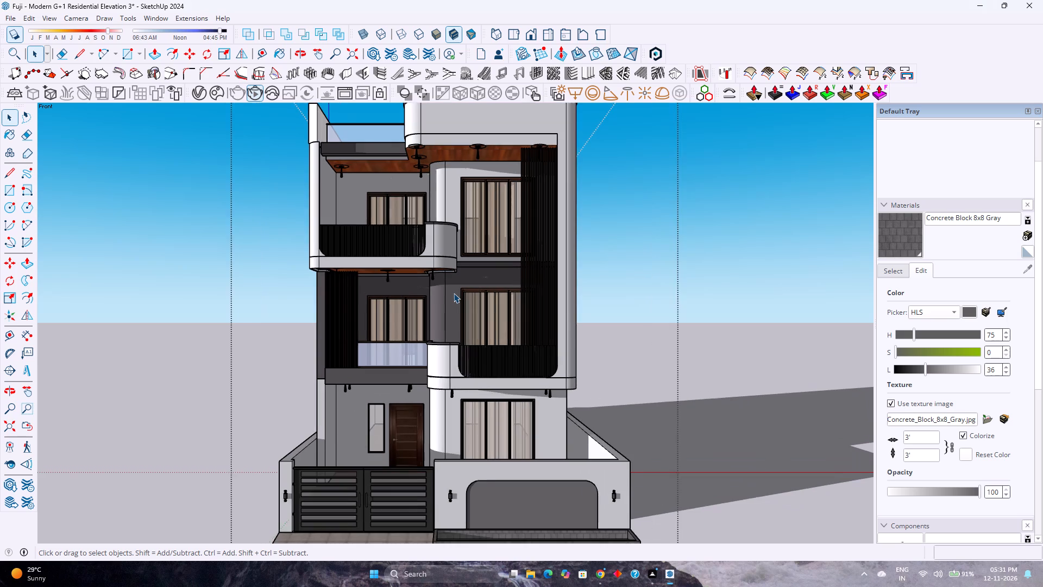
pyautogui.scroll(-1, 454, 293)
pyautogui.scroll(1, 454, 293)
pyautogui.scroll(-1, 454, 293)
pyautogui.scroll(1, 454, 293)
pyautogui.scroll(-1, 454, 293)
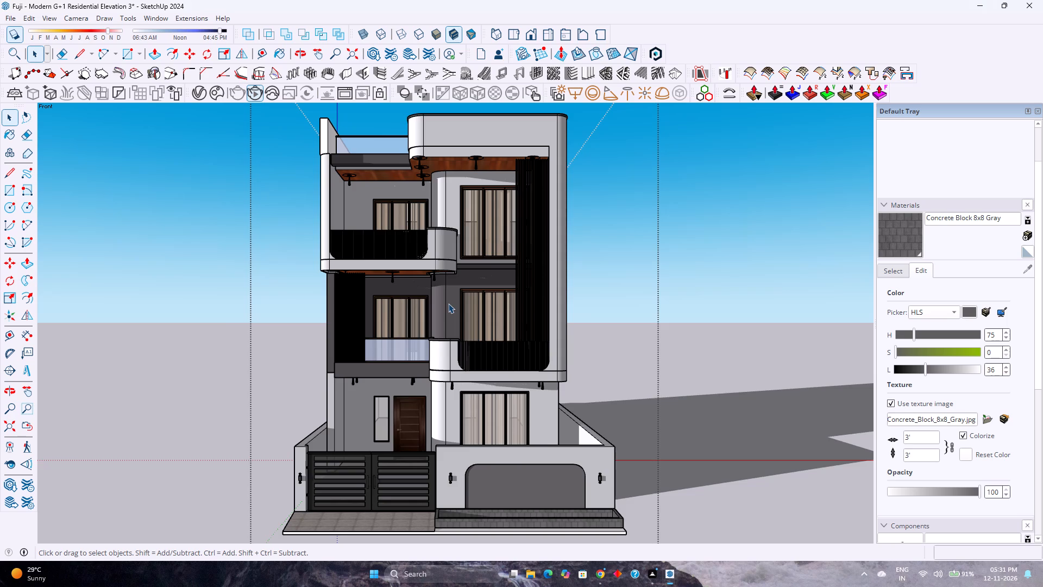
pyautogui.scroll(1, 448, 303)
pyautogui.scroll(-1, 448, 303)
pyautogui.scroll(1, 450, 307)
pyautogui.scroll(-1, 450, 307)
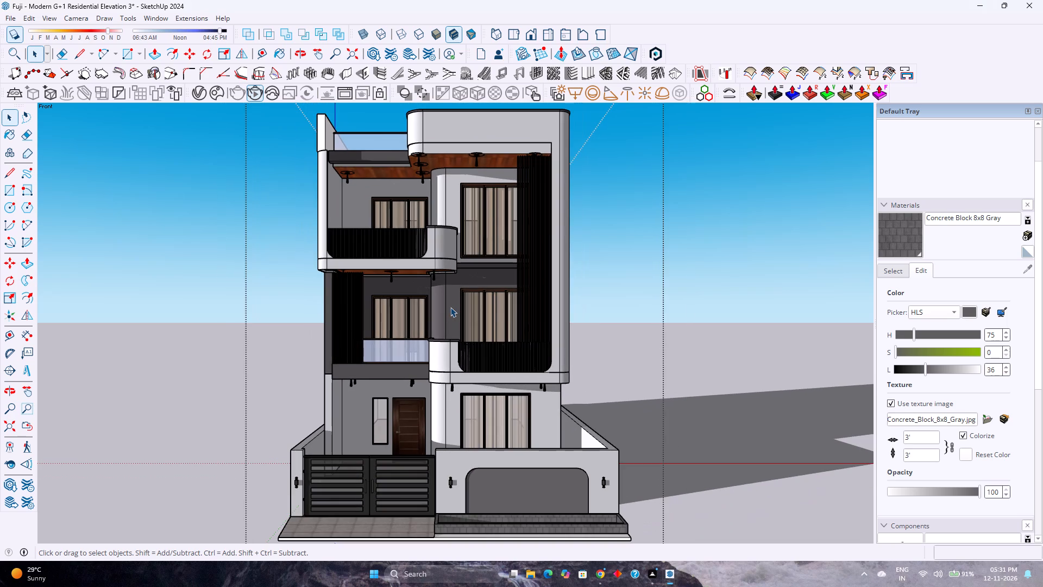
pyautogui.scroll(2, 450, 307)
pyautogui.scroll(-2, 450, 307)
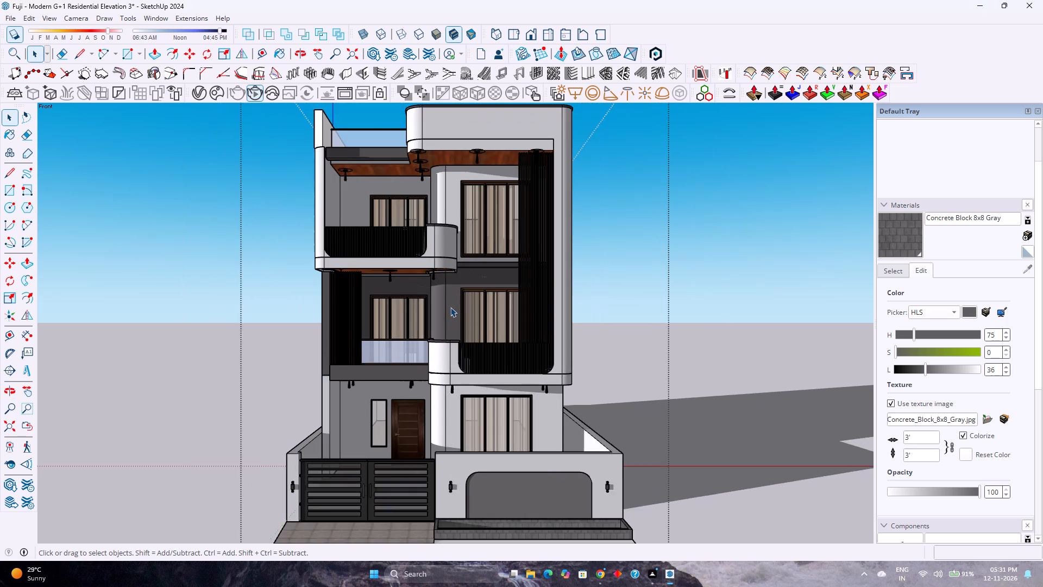
# Examine the front facade near and far, covering the balconies, vertical louvres, curtained windows, entrance door and boundary wall.
pyautogui.scroll(1, 450, 307)
pyautogui.scroll(-1, 450, 307)
pyautogui.scroll(1, 450, 307)
pyautogui.scroll(-2, 450, 307)
pyautogui.scroll(3, 450, 307)
pyautogui.scroll(-3, 450, 307)
pyautogui.scroll(2, 443, 289)
pyautogui.scroll(-3, 443, 289)
pyautogui.scroll(2, 443, 289)
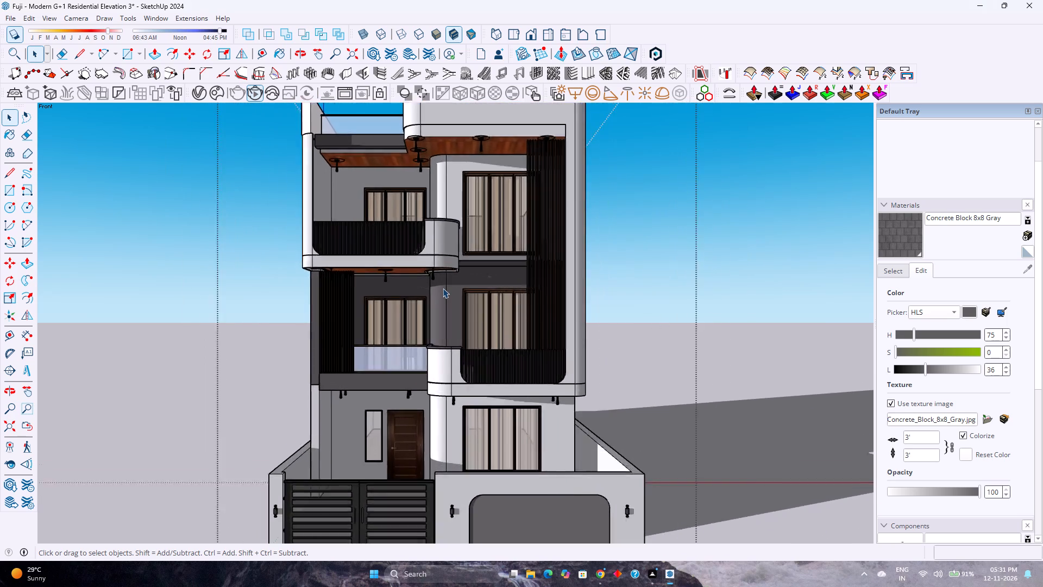
pyautogui.scroll(-2, 443, 288)
pyautogui.scroll(2, 443, 288)
pyautogui.scroll(-2, 444, 291)
pyautogui.scroll(3, 444, 291)
pyautogui.scroll(-3, 444, 291)
pyautogui.scroll(3, 444, 291)
pyautogui.scroll(-3, 444, 291)
pyautogui.scroll(3, 444, 291)
pyautogui.scroll(-6, 444, 291)
pyautogui.scroll(3, 444, 291)
pyautogui.scroll(-3, 444, 291)
pyautogui.scroll(3, 444, 291)
pyautogui.scroll(-3, 444, 291)
pyautogui.scroll(3, 444, 291)
pyautogui.scroll(-3, 444, 291)
pyautogui.scroll(3, 444, 291)
pyautogui.scroll(-3, 444, 291)
pyautogui.moveTo(444, 291); pyautogui.dragTo(447, 284, button='right')
pyautogui.scroll(1, 445, 288)
pyautogui.scroll(-4, 447, 284)
pyautogui.scroll(4, 447, 284)
pyautogui.click(234, 299)
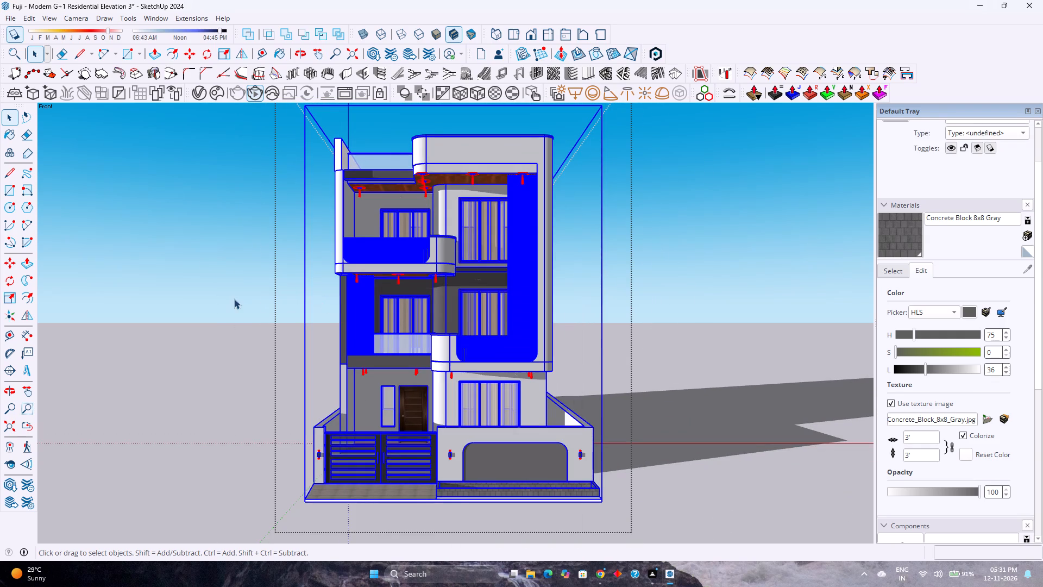
pyautogui.doubleClick(443, 313)
pyautogui.scroll(3, 443, 313)
pyautogui.scroll(-2, 443, 313)
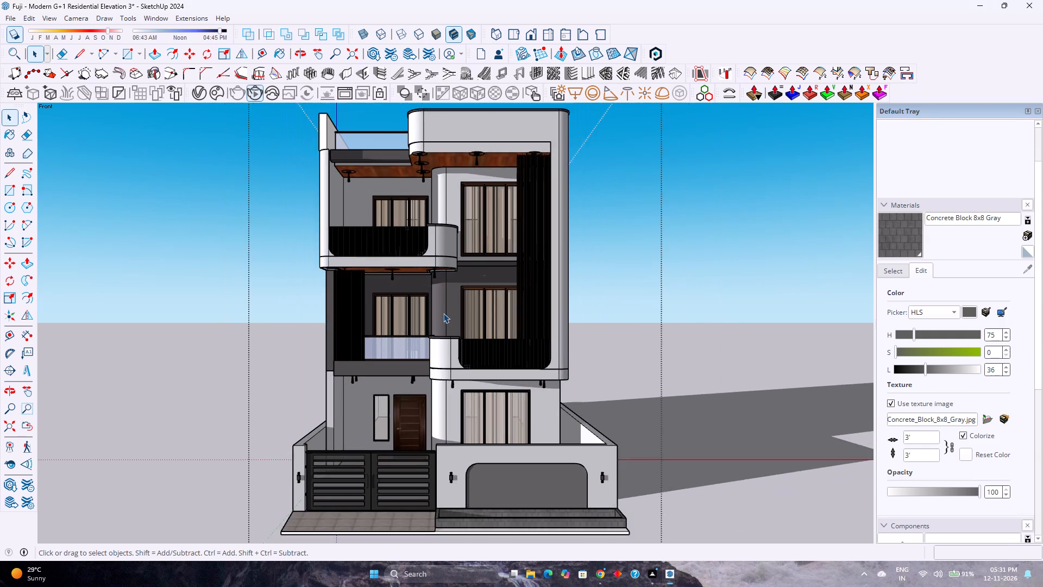
pyautogui.scroll(-1, 443, 313)
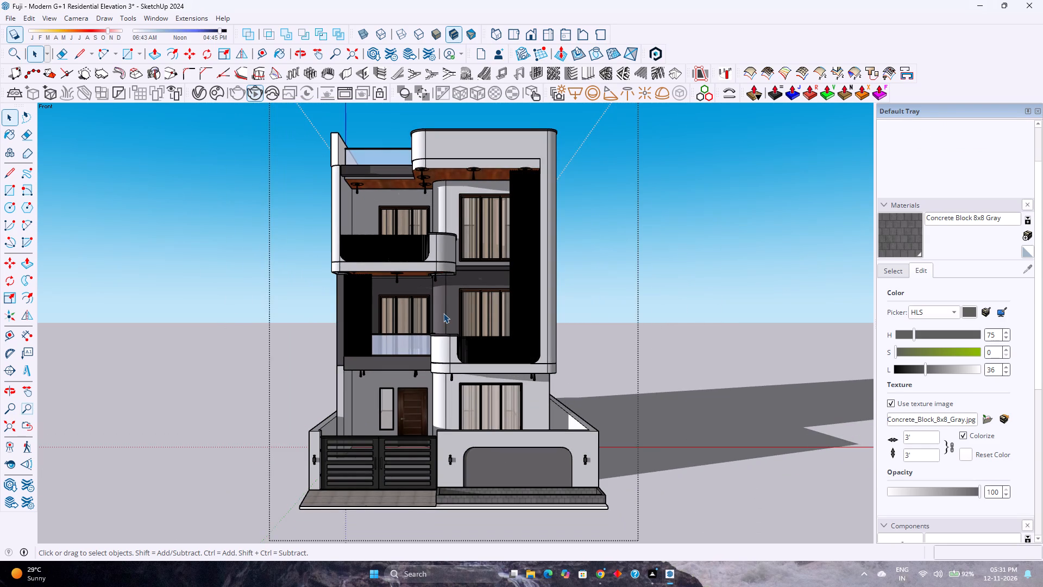
pyautogui.scroll(-2, 443, 313)
pyautogui.scroll(2, 443, 313)
pyautogui.scroll(-2, 443, 313)
pyautogui.scroll(2, 443, 313)
pyautogui.scroll(-3, 443, 313)
pyautogui.scroll(3, 443, 313)
pyautogui.scroll(-3, 443, 313)
pyautogui.scroll(3, 443, 313)
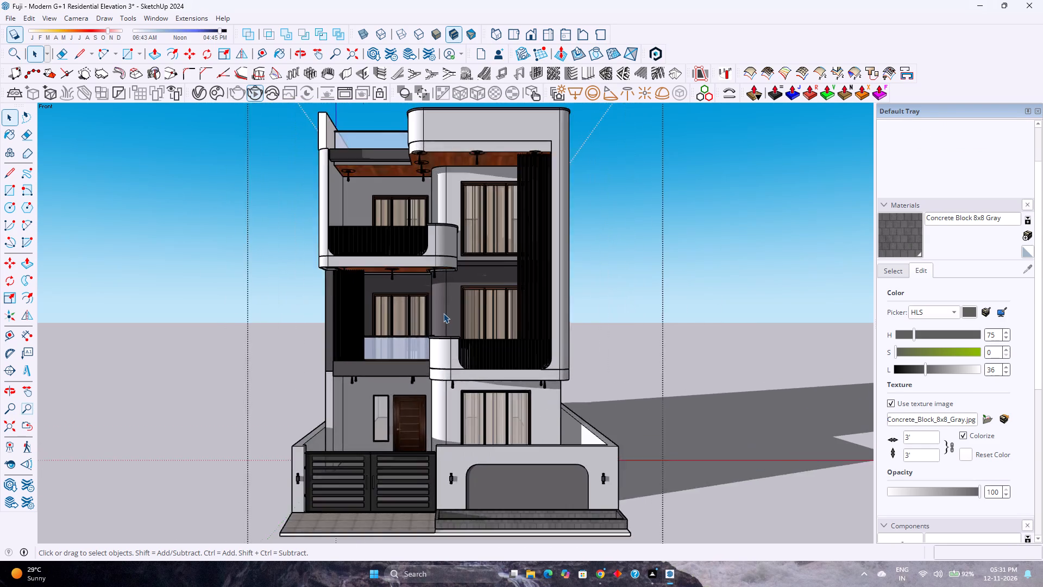
pyautogui.scroll(-3, 443, 313)
pyautogui.scroll(3, 443, 313)
pyautogui.scroll(-2, 443, 313)
pyautogui.scroll(2, 443, 313)
pyautogui.scroll(-3, 443, 313)
pyautogui.scroll(3, 443, 313)
pyautogui.scroll(-3, 443, 313)
pyautogui.scroll(3, 443, 313)
pyautogui.scroll(-3, 443, 313)
pyautogui.scroll(3, 443, 313)
pyautogui.scroll(-3, 443, 313)
pyautogui.scroll(3, 443, 313)
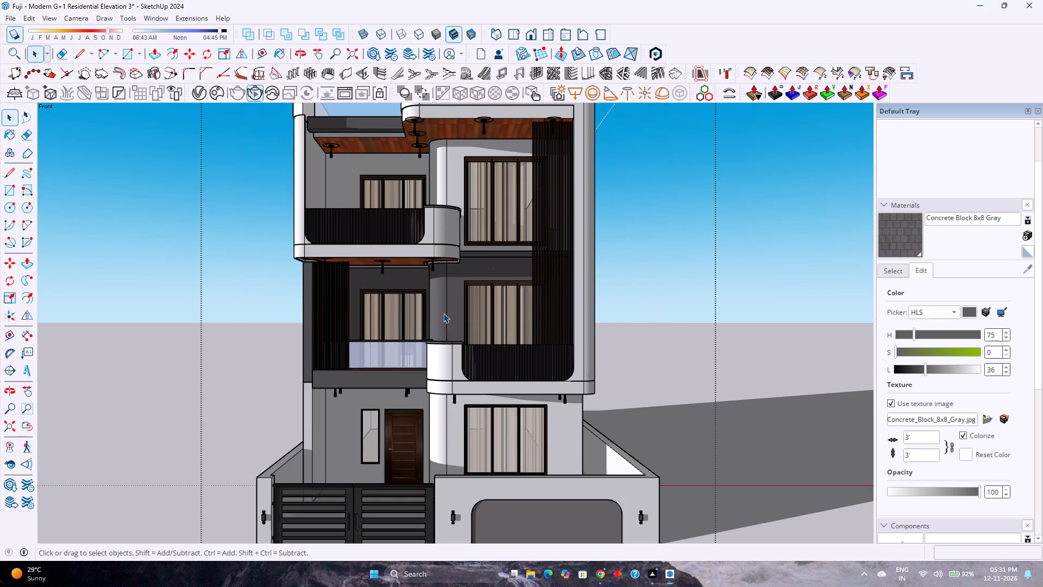
pyautogui.scroll(-2, 443, 313)
pyautogui.scroll(2, 443, 313)
pyautogui.scroll(-2, 443, 313)
pyautogui.scroll(2, 443, 313)
pyautogui.scroll(-3, 443, 313)
pyautogui.scroll(3, 443, 313)
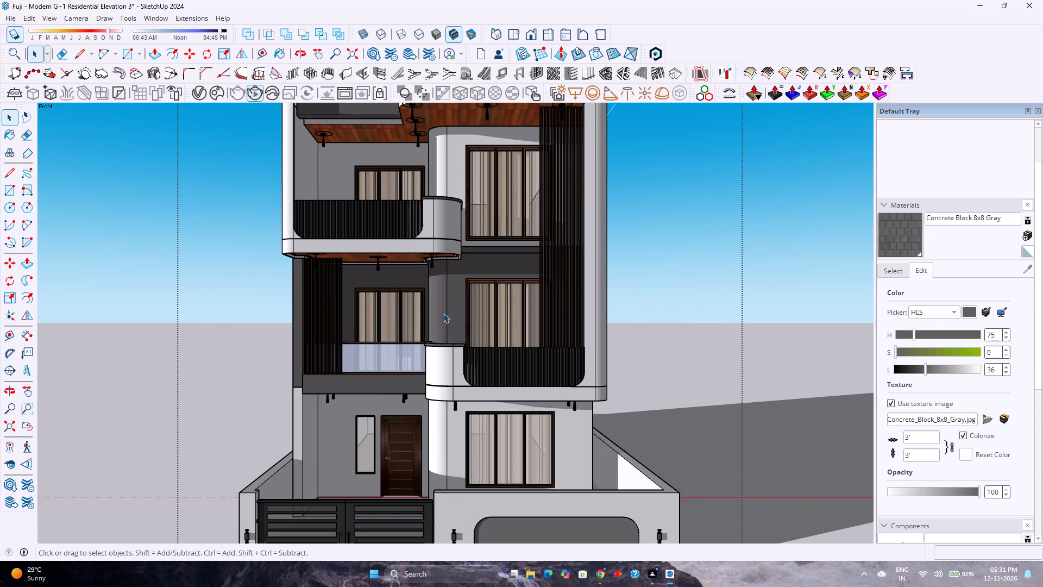
pyautogui.scroll(-3, 443, 313)
pyautogui.scroll(3, 443, 313)
pyautogui.scroll(-3, 443, 313)
pyautogui.scroll(3, 443, 313)
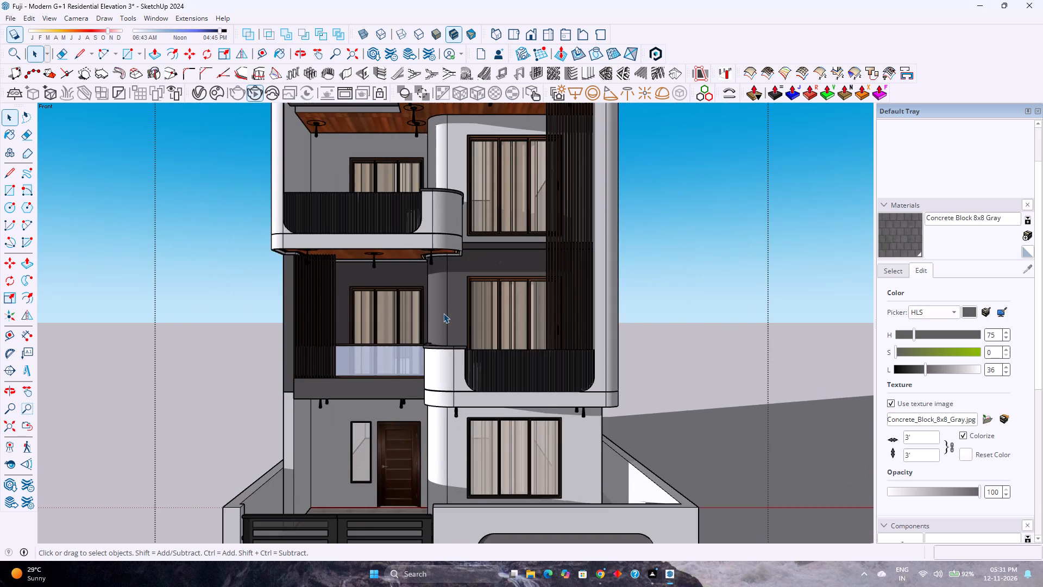
pyautogui.scroll(-3, 443, 313)
pyautogui.scroll(3, 443, 313)
pyautogui.scroll(-3, 443, 313)
pyautogui.scroll(3, 443, 313)
pyautogui.scroll(-3, 443, 313)
pyautogui.scroll(1, 443, 313)
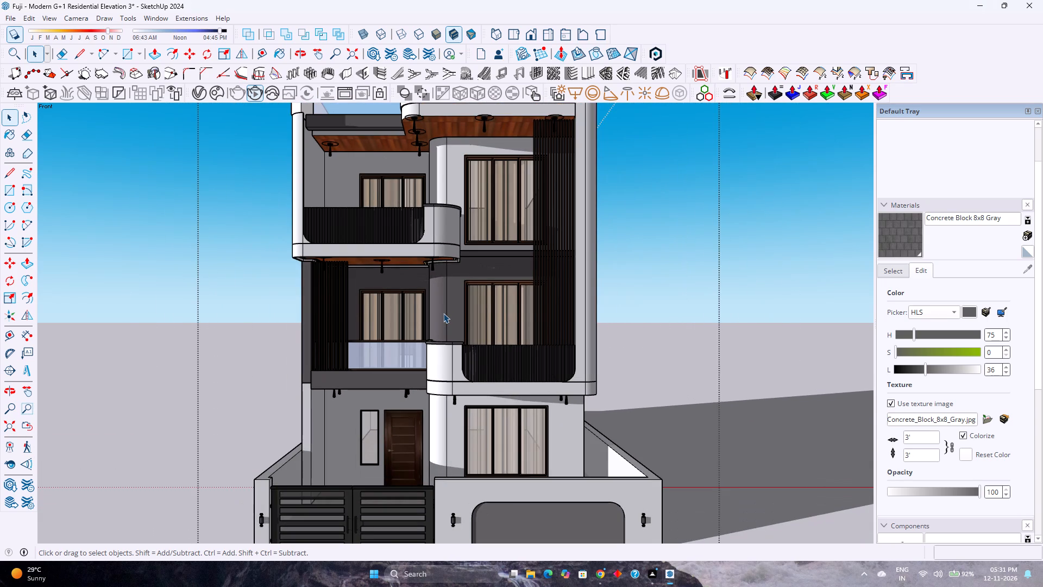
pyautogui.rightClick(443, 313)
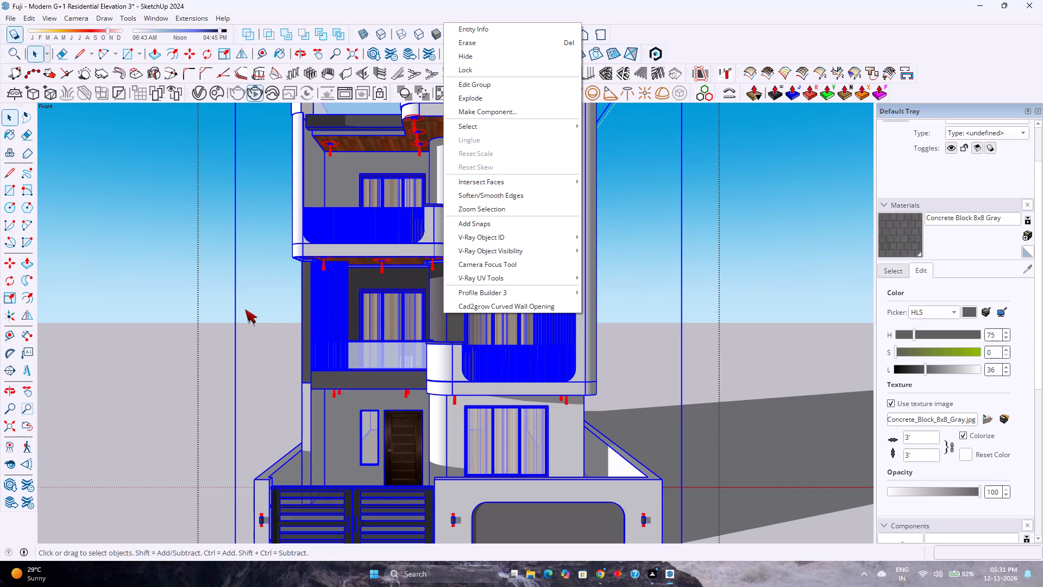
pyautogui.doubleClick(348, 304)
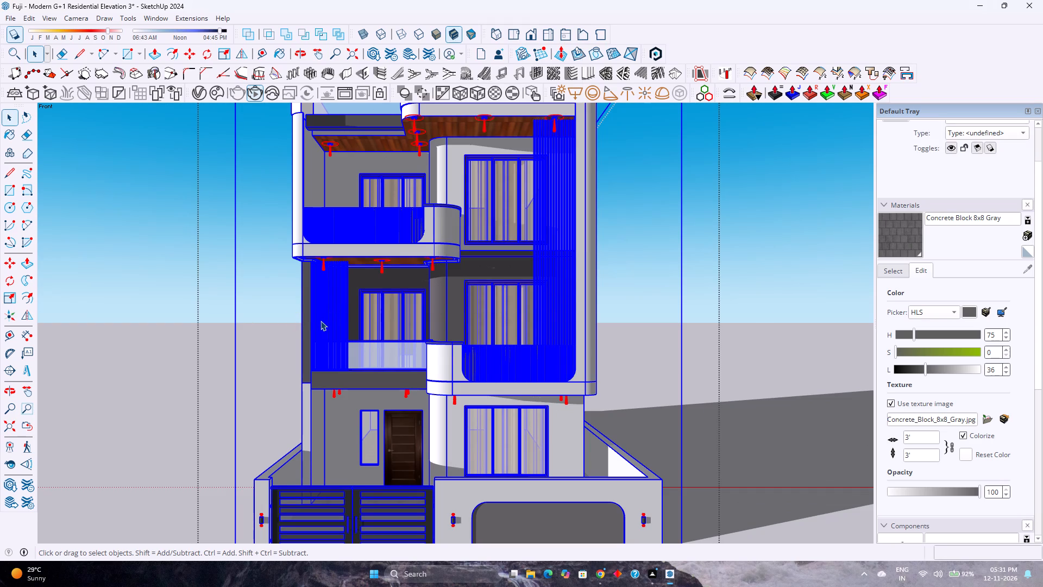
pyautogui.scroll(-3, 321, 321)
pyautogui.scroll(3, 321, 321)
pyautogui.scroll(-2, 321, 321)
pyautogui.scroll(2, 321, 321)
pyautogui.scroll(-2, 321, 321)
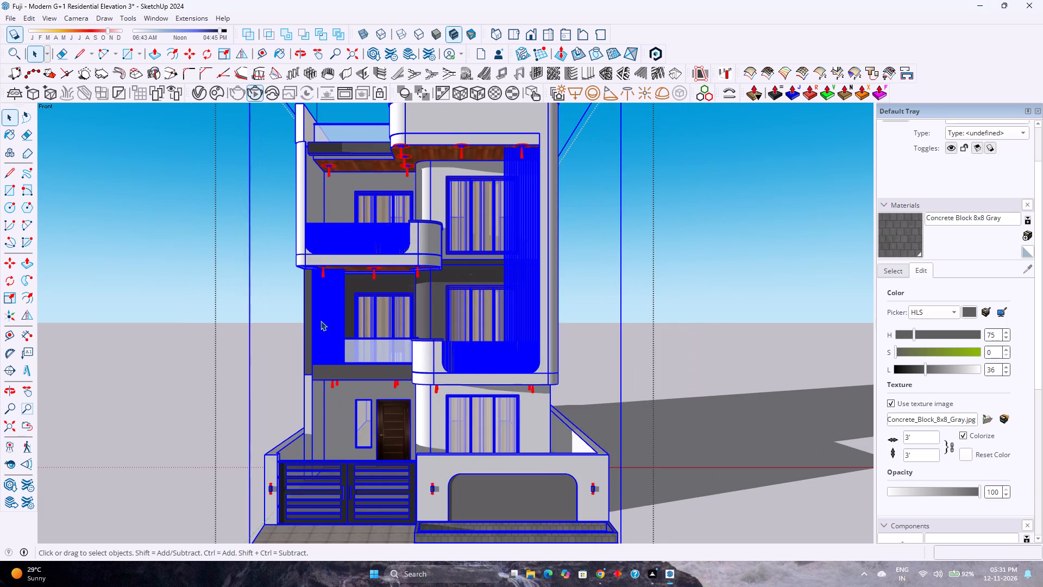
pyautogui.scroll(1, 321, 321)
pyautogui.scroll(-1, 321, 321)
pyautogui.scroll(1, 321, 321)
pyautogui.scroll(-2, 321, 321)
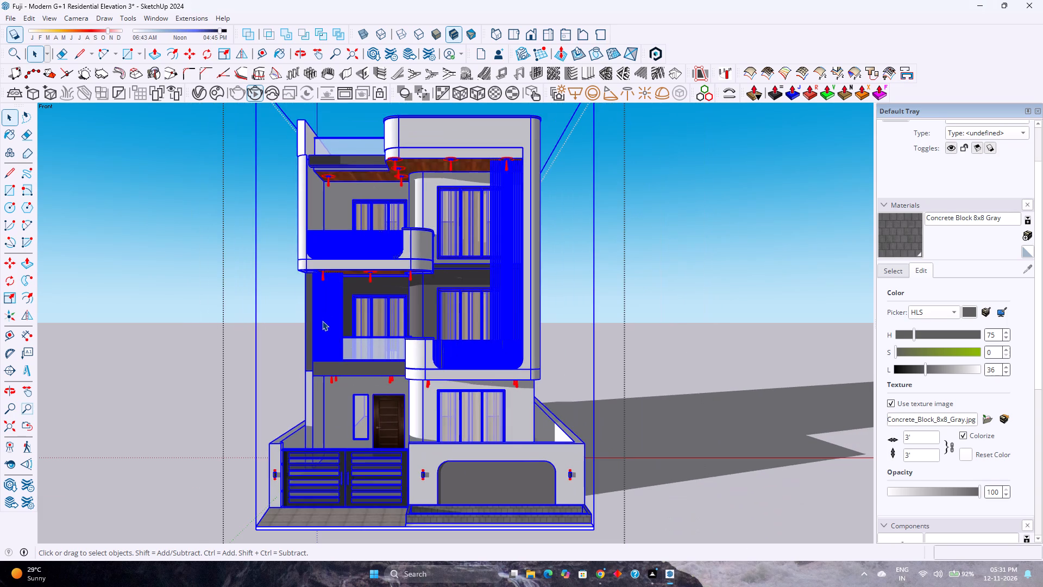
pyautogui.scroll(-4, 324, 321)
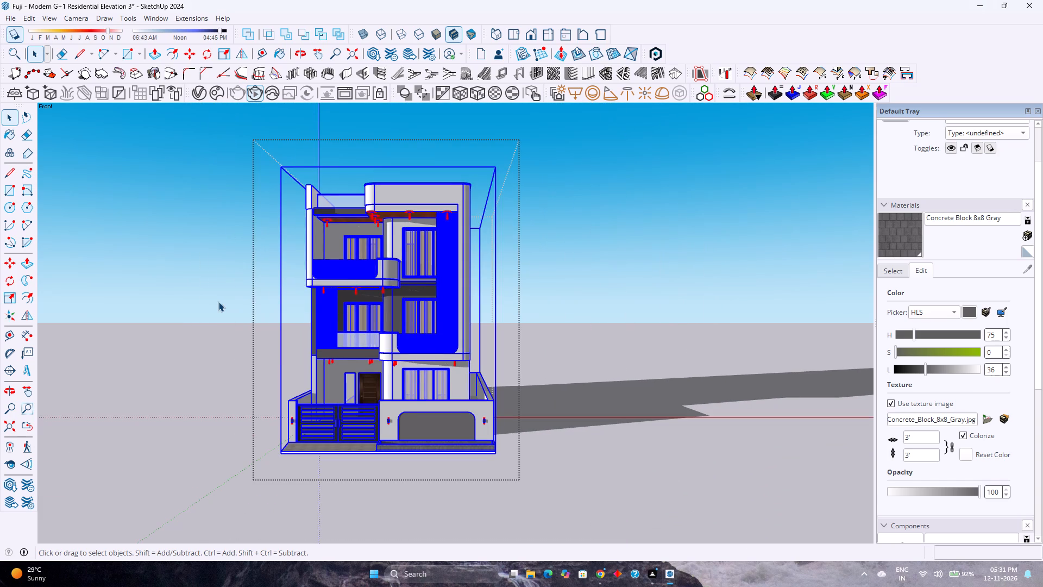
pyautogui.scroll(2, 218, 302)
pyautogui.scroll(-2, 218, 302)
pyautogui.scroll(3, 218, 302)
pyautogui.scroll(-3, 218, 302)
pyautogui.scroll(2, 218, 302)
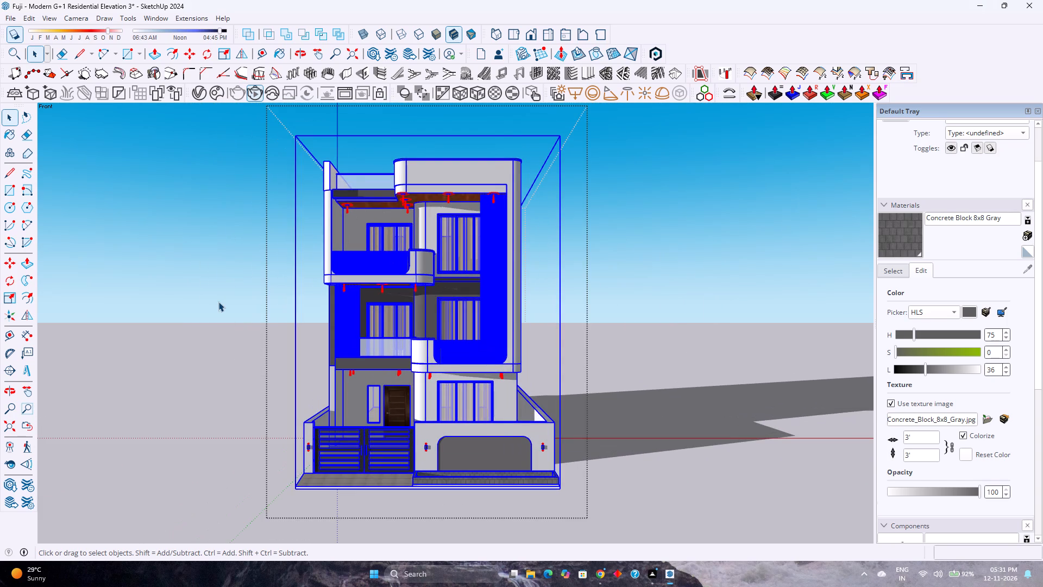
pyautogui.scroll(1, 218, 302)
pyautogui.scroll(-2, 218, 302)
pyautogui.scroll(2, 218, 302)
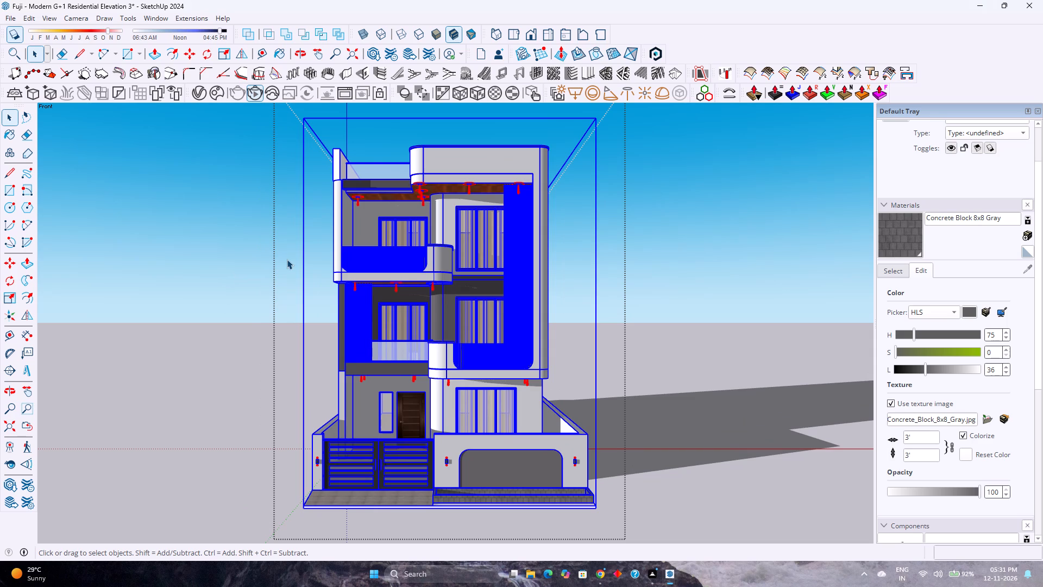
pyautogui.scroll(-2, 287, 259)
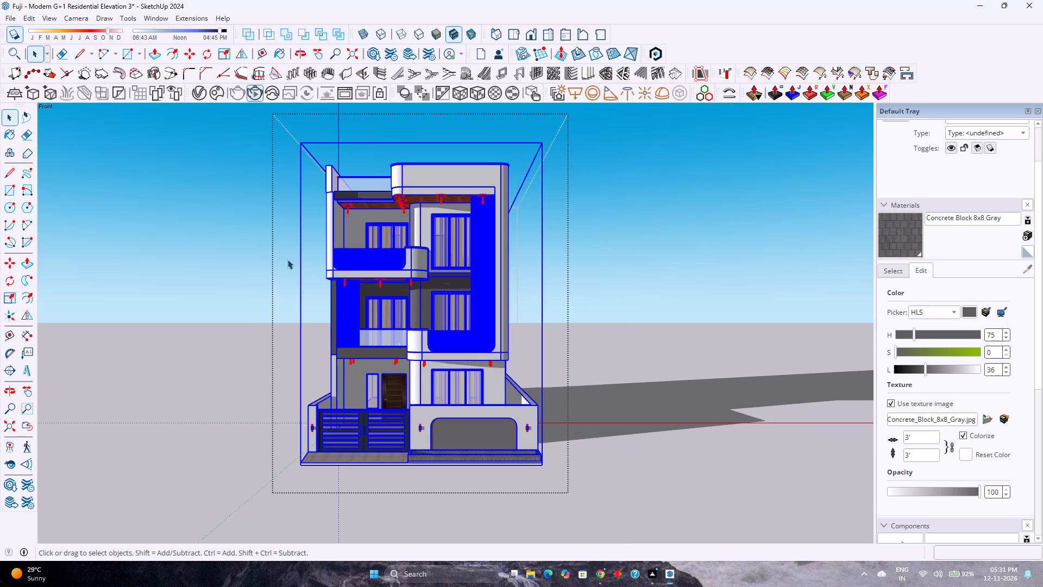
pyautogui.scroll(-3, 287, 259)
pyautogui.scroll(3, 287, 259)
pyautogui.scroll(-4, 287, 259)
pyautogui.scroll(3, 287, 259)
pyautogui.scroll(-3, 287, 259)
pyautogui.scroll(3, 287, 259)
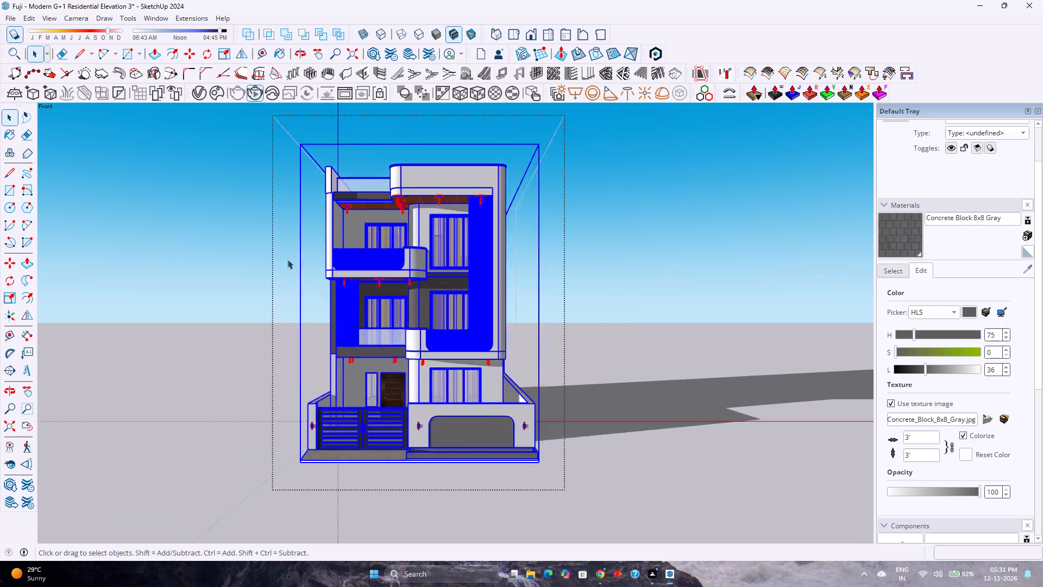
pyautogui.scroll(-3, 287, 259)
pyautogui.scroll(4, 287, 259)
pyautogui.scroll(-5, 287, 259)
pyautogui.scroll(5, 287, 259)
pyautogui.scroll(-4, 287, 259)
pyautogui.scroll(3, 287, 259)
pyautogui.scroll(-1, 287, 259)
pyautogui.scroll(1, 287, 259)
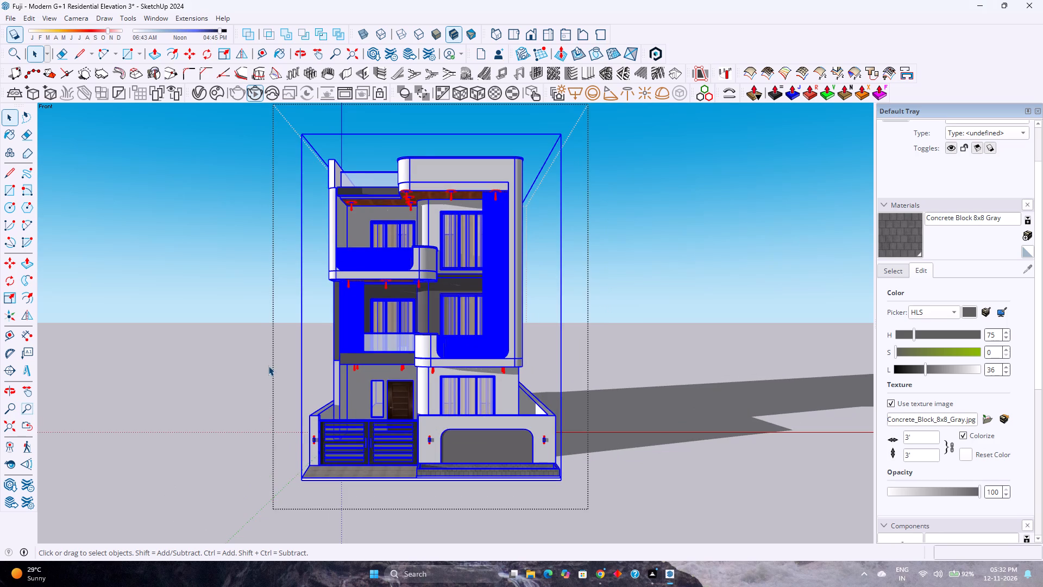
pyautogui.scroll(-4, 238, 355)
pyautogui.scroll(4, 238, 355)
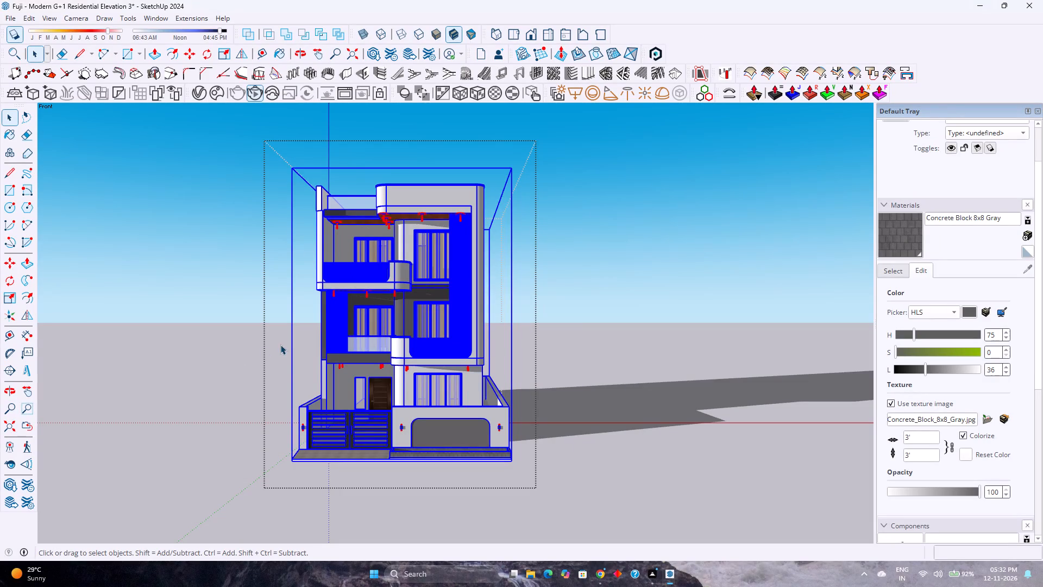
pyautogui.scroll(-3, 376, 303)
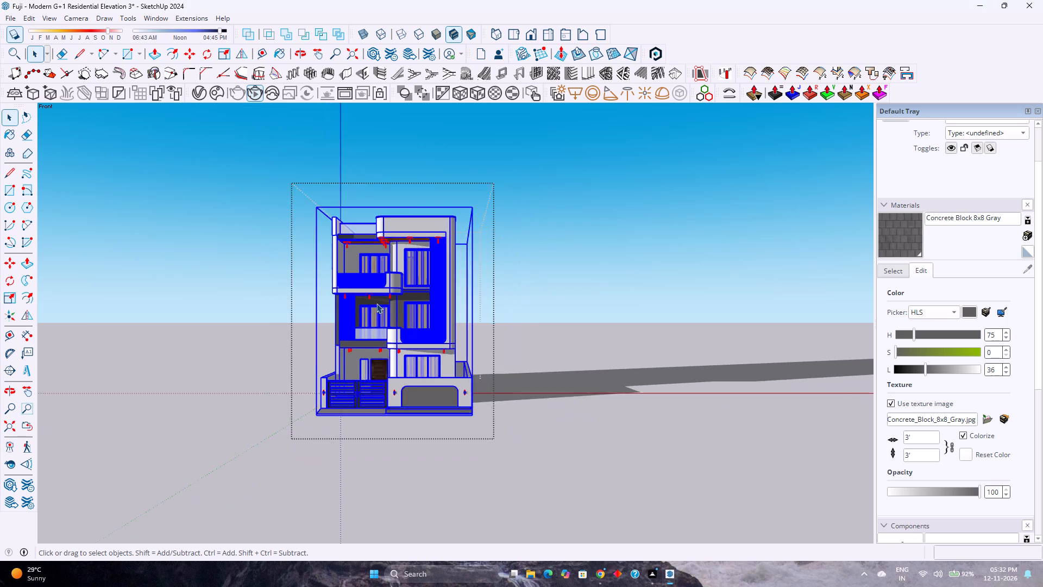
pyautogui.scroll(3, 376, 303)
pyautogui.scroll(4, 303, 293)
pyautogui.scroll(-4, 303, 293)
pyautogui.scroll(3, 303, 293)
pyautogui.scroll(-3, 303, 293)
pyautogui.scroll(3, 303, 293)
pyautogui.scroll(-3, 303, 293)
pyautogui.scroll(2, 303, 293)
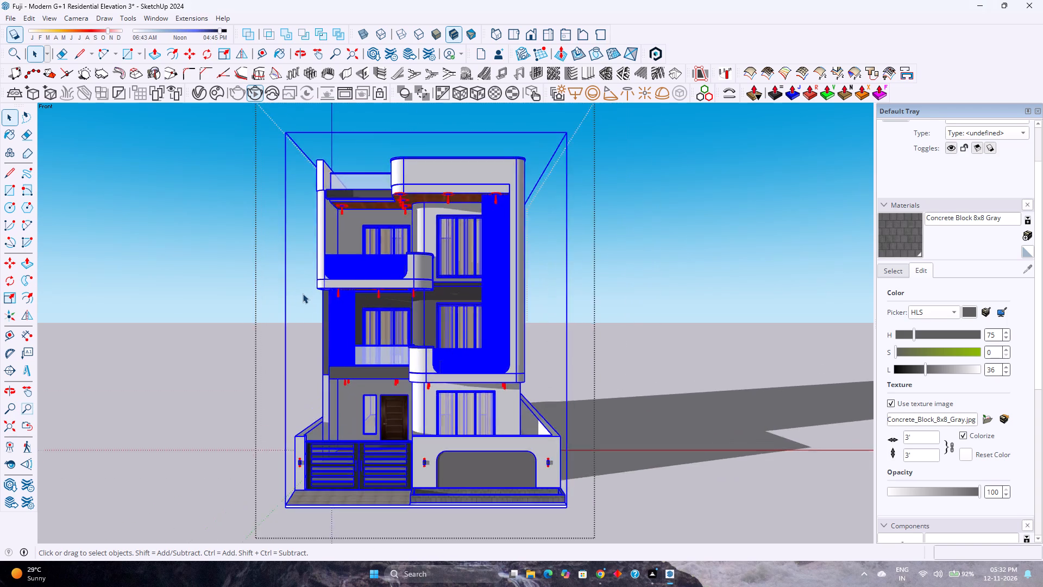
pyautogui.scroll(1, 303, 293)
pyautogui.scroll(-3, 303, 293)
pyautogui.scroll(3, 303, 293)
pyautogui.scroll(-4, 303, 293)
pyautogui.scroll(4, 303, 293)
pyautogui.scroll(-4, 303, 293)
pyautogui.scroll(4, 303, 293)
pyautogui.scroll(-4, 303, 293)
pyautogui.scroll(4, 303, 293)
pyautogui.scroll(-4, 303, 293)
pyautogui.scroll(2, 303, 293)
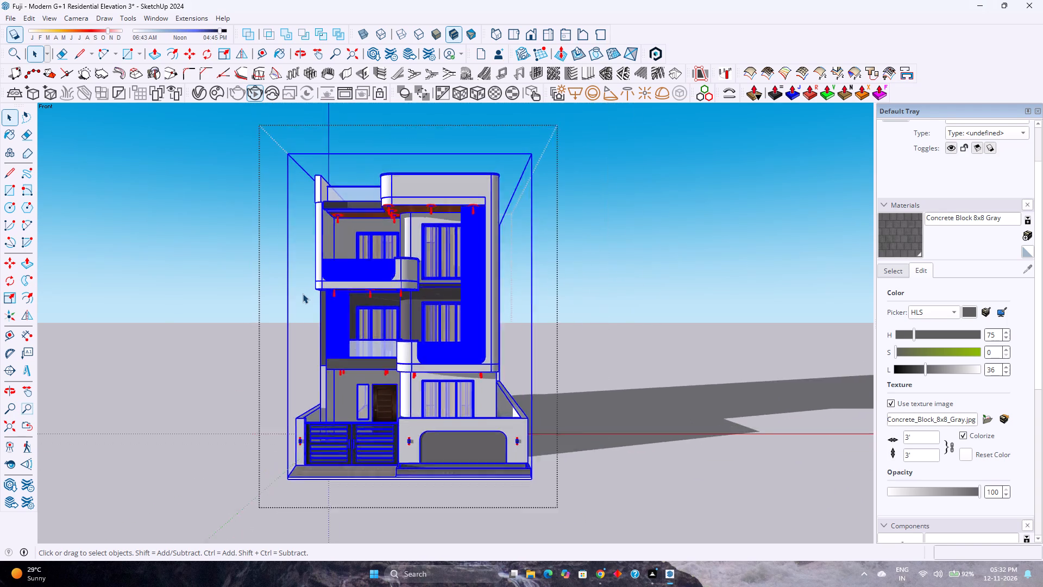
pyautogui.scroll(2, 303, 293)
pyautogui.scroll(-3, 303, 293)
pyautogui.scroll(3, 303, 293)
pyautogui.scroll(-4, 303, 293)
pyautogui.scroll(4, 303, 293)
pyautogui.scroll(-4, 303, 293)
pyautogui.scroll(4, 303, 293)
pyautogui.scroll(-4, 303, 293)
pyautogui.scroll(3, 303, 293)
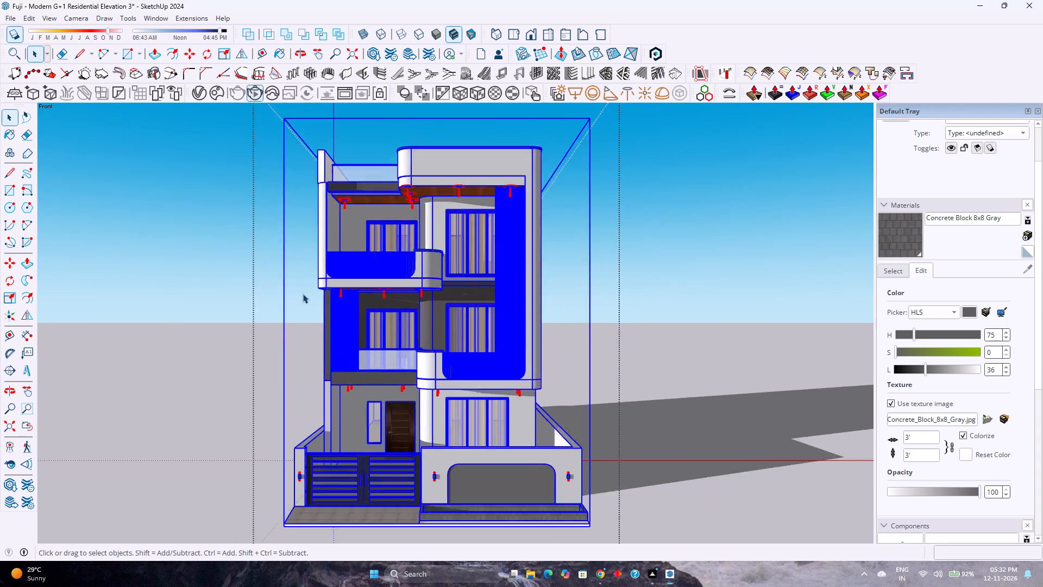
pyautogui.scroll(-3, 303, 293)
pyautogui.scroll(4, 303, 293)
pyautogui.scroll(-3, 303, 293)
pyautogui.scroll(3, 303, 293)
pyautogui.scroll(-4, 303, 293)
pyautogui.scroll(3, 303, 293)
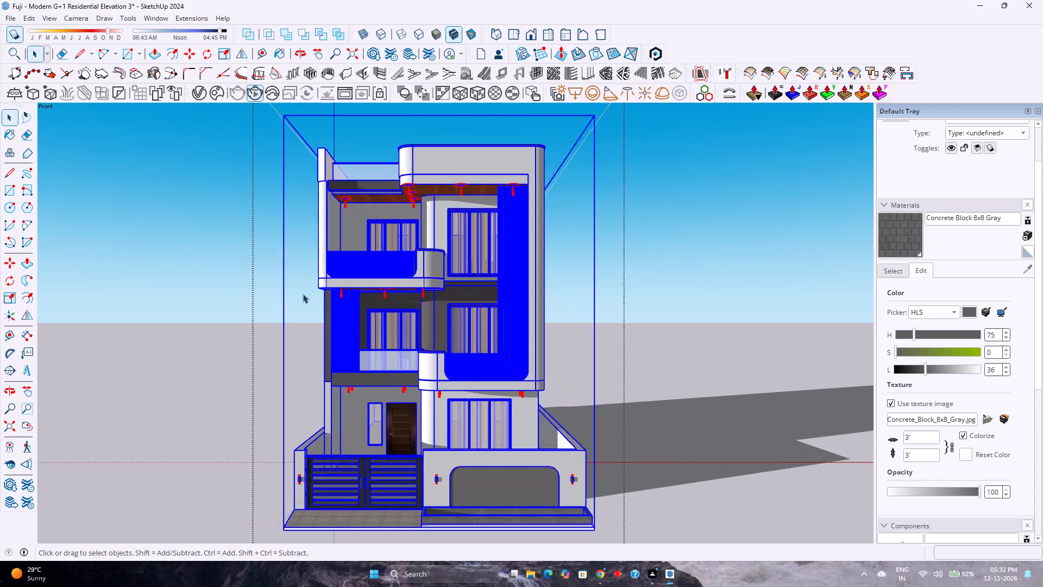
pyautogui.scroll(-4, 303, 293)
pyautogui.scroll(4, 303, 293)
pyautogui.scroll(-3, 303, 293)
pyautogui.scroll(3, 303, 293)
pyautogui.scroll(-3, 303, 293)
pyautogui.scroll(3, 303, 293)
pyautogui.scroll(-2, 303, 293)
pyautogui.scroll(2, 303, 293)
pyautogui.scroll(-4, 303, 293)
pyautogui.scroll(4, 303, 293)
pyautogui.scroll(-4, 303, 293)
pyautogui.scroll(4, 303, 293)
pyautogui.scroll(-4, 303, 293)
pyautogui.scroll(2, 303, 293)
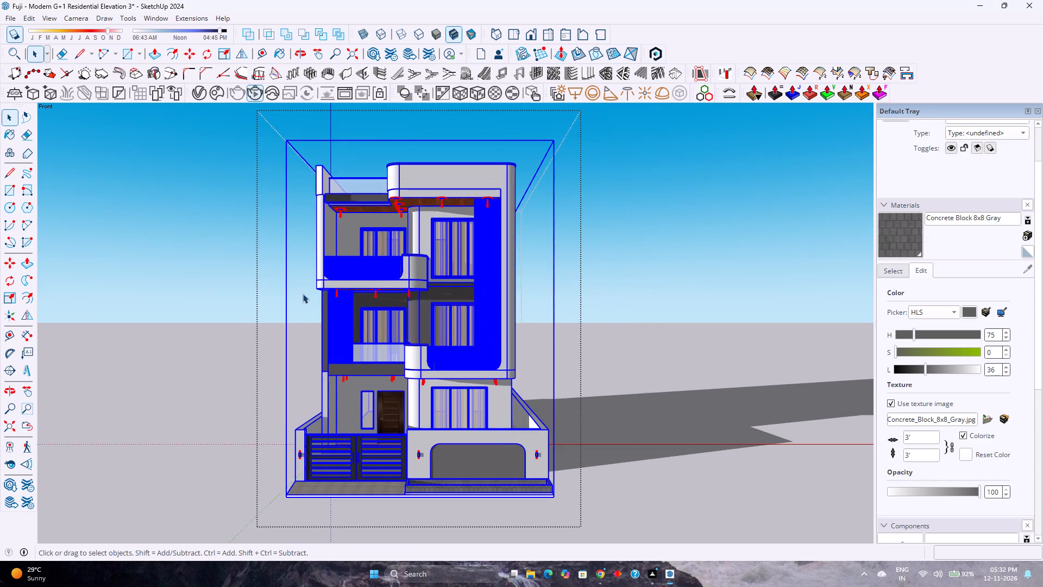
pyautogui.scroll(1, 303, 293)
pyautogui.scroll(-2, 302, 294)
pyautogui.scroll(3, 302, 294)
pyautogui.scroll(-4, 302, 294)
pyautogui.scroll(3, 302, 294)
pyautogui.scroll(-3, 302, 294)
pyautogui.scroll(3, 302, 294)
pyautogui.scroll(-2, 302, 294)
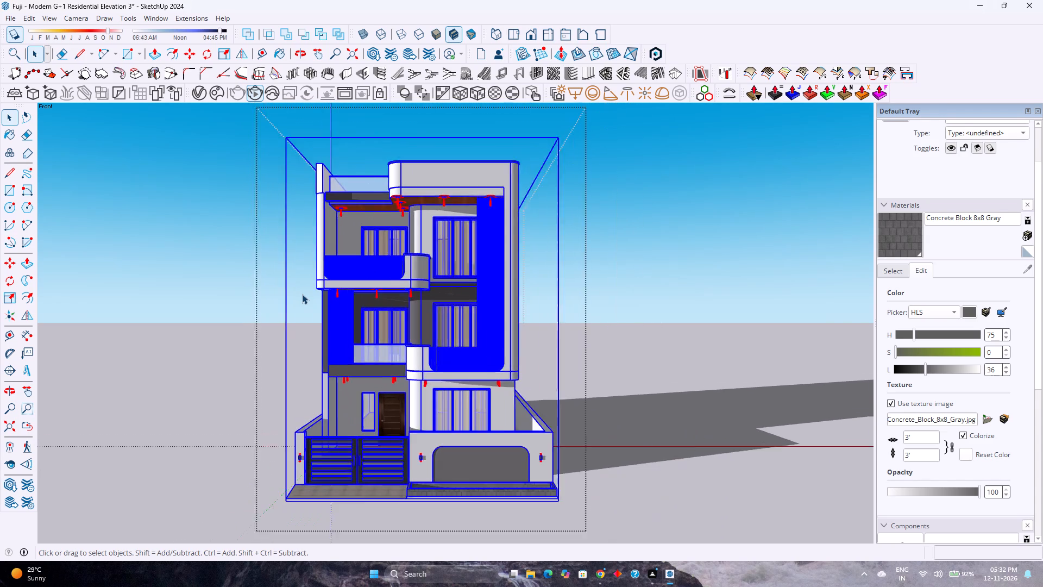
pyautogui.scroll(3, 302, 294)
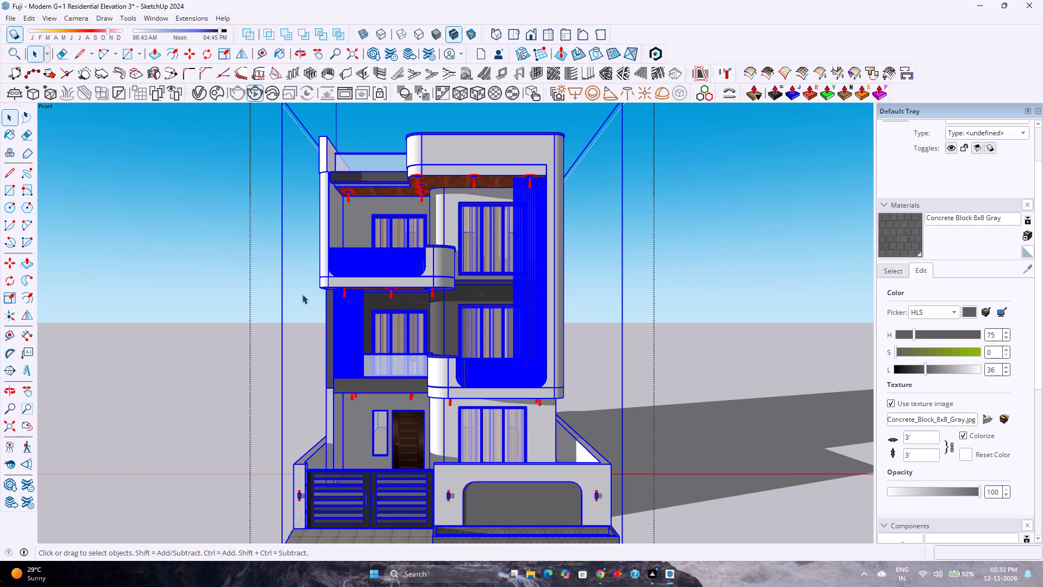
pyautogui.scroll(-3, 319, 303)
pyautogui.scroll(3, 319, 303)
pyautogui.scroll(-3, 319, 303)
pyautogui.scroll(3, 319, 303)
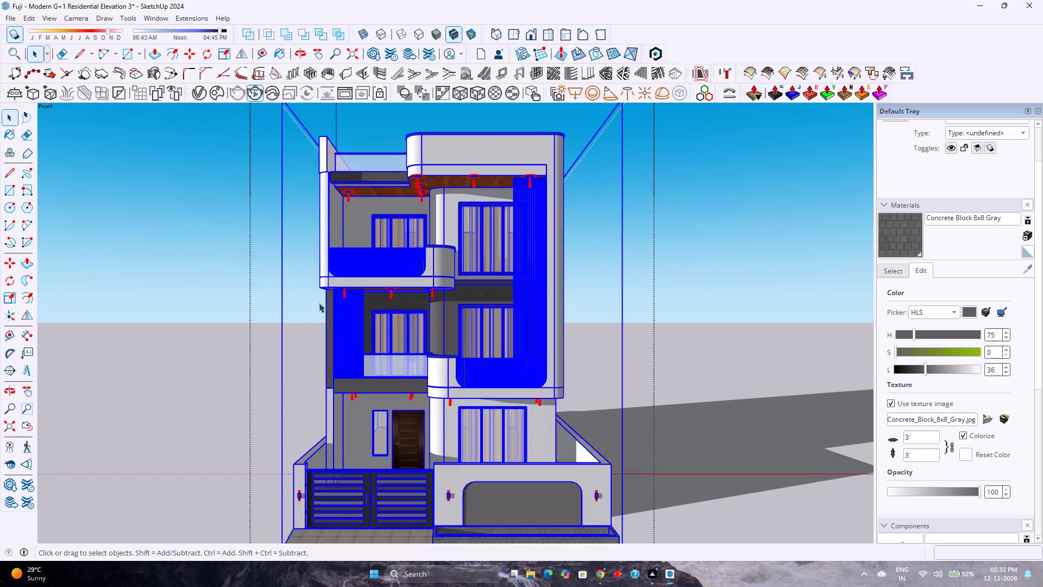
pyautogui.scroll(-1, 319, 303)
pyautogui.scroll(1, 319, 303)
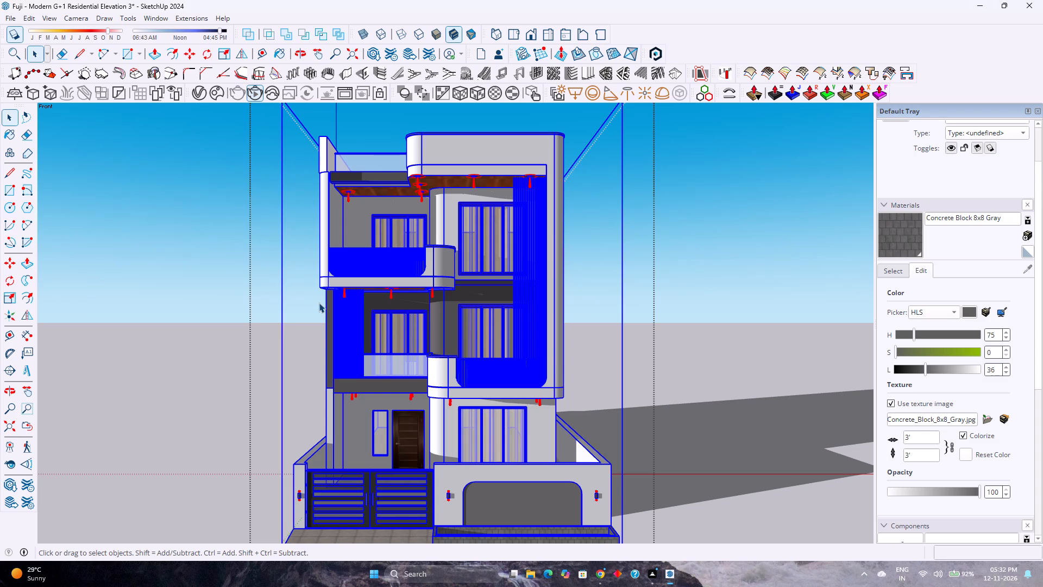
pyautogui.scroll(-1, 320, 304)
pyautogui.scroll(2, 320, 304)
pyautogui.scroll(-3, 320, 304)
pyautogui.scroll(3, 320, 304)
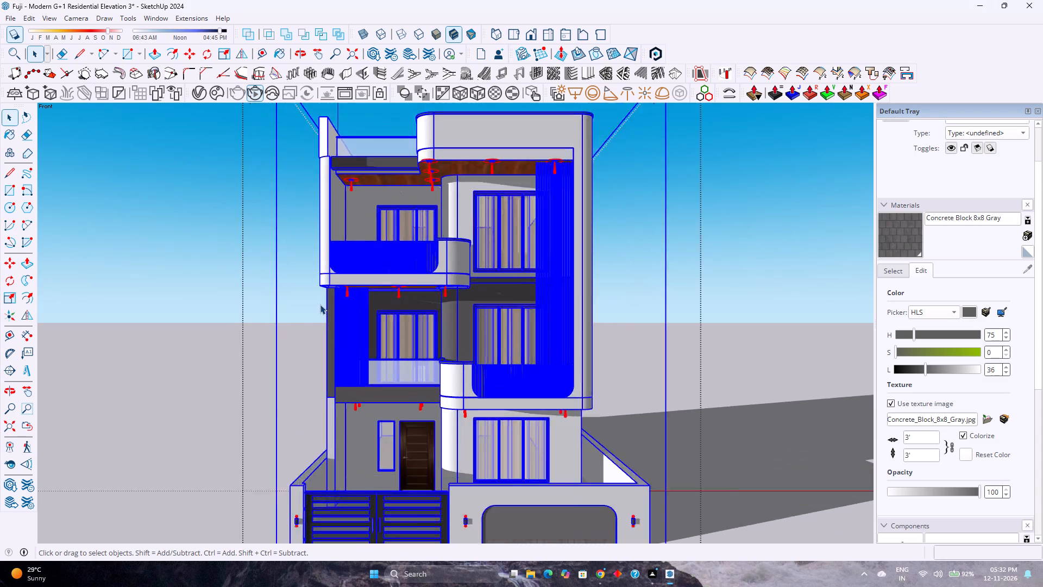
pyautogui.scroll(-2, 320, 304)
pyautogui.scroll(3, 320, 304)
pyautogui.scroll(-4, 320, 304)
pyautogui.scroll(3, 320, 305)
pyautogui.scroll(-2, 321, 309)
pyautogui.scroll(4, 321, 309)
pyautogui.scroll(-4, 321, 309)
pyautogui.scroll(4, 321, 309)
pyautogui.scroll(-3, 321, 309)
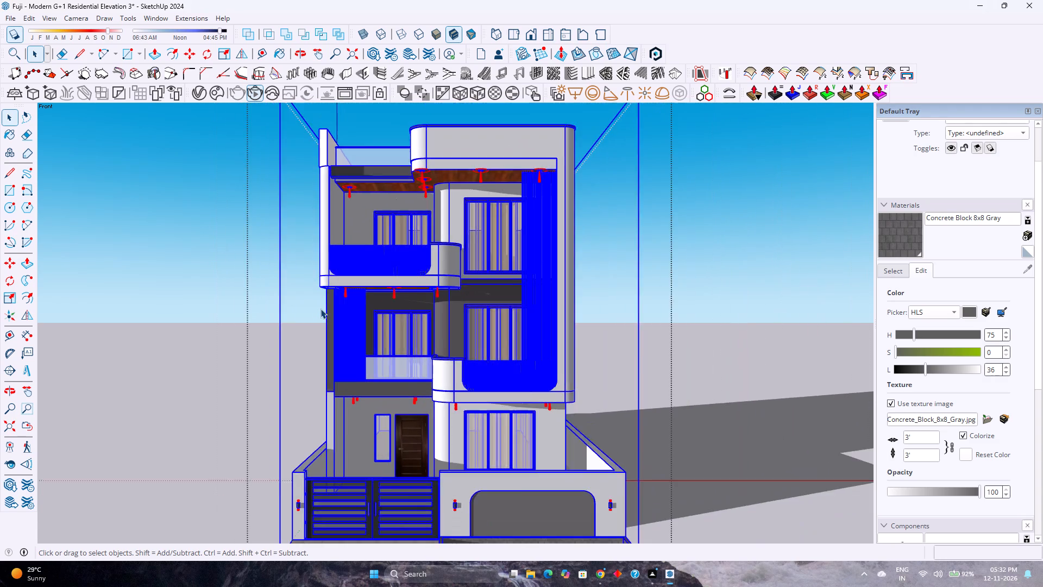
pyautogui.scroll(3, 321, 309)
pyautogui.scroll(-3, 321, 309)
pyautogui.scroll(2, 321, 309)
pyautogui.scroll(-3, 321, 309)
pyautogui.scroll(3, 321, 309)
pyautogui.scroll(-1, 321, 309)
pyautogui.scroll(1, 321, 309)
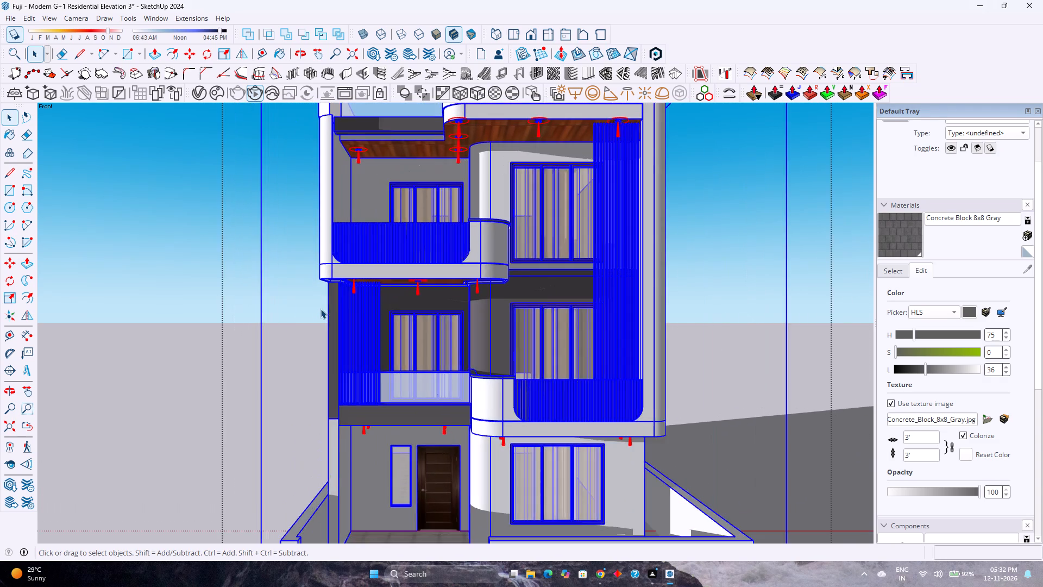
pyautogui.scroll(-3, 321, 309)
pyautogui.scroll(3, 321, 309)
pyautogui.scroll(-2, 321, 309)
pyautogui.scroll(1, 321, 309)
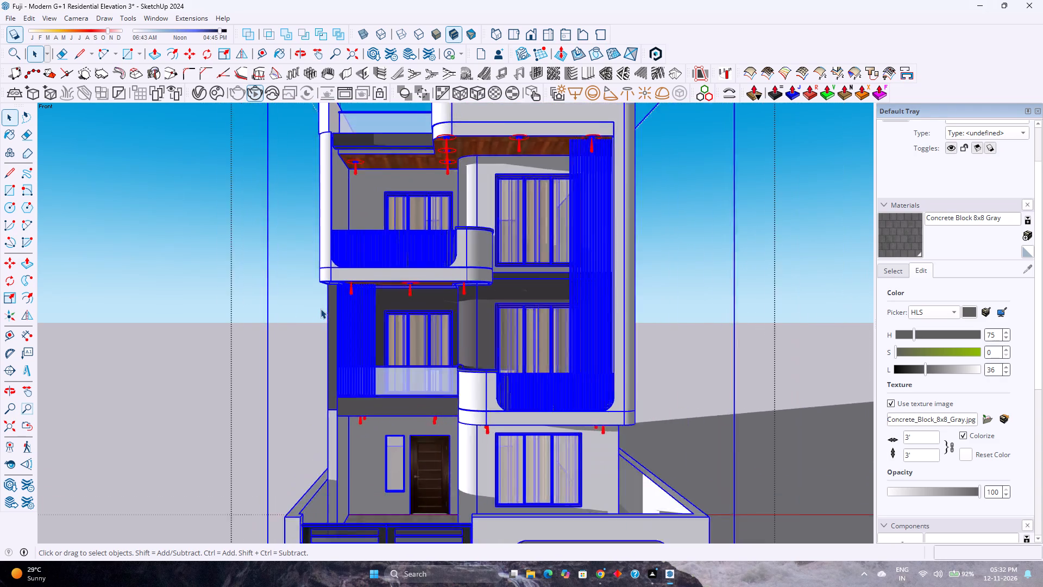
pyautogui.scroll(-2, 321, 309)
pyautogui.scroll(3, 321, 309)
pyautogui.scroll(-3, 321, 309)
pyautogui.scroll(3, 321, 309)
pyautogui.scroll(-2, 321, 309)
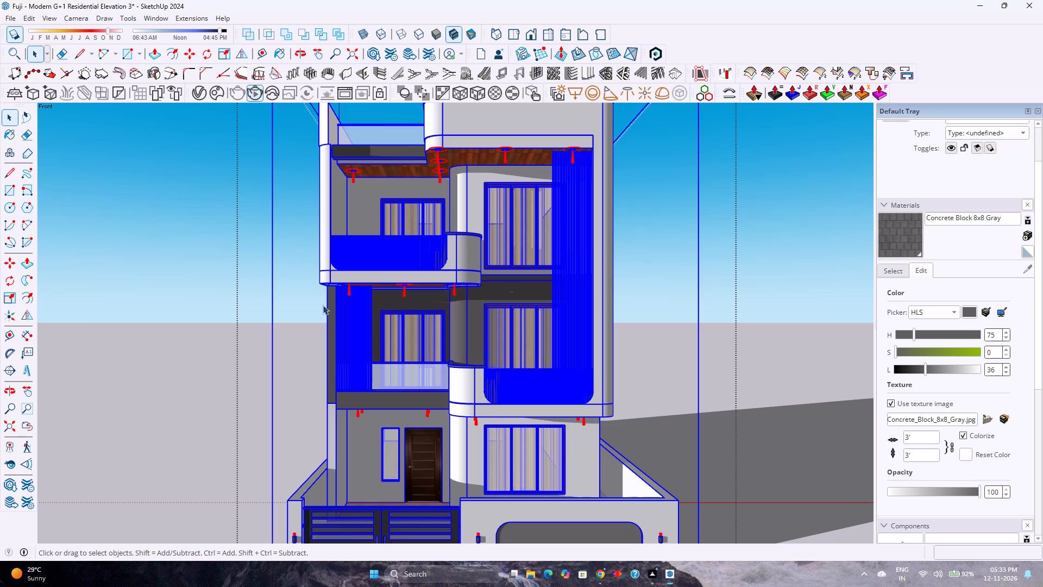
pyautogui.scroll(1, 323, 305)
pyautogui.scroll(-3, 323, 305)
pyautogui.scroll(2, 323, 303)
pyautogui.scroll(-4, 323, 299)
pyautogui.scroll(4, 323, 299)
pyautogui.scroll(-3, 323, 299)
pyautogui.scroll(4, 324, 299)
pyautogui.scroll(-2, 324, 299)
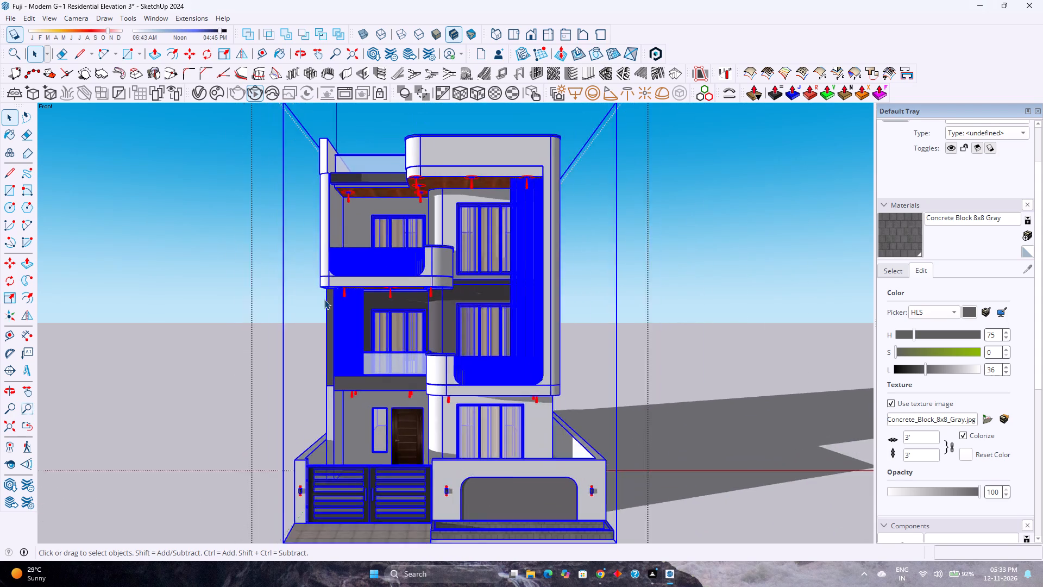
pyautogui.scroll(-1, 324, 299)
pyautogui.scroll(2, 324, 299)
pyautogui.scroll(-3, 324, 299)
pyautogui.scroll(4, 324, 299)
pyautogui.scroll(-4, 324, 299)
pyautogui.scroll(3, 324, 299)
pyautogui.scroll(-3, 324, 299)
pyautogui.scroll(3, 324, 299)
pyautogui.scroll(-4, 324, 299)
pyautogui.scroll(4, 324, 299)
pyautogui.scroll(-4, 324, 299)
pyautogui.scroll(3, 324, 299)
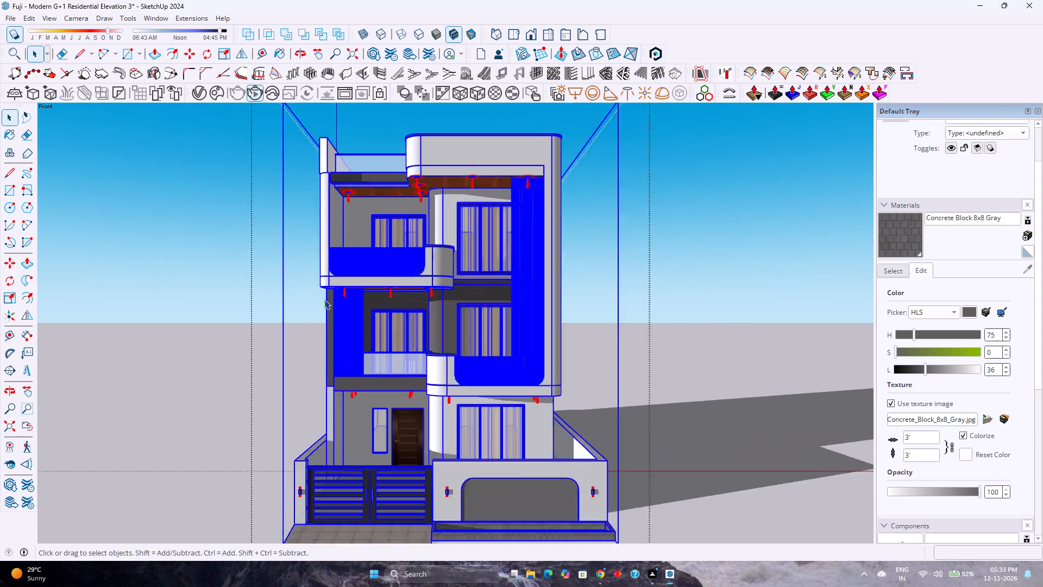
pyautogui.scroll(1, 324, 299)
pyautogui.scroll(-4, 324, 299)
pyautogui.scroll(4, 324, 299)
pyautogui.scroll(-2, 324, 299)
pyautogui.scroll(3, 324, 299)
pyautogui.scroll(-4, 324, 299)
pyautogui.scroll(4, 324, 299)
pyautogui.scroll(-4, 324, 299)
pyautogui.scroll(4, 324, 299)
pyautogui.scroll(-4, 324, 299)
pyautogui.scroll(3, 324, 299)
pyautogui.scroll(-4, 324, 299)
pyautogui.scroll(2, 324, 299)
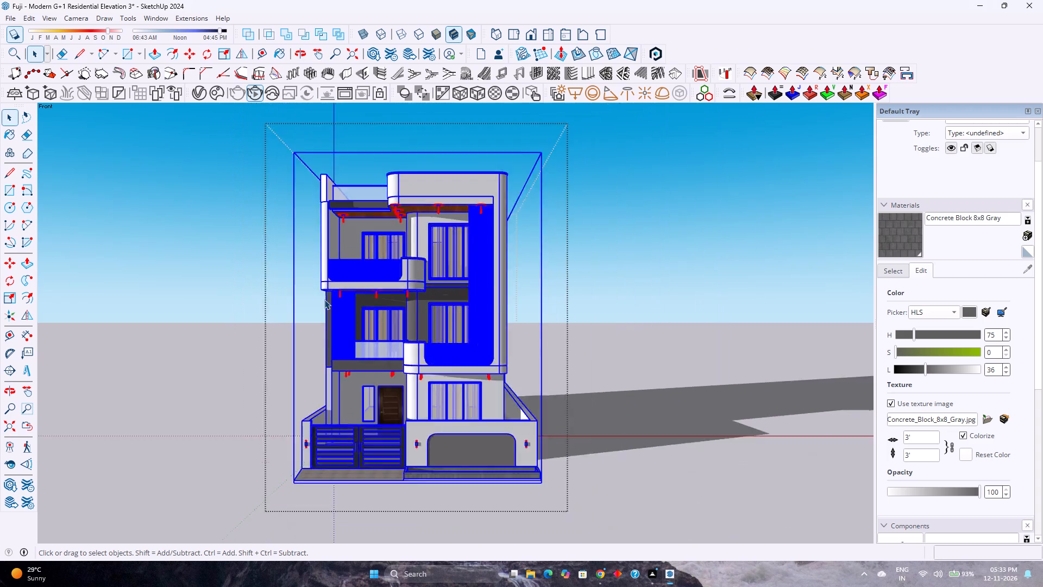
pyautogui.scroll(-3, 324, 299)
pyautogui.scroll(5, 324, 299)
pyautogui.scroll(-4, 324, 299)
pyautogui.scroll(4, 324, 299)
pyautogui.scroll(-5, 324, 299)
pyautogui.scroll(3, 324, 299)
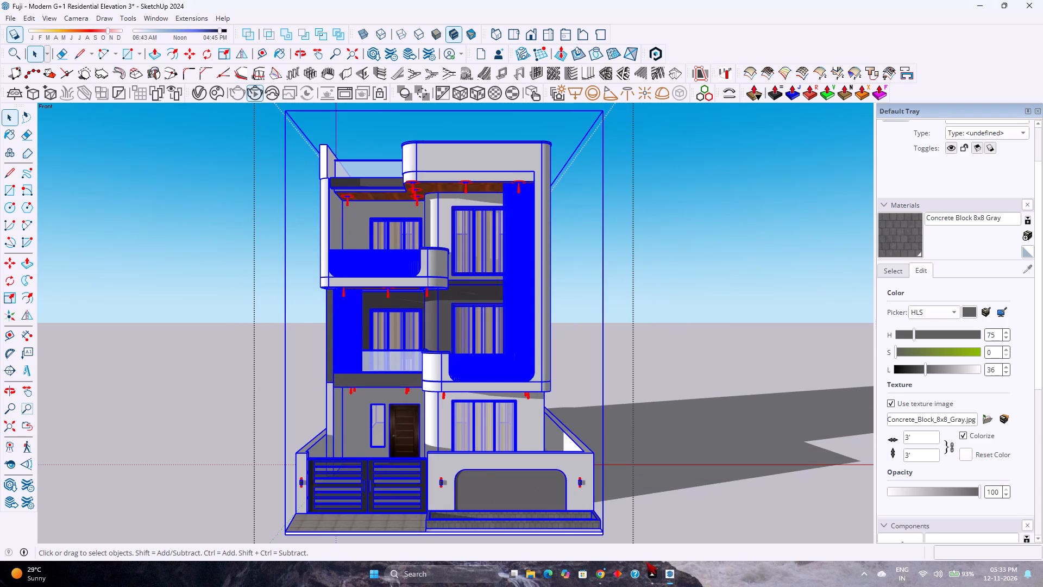
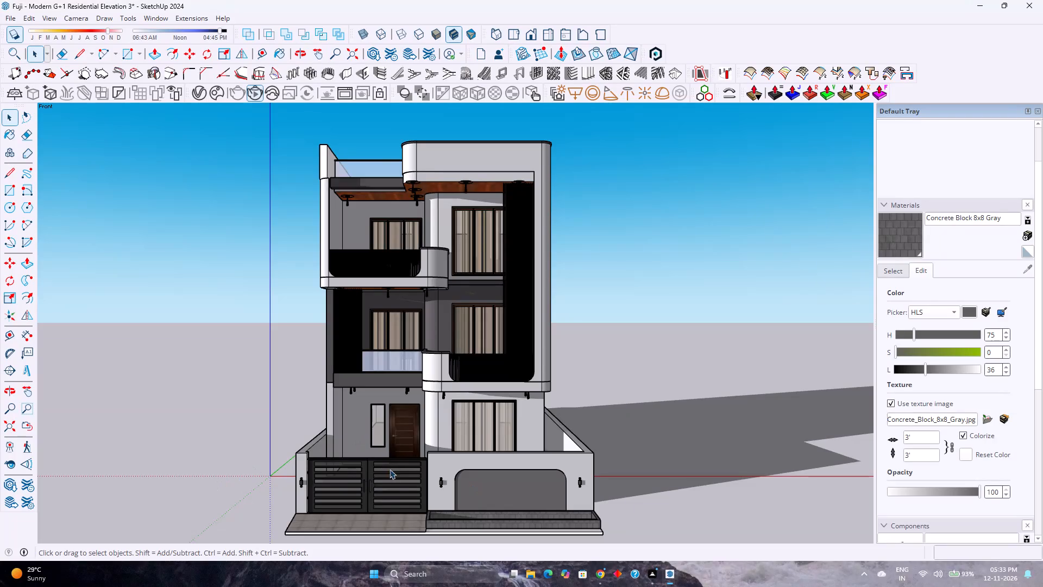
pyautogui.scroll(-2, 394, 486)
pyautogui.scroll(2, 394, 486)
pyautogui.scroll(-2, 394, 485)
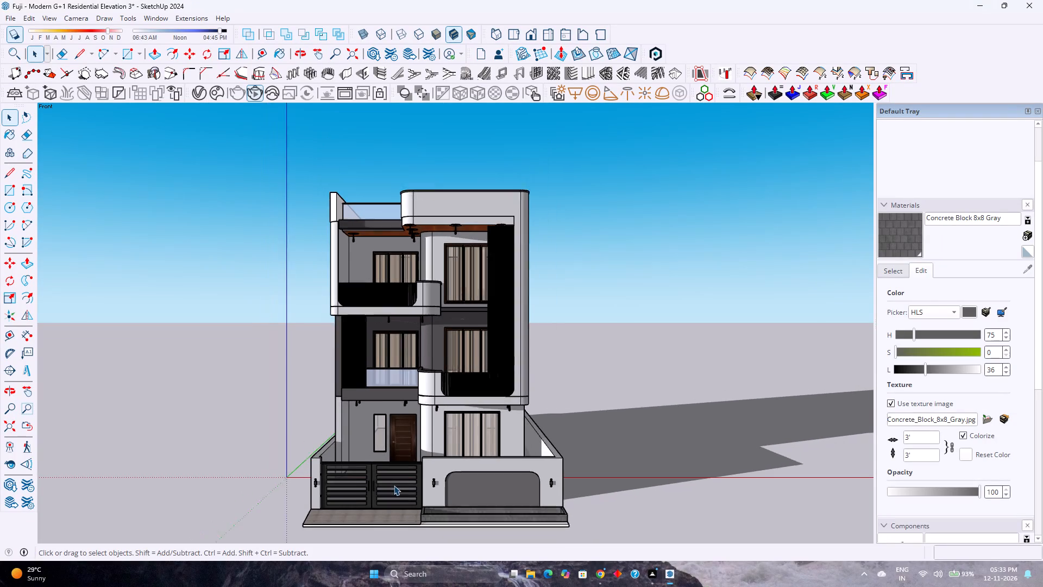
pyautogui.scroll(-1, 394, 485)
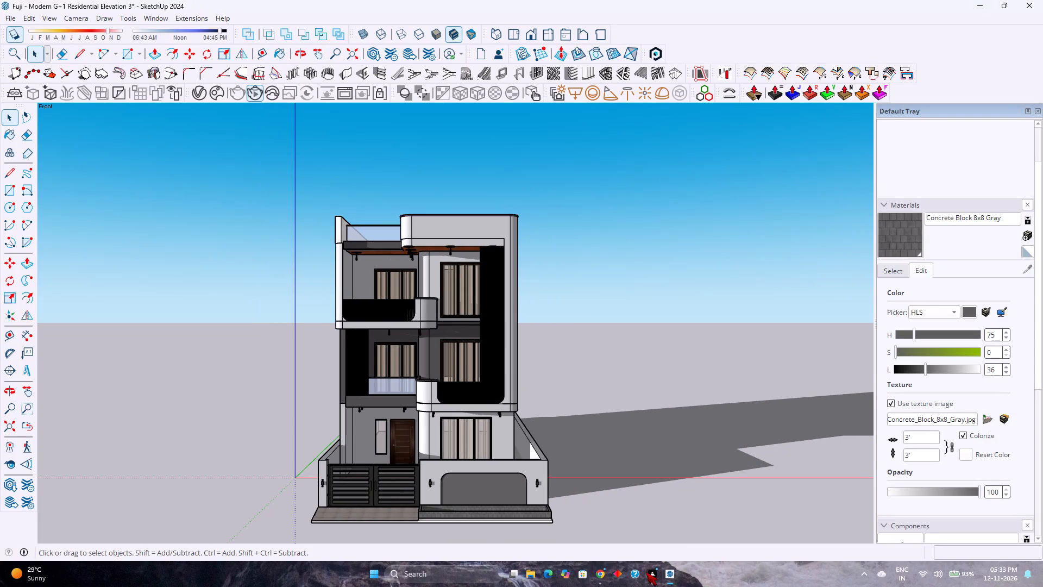
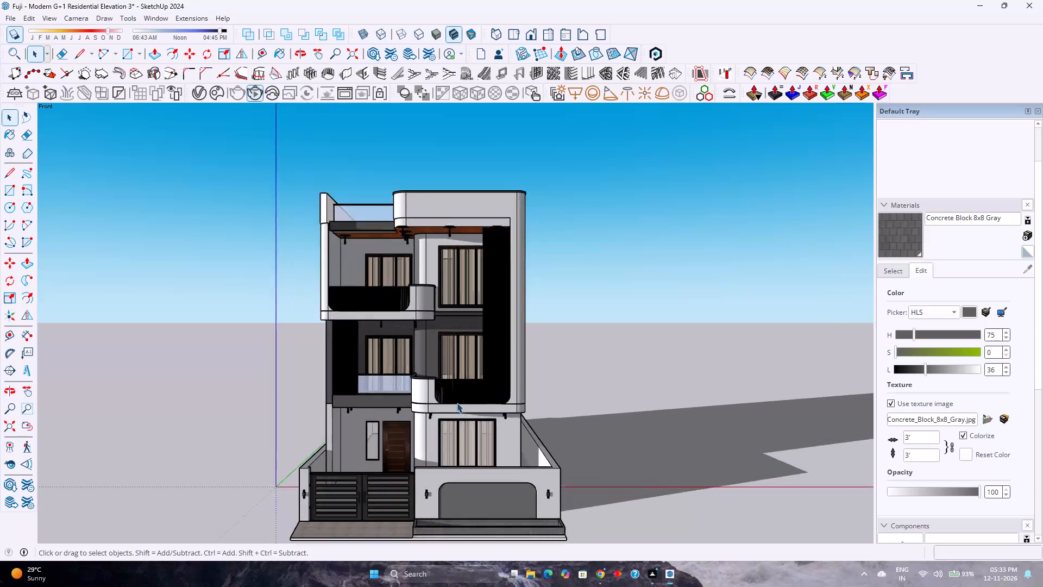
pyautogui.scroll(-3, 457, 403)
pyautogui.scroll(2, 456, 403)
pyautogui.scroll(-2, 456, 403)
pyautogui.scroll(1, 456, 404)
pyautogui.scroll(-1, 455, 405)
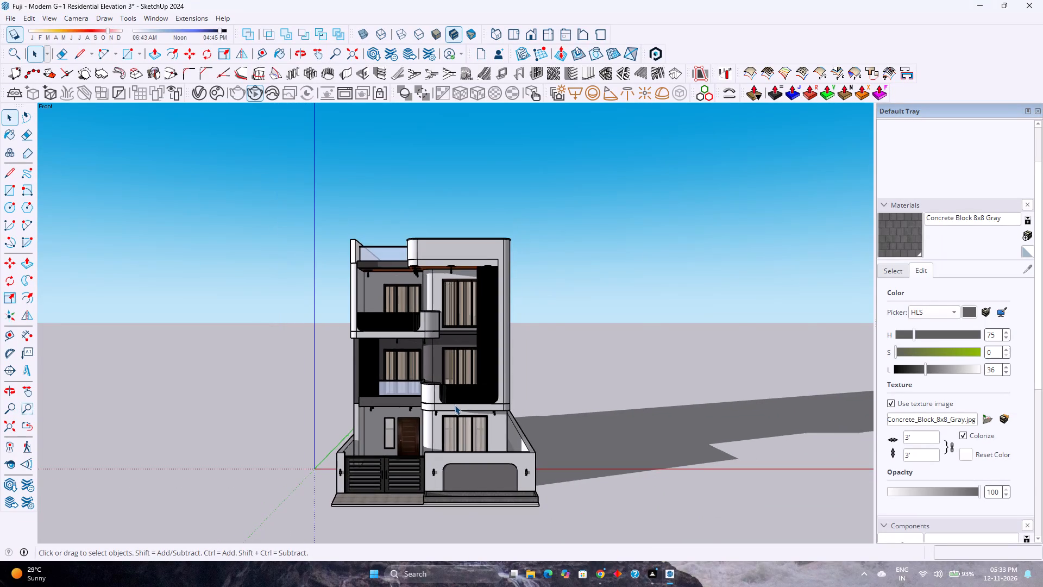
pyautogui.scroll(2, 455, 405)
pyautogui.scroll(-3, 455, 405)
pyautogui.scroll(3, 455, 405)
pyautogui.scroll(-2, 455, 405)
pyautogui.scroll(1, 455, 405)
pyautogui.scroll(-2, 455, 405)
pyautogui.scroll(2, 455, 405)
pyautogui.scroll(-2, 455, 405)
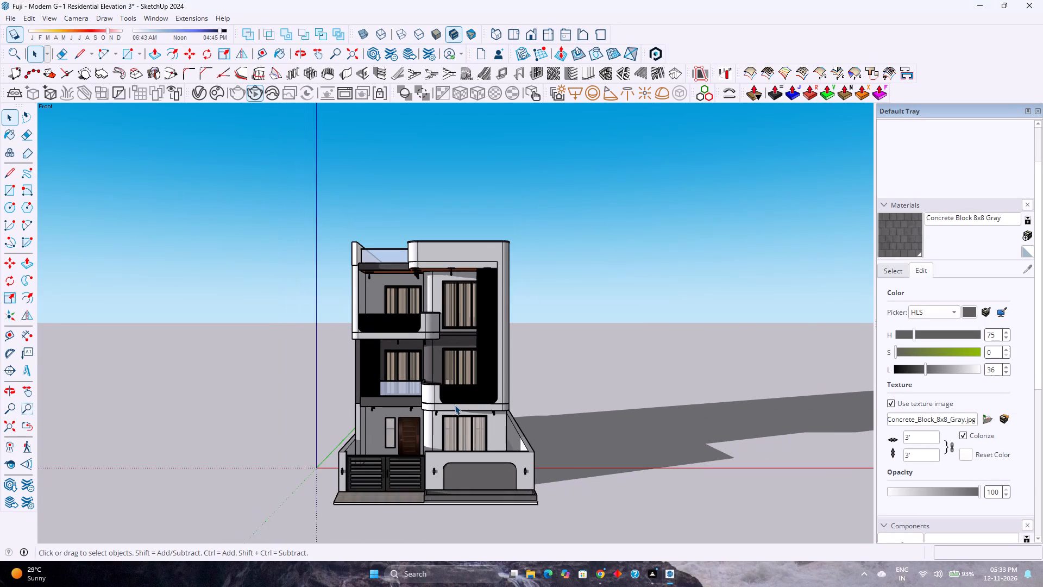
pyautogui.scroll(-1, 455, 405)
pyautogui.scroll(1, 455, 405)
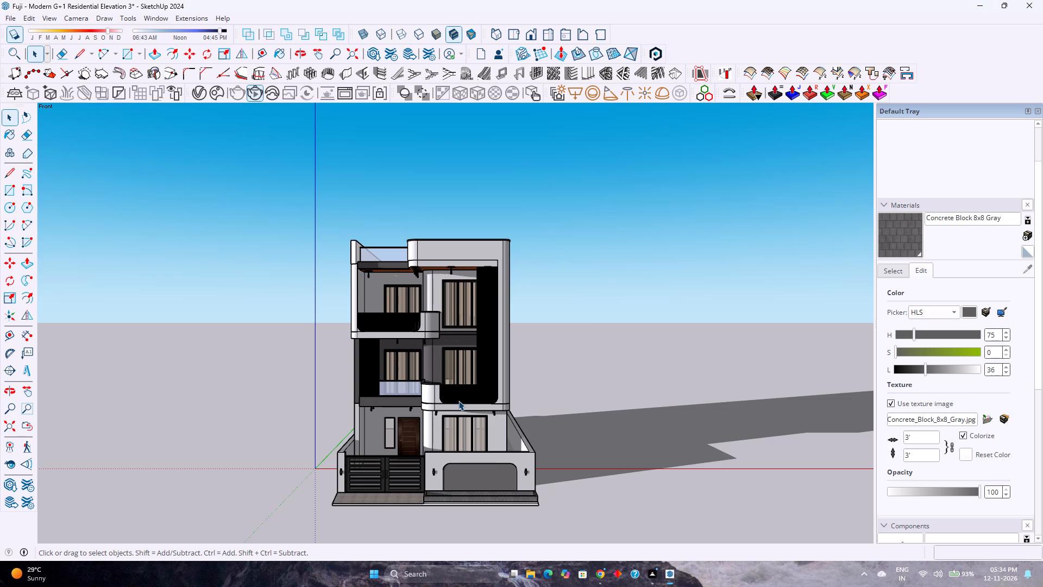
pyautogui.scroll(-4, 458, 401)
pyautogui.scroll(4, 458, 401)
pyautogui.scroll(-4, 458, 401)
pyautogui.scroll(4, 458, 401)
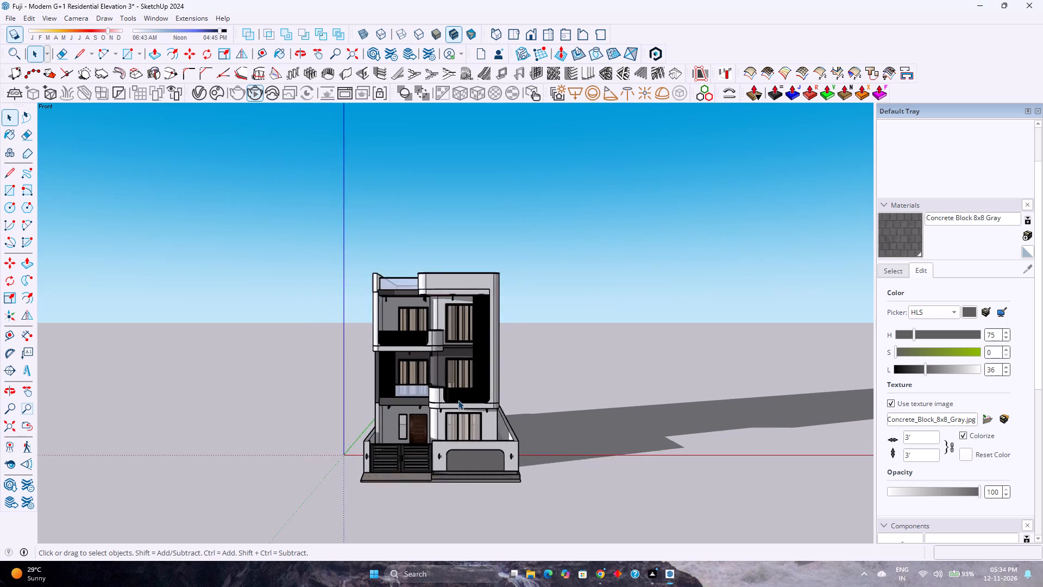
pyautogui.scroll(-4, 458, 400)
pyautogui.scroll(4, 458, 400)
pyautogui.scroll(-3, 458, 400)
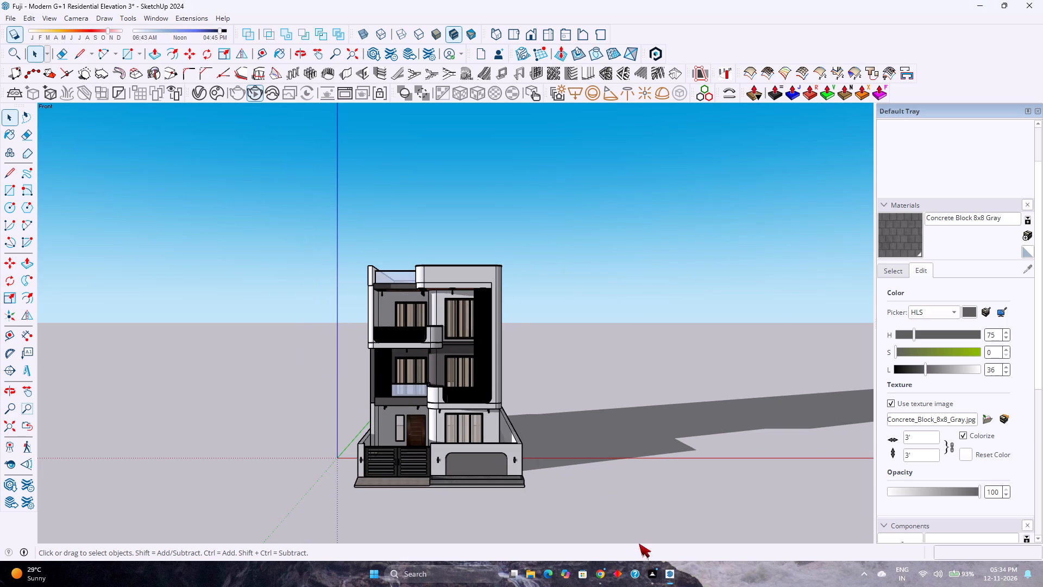
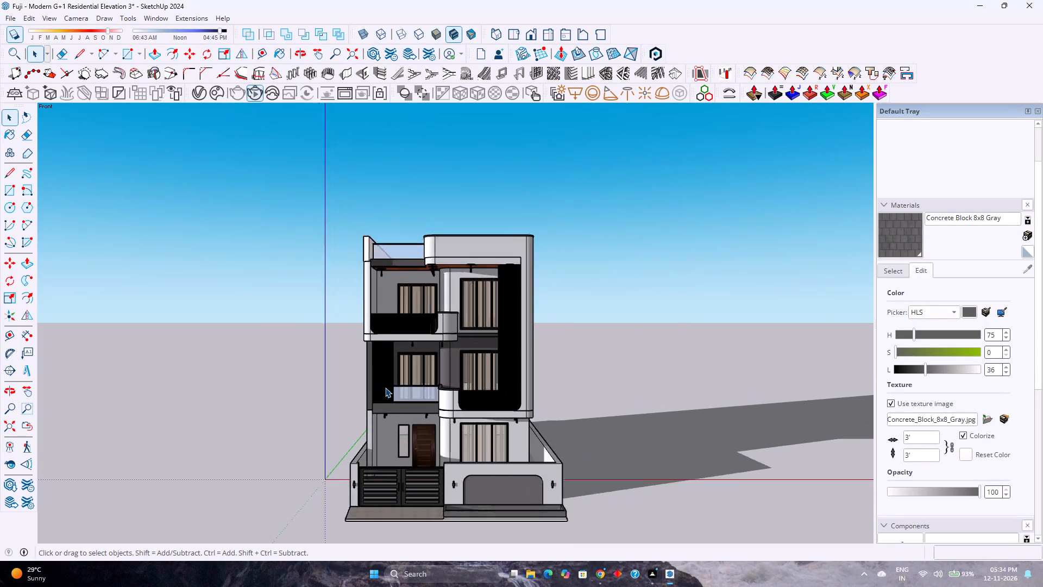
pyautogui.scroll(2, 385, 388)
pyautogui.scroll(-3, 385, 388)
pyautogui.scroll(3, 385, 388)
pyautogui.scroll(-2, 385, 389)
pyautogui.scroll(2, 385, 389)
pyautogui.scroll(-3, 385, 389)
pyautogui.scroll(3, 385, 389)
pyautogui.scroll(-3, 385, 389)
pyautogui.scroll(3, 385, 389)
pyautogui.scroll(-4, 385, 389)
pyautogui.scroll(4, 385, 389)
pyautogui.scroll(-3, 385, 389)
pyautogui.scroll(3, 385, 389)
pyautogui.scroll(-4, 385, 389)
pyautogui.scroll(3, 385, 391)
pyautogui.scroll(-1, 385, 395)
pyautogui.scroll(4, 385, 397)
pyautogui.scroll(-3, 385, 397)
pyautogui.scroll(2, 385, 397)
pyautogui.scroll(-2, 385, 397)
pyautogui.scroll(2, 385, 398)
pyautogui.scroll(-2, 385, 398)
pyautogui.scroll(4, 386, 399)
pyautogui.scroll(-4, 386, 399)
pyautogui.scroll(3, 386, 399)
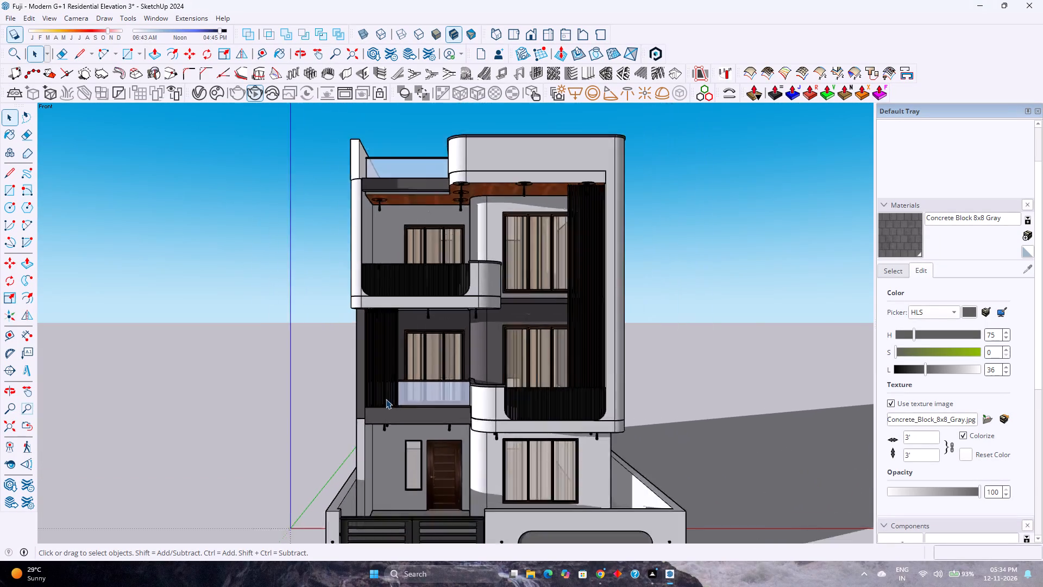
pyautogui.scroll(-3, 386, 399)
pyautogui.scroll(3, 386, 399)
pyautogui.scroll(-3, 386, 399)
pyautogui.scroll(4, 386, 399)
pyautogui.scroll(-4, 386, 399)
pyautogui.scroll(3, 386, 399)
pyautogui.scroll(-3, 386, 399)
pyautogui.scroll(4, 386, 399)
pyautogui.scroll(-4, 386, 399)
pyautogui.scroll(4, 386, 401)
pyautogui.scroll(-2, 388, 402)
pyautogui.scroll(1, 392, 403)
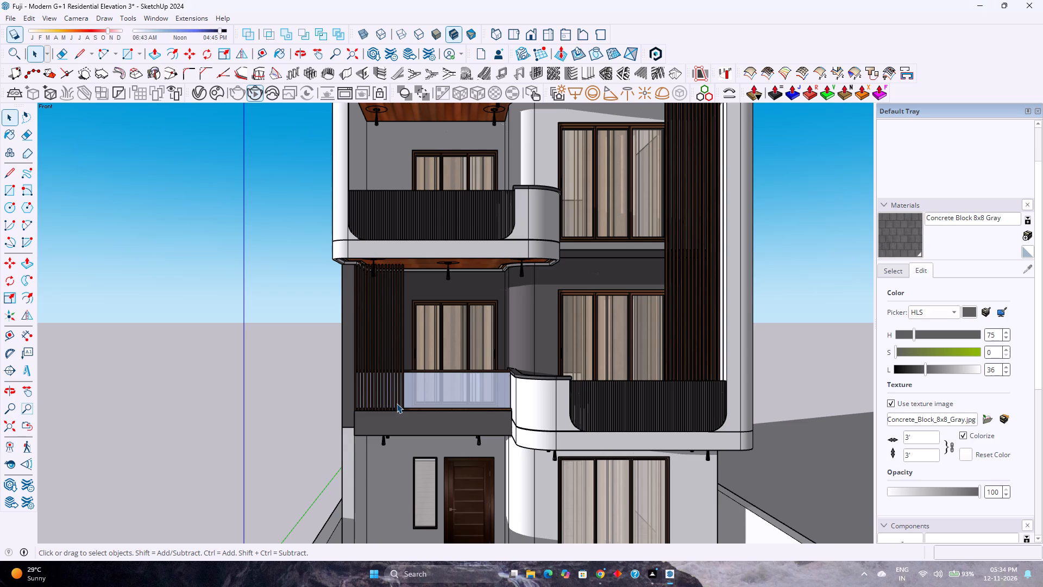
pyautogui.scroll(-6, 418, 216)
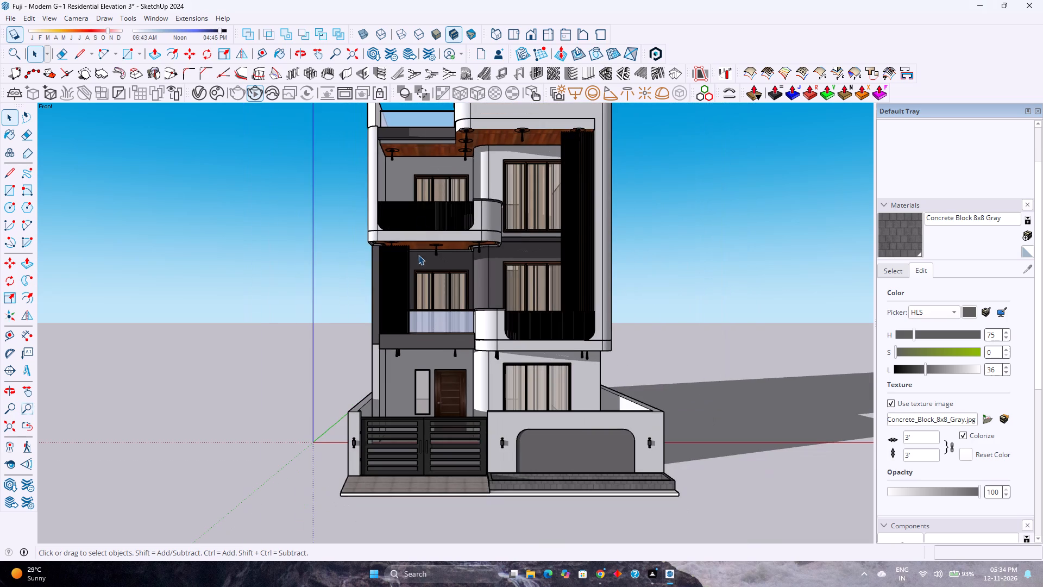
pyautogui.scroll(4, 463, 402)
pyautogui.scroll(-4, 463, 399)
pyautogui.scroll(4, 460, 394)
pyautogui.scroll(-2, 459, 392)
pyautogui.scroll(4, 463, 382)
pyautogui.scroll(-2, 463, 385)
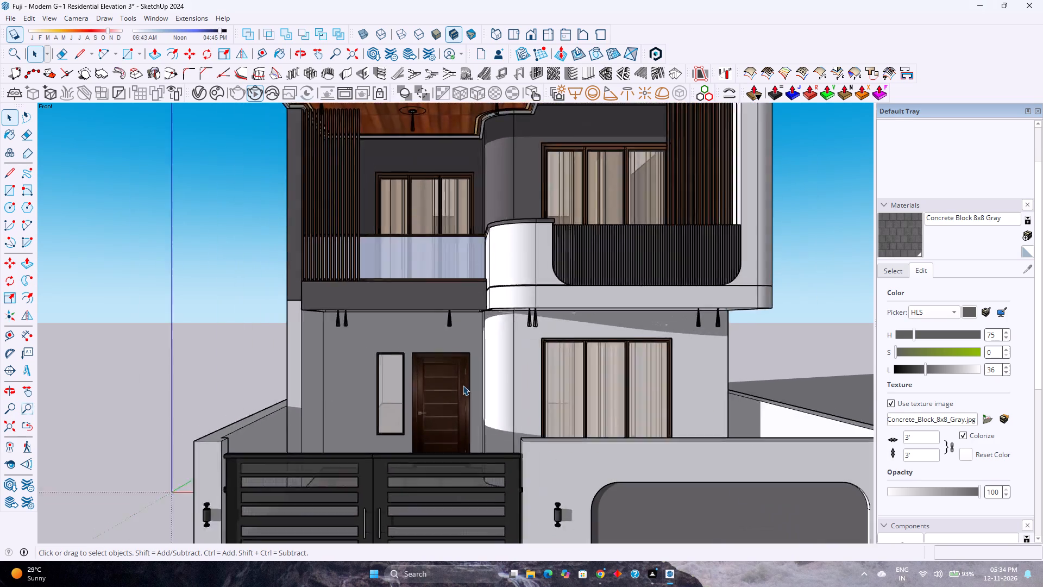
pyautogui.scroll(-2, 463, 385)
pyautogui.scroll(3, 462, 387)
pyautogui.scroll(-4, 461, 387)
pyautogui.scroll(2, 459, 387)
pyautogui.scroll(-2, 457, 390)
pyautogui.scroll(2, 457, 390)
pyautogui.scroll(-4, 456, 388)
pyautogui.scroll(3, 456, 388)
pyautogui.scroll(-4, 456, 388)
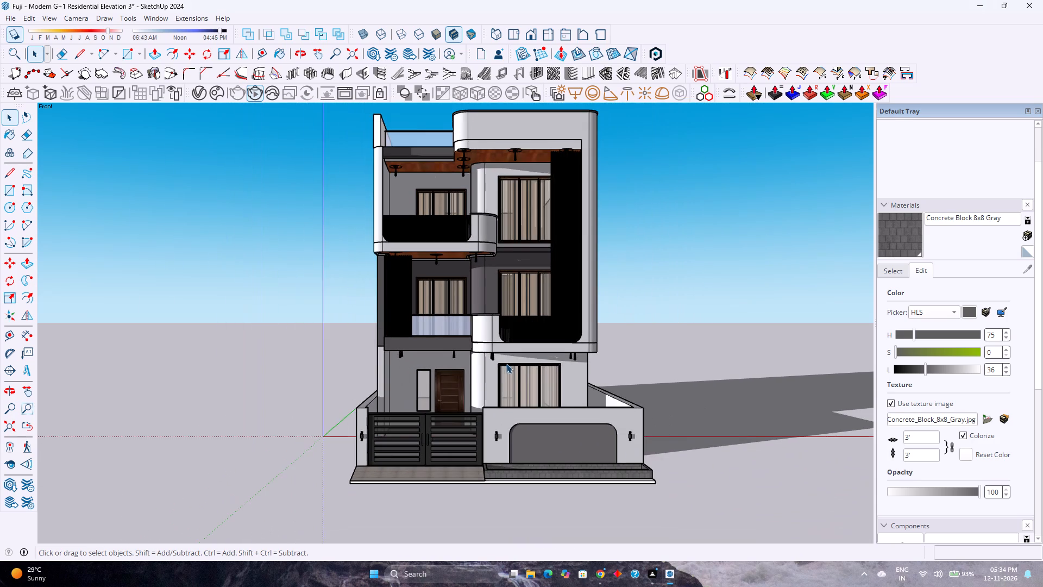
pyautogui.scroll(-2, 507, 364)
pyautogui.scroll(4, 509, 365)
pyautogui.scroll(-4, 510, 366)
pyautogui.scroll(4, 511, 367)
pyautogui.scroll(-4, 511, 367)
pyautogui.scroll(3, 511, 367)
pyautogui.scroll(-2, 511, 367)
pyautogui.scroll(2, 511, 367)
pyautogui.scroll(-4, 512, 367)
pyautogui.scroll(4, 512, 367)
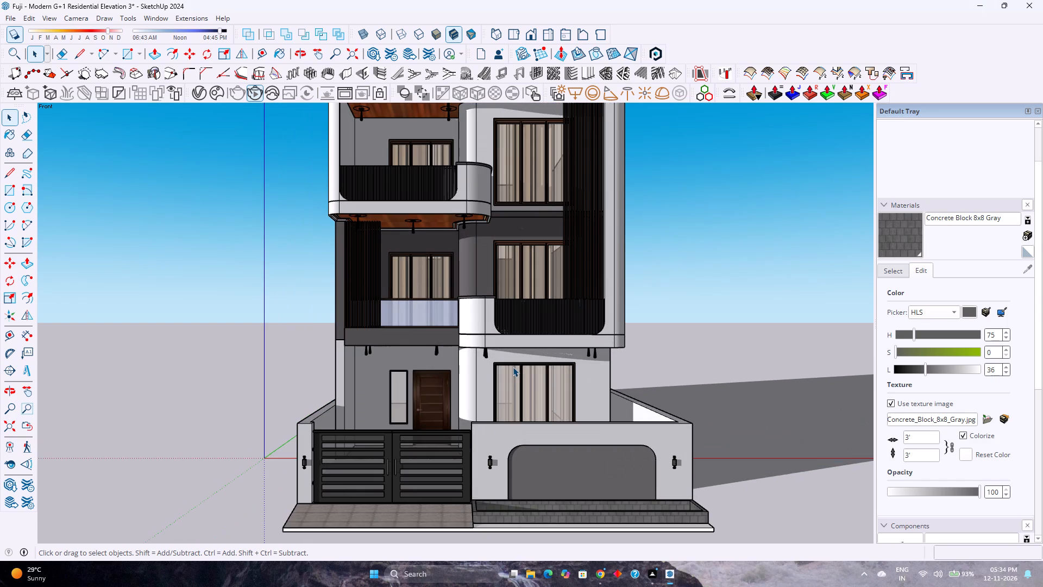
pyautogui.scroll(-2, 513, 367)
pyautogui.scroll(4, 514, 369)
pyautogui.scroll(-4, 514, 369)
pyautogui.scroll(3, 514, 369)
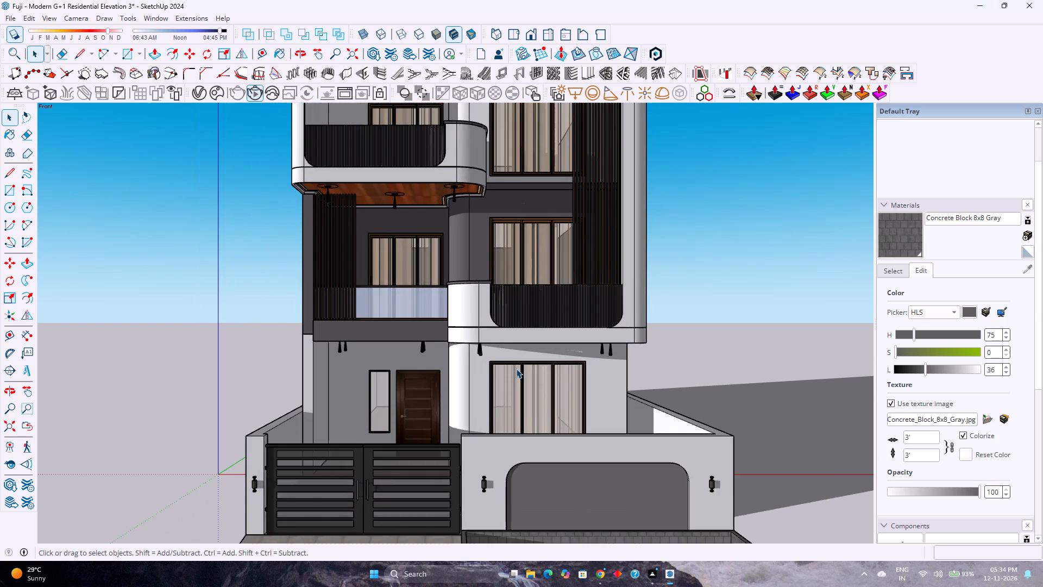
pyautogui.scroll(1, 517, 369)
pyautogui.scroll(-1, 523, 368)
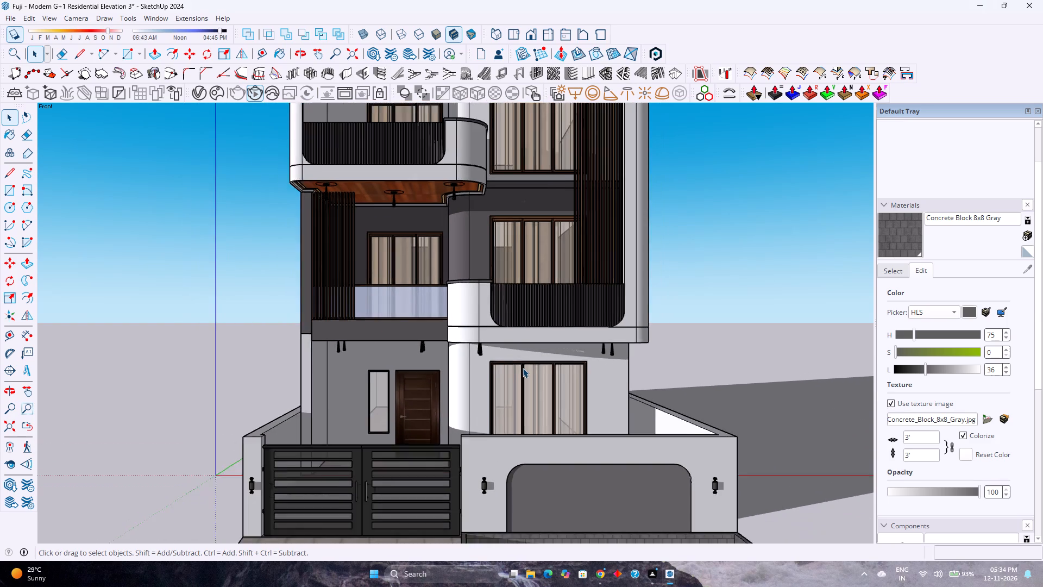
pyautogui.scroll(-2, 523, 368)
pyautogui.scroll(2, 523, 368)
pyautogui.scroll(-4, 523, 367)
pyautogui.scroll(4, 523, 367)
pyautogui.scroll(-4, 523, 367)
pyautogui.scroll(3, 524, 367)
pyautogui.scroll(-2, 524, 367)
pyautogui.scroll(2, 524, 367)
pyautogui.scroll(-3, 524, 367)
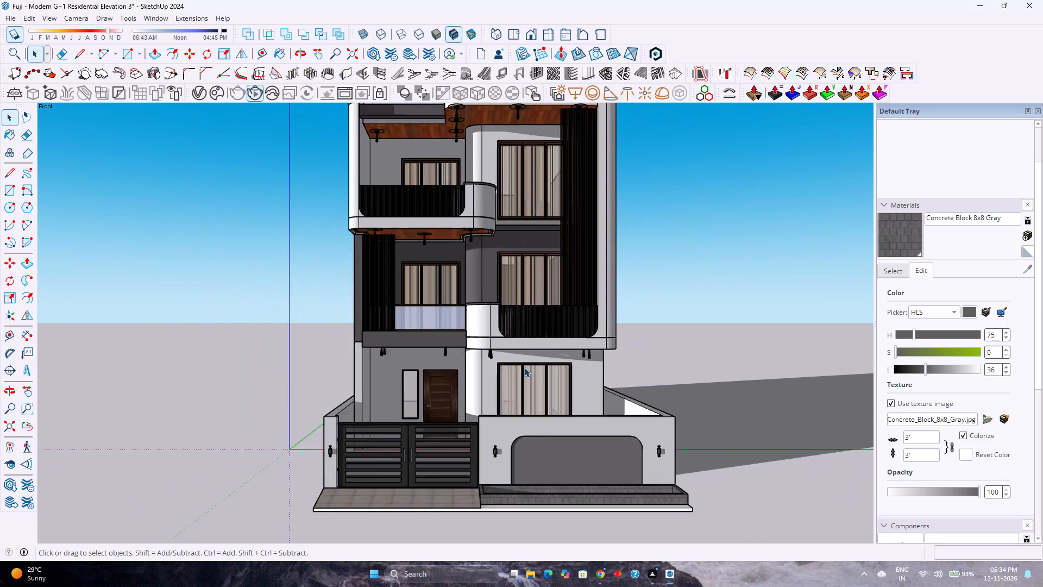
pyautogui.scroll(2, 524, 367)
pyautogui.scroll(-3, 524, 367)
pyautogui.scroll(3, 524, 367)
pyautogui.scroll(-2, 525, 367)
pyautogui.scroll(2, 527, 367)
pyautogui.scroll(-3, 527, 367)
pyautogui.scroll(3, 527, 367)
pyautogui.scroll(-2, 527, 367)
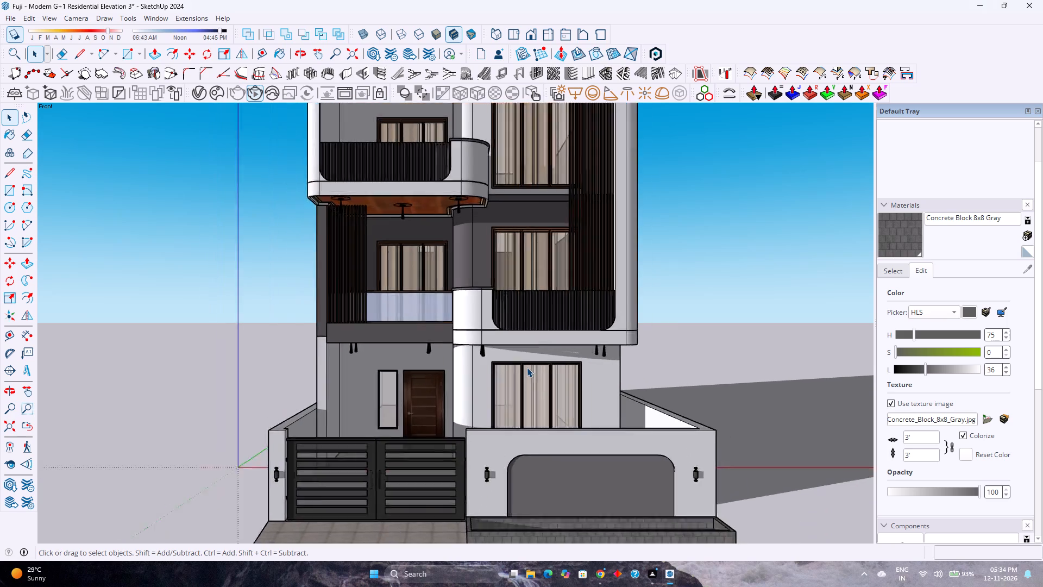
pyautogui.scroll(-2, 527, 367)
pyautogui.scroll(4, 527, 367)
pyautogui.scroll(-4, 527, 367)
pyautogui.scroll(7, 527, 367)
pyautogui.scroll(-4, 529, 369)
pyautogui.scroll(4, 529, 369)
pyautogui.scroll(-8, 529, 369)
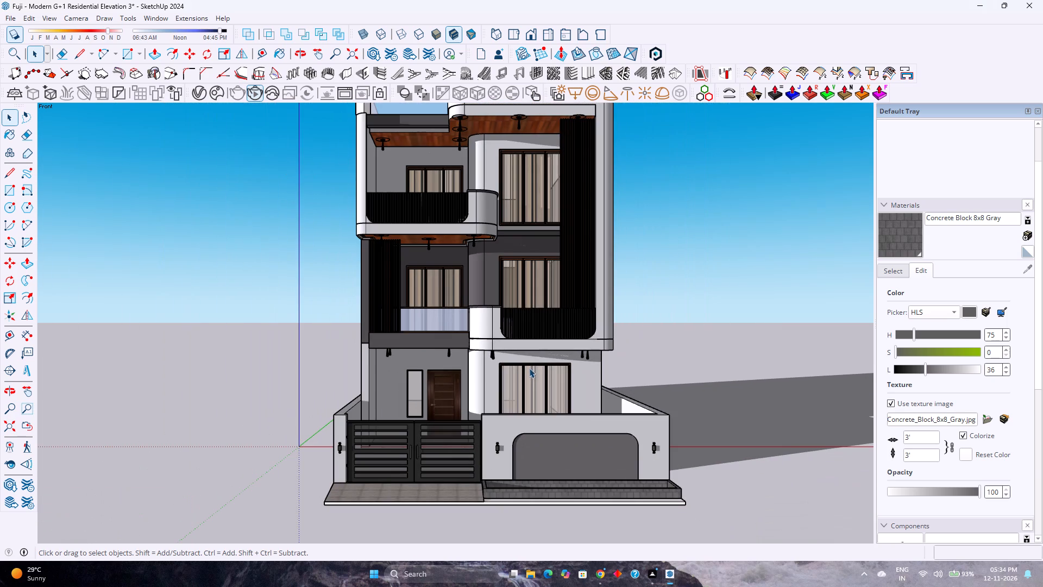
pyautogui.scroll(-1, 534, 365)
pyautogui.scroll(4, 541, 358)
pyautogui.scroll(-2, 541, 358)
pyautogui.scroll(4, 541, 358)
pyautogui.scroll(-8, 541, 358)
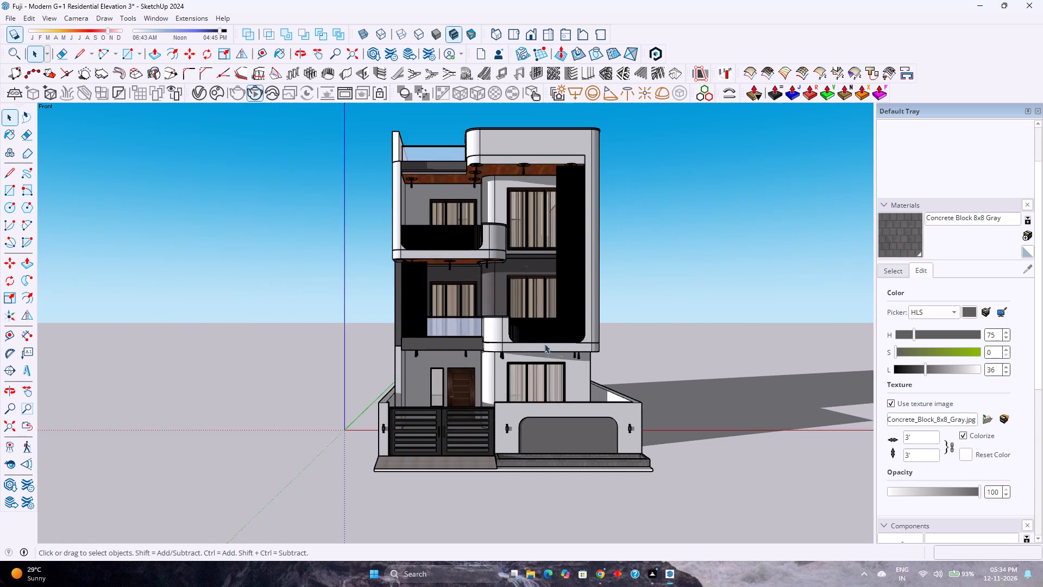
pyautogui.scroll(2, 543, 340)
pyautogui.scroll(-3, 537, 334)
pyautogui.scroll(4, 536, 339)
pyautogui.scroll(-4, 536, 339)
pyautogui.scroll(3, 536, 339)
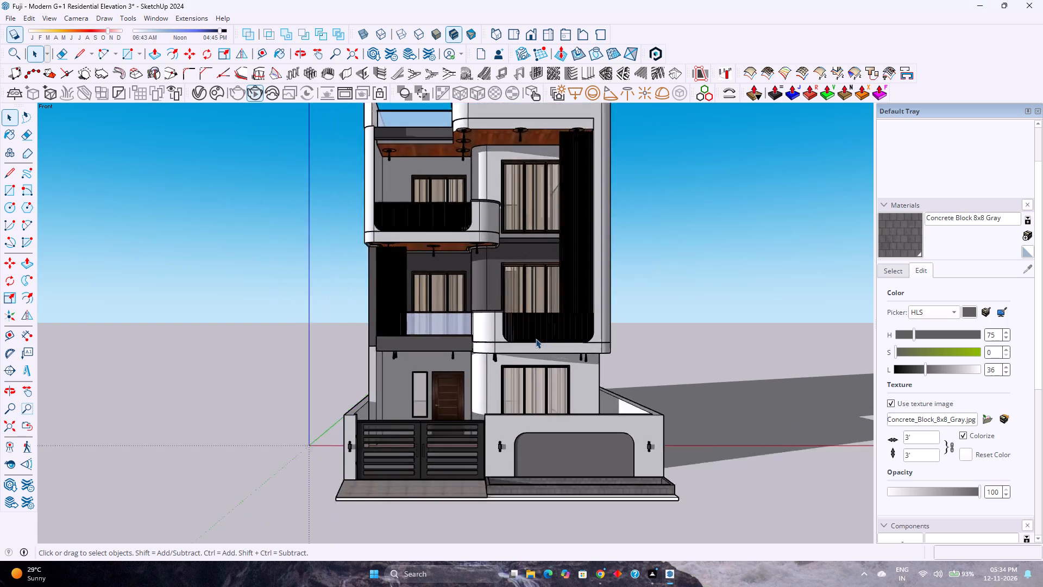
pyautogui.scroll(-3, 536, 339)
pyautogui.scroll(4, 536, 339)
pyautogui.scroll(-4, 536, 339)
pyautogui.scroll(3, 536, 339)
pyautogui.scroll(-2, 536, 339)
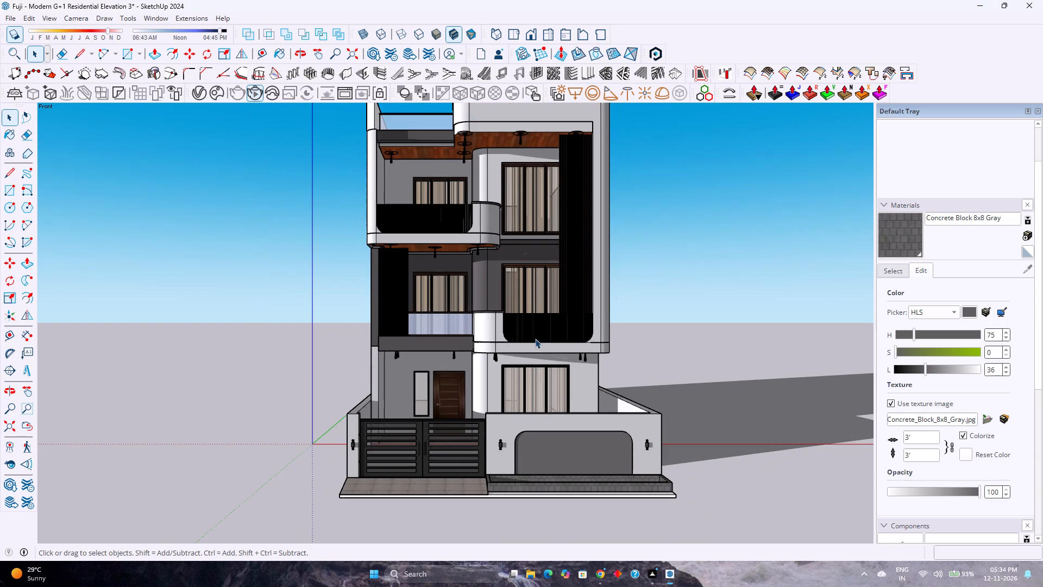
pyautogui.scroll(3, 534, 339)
# Examine the house's front facade, side wall and boundary wall from an angled view.
pyautogui.moveTo(551, 390); pyautogui.dragTo(407, 360, button='middle')
pyautogui.scroll(-3, 406, 349)
pyautogui.moveTo(409, 349); pyautogui.dragTo(516, 381, button='middle')
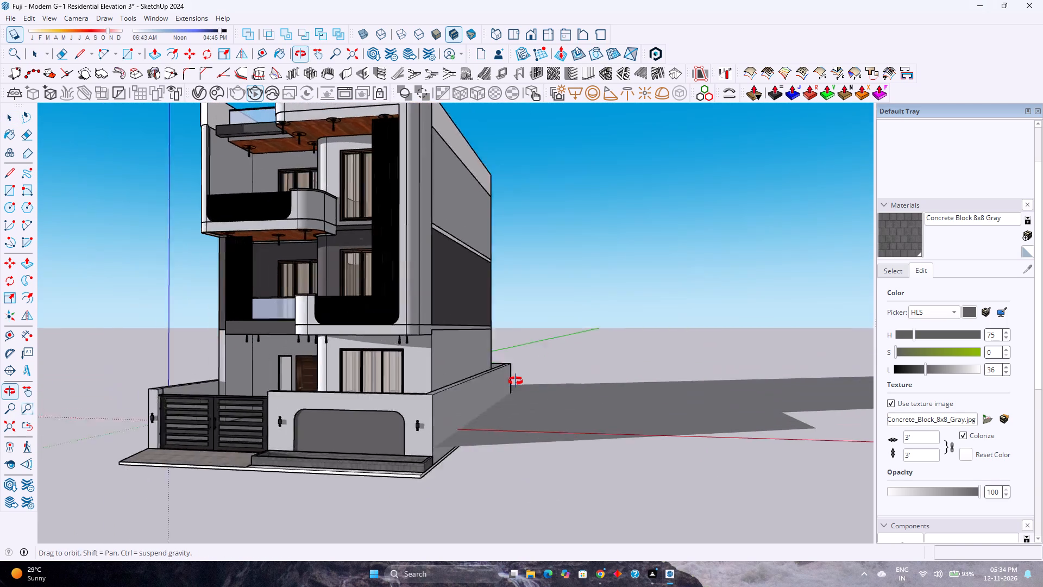
pyautogui.moveTo(516, 381); pyautogui.dragTo(539, 382, button='middle')
pyautogui.scroll(-3, 535, 376)
pyautogui.scroll(-2, 436, 387)
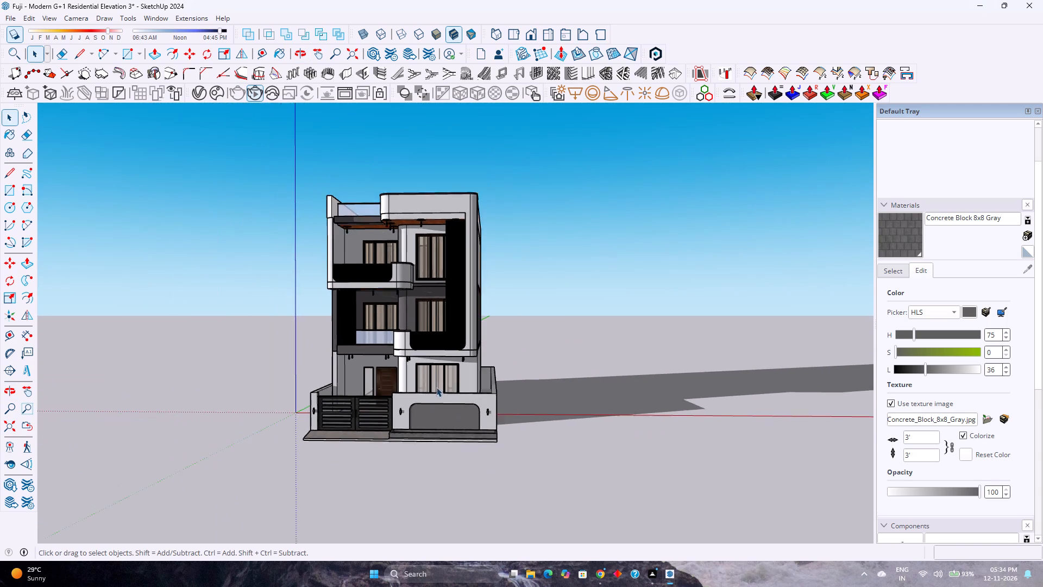
pyautogui.scroll(-1, 436, 387)
pyautogui.scroll(1, 444, 380)
pyautogui.scroll(-4, 445, 379)
pyautogui.scroll(1, 445, 379)
pyautogui.scroll(-4, 451, 378)
pyautogui.scroll(3, 421, 378)
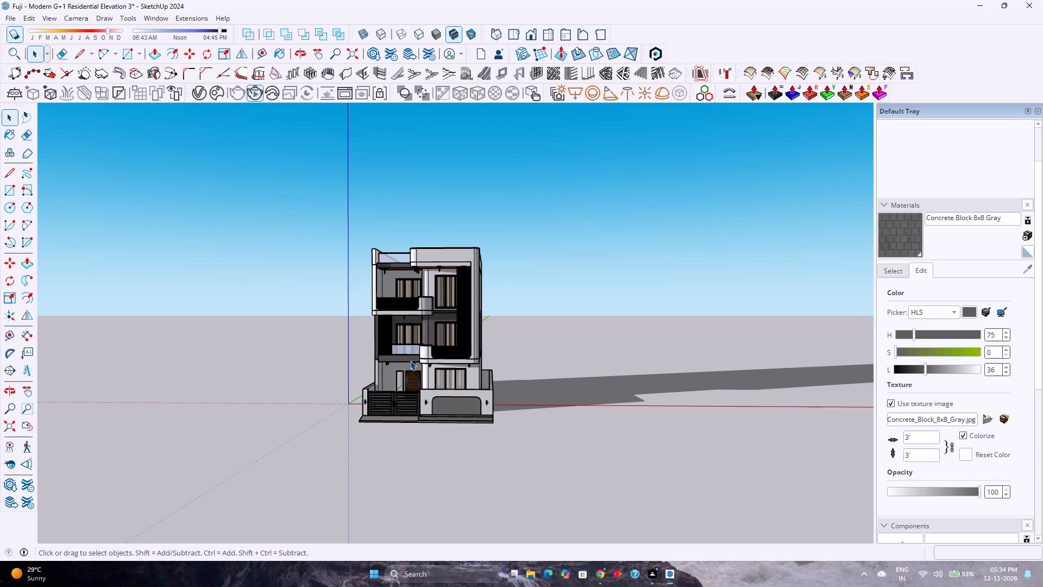
# Restore the standard front view of the house and fit the whole model in view.
pyautogui.click(533, 34)
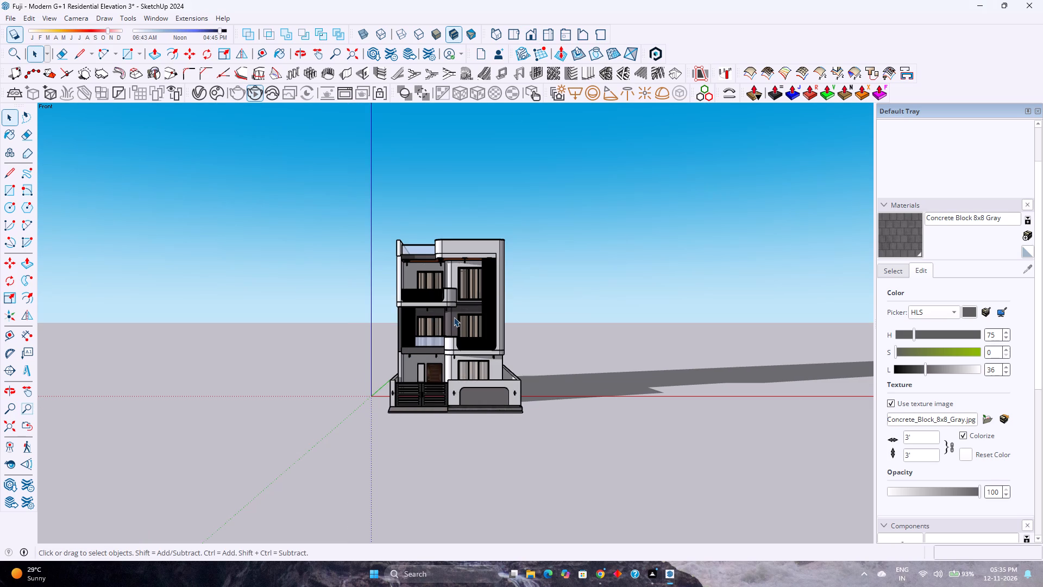
pyautogui.scroll(2, 453, 333)
pyautogui.scroll(-1, 453, 333)
pyautogui.scroll(2, 453, 333)
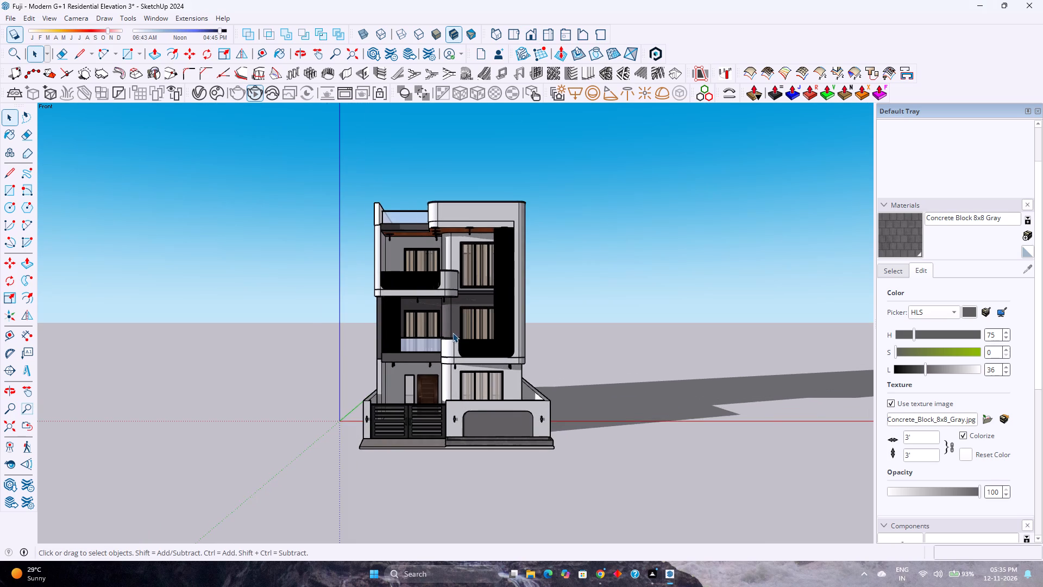
pyautogui.scroll(4, 453, 333)
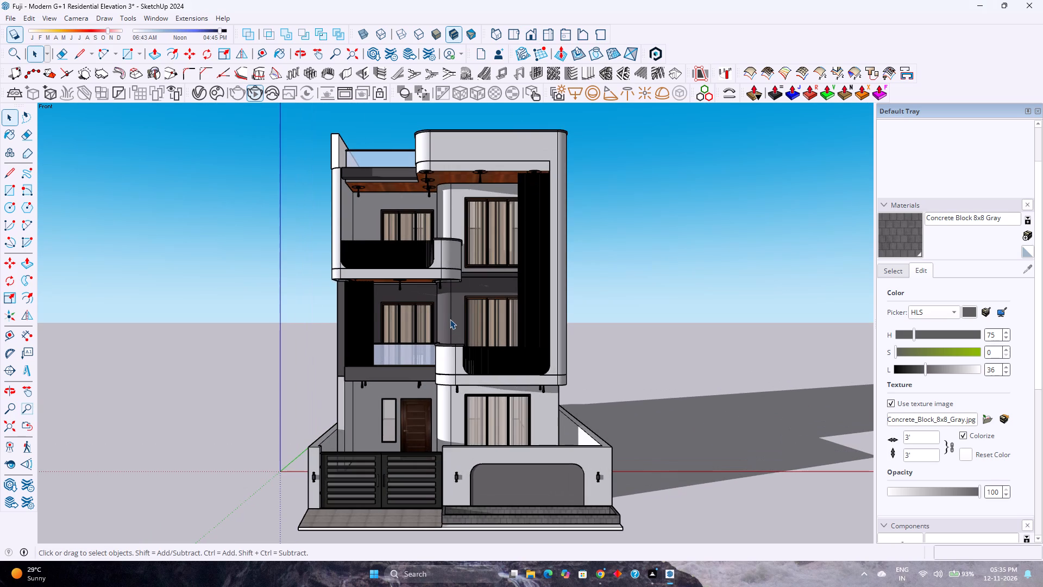
pyautogui.scroll(1, 450, 319)
pyautogui.scroll(-1, 450, 319)
pyautogui.scroll(1, 458, 357)
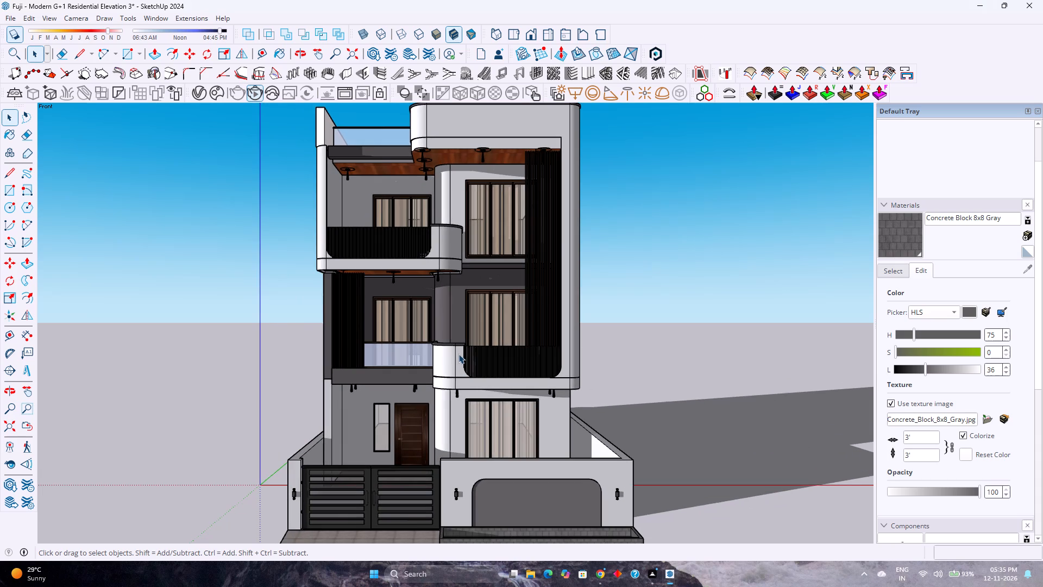
pyautogui.scroll(-1, 457, 354)
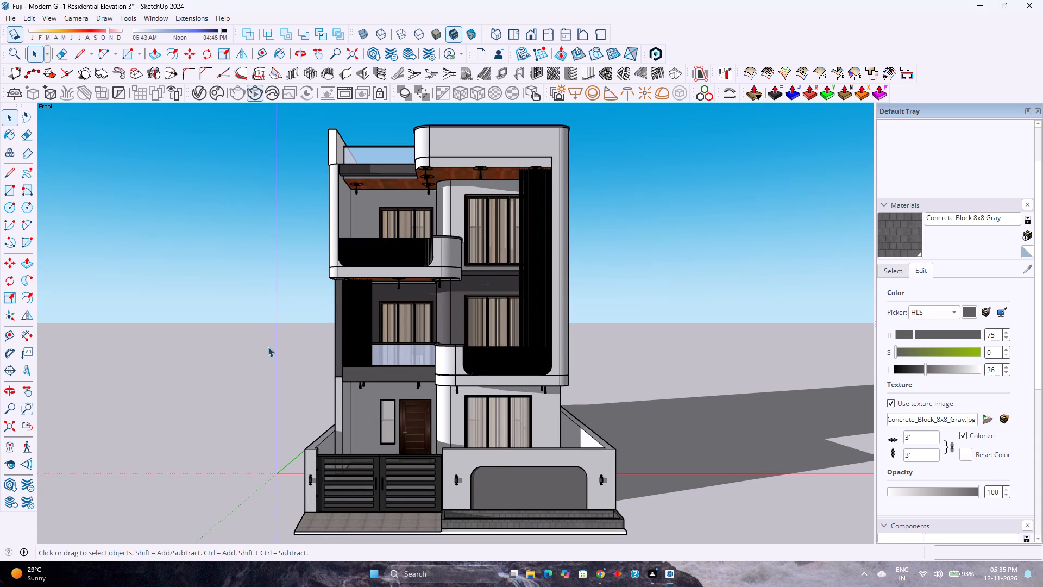
pyautogui.click(8, 424)
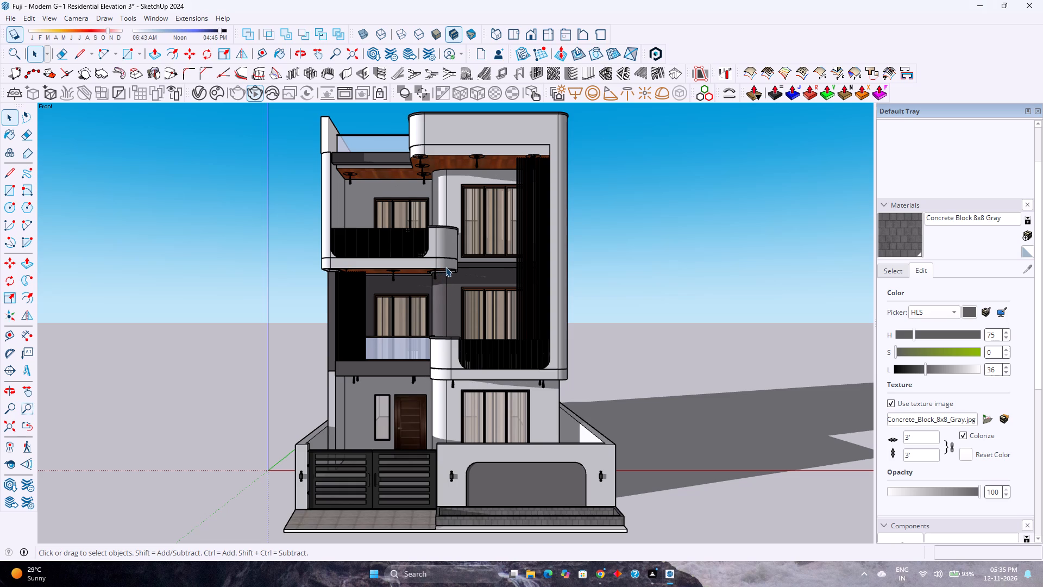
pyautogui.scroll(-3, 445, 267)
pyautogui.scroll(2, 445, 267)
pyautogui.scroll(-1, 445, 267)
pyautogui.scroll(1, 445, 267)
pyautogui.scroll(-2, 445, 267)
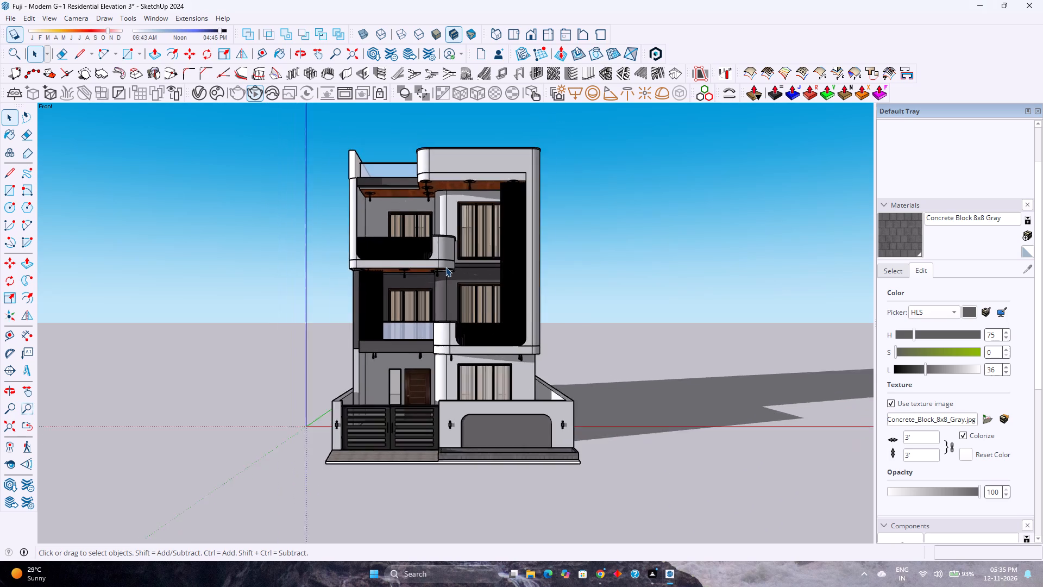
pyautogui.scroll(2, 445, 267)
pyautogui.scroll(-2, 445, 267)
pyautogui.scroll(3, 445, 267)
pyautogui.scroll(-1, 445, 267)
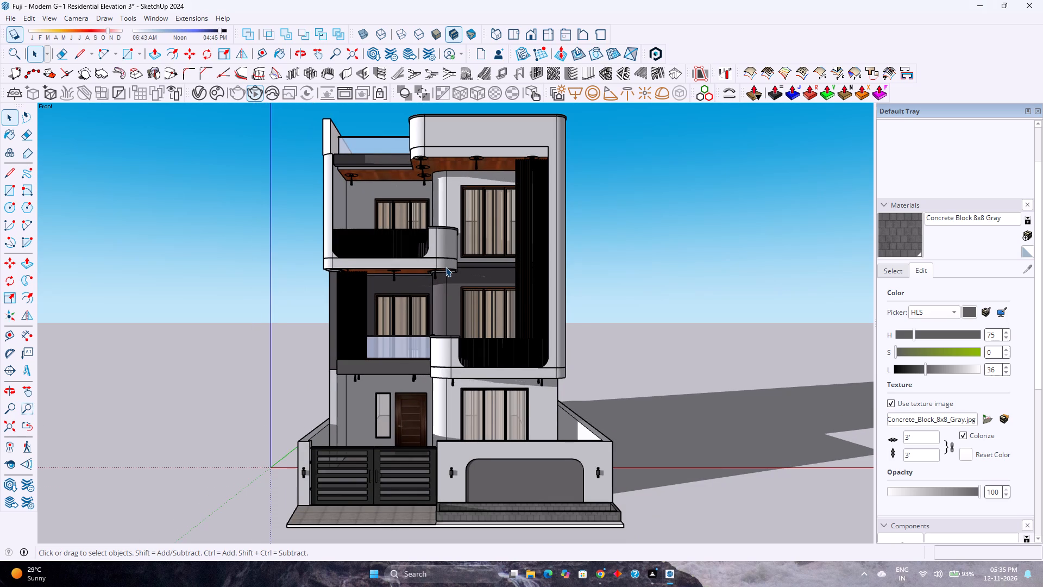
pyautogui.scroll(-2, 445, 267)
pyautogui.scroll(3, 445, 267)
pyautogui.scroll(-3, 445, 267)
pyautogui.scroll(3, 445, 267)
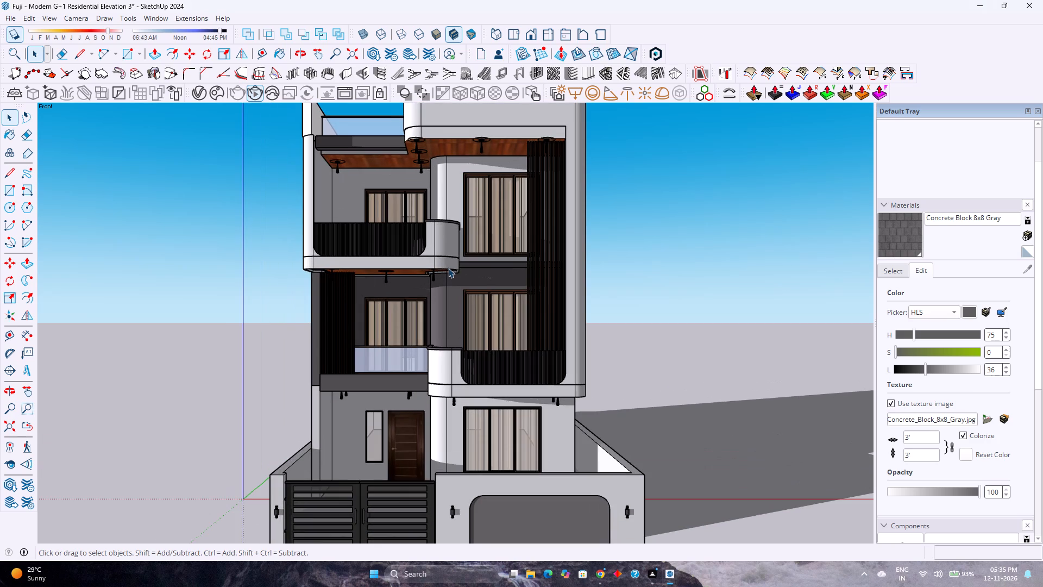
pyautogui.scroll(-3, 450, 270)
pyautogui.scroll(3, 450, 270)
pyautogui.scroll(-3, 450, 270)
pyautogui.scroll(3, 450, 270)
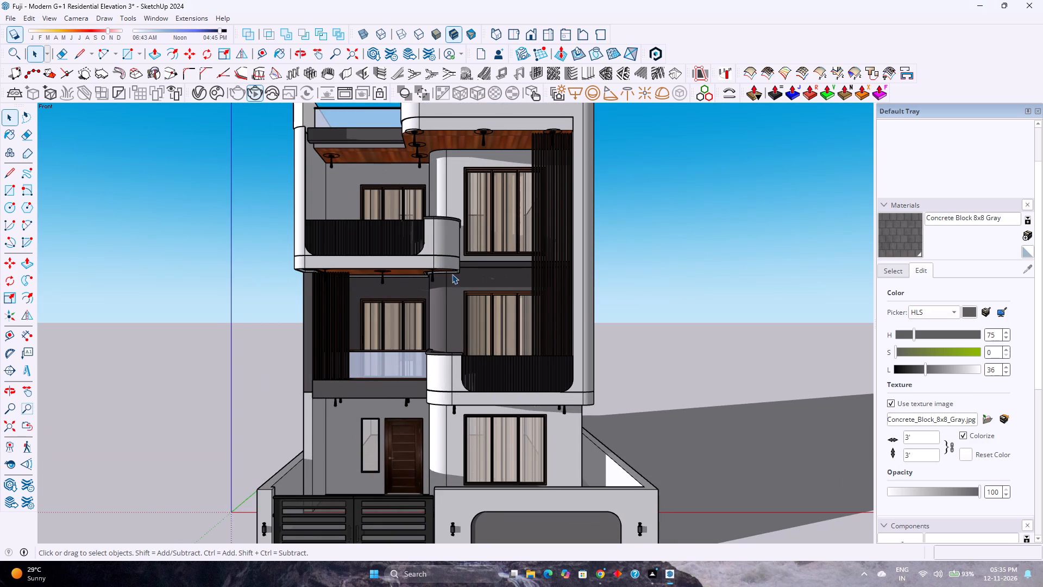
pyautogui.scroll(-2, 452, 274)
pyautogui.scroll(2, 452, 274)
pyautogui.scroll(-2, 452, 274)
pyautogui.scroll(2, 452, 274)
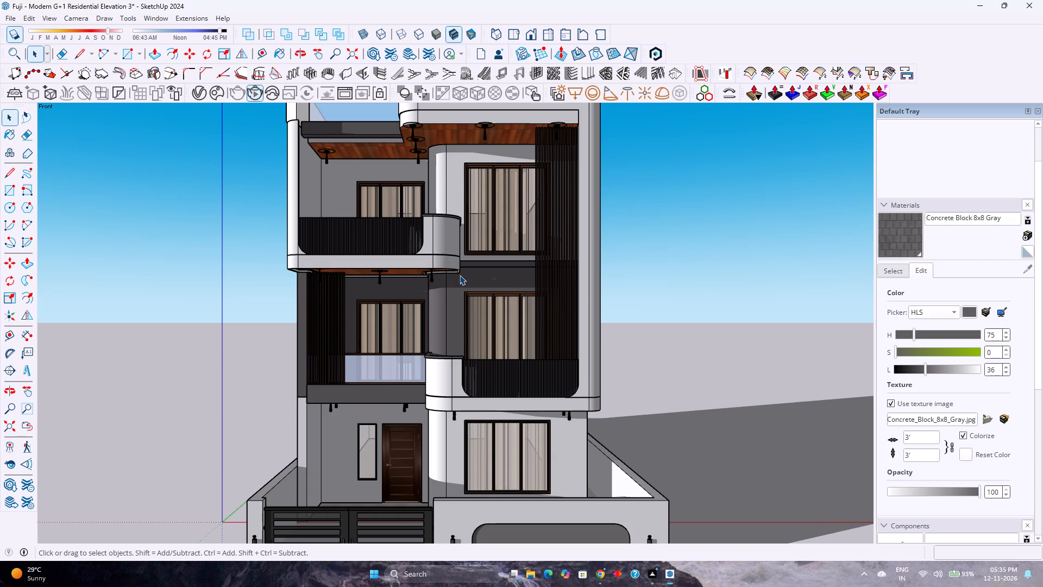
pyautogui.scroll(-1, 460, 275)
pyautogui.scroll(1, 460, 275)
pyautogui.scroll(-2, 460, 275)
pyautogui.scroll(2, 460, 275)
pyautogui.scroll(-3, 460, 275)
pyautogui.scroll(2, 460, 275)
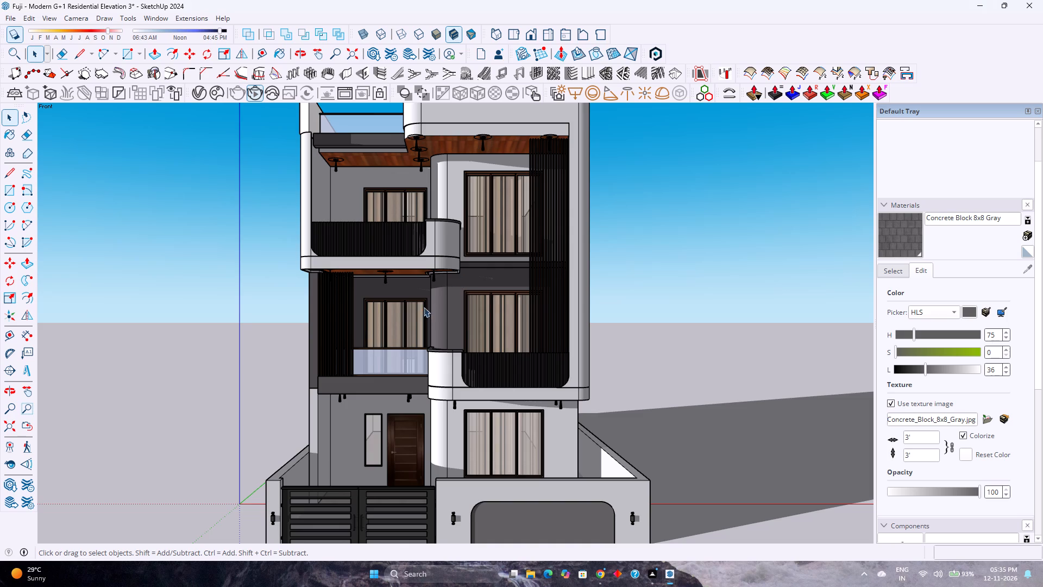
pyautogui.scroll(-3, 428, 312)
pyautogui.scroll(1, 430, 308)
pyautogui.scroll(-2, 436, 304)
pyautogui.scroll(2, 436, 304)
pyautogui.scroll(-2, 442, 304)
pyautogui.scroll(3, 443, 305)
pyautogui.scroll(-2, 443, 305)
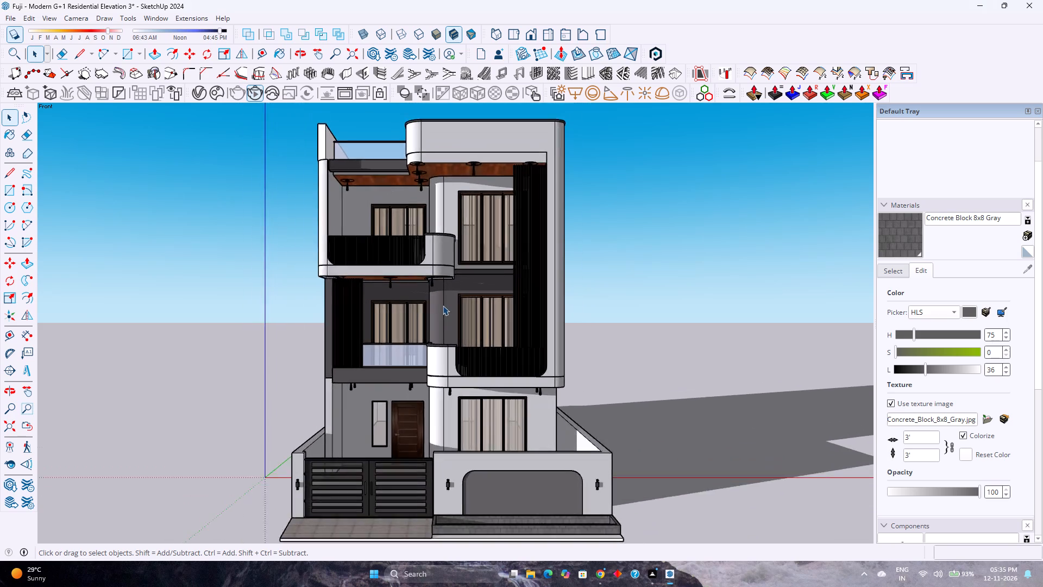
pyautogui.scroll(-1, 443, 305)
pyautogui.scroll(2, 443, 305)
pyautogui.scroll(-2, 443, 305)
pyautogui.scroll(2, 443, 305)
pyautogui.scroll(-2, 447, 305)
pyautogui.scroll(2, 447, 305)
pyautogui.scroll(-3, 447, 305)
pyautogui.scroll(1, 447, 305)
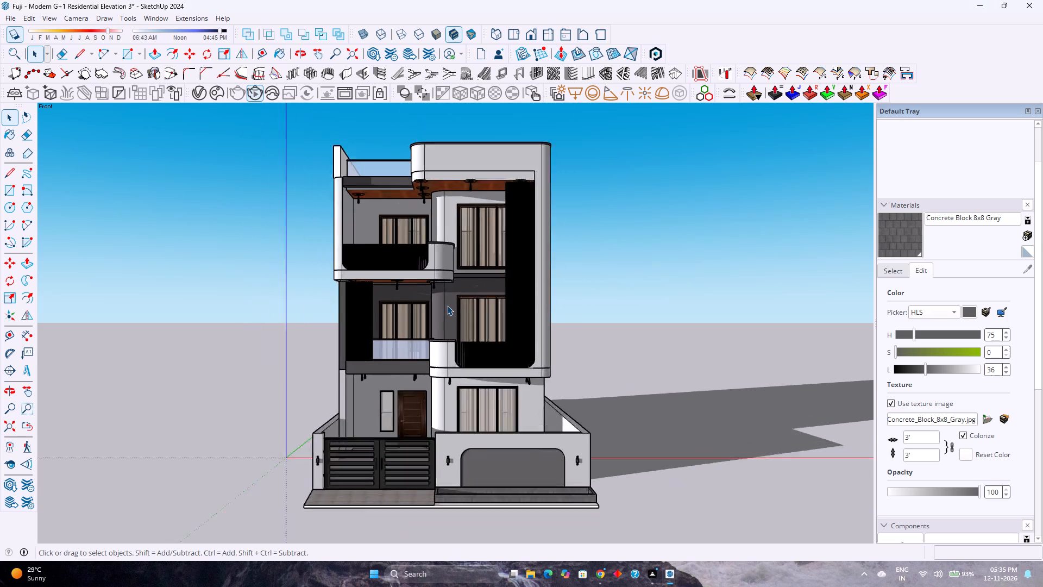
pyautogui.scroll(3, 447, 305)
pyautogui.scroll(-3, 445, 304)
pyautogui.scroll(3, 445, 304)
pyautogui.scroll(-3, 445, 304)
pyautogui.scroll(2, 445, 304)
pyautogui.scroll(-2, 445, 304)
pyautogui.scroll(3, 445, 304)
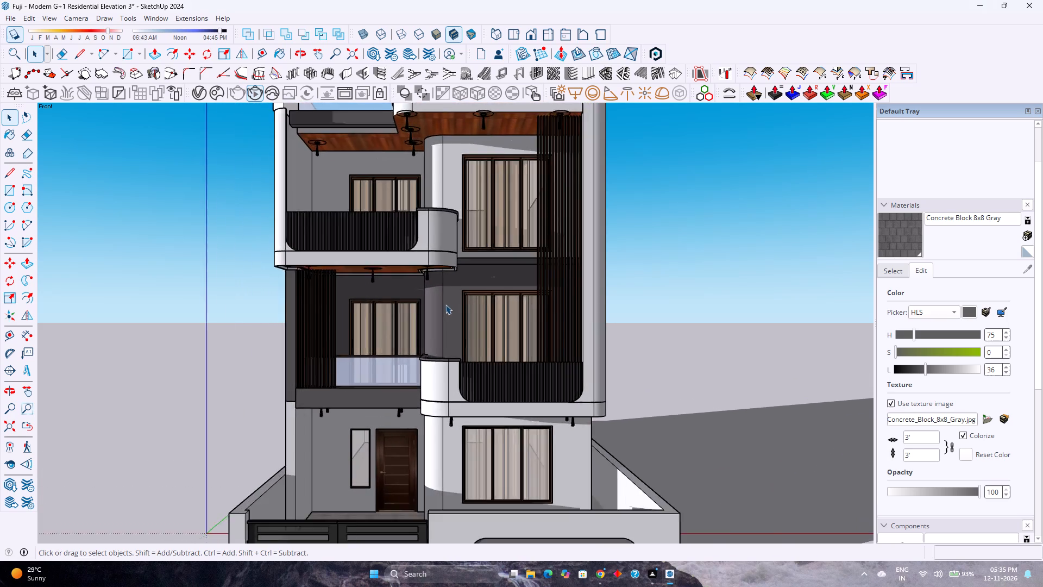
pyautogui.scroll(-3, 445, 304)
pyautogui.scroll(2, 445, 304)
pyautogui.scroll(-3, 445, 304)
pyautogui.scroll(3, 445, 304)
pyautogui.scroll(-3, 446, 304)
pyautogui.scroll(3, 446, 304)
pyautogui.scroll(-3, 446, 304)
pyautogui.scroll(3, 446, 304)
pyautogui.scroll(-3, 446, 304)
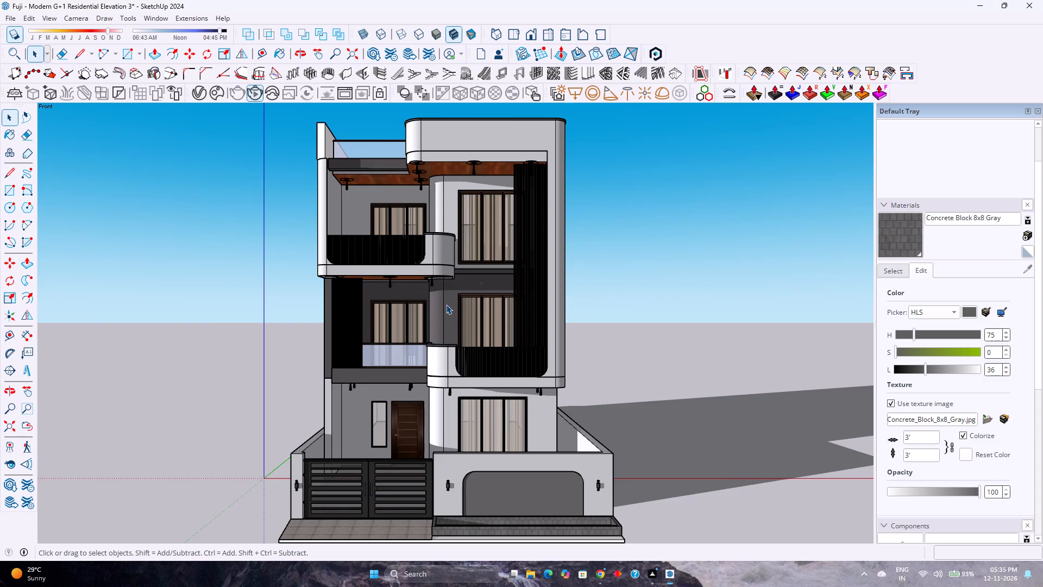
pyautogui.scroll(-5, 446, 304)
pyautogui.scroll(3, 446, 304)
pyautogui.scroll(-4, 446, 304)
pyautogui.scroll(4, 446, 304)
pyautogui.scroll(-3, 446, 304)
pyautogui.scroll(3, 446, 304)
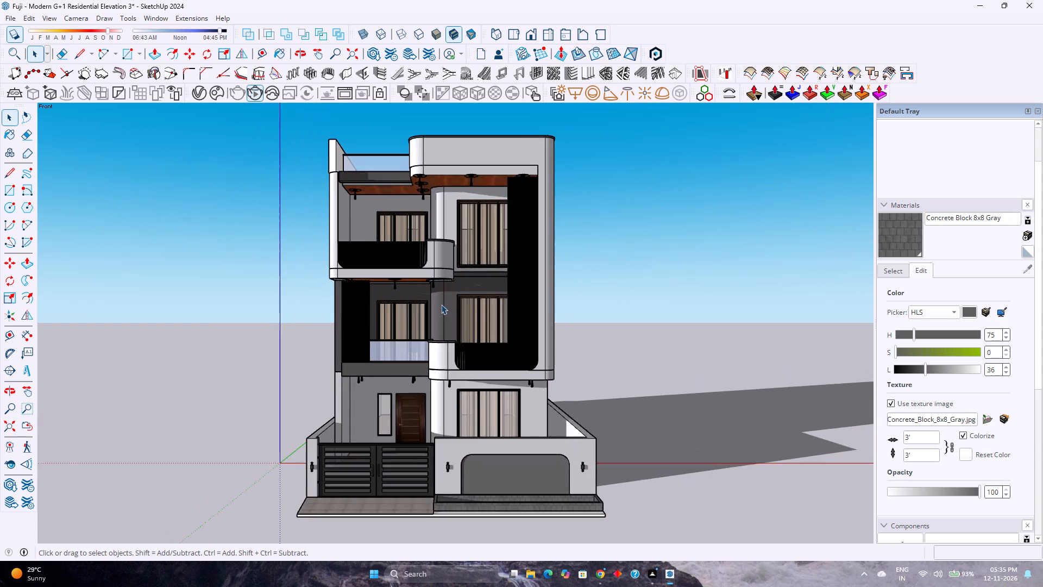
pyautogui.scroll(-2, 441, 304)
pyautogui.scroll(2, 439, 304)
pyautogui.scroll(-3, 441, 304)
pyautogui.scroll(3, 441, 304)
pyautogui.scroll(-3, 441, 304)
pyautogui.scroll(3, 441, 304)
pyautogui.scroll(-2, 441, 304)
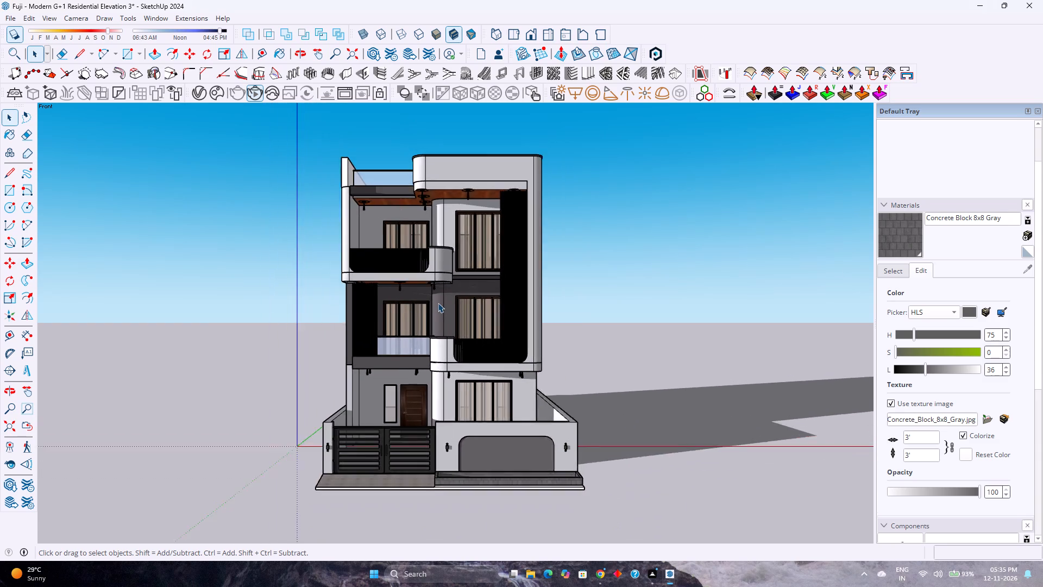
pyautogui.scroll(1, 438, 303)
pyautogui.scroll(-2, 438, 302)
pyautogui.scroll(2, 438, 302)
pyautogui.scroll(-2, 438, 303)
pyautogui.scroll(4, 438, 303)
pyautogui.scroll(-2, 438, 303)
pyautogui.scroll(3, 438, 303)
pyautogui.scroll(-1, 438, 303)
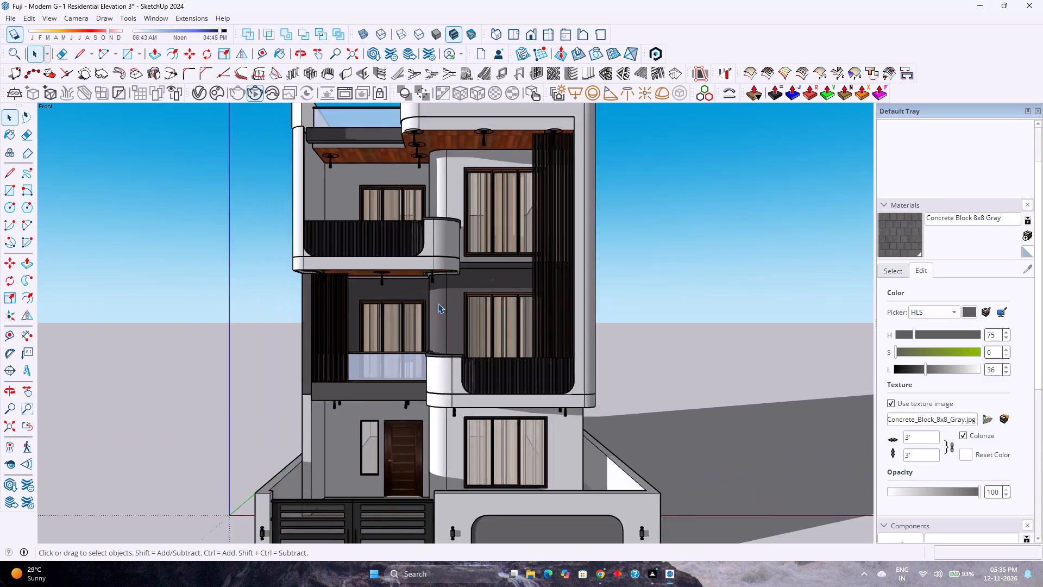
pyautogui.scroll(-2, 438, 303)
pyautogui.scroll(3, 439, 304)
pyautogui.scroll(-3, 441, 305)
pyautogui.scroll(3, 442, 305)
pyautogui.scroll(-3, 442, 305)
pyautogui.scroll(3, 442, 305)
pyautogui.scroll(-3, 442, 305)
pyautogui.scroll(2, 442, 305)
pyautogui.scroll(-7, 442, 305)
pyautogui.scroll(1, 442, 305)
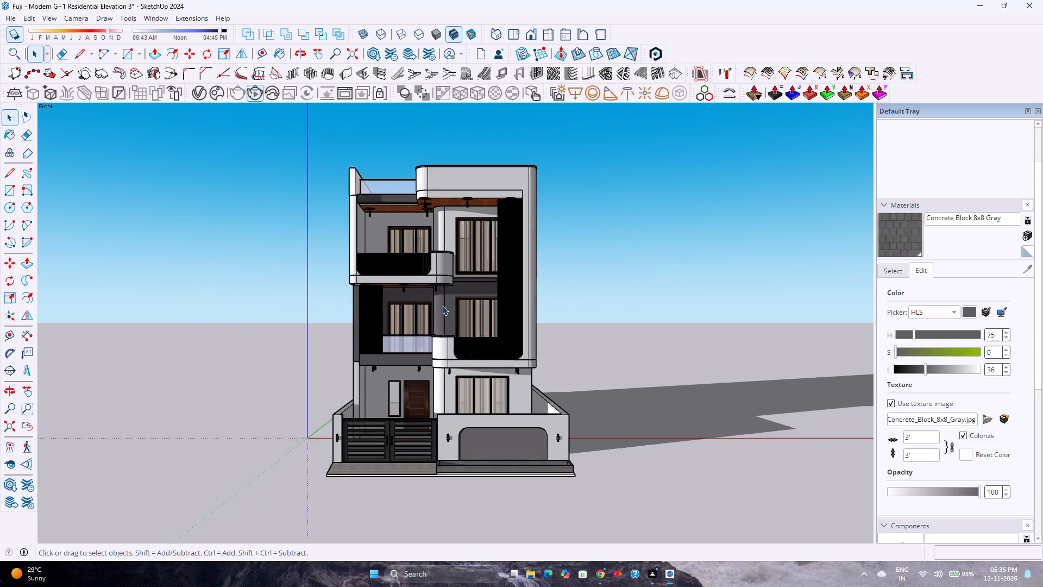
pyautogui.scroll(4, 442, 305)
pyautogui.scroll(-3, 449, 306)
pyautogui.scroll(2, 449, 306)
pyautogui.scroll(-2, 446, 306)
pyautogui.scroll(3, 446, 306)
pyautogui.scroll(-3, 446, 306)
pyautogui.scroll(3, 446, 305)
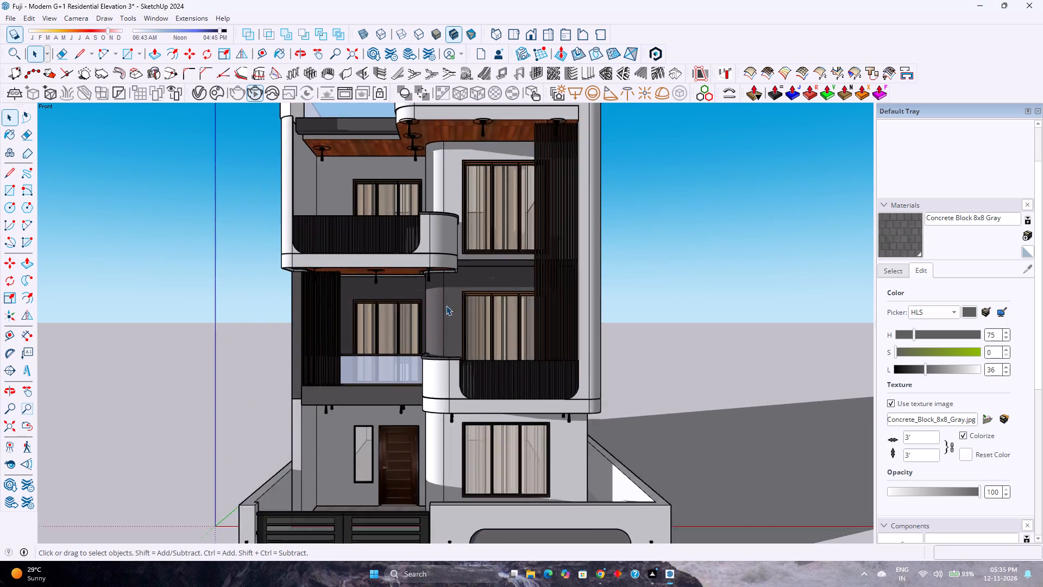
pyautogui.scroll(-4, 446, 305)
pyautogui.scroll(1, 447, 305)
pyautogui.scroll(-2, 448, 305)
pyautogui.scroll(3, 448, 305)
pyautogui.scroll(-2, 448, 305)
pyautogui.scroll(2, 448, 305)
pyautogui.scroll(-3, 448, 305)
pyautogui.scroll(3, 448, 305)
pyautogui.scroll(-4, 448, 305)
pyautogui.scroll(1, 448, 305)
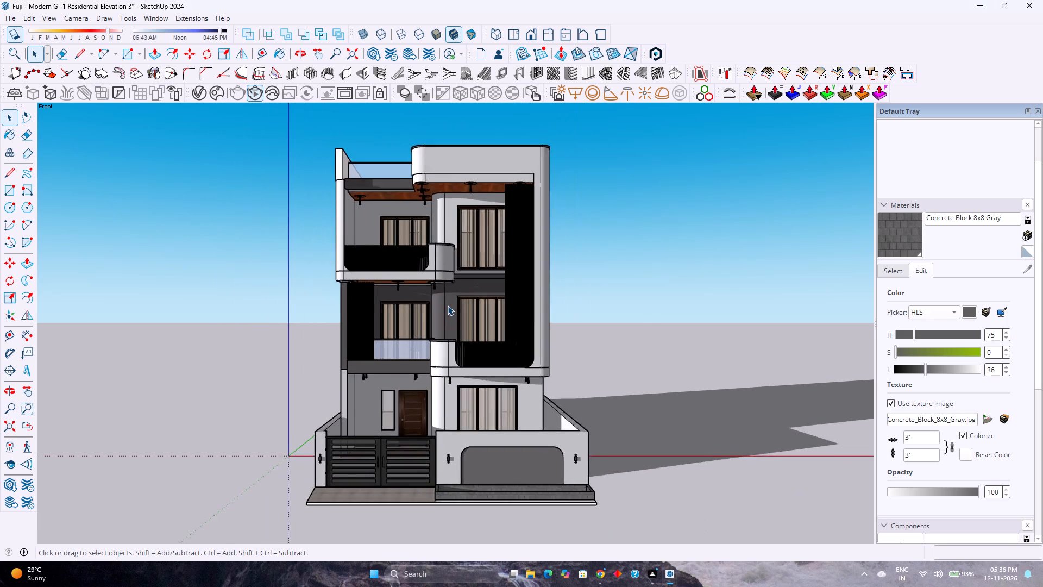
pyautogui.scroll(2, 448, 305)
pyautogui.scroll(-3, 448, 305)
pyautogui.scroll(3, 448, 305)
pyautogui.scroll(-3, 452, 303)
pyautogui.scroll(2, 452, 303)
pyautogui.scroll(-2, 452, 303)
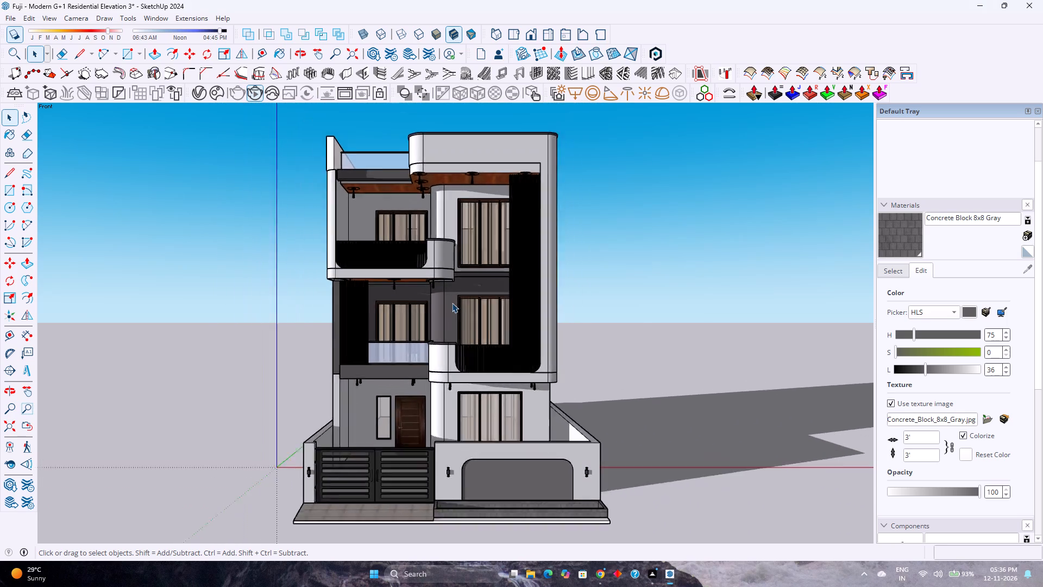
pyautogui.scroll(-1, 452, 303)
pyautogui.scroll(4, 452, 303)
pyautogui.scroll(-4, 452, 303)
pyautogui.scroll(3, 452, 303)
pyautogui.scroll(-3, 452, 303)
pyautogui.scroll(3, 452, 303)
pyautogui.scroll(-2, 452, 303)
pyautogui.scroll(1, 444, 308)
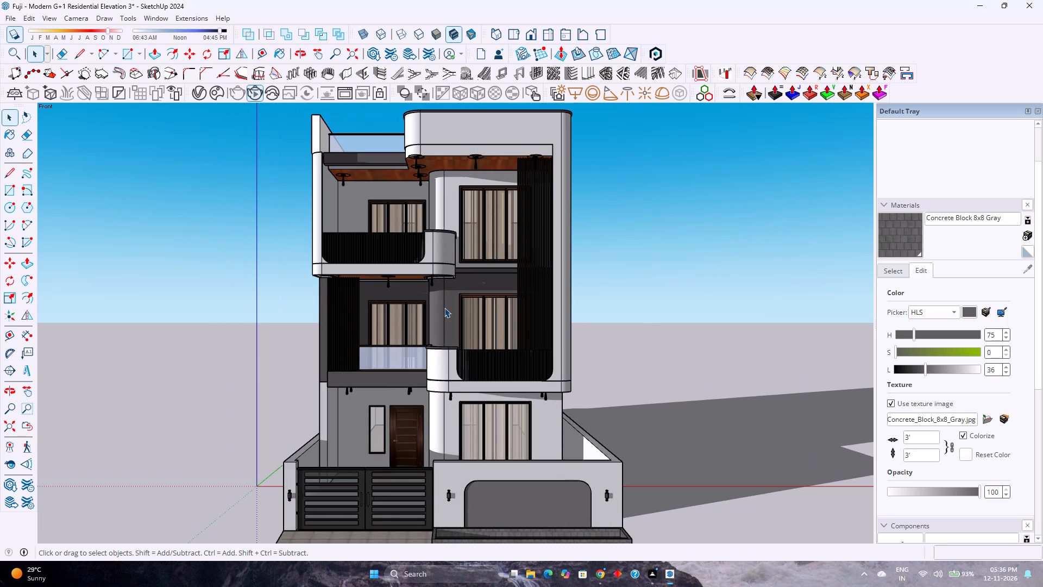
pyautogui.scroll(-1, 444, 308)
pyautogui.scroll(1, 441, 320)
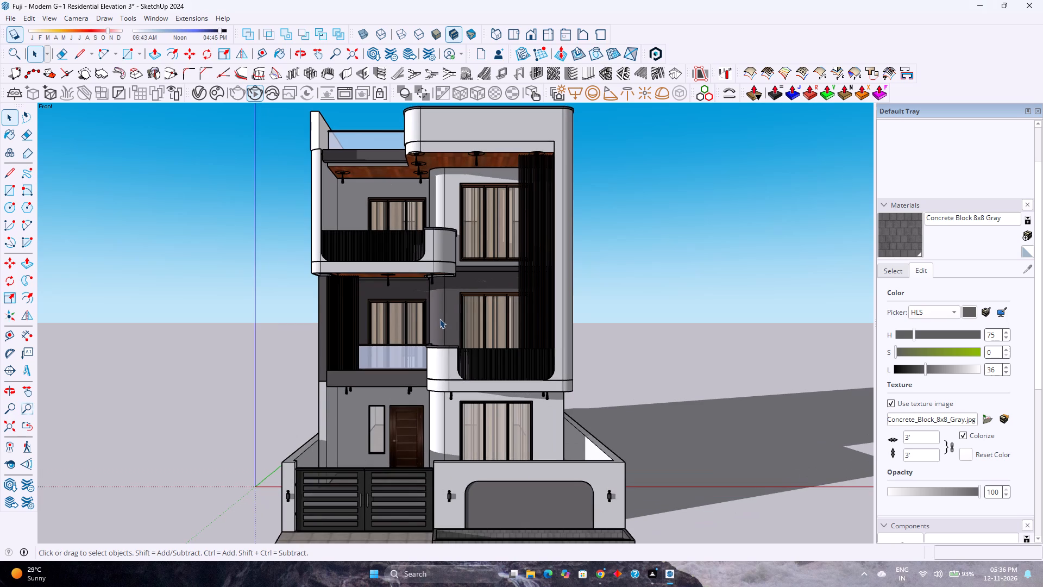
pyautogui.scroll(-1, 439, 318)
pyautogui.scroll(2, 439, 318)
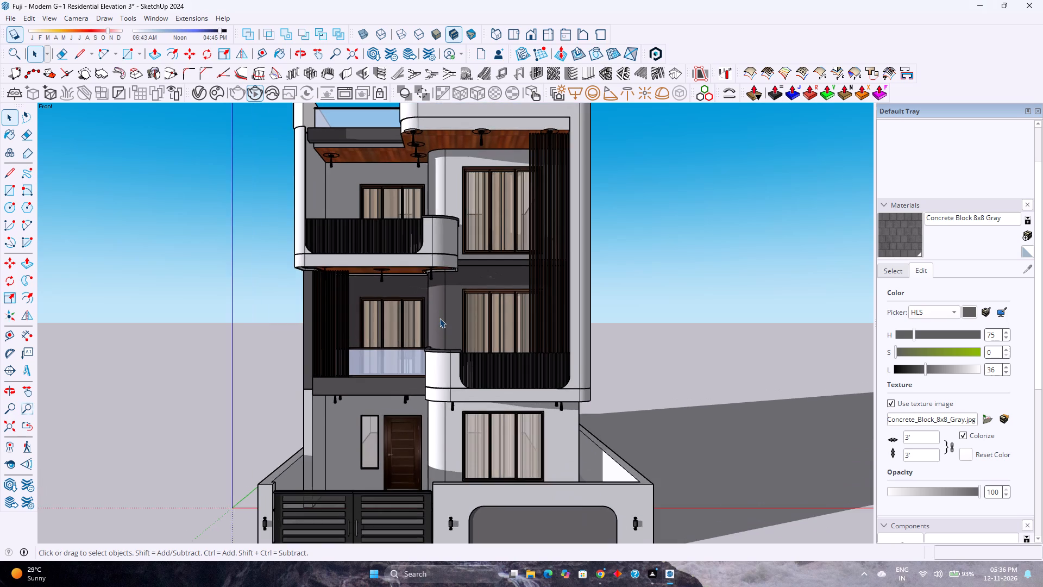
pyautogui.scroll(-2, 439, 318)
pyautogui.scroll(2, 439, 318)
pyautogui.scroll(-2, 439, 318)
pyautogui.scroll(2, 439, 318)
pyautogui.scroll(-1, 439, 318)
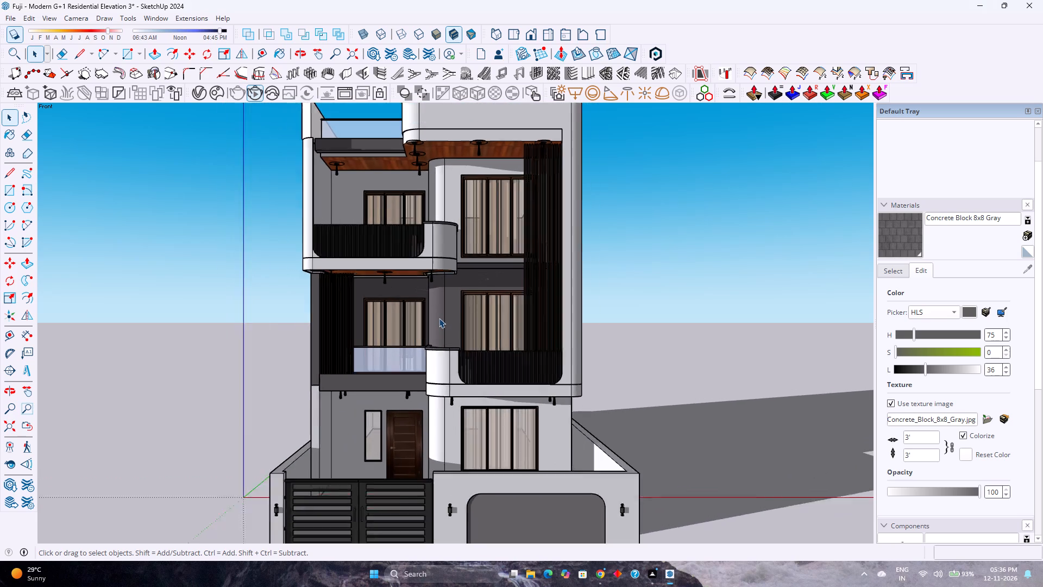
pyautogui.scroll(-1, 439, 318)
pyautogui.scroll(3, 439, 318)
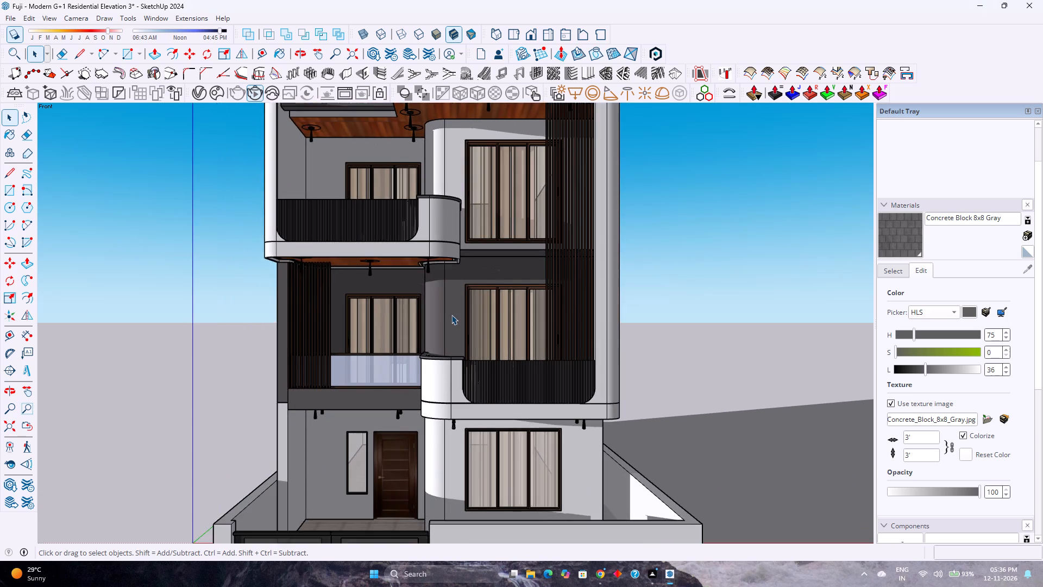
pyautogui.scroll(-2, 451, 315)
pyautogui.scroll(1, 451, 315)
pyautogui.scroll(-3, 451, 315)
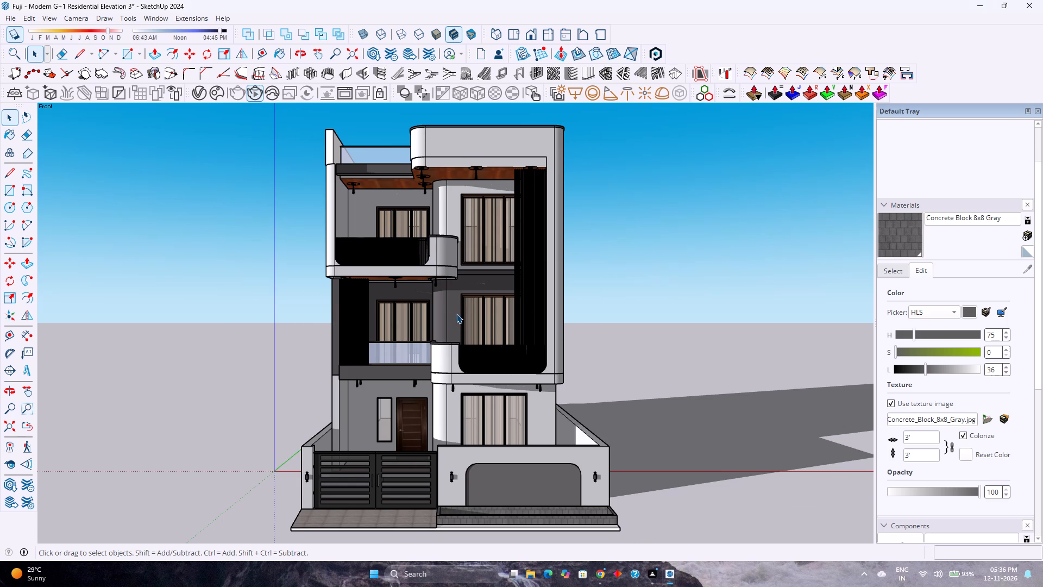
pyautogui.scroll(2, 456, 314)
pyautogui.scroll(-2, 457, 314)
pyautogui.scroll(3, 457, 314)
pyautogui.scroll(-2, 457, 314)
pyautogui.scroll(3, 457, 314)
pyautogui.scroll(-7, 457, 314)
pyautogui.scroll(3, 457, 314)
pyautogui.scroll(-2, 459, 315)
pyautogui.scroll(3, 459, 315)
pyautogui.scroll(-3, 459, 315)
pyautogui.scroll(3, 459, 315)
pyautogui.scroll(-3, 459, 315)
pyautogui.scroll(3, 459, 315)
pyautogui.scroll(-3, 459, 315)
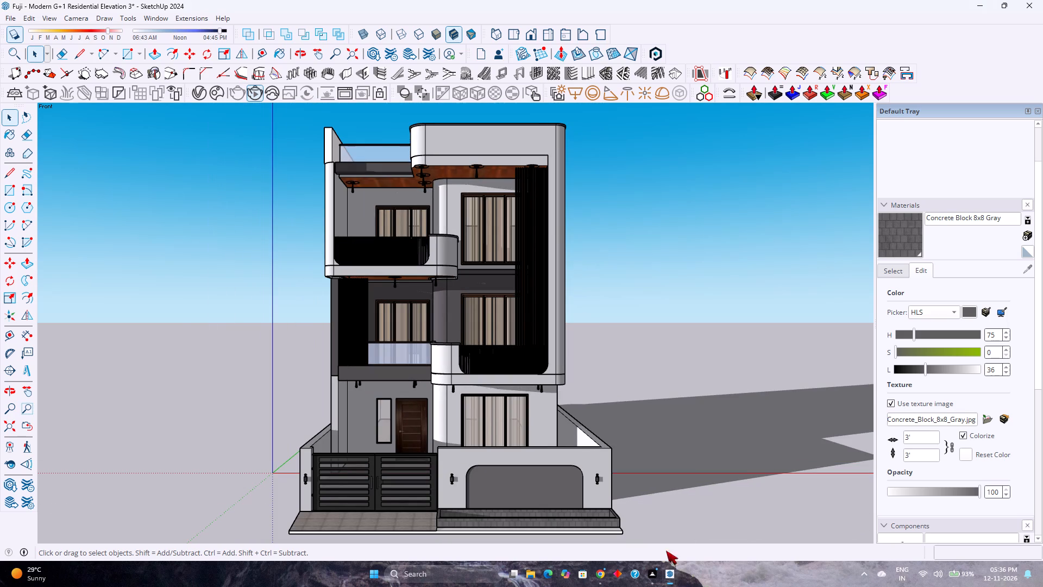
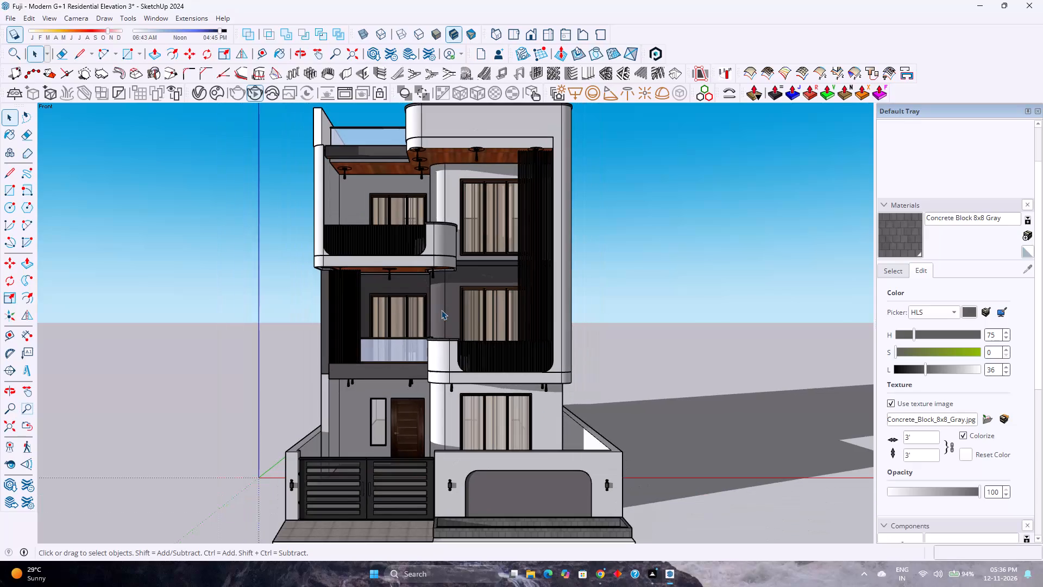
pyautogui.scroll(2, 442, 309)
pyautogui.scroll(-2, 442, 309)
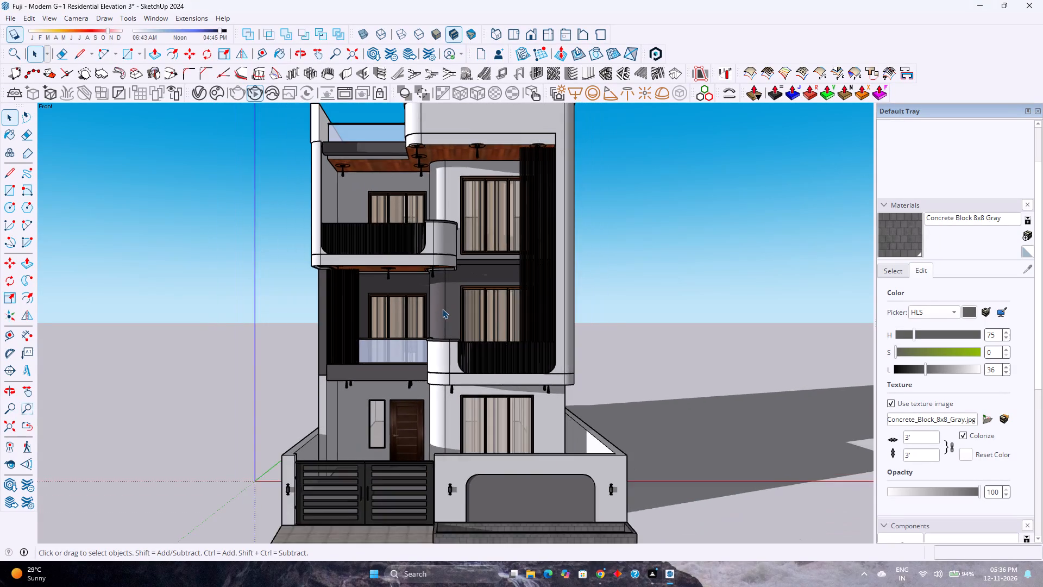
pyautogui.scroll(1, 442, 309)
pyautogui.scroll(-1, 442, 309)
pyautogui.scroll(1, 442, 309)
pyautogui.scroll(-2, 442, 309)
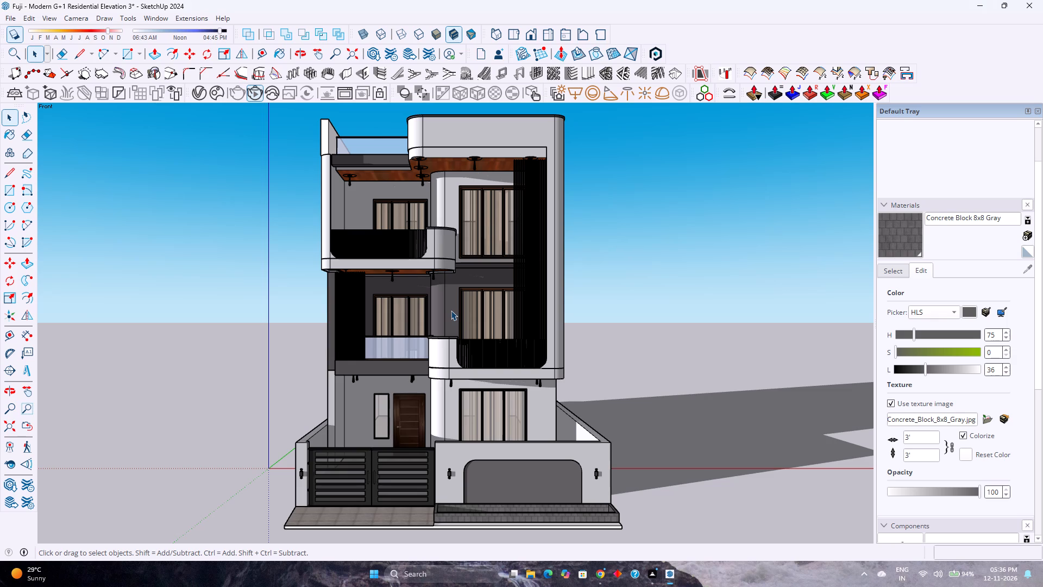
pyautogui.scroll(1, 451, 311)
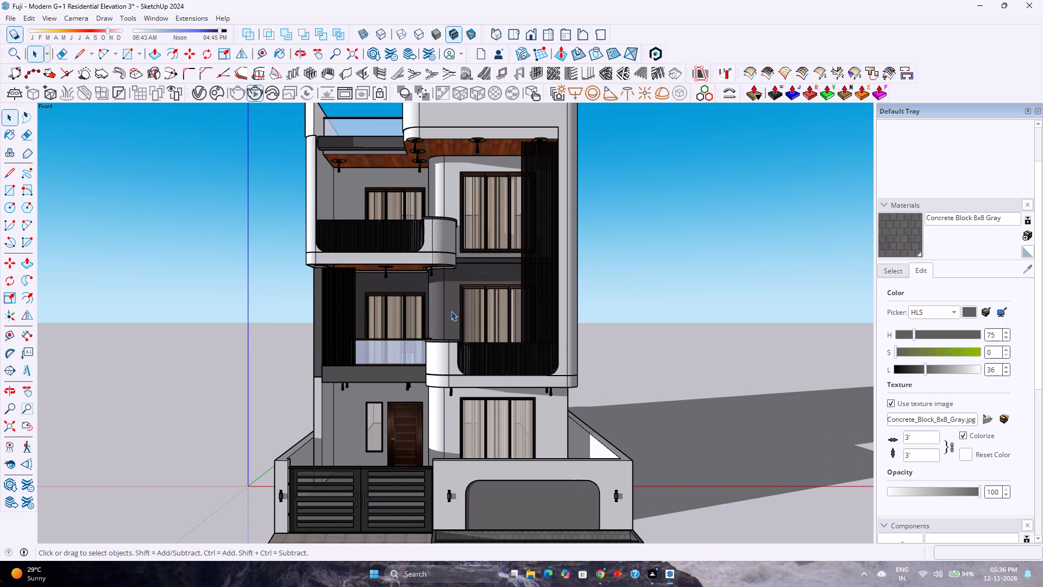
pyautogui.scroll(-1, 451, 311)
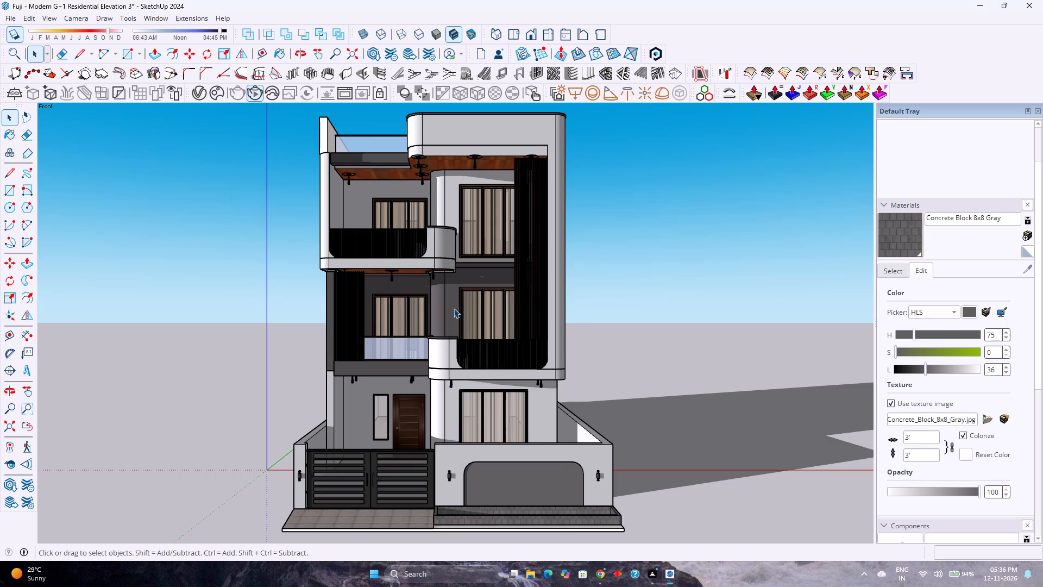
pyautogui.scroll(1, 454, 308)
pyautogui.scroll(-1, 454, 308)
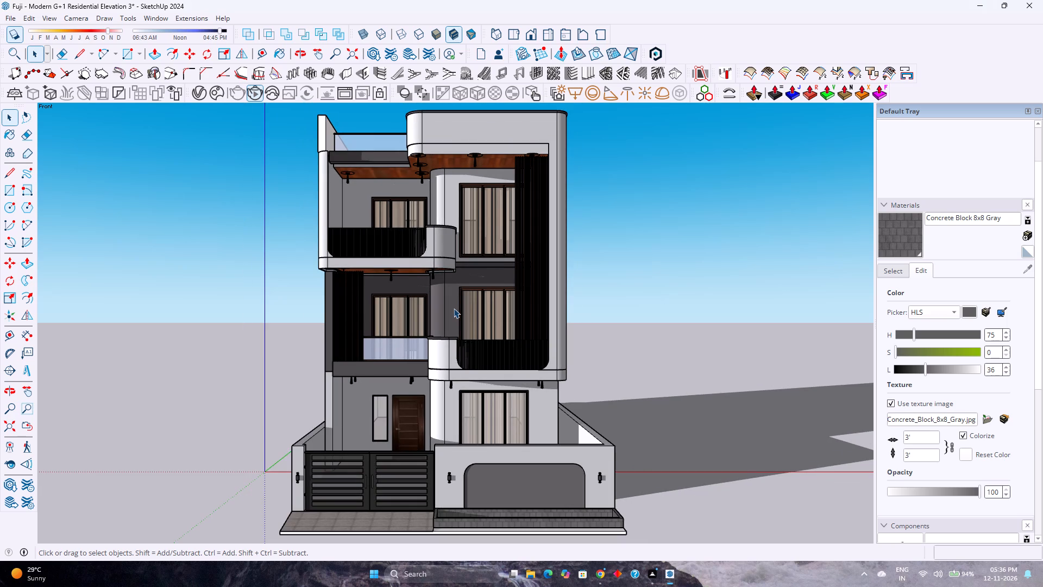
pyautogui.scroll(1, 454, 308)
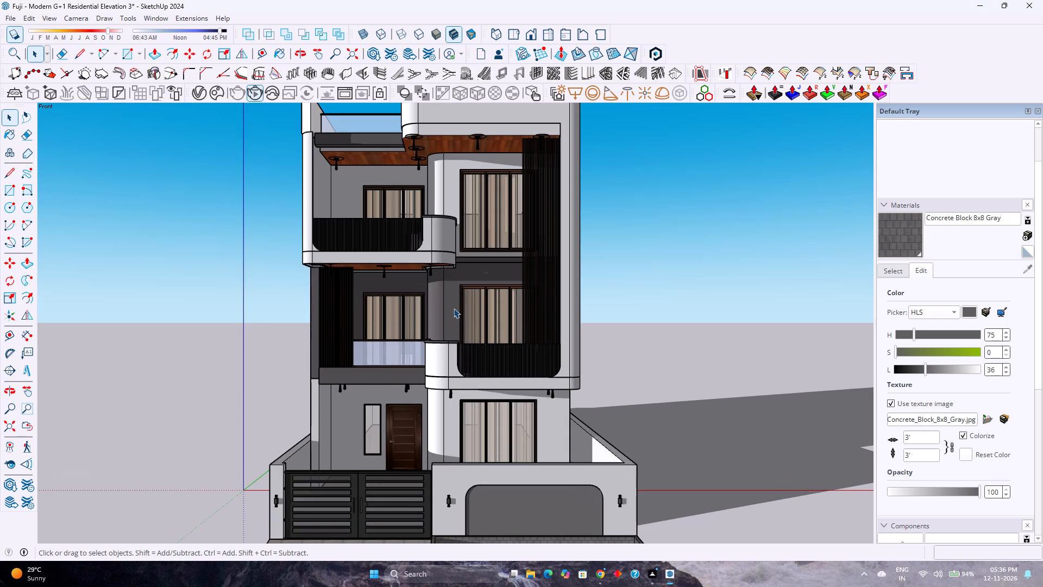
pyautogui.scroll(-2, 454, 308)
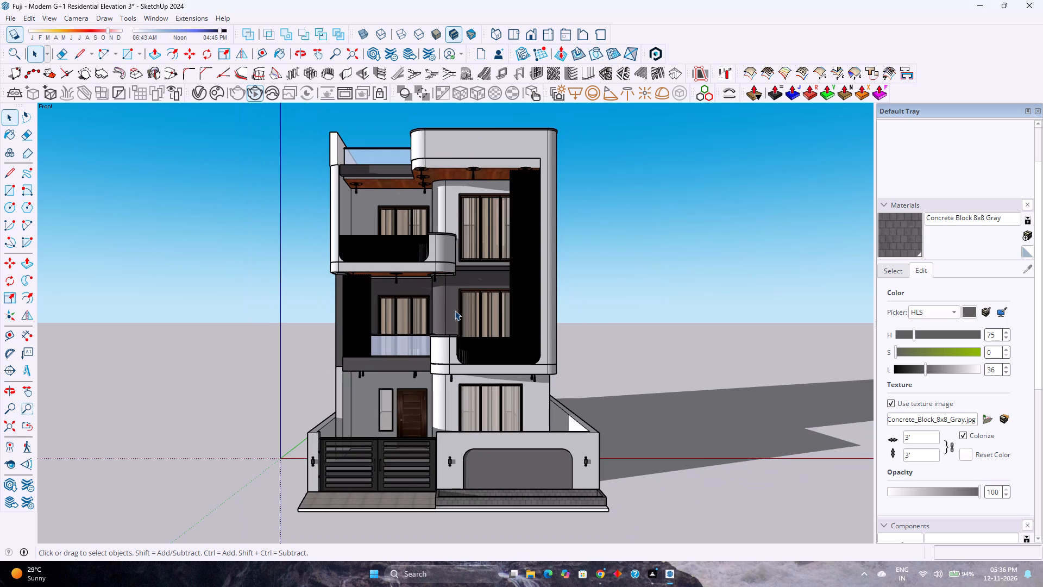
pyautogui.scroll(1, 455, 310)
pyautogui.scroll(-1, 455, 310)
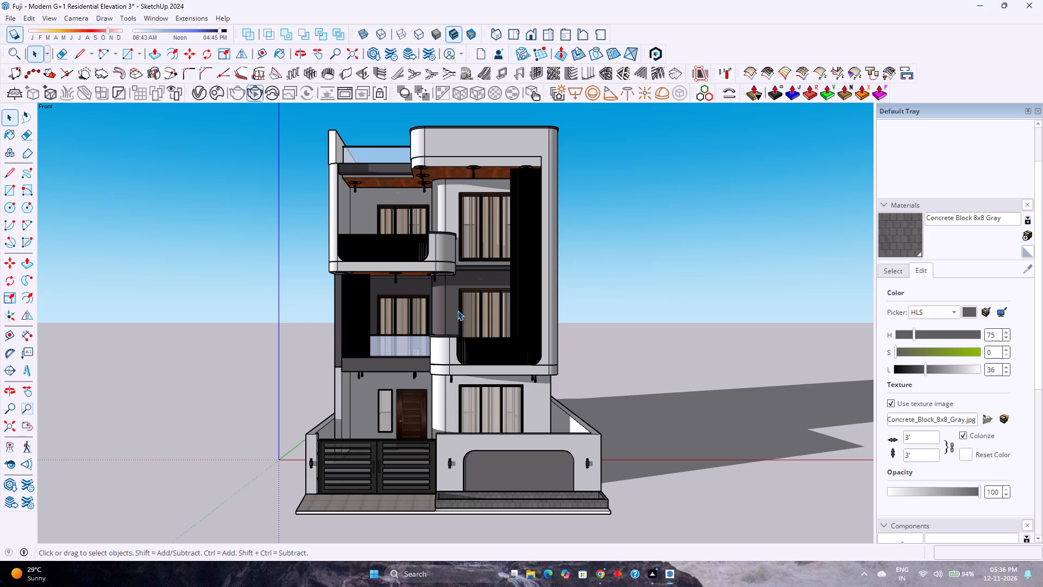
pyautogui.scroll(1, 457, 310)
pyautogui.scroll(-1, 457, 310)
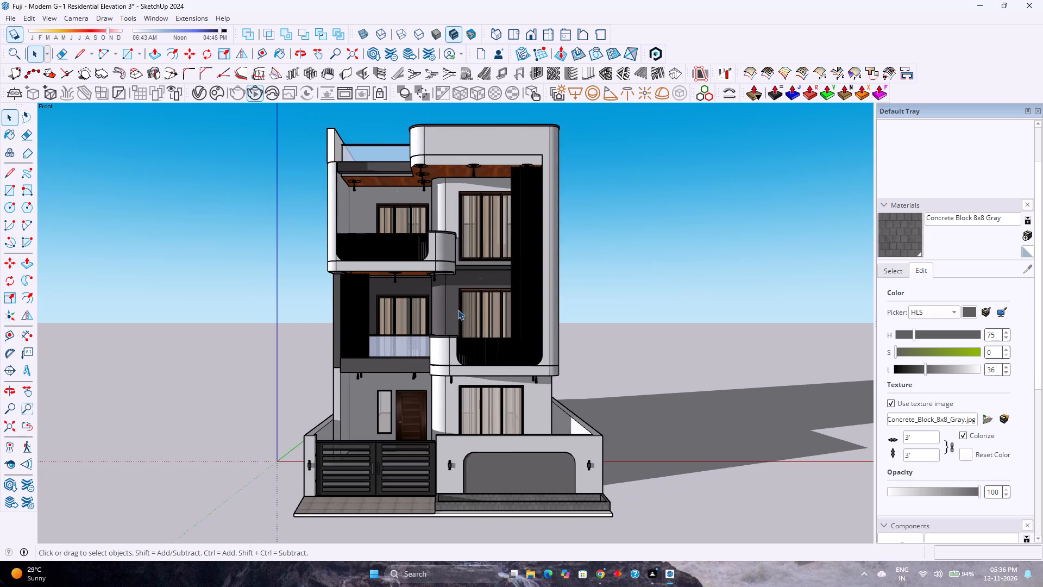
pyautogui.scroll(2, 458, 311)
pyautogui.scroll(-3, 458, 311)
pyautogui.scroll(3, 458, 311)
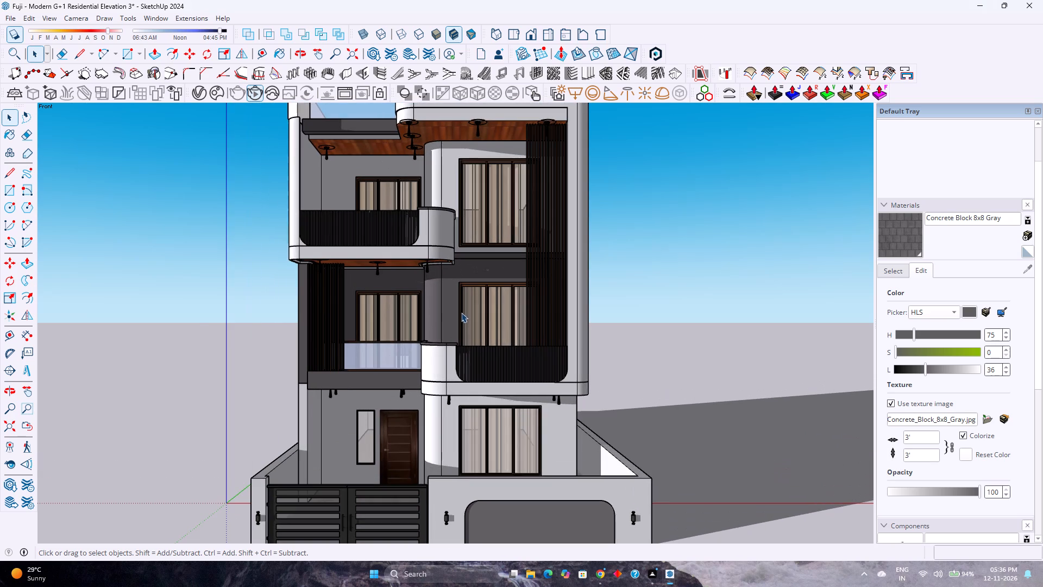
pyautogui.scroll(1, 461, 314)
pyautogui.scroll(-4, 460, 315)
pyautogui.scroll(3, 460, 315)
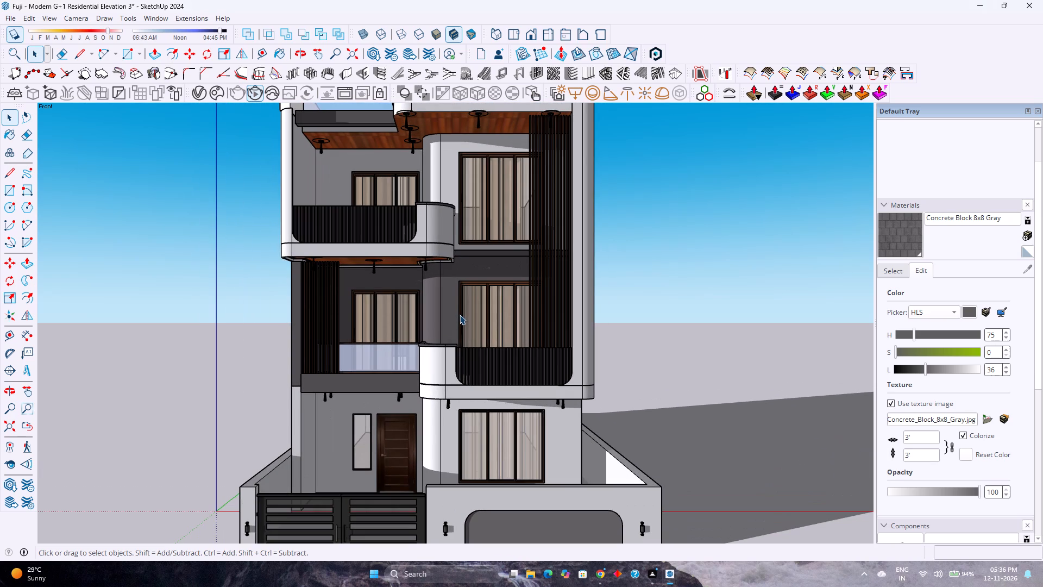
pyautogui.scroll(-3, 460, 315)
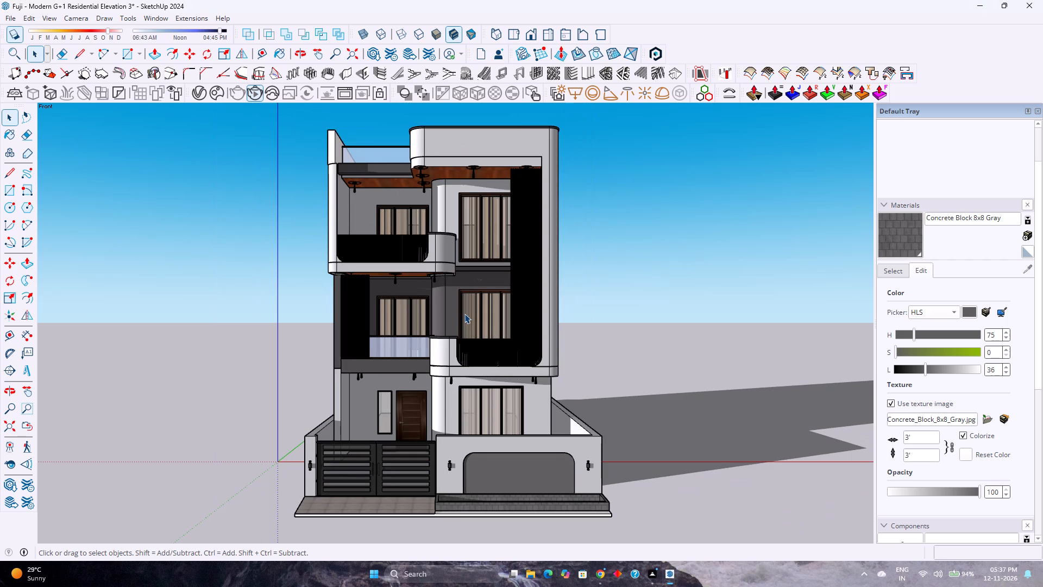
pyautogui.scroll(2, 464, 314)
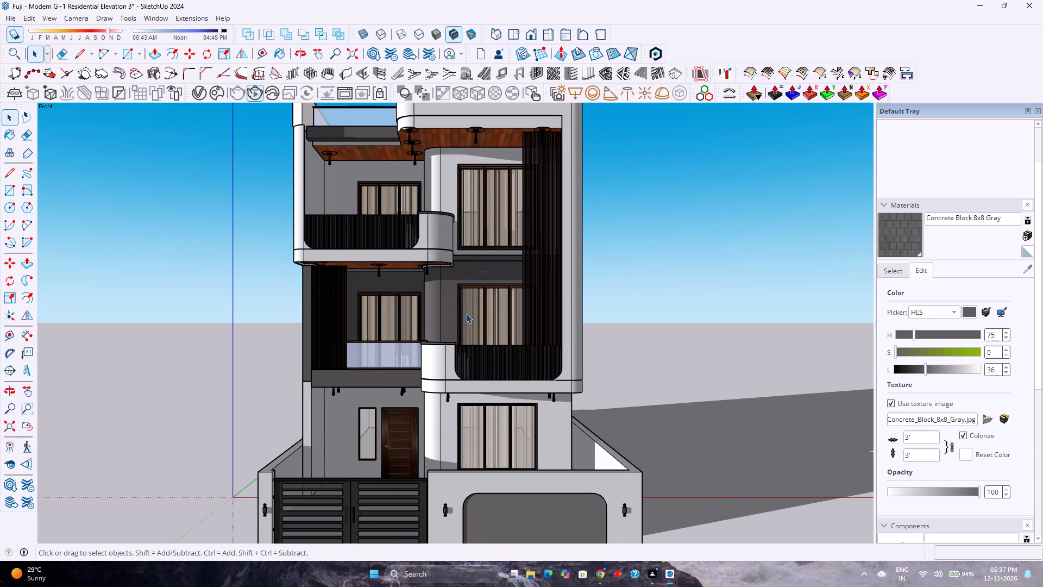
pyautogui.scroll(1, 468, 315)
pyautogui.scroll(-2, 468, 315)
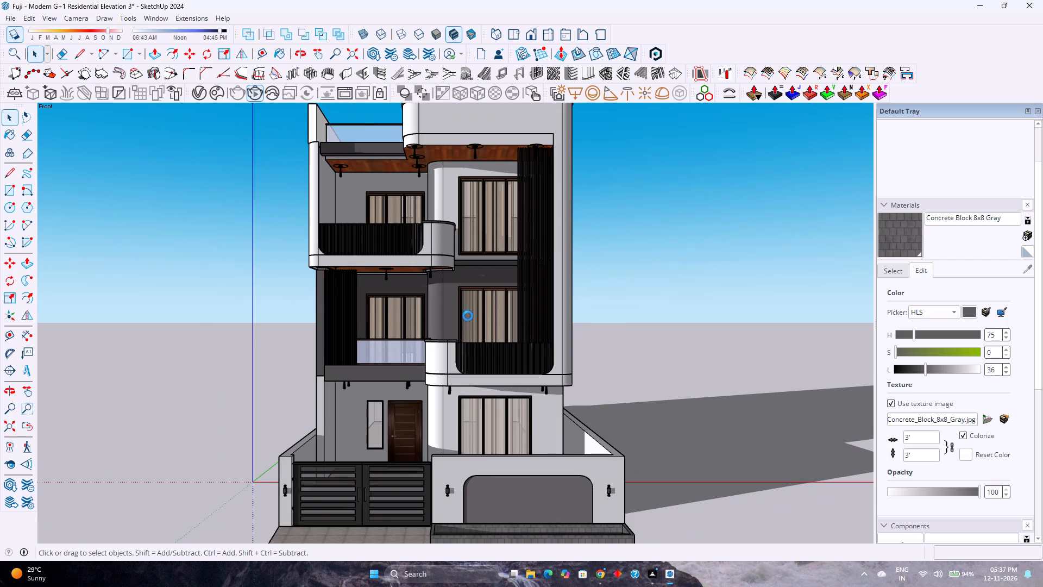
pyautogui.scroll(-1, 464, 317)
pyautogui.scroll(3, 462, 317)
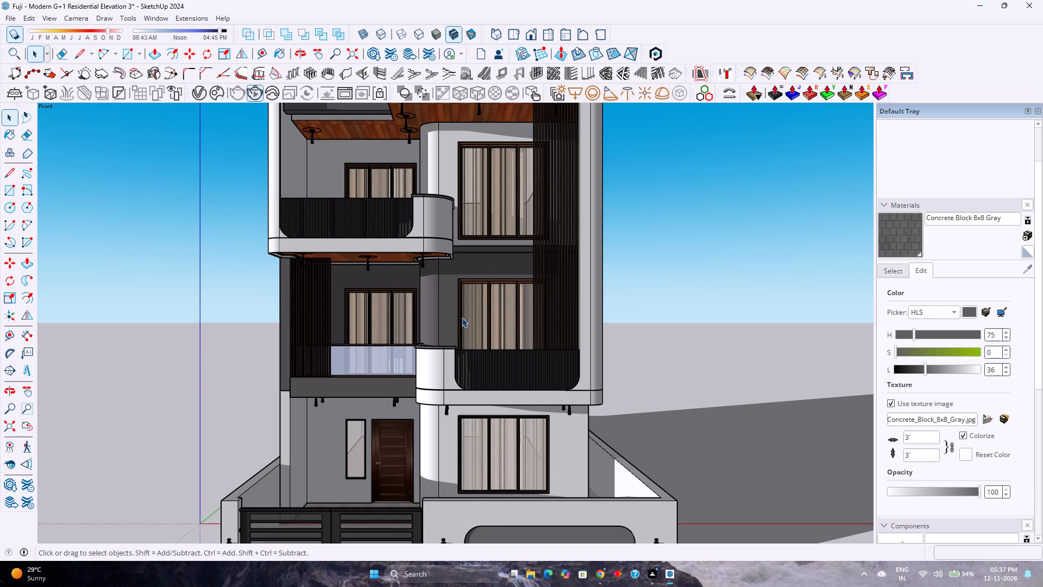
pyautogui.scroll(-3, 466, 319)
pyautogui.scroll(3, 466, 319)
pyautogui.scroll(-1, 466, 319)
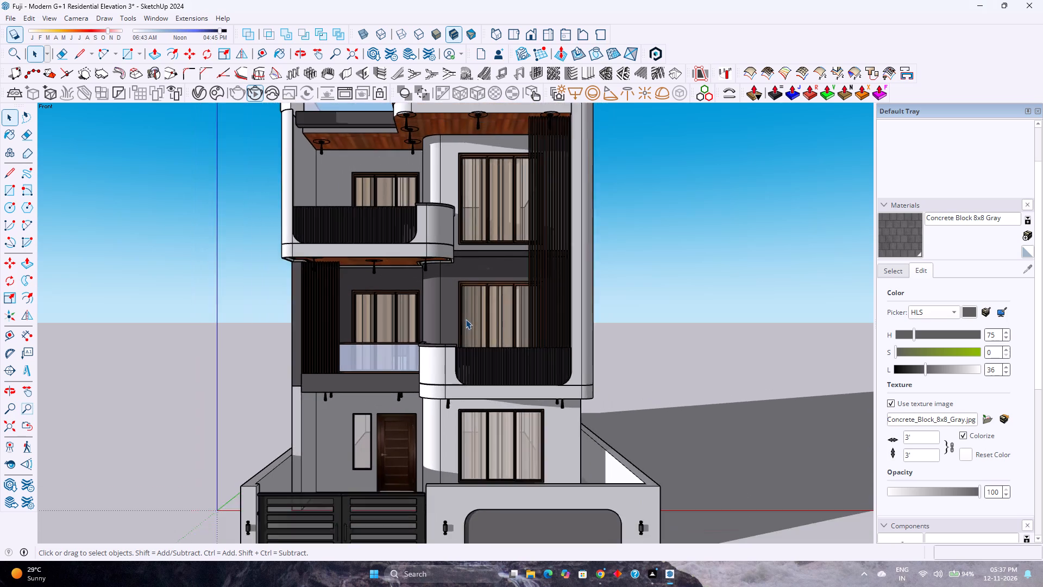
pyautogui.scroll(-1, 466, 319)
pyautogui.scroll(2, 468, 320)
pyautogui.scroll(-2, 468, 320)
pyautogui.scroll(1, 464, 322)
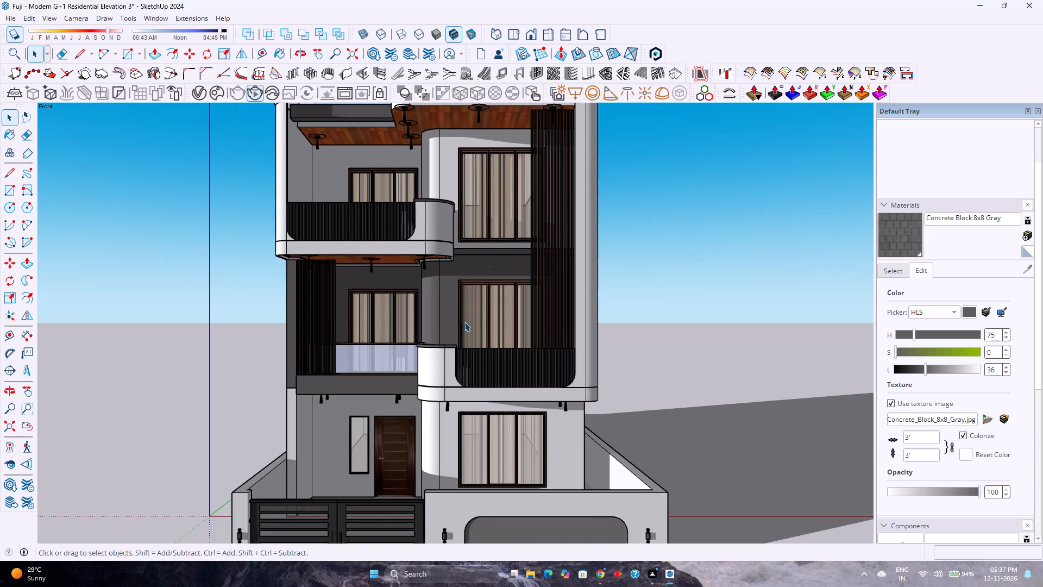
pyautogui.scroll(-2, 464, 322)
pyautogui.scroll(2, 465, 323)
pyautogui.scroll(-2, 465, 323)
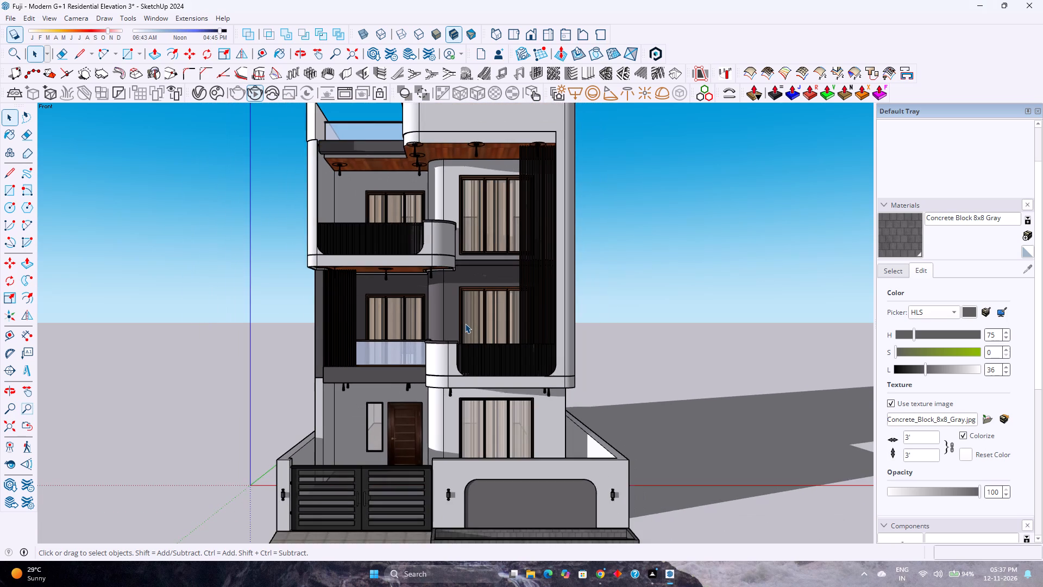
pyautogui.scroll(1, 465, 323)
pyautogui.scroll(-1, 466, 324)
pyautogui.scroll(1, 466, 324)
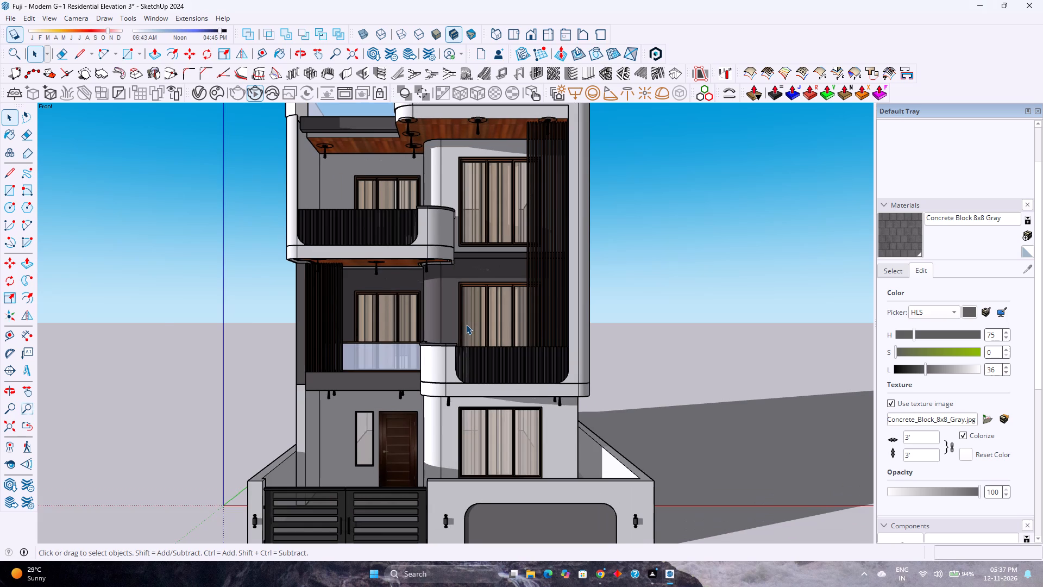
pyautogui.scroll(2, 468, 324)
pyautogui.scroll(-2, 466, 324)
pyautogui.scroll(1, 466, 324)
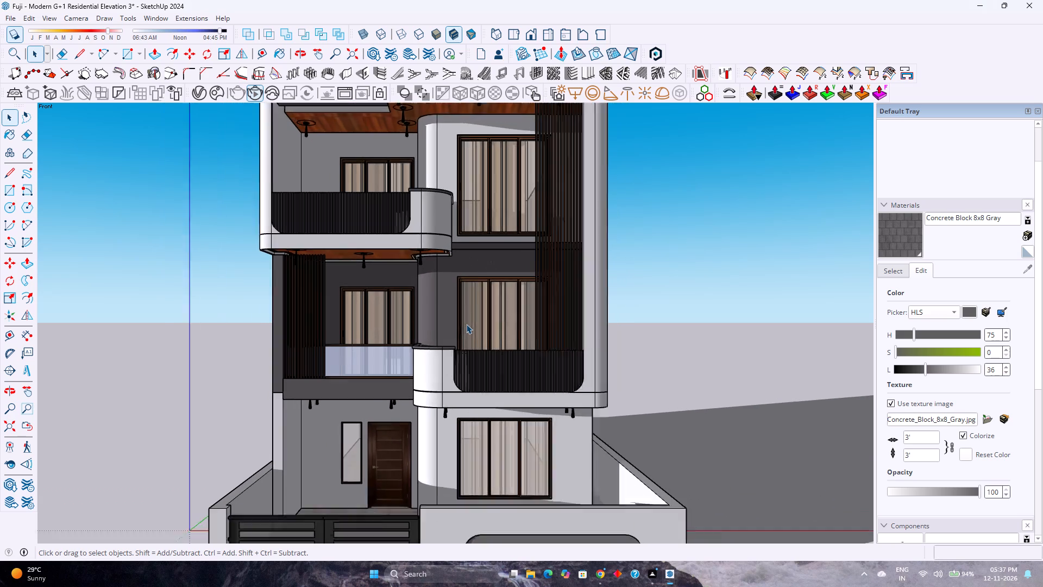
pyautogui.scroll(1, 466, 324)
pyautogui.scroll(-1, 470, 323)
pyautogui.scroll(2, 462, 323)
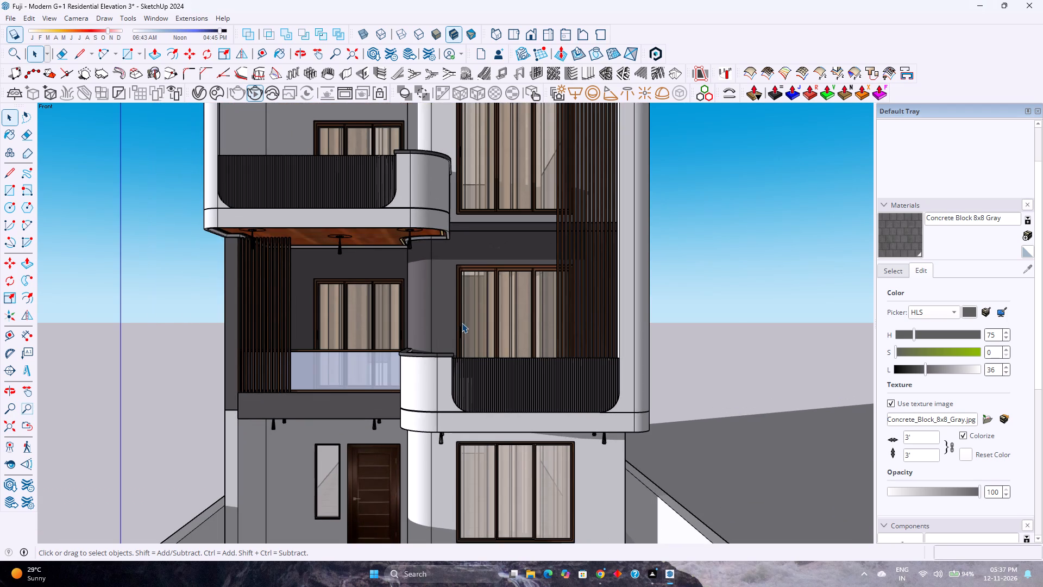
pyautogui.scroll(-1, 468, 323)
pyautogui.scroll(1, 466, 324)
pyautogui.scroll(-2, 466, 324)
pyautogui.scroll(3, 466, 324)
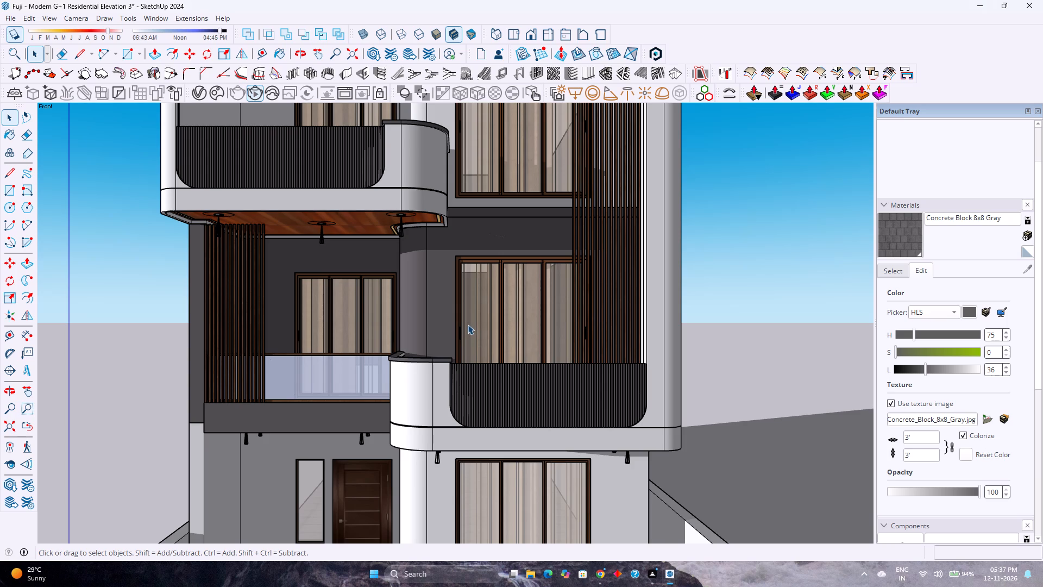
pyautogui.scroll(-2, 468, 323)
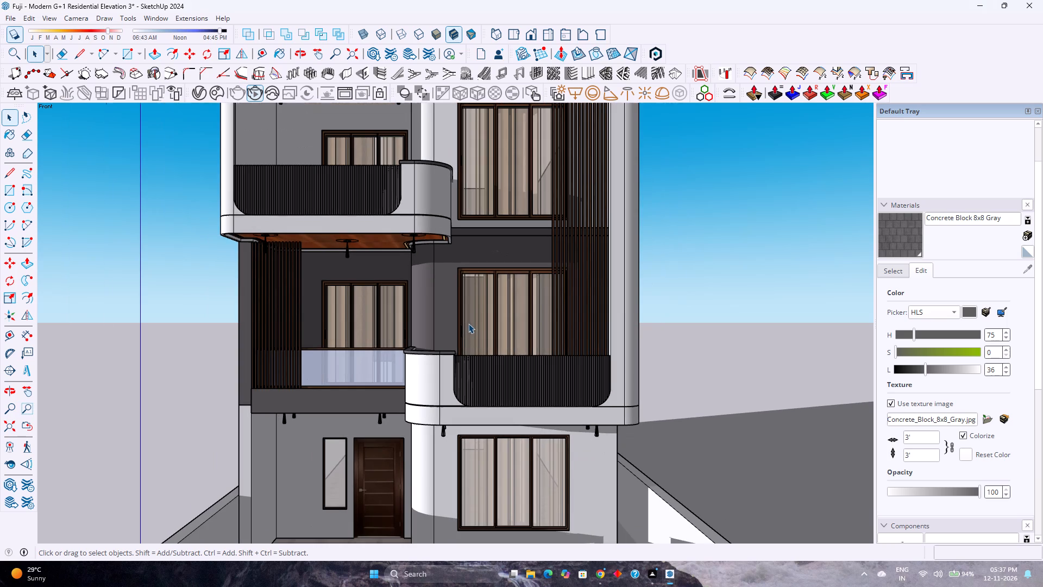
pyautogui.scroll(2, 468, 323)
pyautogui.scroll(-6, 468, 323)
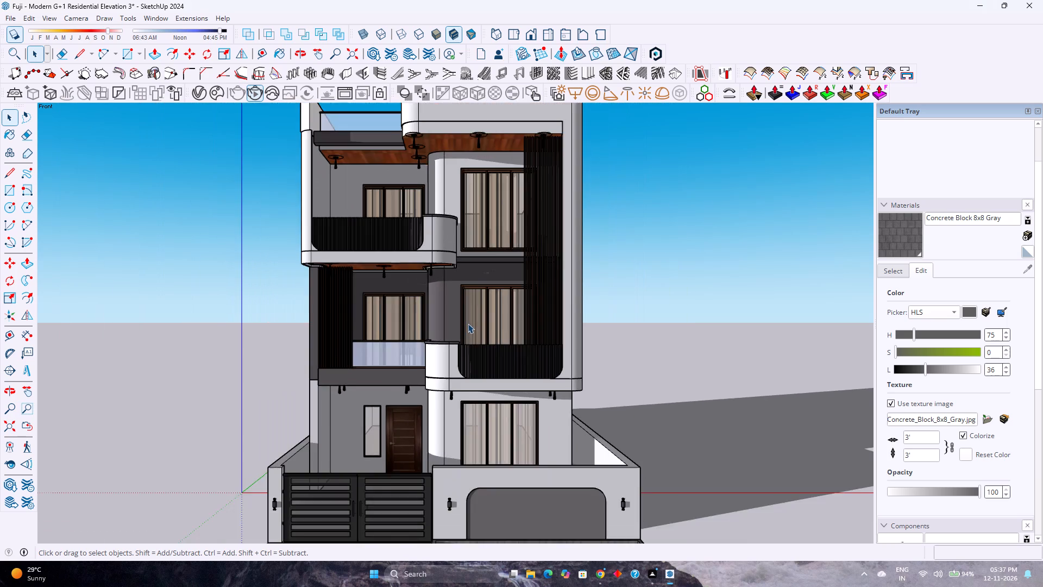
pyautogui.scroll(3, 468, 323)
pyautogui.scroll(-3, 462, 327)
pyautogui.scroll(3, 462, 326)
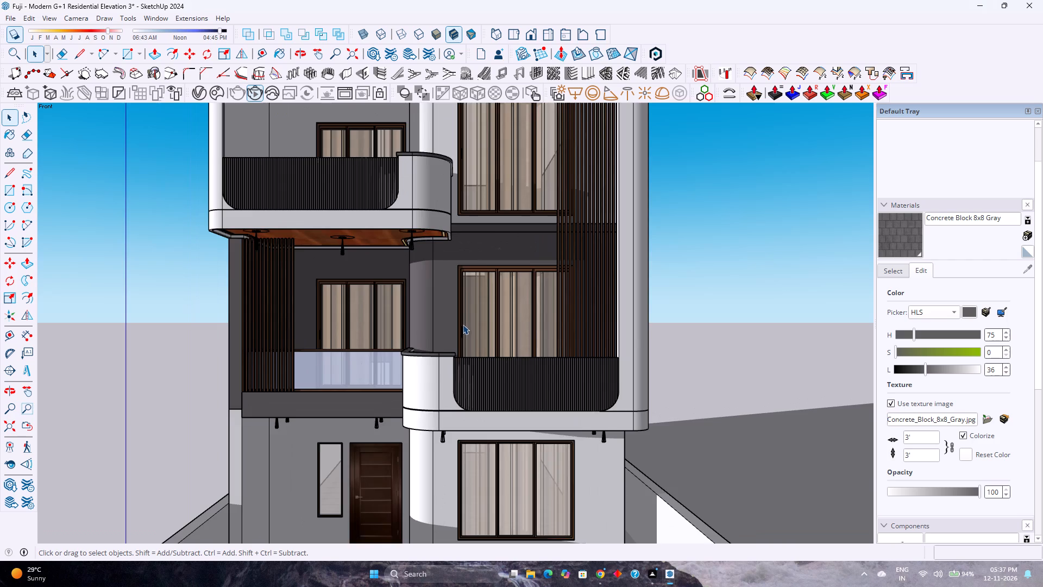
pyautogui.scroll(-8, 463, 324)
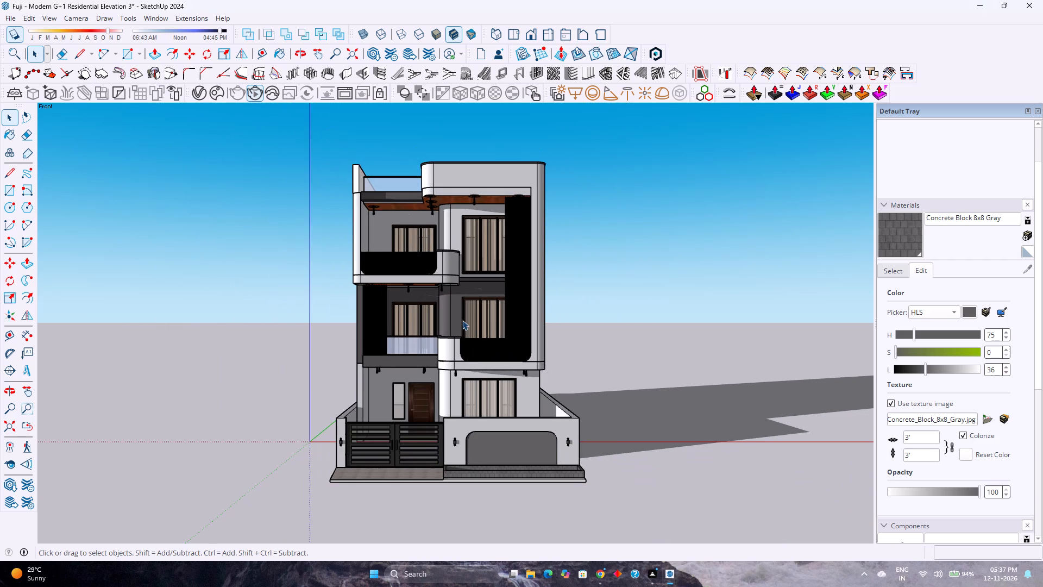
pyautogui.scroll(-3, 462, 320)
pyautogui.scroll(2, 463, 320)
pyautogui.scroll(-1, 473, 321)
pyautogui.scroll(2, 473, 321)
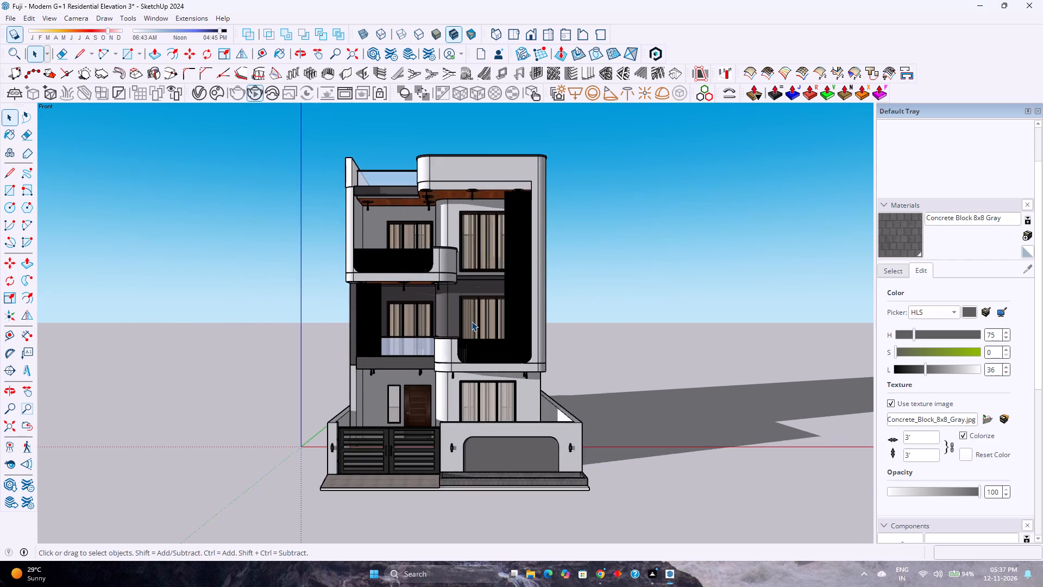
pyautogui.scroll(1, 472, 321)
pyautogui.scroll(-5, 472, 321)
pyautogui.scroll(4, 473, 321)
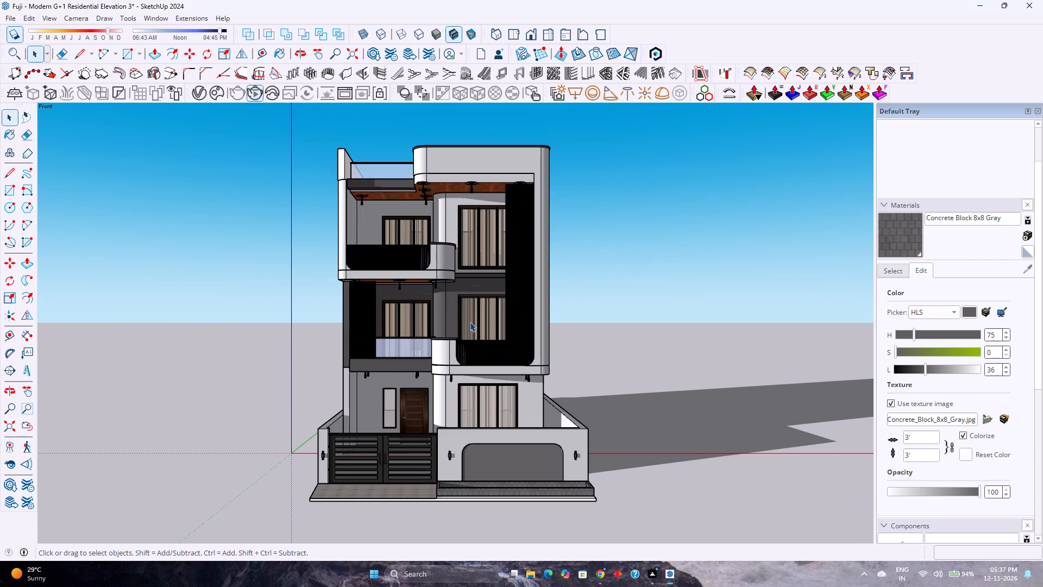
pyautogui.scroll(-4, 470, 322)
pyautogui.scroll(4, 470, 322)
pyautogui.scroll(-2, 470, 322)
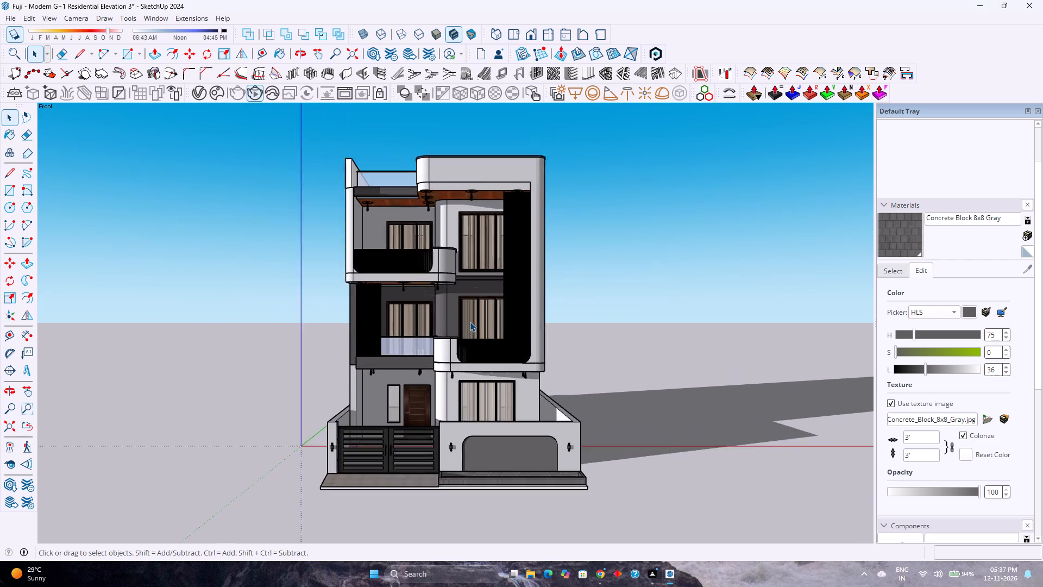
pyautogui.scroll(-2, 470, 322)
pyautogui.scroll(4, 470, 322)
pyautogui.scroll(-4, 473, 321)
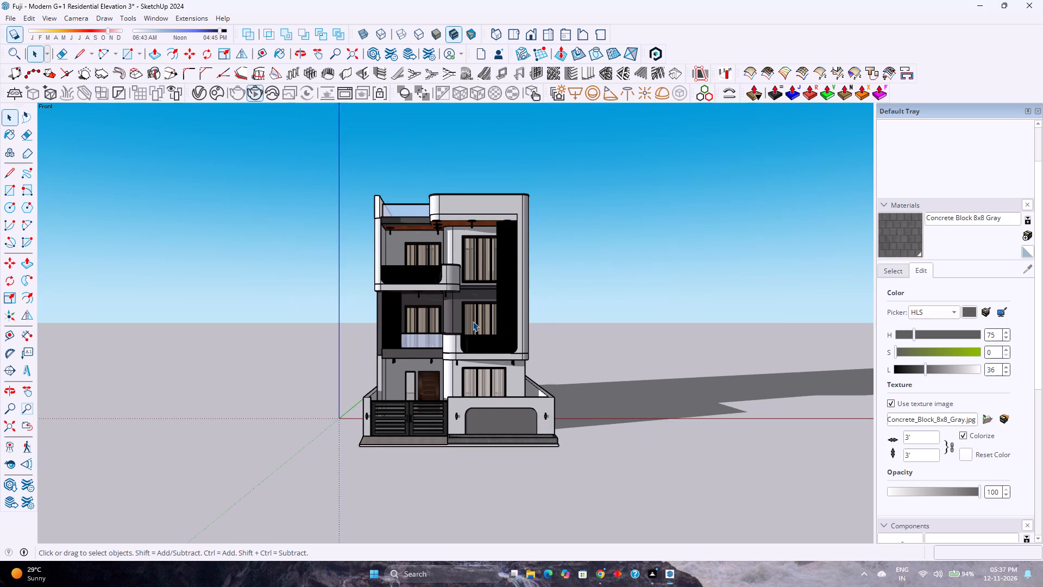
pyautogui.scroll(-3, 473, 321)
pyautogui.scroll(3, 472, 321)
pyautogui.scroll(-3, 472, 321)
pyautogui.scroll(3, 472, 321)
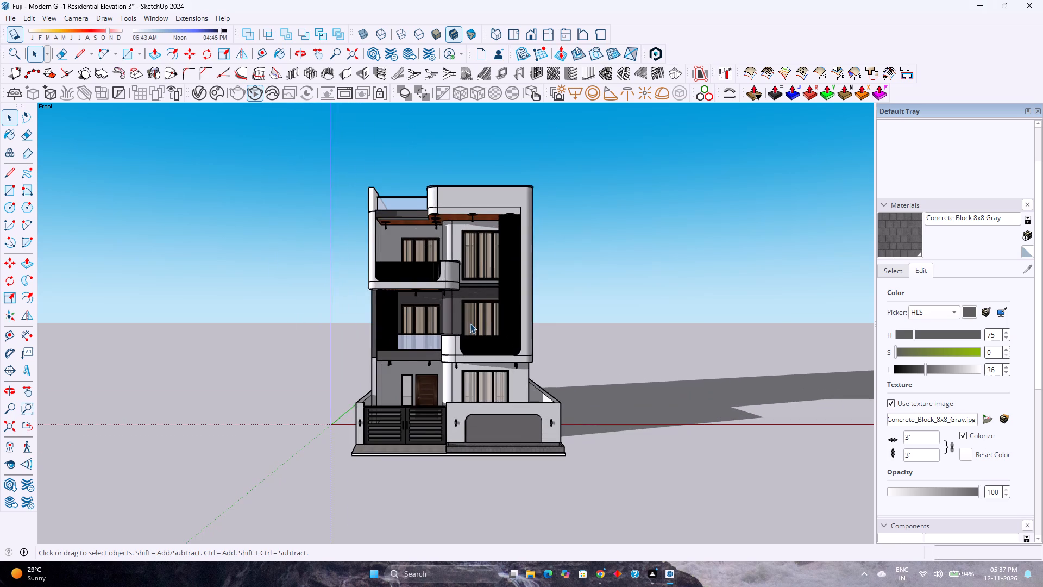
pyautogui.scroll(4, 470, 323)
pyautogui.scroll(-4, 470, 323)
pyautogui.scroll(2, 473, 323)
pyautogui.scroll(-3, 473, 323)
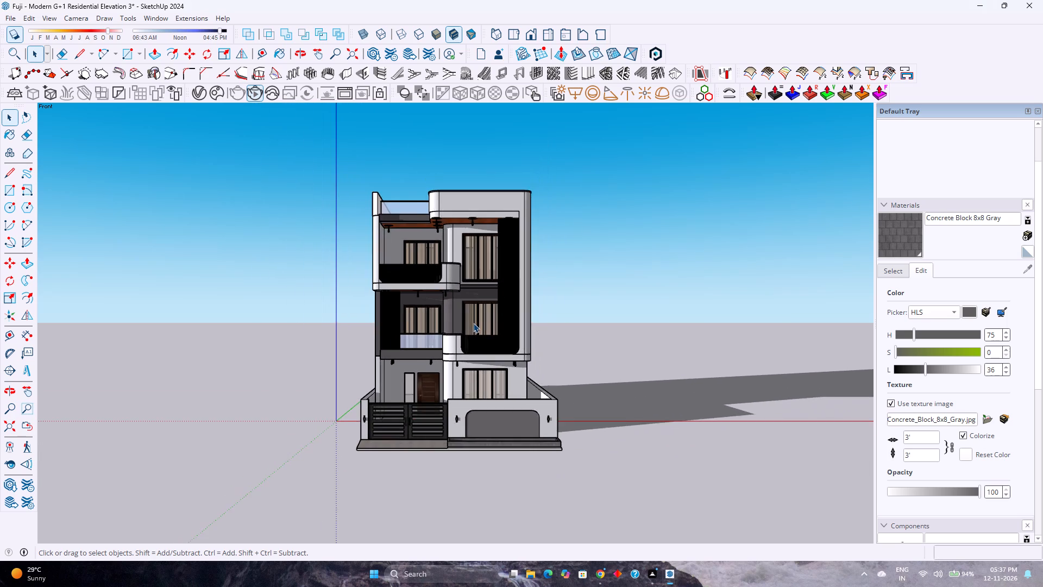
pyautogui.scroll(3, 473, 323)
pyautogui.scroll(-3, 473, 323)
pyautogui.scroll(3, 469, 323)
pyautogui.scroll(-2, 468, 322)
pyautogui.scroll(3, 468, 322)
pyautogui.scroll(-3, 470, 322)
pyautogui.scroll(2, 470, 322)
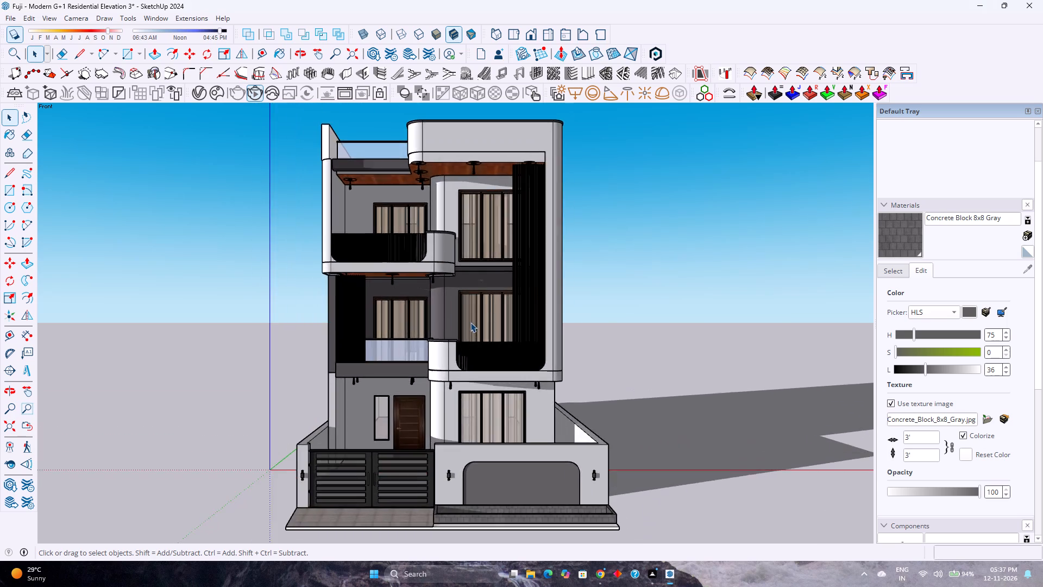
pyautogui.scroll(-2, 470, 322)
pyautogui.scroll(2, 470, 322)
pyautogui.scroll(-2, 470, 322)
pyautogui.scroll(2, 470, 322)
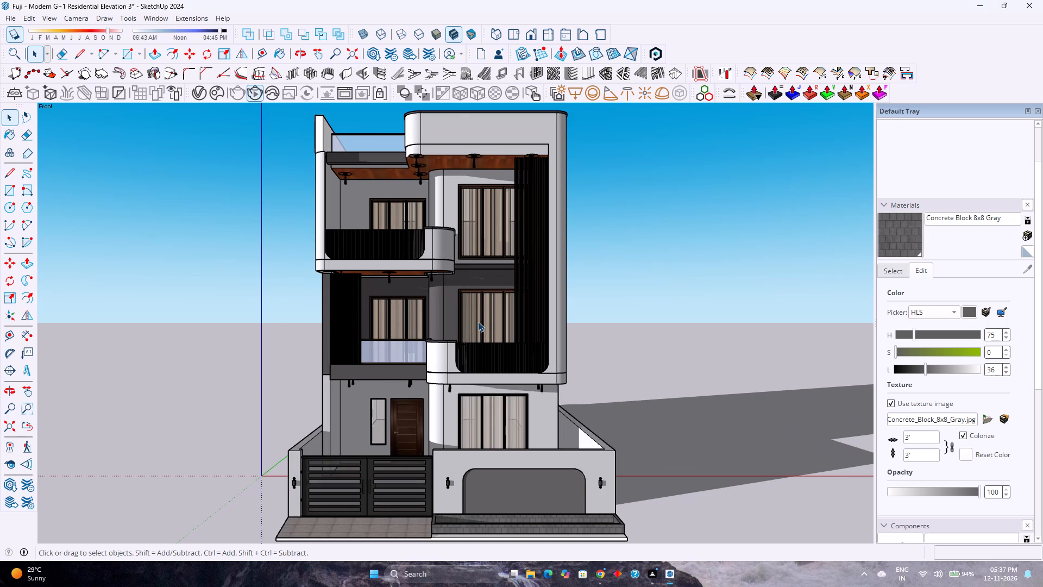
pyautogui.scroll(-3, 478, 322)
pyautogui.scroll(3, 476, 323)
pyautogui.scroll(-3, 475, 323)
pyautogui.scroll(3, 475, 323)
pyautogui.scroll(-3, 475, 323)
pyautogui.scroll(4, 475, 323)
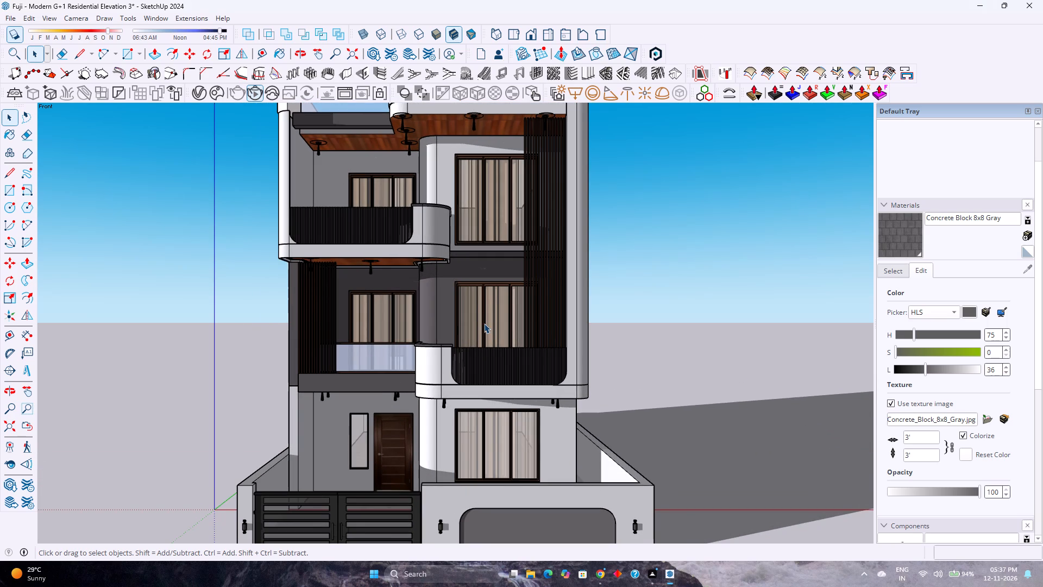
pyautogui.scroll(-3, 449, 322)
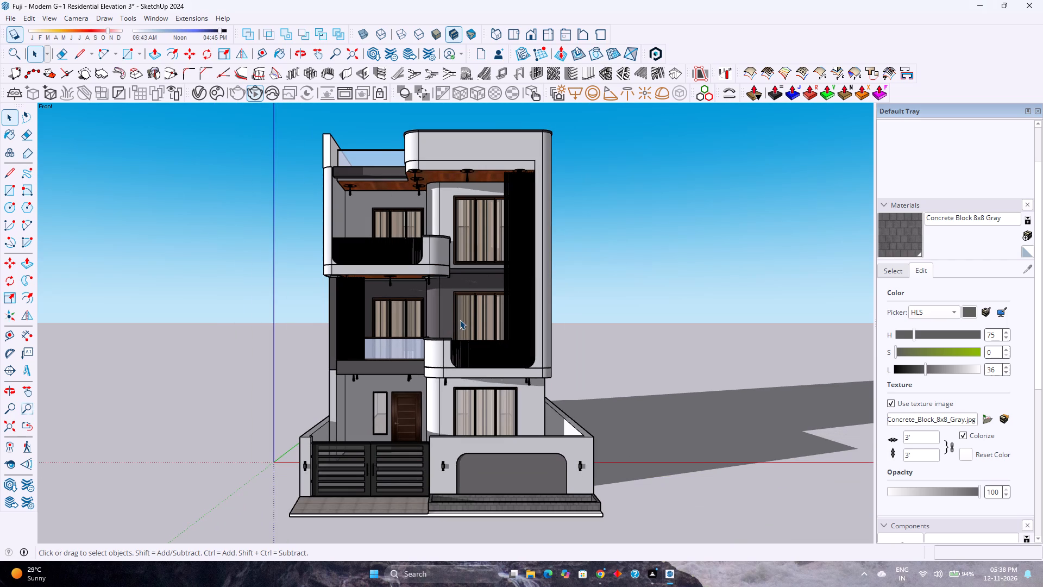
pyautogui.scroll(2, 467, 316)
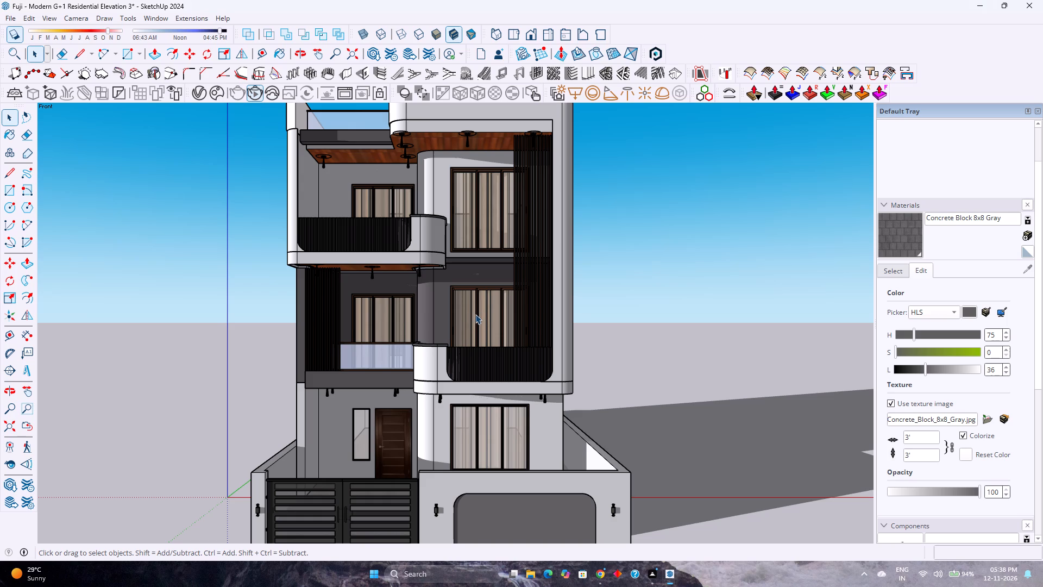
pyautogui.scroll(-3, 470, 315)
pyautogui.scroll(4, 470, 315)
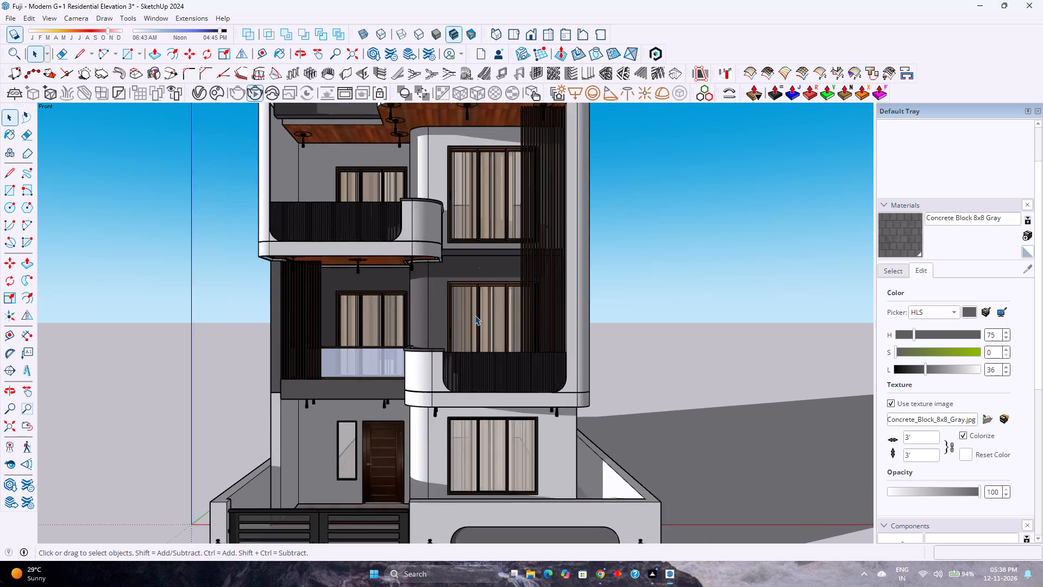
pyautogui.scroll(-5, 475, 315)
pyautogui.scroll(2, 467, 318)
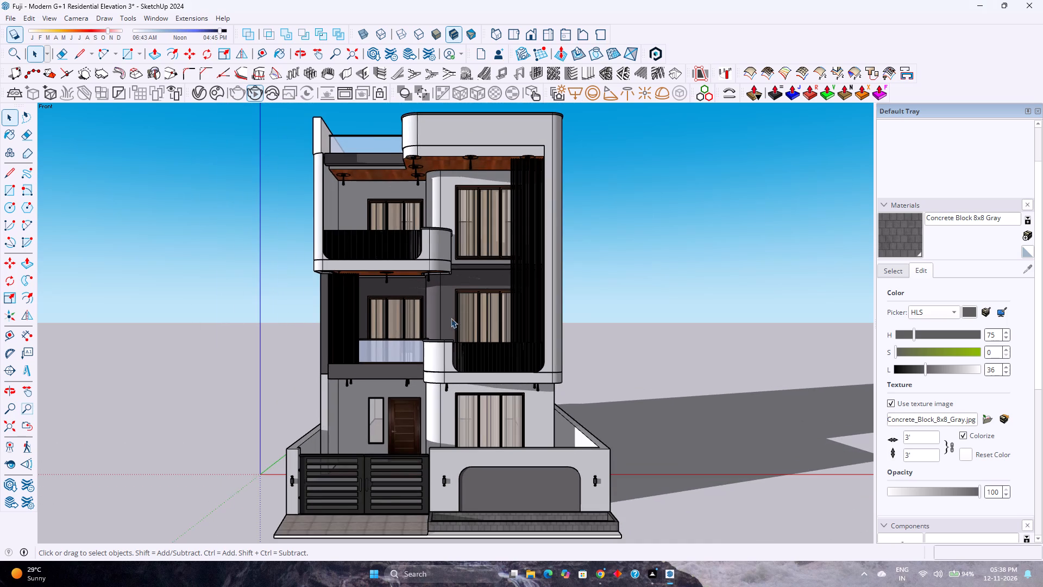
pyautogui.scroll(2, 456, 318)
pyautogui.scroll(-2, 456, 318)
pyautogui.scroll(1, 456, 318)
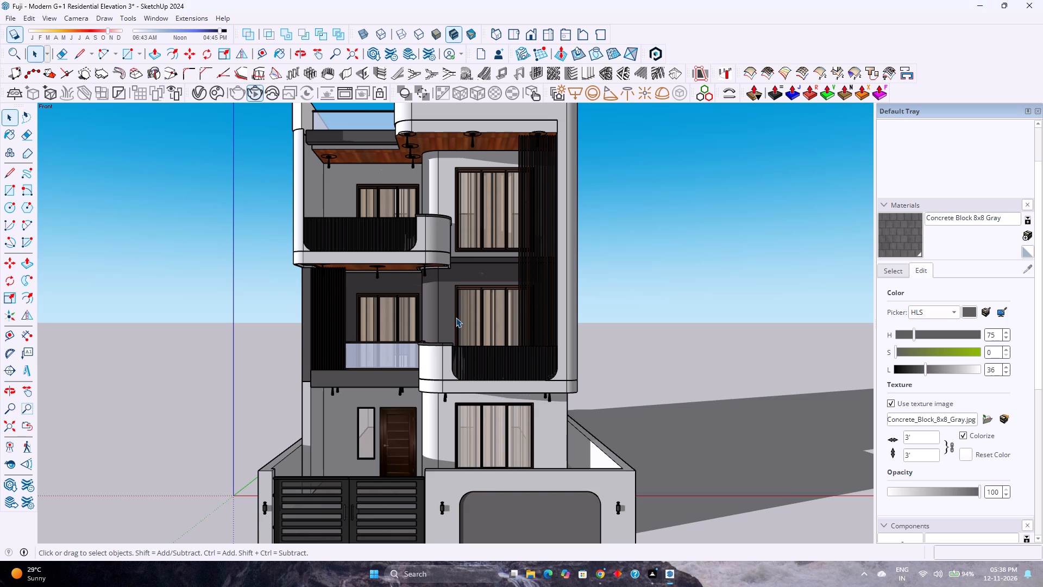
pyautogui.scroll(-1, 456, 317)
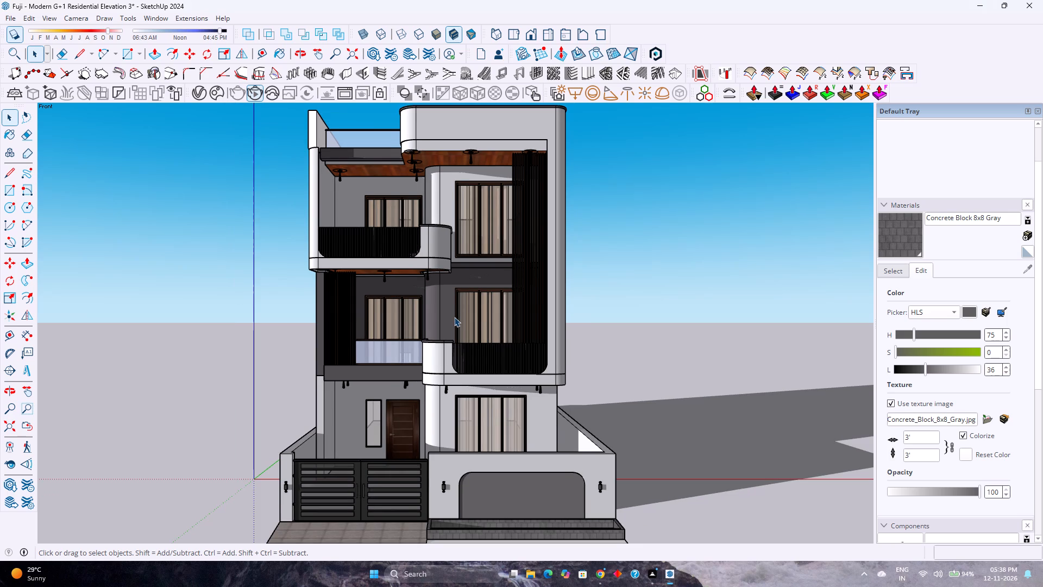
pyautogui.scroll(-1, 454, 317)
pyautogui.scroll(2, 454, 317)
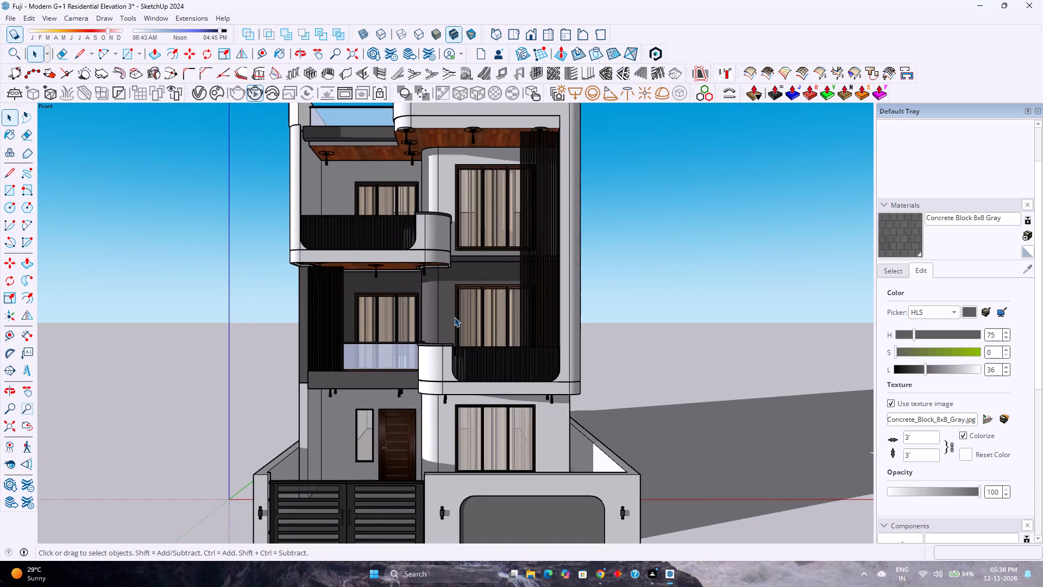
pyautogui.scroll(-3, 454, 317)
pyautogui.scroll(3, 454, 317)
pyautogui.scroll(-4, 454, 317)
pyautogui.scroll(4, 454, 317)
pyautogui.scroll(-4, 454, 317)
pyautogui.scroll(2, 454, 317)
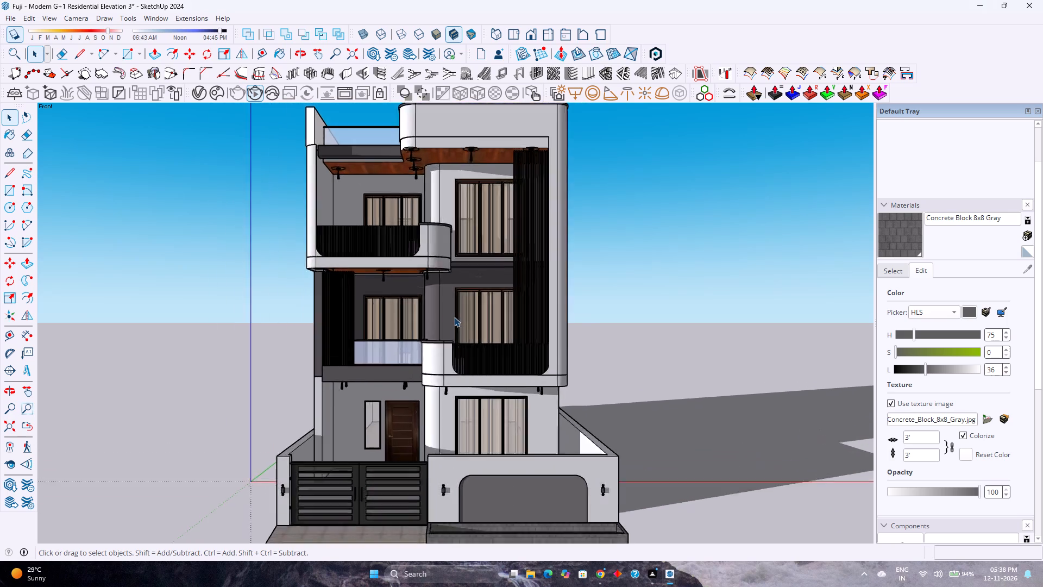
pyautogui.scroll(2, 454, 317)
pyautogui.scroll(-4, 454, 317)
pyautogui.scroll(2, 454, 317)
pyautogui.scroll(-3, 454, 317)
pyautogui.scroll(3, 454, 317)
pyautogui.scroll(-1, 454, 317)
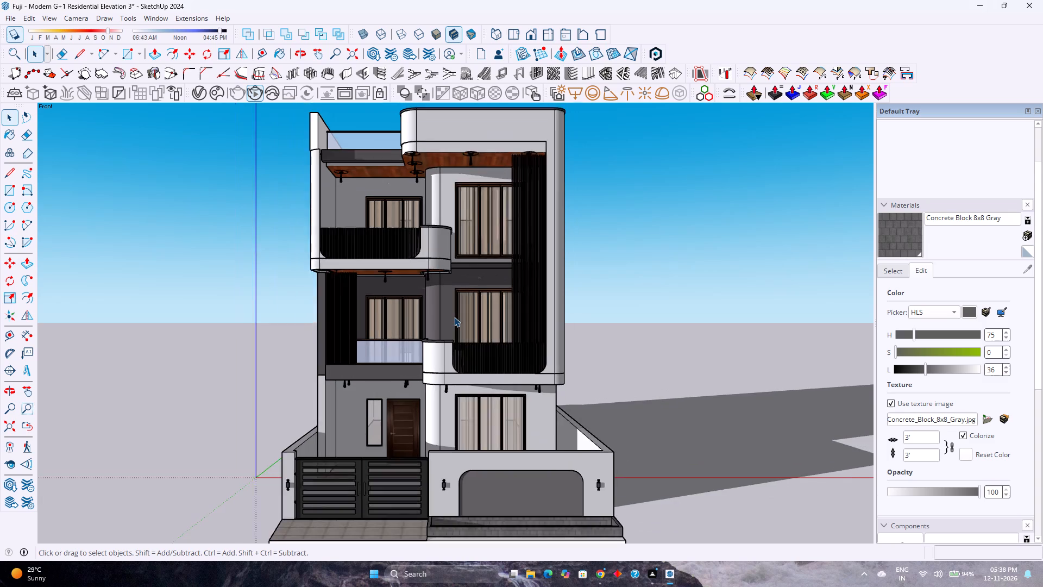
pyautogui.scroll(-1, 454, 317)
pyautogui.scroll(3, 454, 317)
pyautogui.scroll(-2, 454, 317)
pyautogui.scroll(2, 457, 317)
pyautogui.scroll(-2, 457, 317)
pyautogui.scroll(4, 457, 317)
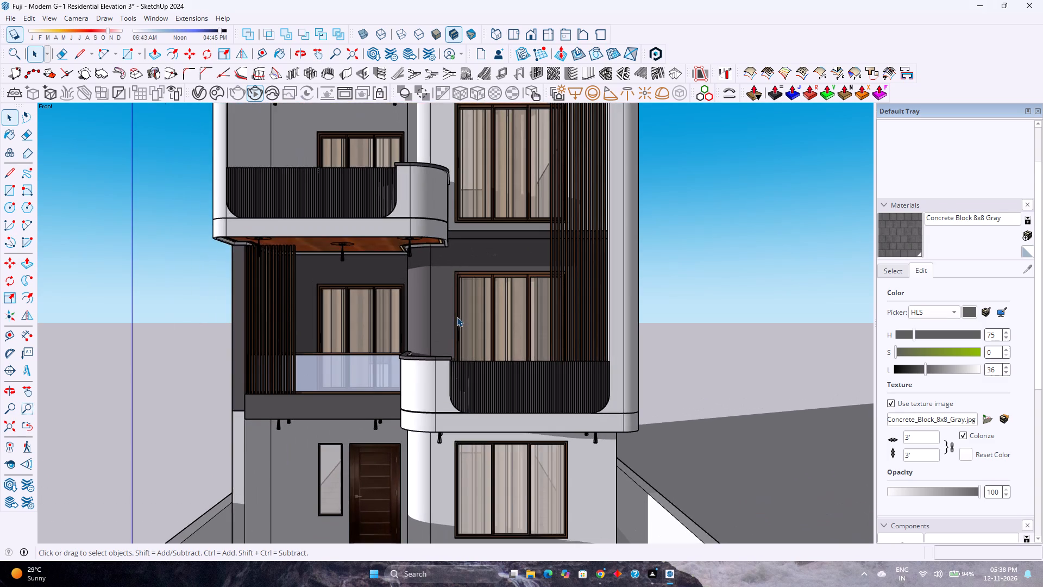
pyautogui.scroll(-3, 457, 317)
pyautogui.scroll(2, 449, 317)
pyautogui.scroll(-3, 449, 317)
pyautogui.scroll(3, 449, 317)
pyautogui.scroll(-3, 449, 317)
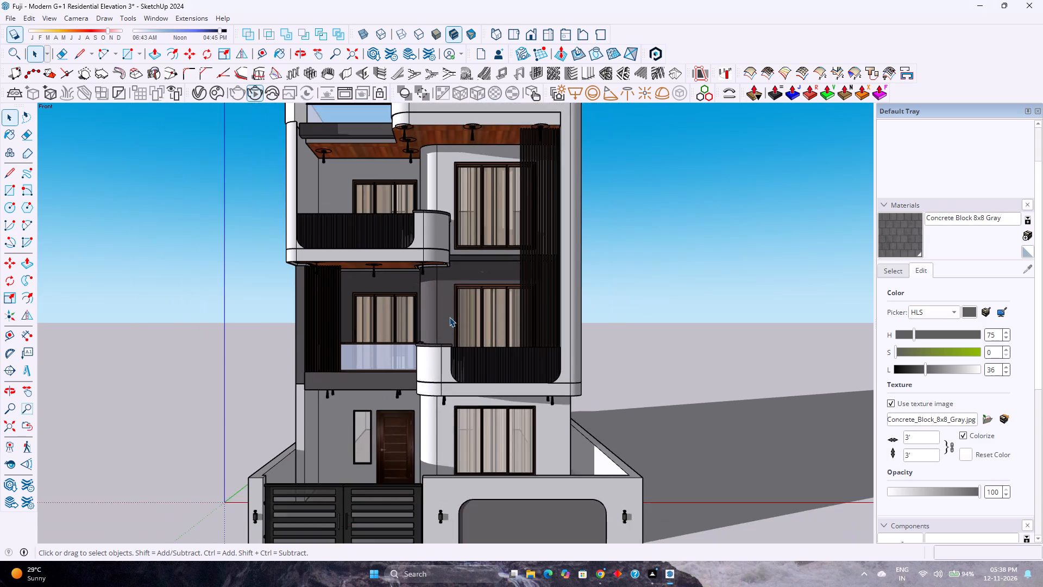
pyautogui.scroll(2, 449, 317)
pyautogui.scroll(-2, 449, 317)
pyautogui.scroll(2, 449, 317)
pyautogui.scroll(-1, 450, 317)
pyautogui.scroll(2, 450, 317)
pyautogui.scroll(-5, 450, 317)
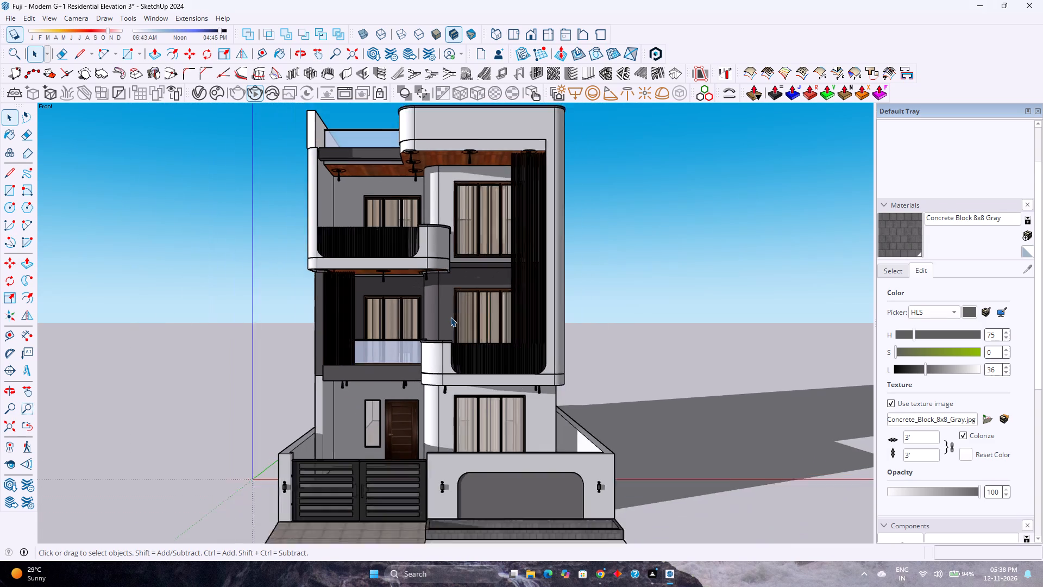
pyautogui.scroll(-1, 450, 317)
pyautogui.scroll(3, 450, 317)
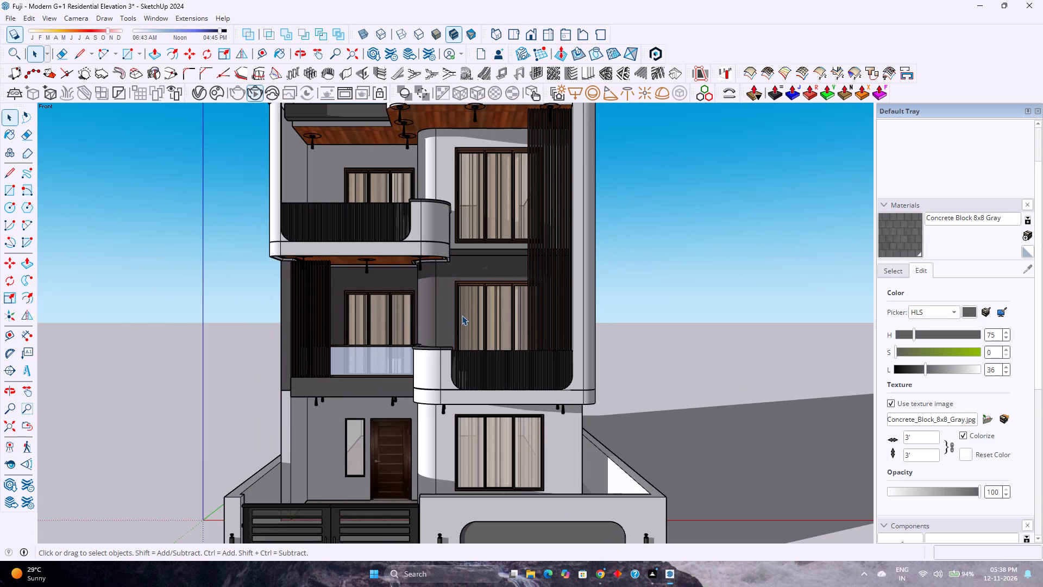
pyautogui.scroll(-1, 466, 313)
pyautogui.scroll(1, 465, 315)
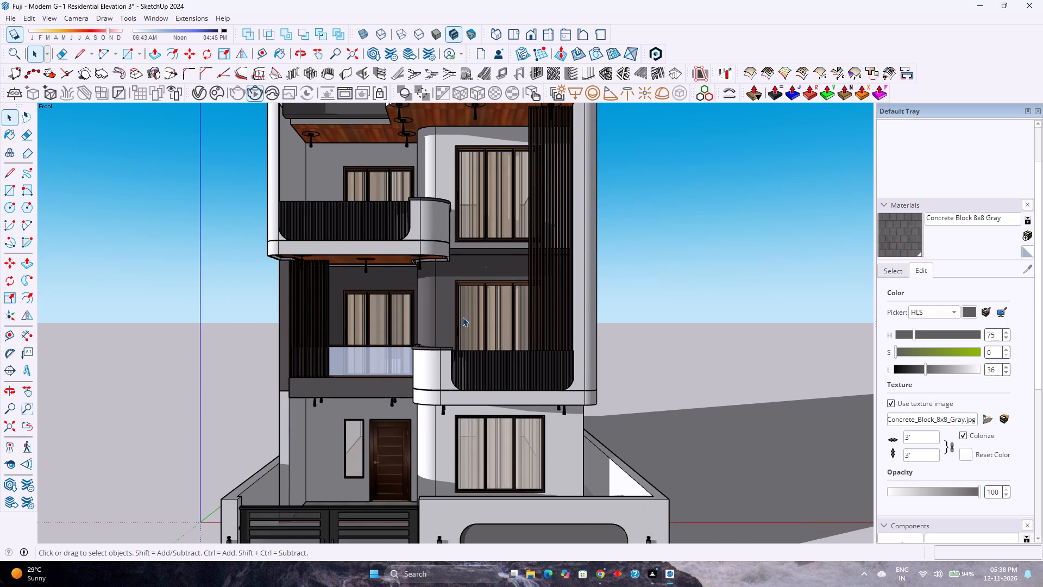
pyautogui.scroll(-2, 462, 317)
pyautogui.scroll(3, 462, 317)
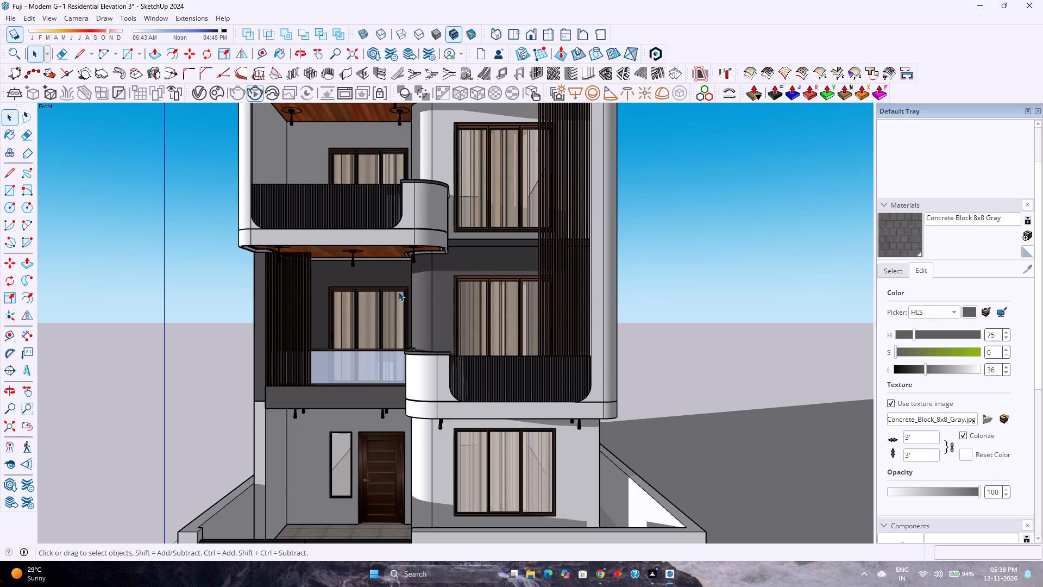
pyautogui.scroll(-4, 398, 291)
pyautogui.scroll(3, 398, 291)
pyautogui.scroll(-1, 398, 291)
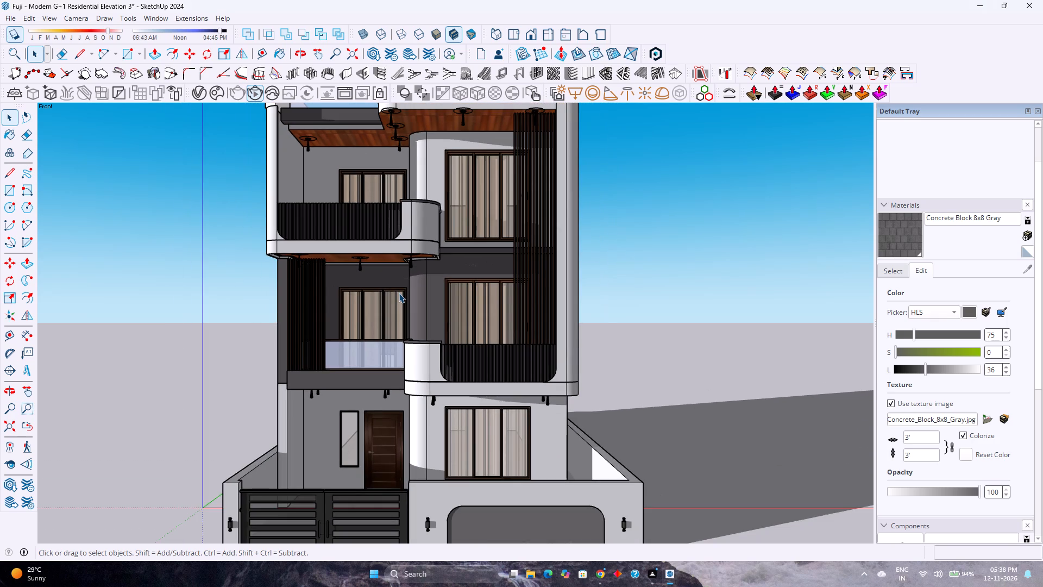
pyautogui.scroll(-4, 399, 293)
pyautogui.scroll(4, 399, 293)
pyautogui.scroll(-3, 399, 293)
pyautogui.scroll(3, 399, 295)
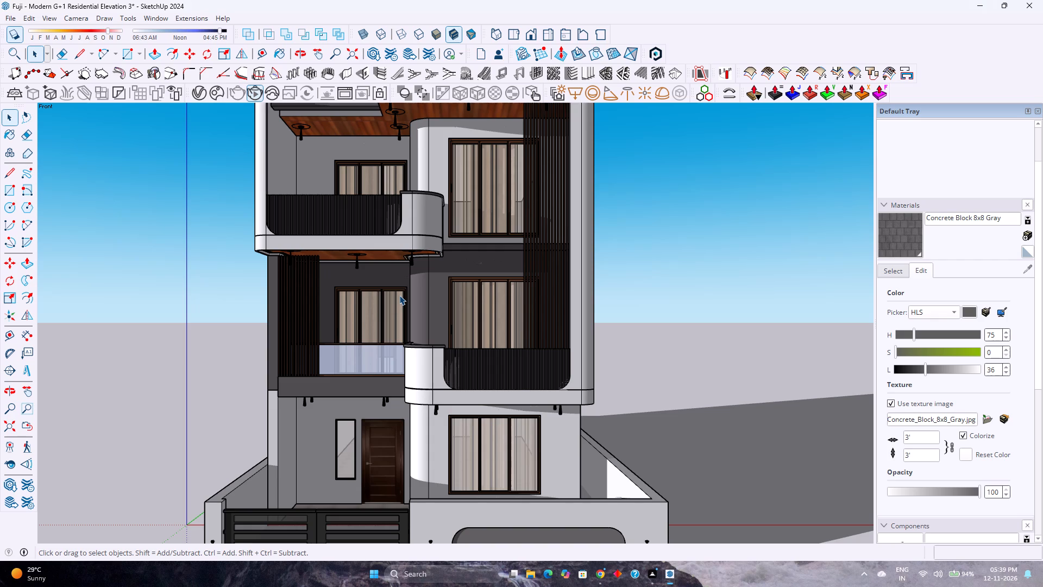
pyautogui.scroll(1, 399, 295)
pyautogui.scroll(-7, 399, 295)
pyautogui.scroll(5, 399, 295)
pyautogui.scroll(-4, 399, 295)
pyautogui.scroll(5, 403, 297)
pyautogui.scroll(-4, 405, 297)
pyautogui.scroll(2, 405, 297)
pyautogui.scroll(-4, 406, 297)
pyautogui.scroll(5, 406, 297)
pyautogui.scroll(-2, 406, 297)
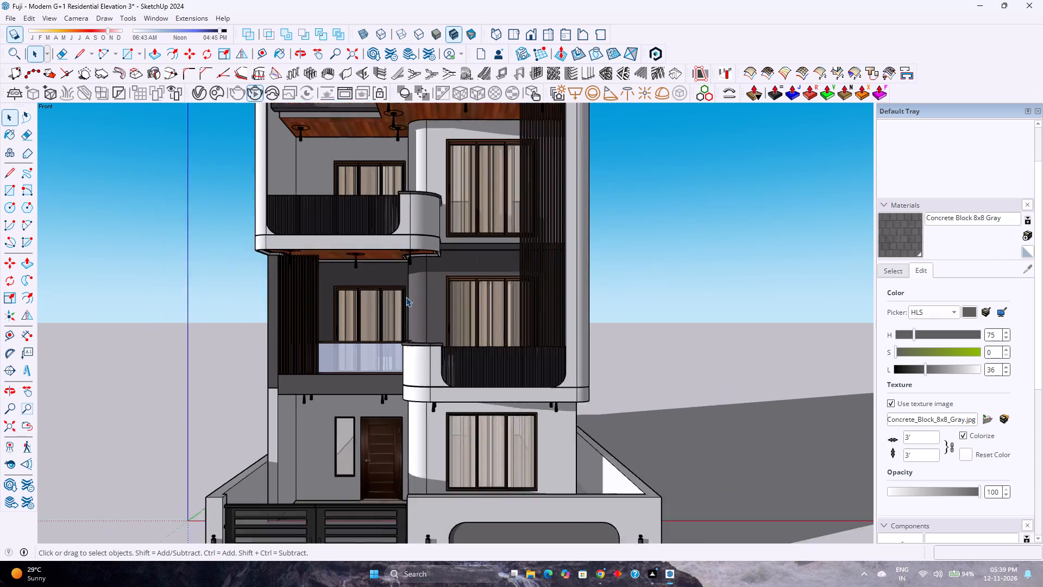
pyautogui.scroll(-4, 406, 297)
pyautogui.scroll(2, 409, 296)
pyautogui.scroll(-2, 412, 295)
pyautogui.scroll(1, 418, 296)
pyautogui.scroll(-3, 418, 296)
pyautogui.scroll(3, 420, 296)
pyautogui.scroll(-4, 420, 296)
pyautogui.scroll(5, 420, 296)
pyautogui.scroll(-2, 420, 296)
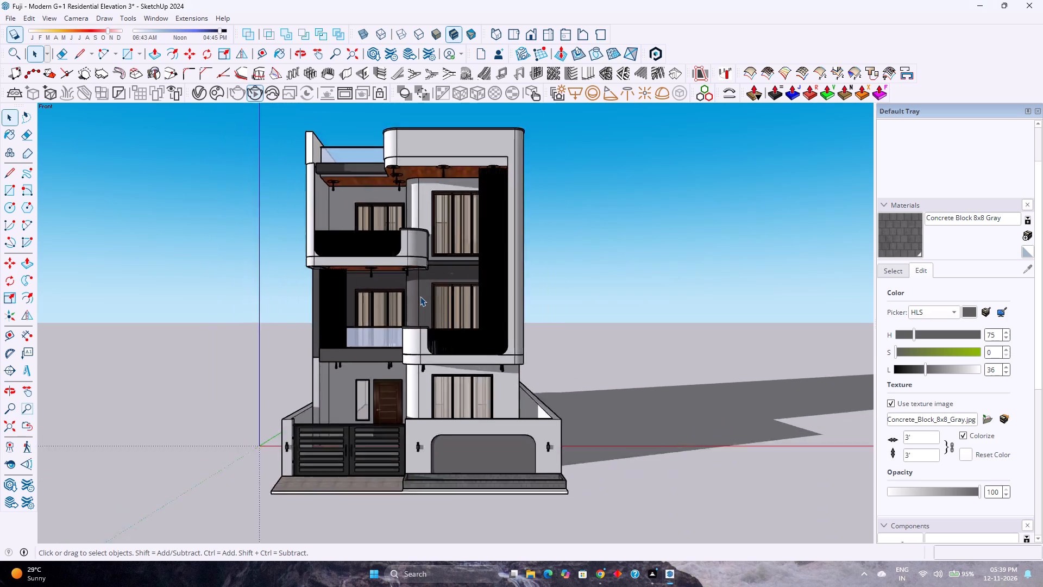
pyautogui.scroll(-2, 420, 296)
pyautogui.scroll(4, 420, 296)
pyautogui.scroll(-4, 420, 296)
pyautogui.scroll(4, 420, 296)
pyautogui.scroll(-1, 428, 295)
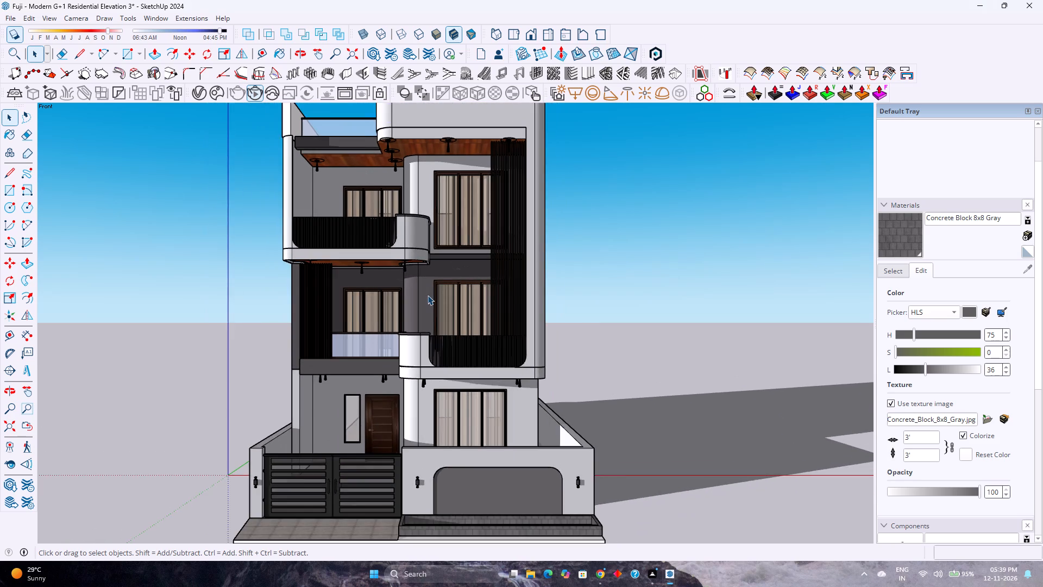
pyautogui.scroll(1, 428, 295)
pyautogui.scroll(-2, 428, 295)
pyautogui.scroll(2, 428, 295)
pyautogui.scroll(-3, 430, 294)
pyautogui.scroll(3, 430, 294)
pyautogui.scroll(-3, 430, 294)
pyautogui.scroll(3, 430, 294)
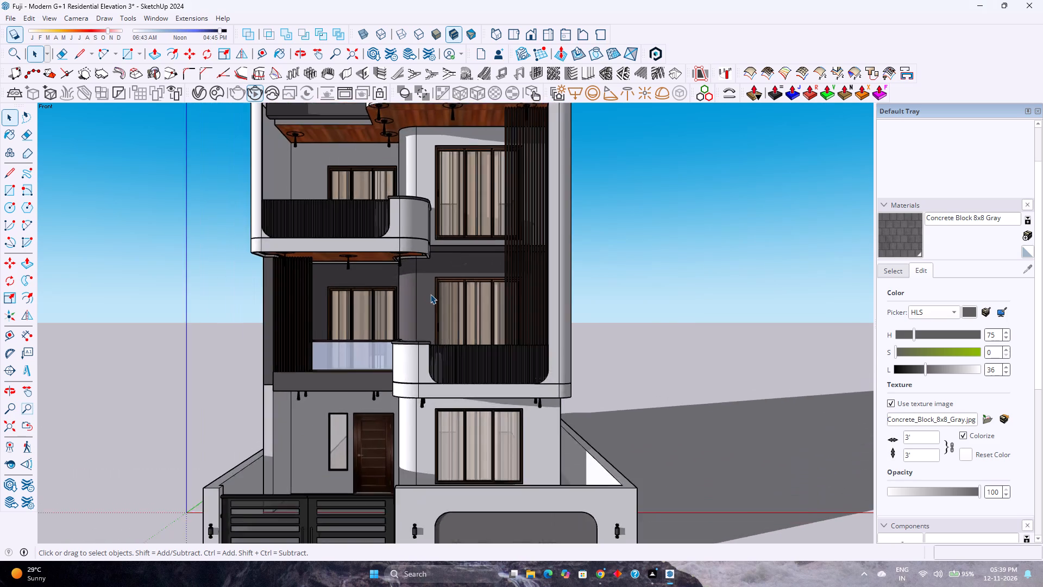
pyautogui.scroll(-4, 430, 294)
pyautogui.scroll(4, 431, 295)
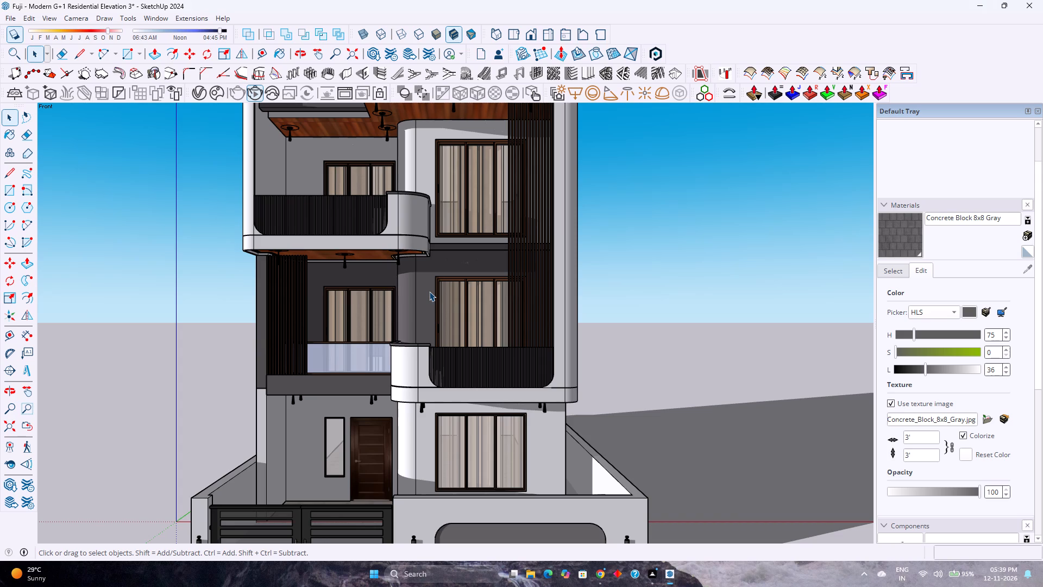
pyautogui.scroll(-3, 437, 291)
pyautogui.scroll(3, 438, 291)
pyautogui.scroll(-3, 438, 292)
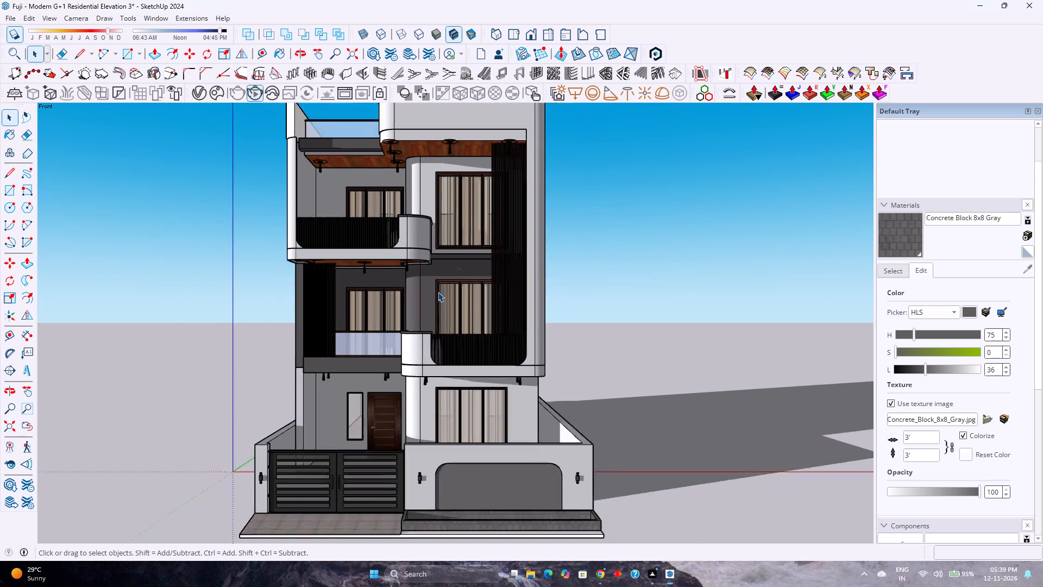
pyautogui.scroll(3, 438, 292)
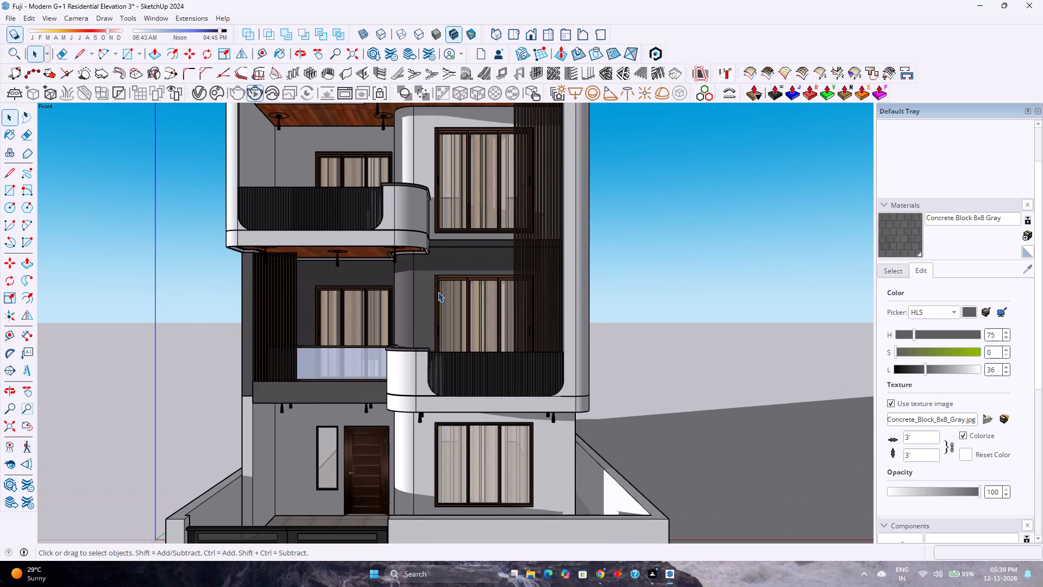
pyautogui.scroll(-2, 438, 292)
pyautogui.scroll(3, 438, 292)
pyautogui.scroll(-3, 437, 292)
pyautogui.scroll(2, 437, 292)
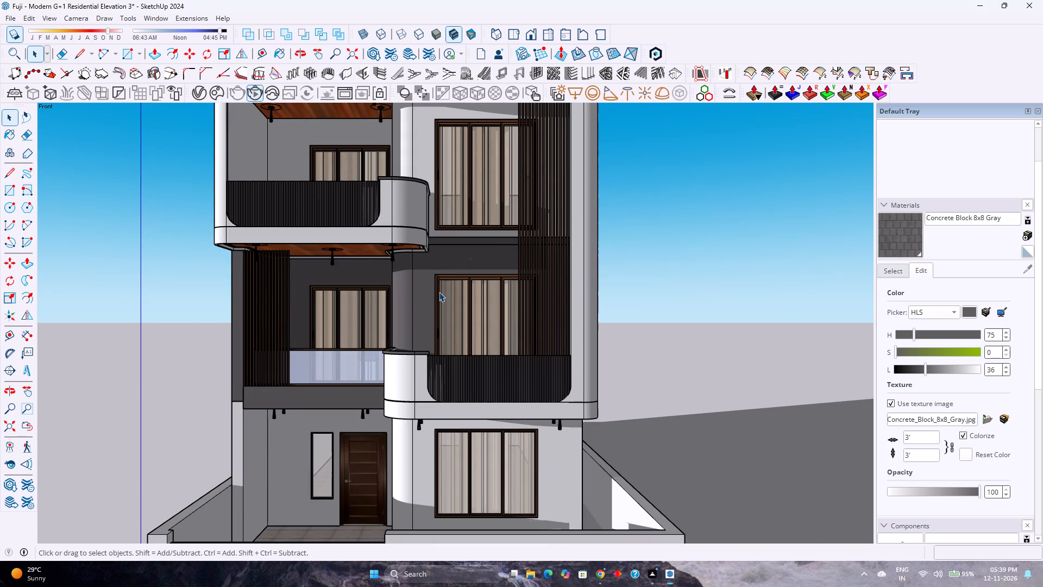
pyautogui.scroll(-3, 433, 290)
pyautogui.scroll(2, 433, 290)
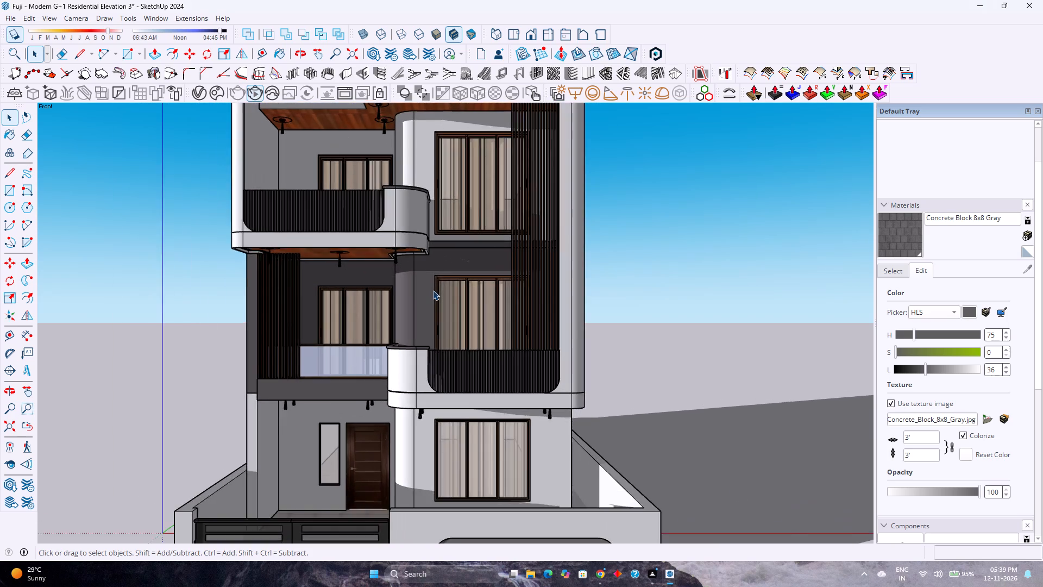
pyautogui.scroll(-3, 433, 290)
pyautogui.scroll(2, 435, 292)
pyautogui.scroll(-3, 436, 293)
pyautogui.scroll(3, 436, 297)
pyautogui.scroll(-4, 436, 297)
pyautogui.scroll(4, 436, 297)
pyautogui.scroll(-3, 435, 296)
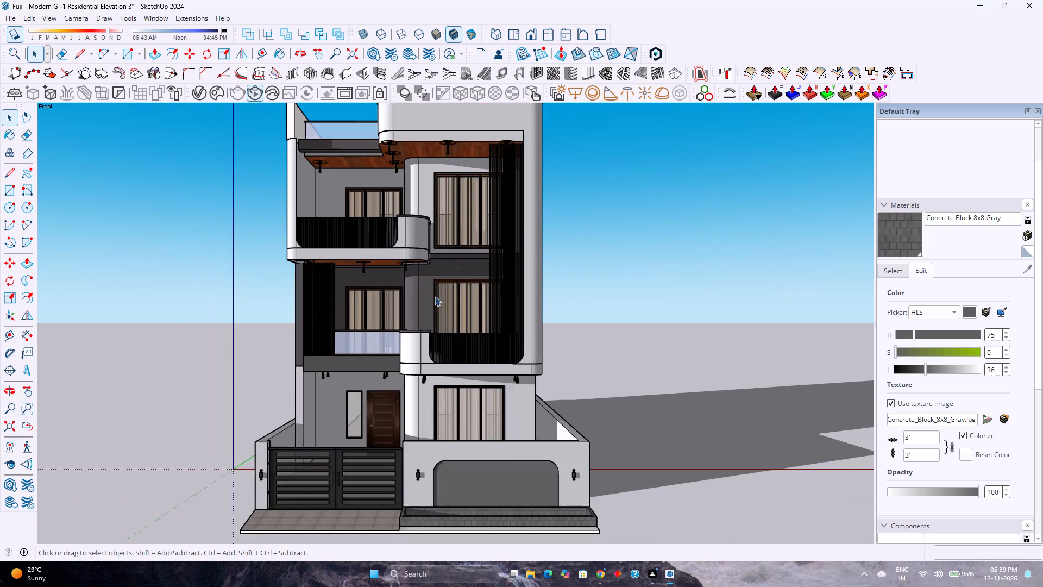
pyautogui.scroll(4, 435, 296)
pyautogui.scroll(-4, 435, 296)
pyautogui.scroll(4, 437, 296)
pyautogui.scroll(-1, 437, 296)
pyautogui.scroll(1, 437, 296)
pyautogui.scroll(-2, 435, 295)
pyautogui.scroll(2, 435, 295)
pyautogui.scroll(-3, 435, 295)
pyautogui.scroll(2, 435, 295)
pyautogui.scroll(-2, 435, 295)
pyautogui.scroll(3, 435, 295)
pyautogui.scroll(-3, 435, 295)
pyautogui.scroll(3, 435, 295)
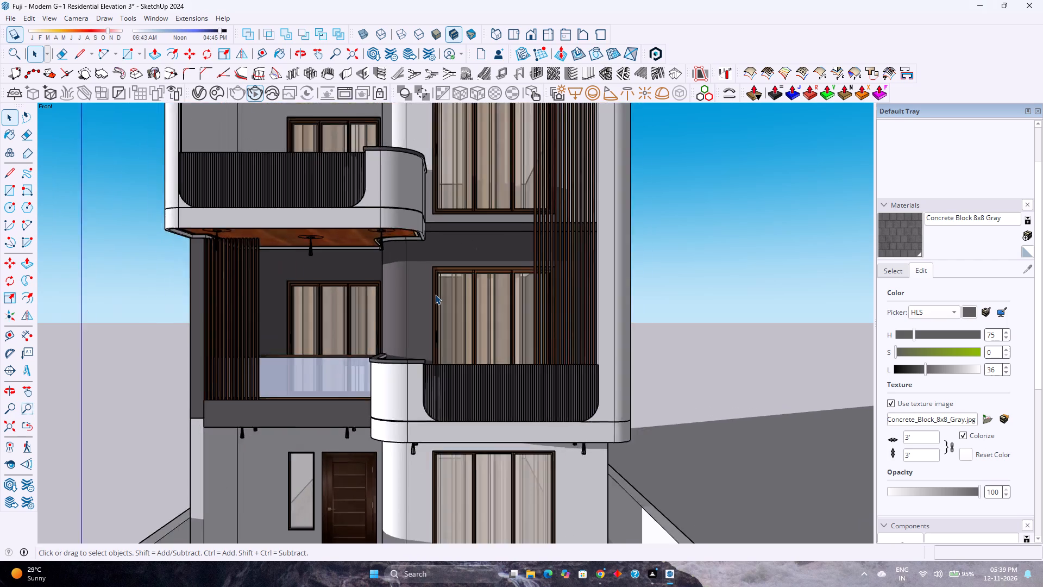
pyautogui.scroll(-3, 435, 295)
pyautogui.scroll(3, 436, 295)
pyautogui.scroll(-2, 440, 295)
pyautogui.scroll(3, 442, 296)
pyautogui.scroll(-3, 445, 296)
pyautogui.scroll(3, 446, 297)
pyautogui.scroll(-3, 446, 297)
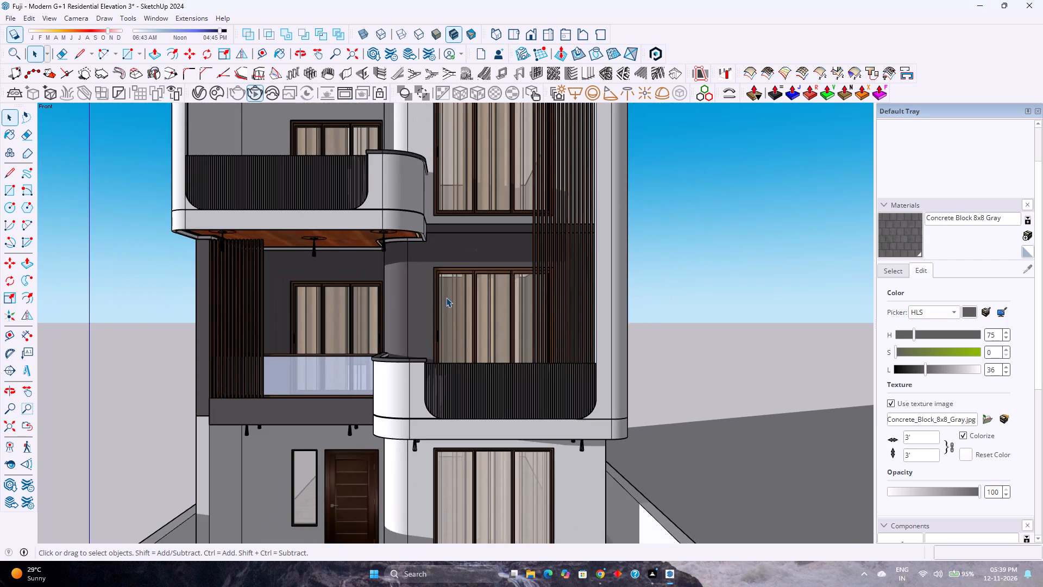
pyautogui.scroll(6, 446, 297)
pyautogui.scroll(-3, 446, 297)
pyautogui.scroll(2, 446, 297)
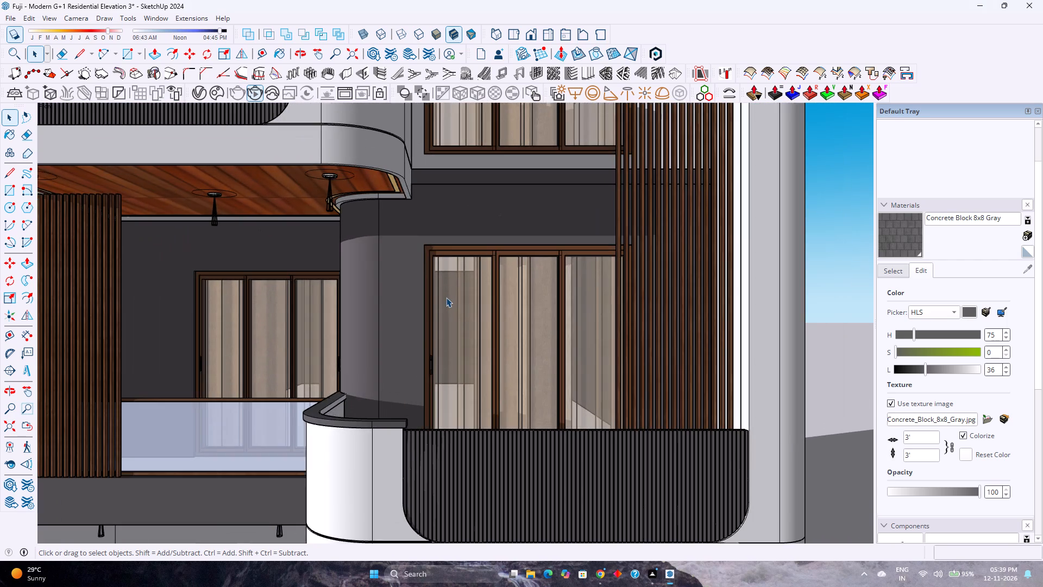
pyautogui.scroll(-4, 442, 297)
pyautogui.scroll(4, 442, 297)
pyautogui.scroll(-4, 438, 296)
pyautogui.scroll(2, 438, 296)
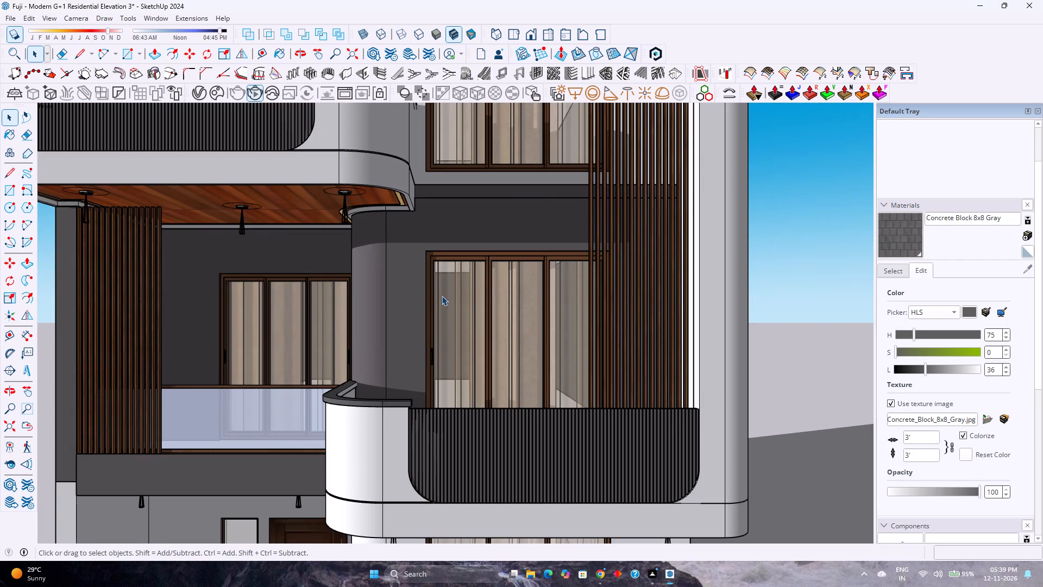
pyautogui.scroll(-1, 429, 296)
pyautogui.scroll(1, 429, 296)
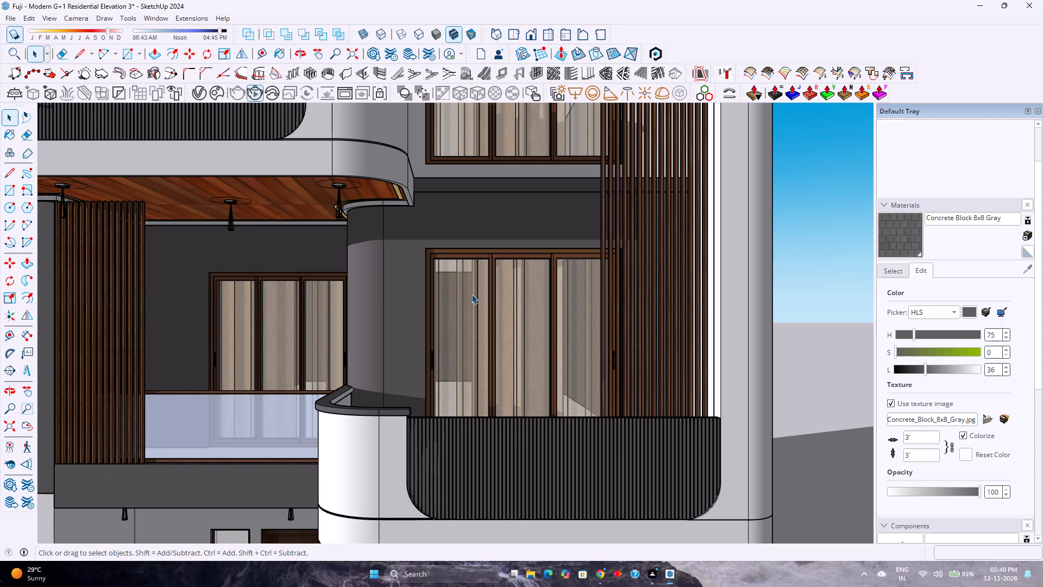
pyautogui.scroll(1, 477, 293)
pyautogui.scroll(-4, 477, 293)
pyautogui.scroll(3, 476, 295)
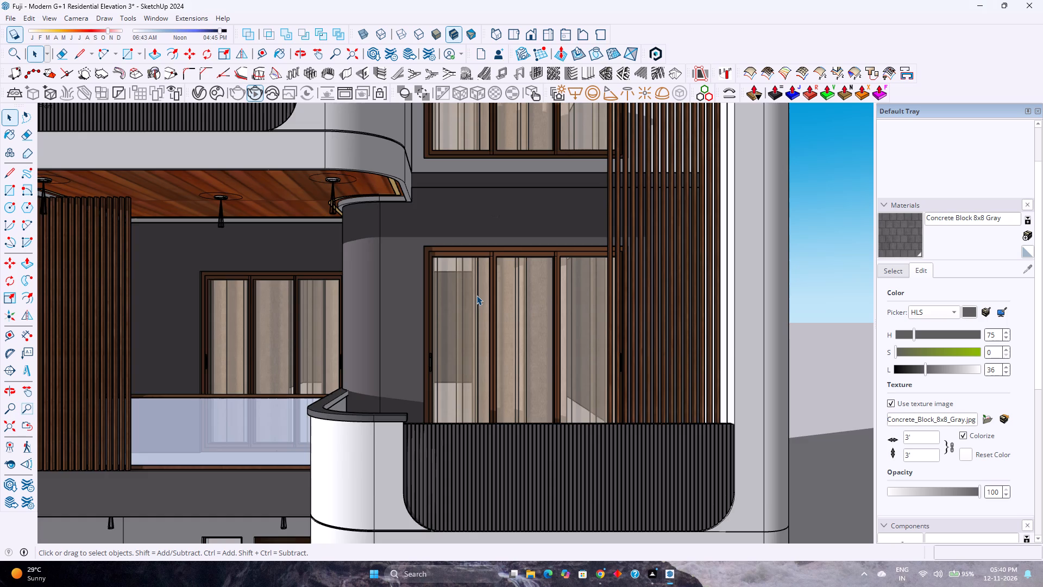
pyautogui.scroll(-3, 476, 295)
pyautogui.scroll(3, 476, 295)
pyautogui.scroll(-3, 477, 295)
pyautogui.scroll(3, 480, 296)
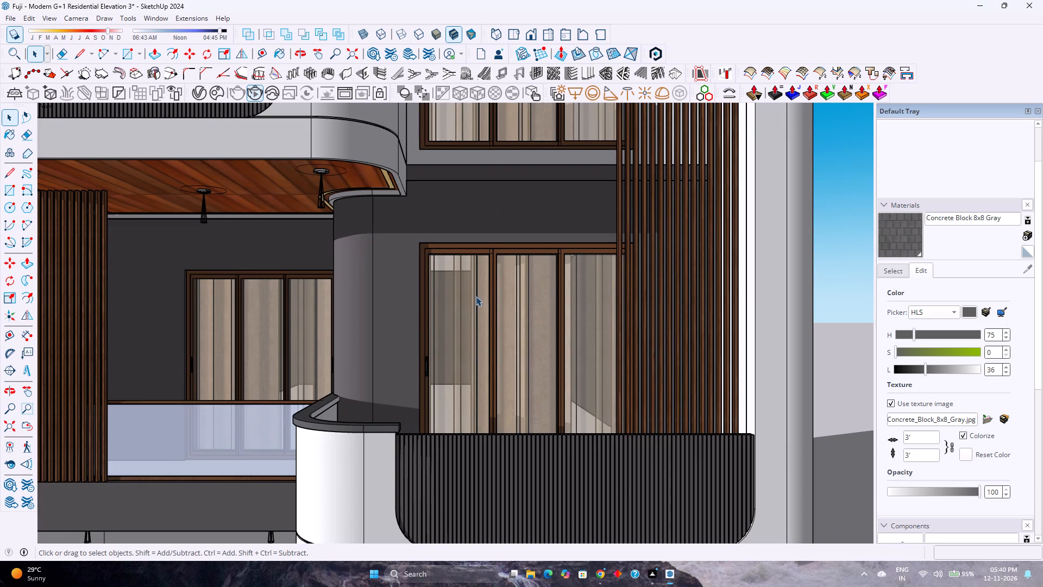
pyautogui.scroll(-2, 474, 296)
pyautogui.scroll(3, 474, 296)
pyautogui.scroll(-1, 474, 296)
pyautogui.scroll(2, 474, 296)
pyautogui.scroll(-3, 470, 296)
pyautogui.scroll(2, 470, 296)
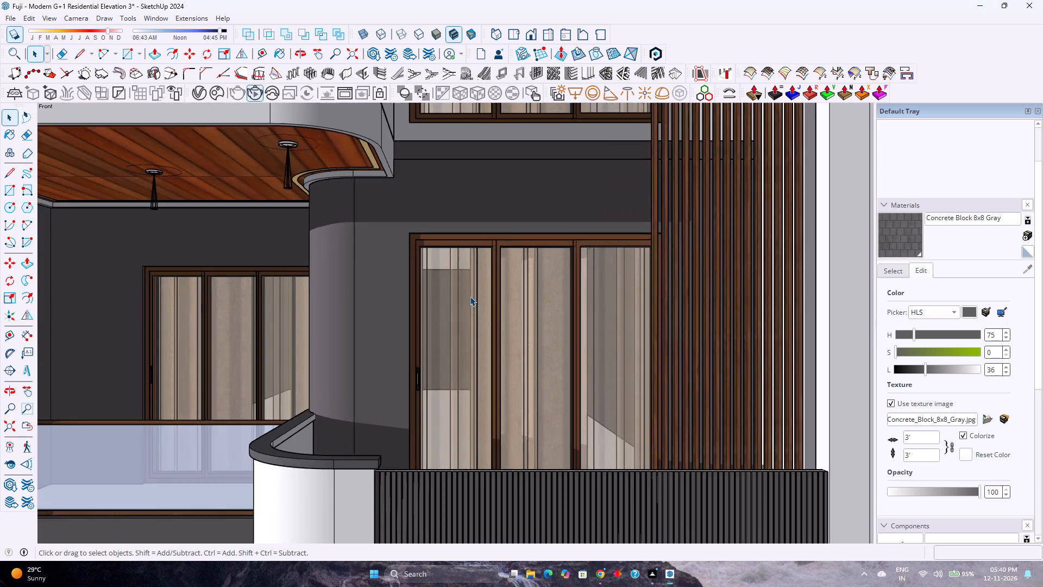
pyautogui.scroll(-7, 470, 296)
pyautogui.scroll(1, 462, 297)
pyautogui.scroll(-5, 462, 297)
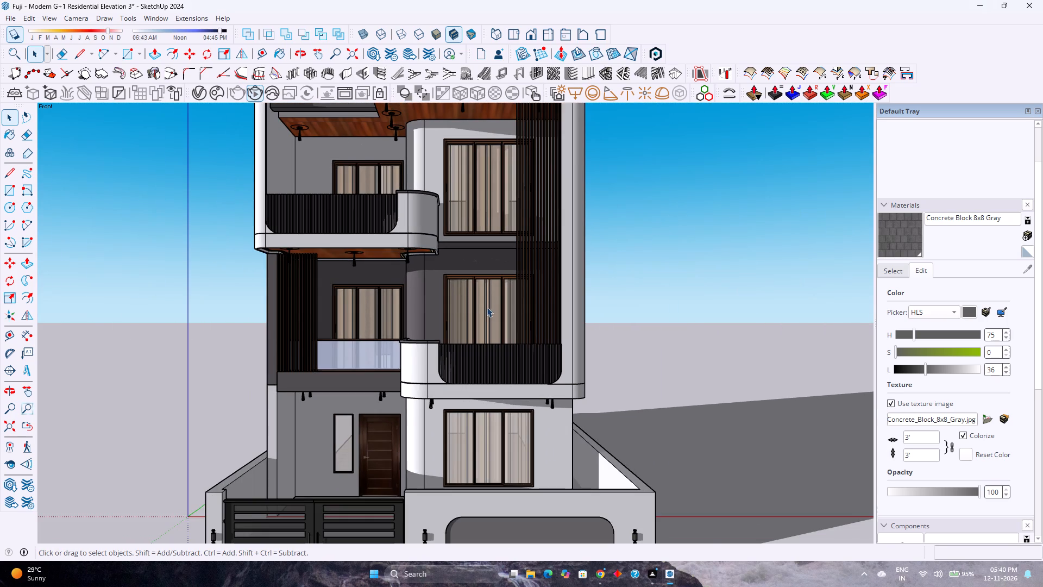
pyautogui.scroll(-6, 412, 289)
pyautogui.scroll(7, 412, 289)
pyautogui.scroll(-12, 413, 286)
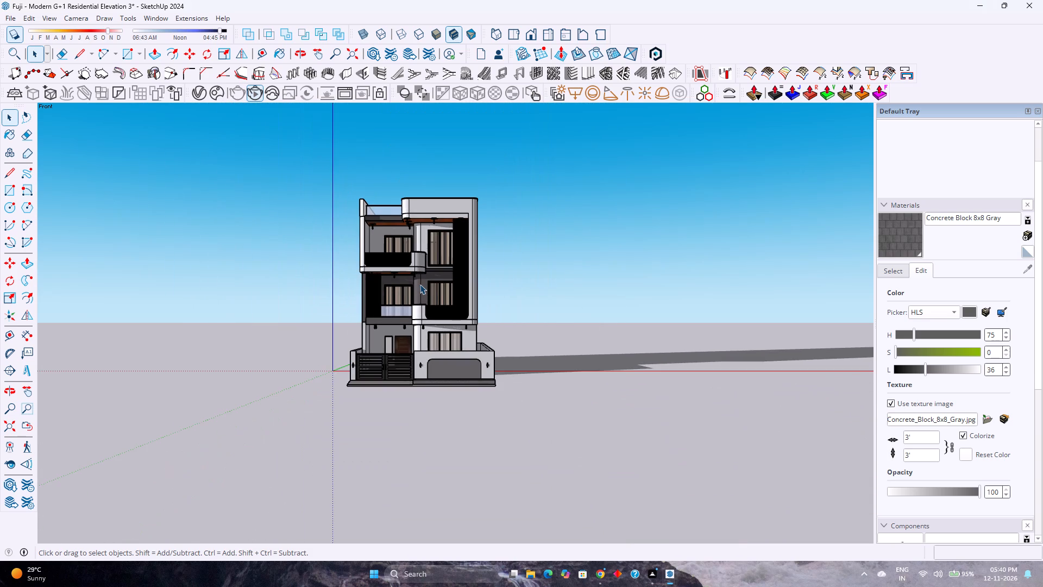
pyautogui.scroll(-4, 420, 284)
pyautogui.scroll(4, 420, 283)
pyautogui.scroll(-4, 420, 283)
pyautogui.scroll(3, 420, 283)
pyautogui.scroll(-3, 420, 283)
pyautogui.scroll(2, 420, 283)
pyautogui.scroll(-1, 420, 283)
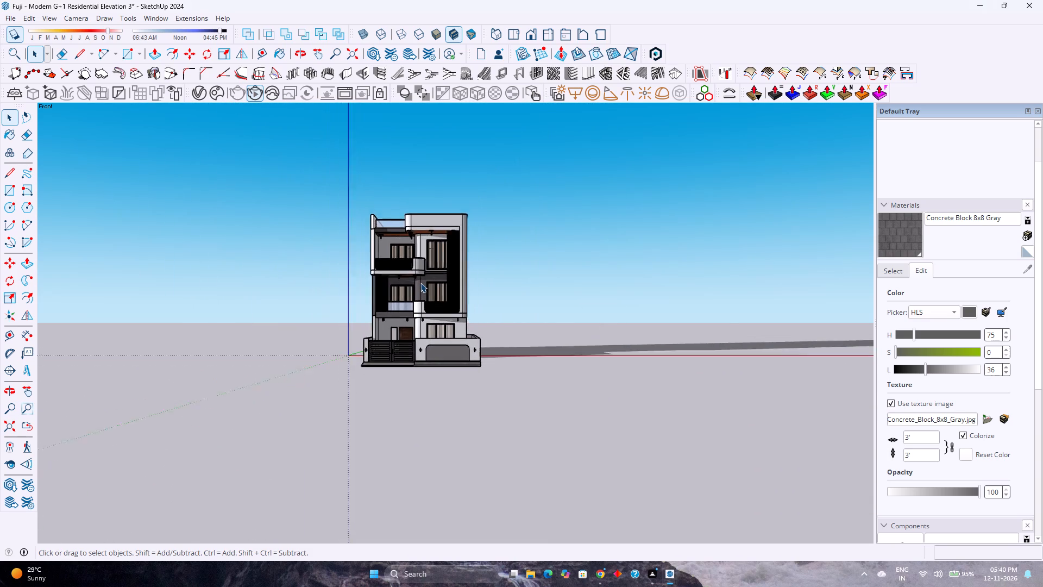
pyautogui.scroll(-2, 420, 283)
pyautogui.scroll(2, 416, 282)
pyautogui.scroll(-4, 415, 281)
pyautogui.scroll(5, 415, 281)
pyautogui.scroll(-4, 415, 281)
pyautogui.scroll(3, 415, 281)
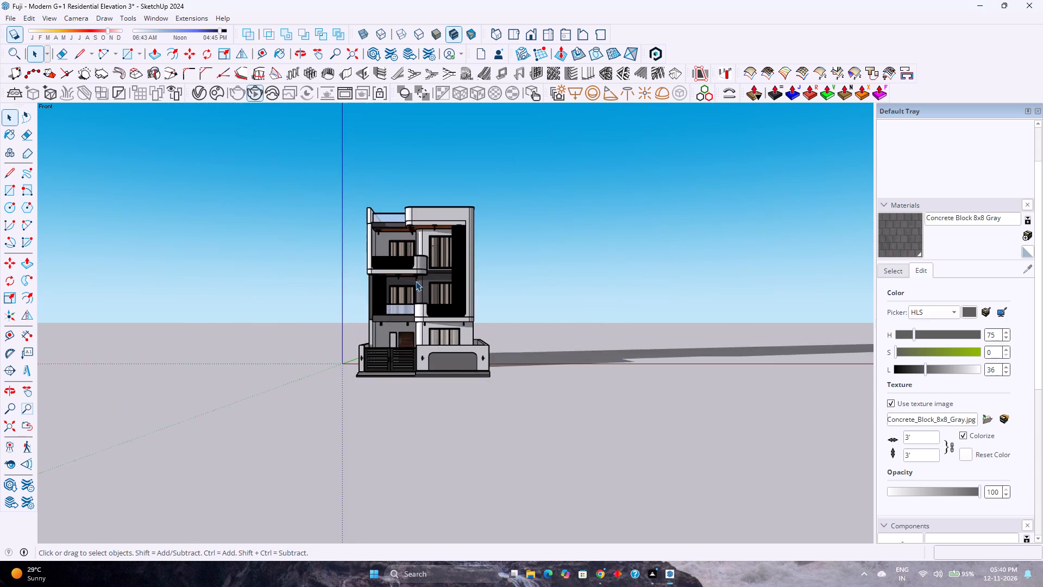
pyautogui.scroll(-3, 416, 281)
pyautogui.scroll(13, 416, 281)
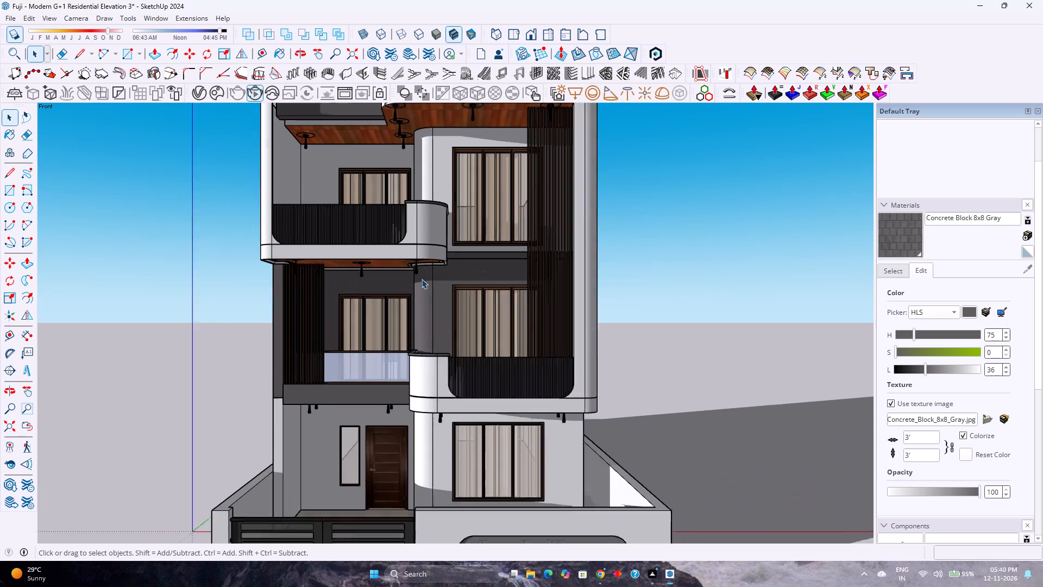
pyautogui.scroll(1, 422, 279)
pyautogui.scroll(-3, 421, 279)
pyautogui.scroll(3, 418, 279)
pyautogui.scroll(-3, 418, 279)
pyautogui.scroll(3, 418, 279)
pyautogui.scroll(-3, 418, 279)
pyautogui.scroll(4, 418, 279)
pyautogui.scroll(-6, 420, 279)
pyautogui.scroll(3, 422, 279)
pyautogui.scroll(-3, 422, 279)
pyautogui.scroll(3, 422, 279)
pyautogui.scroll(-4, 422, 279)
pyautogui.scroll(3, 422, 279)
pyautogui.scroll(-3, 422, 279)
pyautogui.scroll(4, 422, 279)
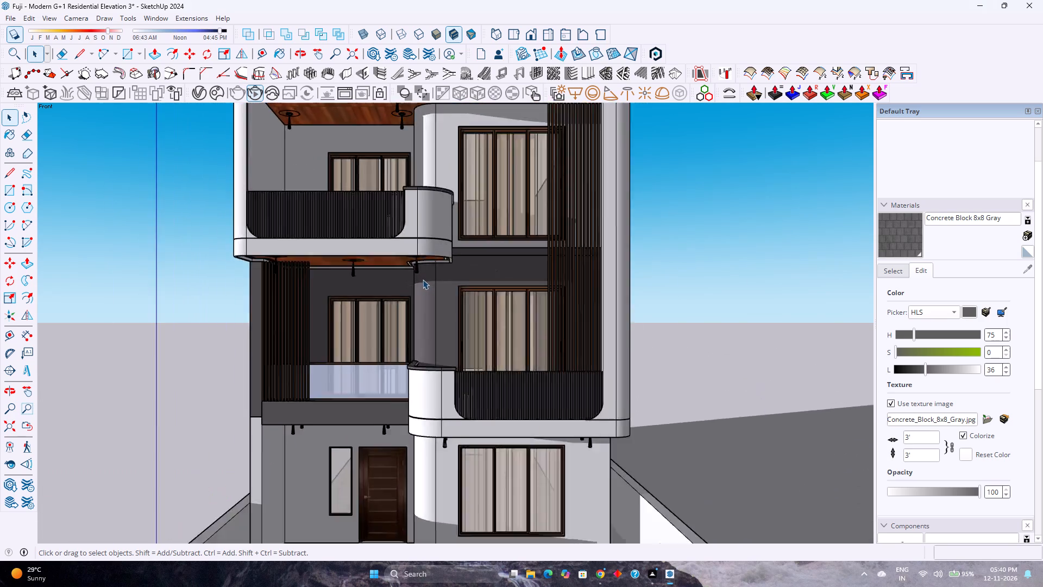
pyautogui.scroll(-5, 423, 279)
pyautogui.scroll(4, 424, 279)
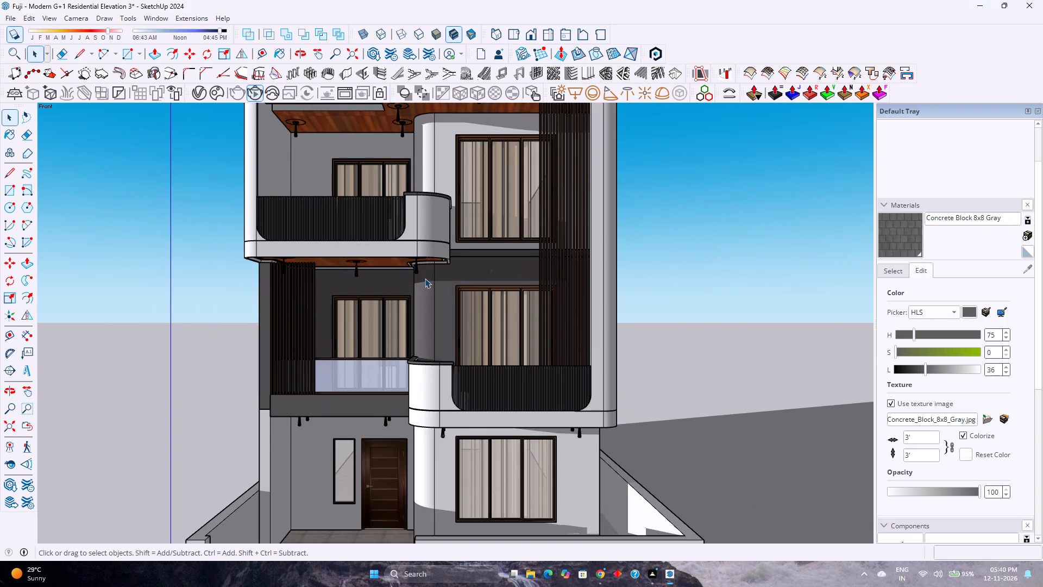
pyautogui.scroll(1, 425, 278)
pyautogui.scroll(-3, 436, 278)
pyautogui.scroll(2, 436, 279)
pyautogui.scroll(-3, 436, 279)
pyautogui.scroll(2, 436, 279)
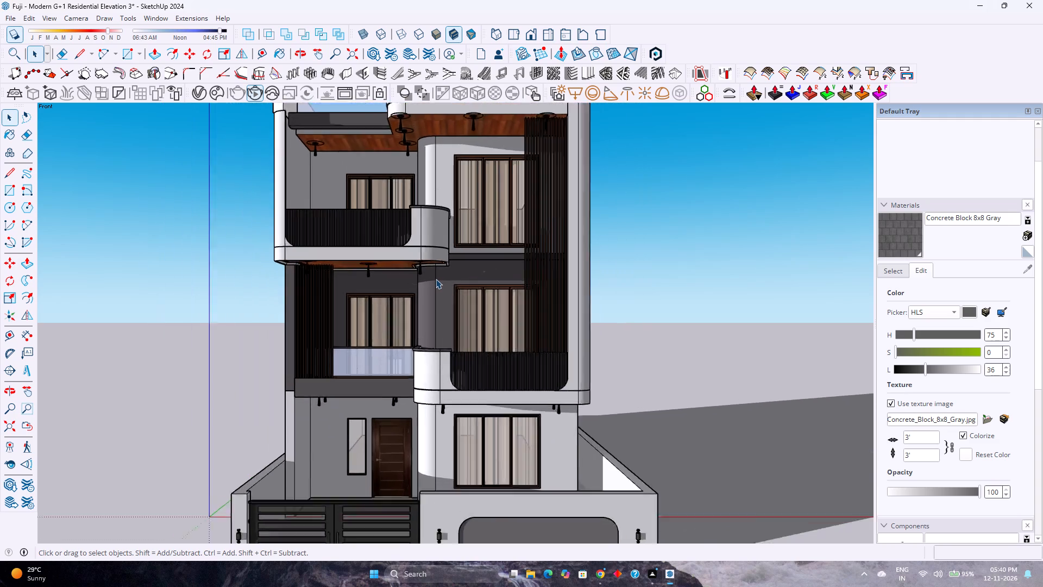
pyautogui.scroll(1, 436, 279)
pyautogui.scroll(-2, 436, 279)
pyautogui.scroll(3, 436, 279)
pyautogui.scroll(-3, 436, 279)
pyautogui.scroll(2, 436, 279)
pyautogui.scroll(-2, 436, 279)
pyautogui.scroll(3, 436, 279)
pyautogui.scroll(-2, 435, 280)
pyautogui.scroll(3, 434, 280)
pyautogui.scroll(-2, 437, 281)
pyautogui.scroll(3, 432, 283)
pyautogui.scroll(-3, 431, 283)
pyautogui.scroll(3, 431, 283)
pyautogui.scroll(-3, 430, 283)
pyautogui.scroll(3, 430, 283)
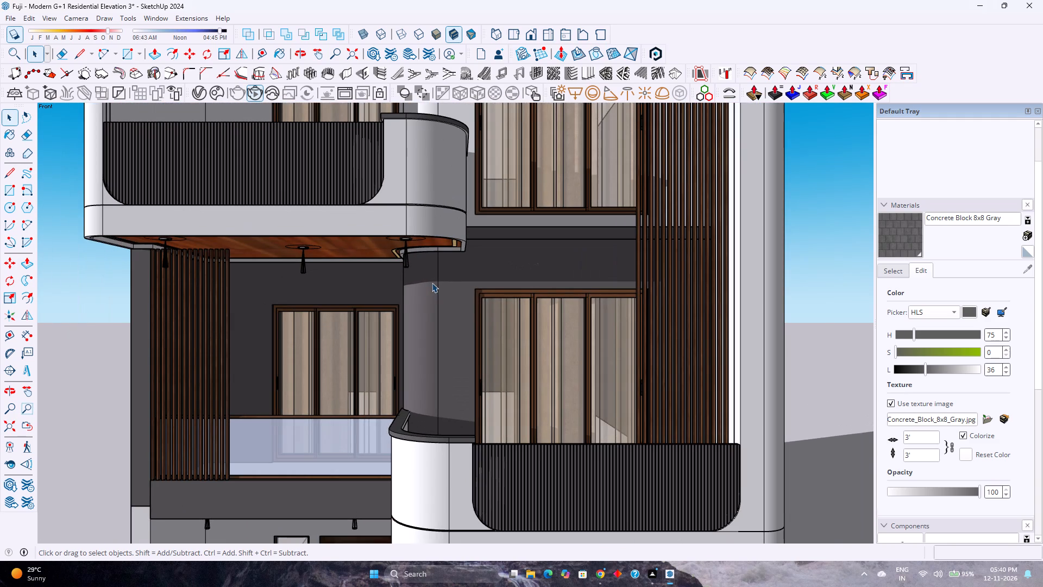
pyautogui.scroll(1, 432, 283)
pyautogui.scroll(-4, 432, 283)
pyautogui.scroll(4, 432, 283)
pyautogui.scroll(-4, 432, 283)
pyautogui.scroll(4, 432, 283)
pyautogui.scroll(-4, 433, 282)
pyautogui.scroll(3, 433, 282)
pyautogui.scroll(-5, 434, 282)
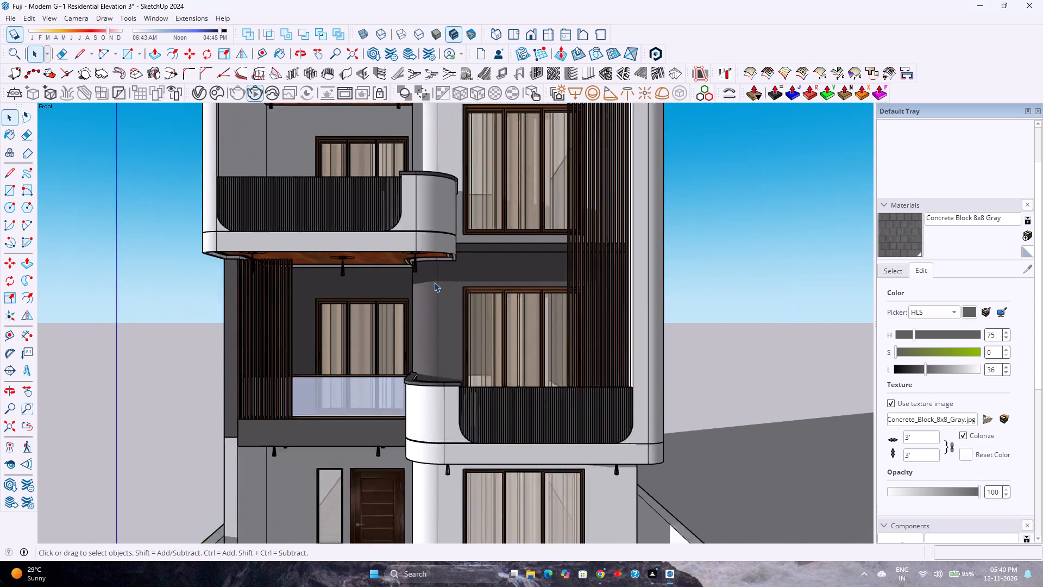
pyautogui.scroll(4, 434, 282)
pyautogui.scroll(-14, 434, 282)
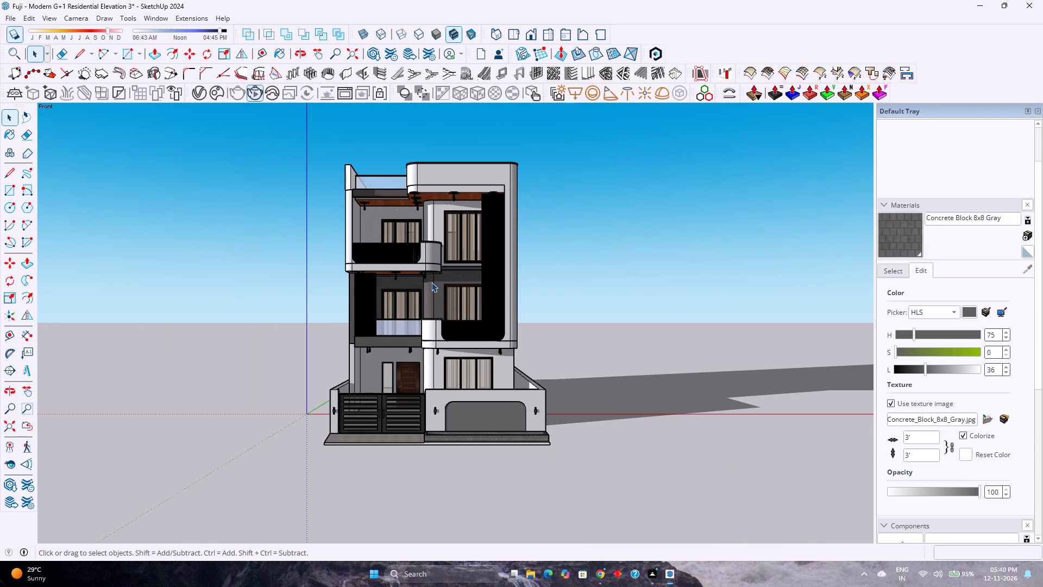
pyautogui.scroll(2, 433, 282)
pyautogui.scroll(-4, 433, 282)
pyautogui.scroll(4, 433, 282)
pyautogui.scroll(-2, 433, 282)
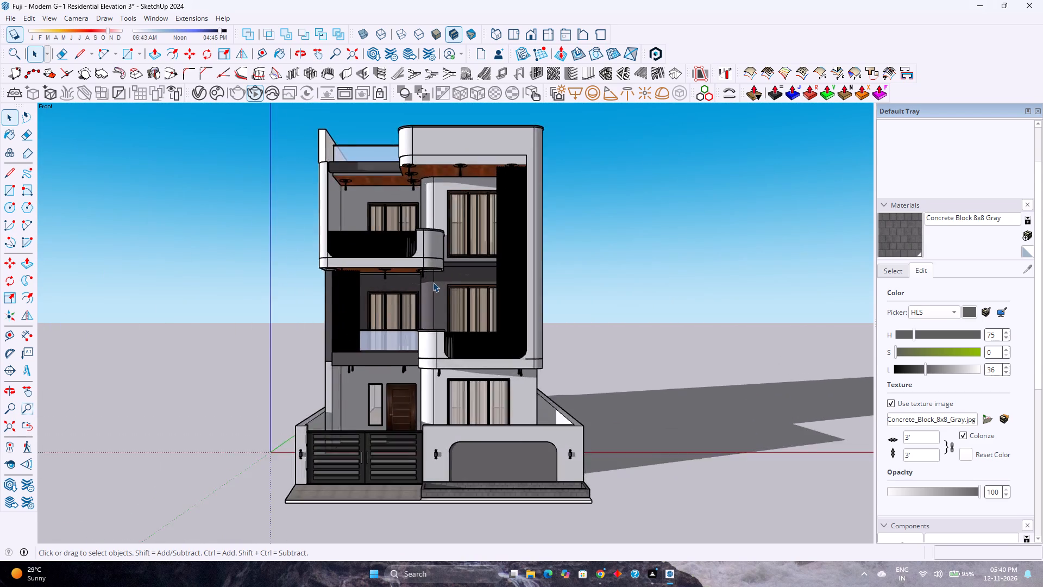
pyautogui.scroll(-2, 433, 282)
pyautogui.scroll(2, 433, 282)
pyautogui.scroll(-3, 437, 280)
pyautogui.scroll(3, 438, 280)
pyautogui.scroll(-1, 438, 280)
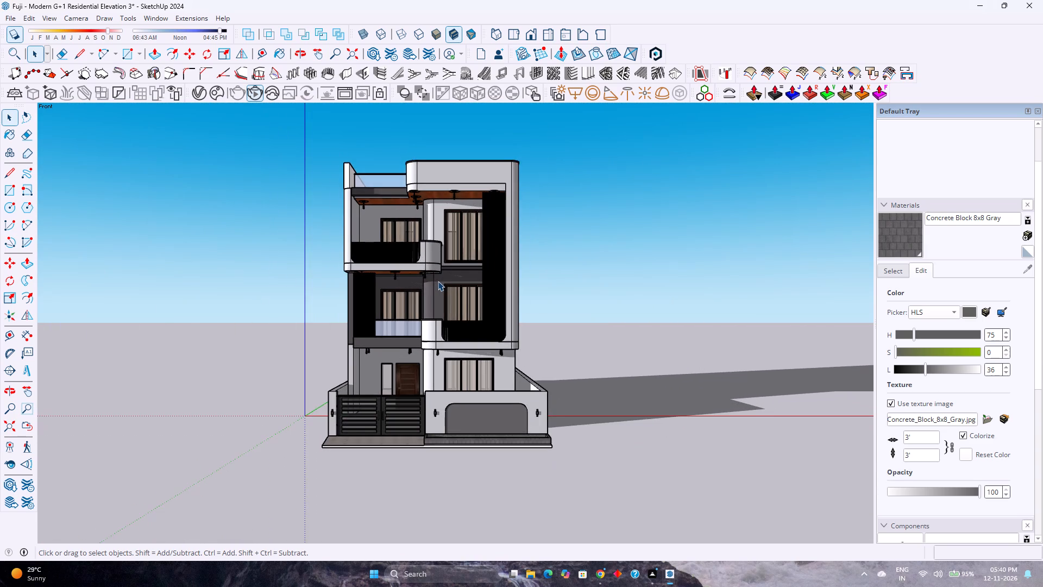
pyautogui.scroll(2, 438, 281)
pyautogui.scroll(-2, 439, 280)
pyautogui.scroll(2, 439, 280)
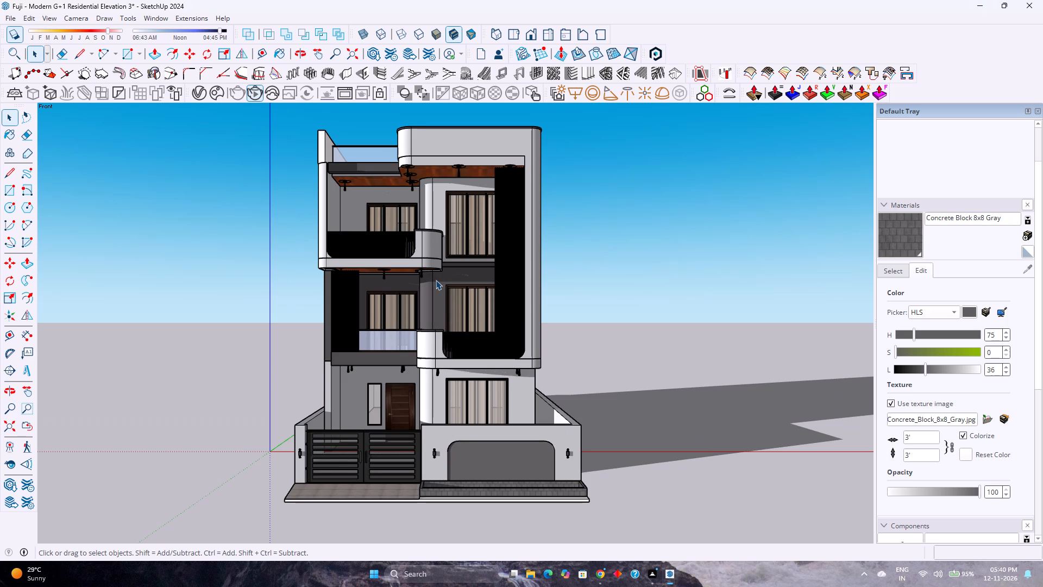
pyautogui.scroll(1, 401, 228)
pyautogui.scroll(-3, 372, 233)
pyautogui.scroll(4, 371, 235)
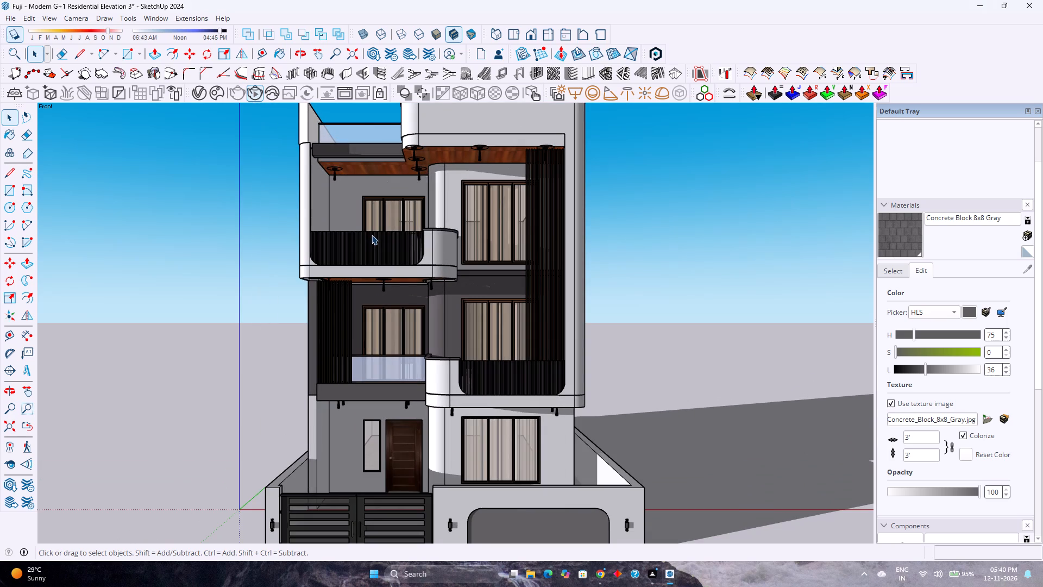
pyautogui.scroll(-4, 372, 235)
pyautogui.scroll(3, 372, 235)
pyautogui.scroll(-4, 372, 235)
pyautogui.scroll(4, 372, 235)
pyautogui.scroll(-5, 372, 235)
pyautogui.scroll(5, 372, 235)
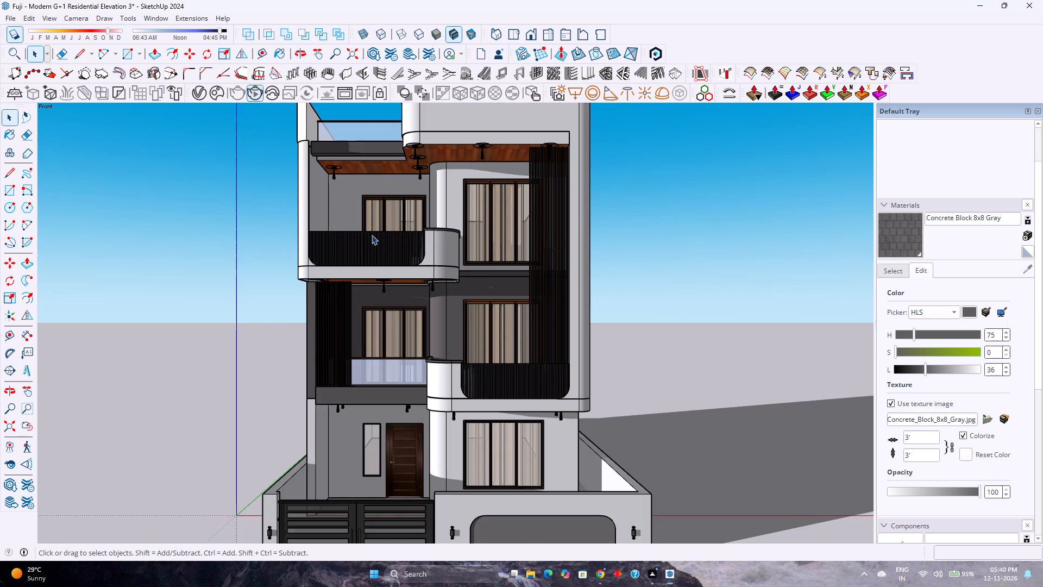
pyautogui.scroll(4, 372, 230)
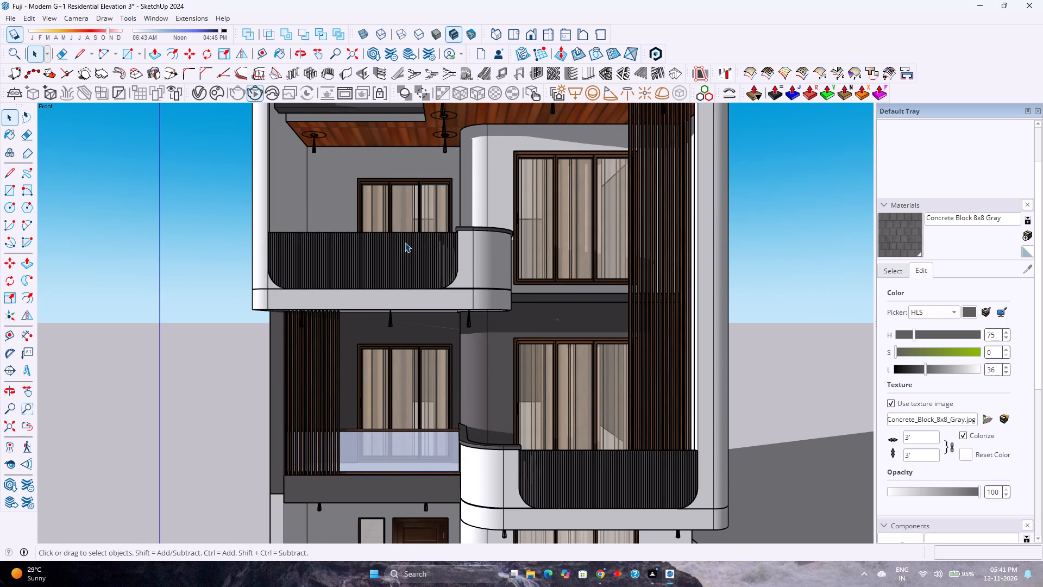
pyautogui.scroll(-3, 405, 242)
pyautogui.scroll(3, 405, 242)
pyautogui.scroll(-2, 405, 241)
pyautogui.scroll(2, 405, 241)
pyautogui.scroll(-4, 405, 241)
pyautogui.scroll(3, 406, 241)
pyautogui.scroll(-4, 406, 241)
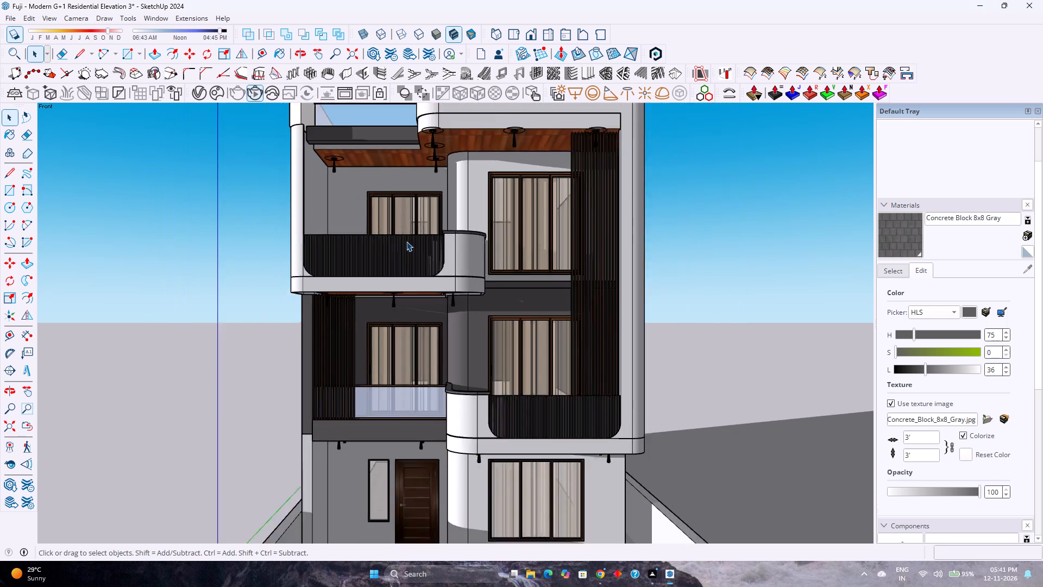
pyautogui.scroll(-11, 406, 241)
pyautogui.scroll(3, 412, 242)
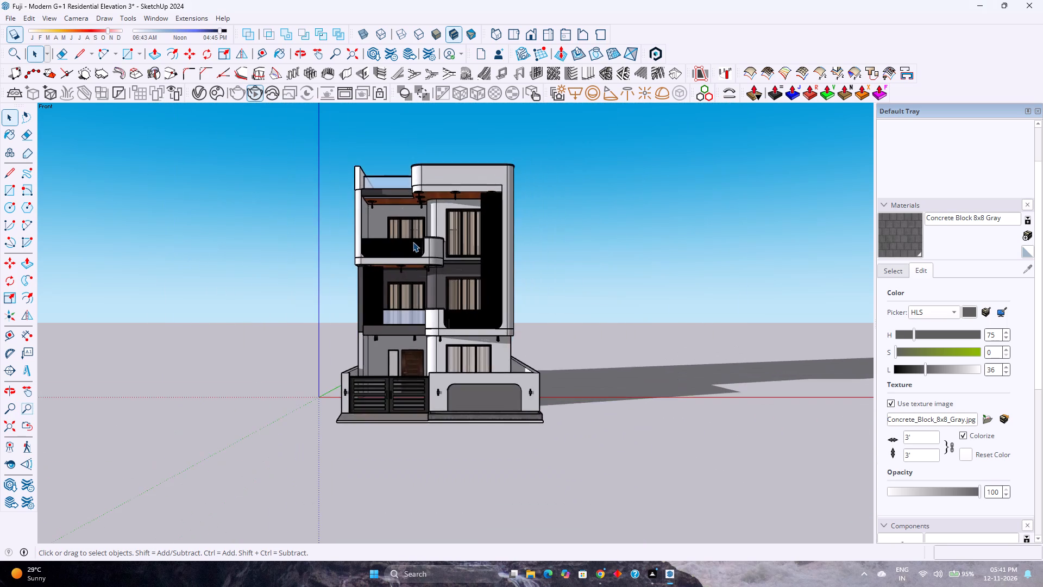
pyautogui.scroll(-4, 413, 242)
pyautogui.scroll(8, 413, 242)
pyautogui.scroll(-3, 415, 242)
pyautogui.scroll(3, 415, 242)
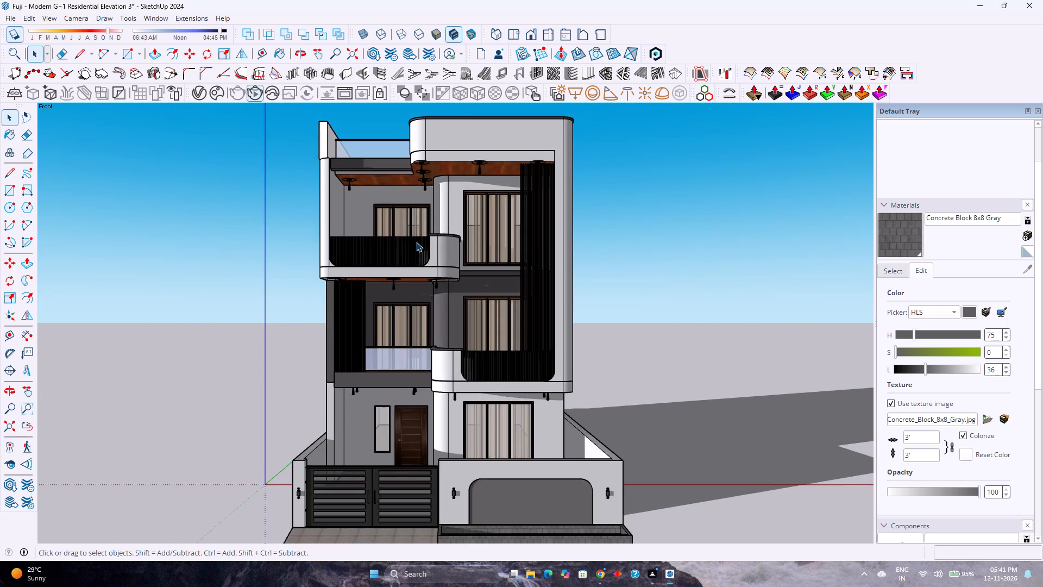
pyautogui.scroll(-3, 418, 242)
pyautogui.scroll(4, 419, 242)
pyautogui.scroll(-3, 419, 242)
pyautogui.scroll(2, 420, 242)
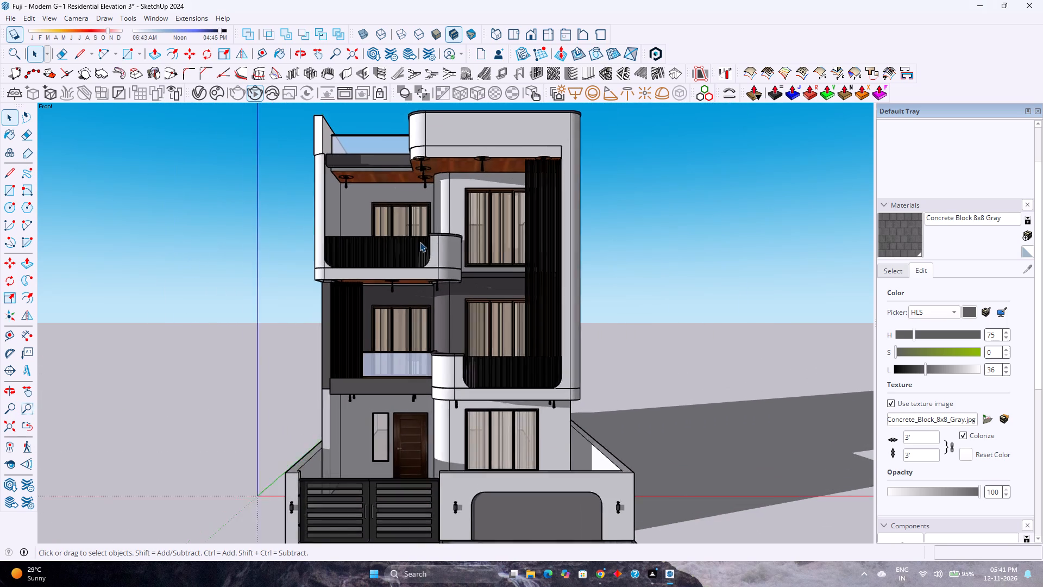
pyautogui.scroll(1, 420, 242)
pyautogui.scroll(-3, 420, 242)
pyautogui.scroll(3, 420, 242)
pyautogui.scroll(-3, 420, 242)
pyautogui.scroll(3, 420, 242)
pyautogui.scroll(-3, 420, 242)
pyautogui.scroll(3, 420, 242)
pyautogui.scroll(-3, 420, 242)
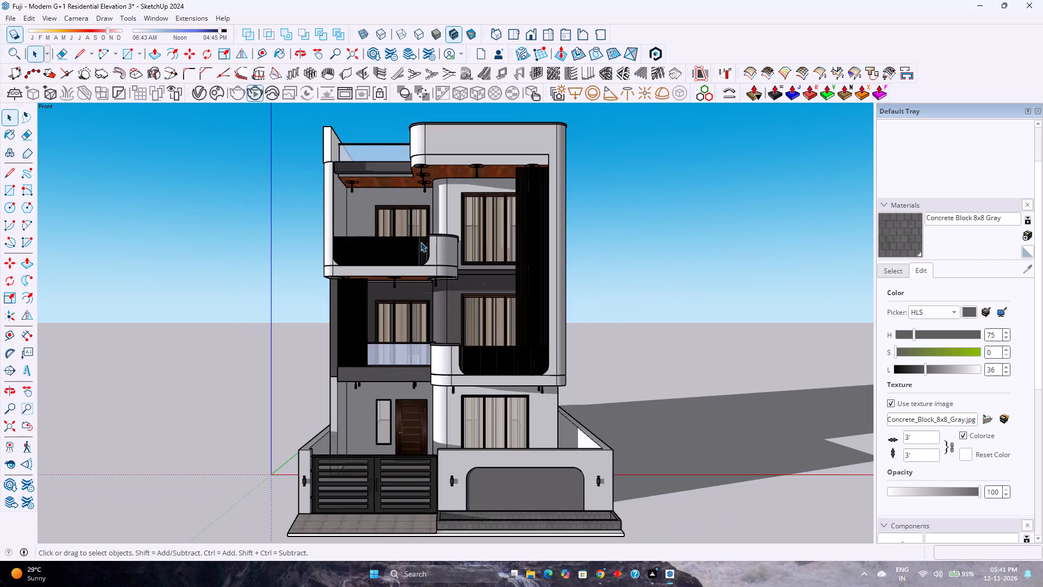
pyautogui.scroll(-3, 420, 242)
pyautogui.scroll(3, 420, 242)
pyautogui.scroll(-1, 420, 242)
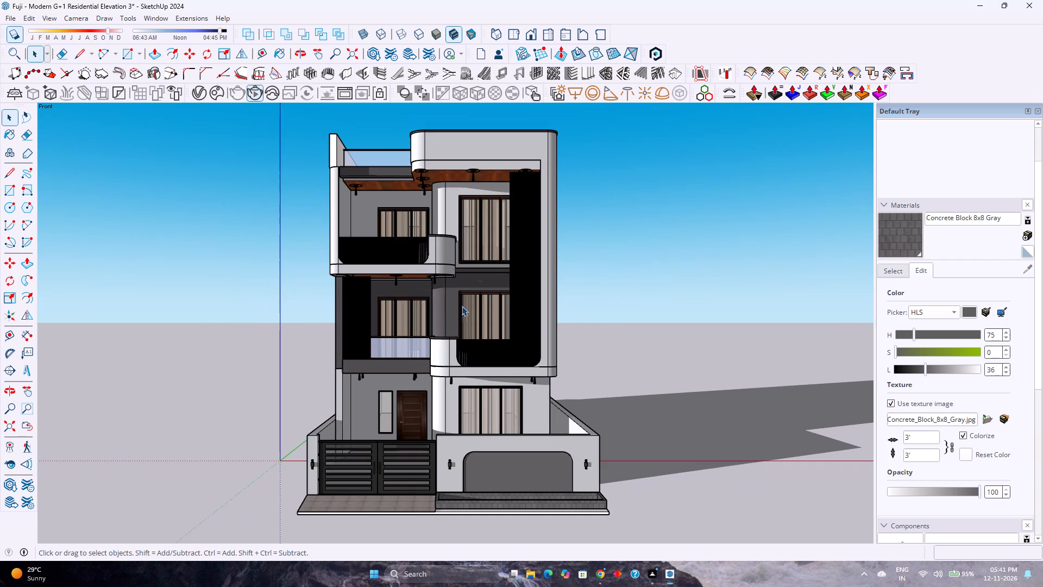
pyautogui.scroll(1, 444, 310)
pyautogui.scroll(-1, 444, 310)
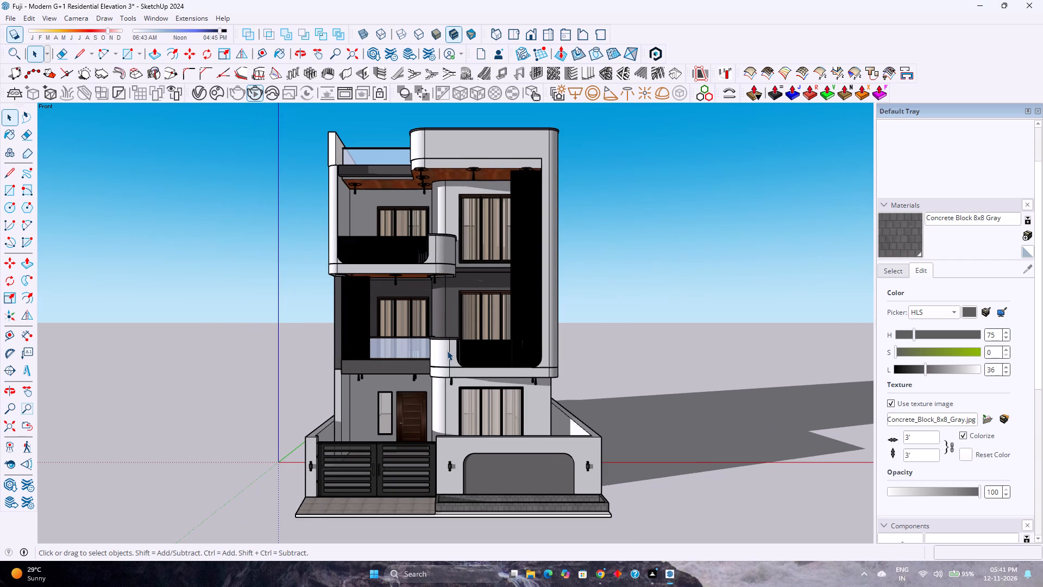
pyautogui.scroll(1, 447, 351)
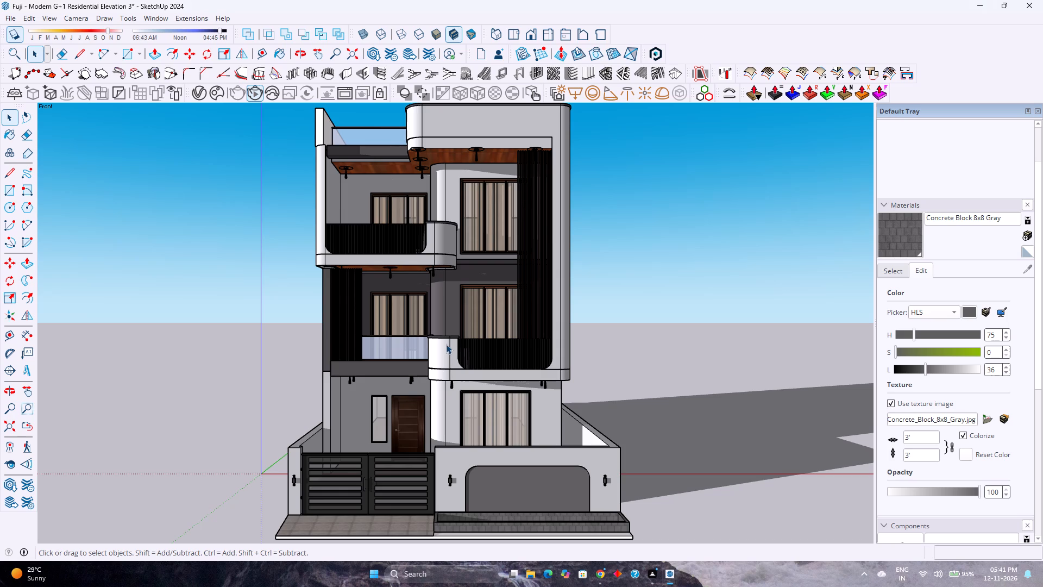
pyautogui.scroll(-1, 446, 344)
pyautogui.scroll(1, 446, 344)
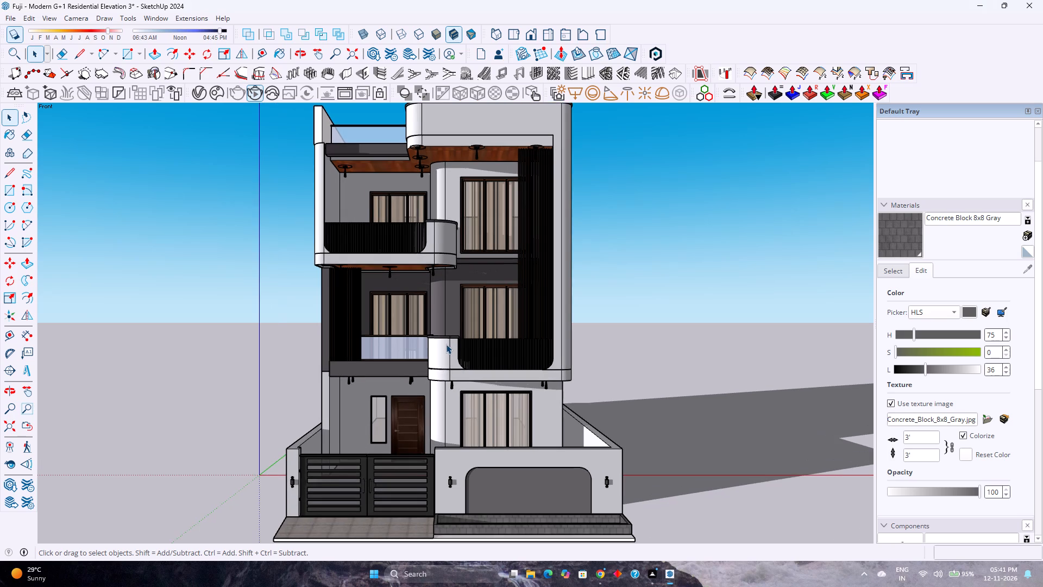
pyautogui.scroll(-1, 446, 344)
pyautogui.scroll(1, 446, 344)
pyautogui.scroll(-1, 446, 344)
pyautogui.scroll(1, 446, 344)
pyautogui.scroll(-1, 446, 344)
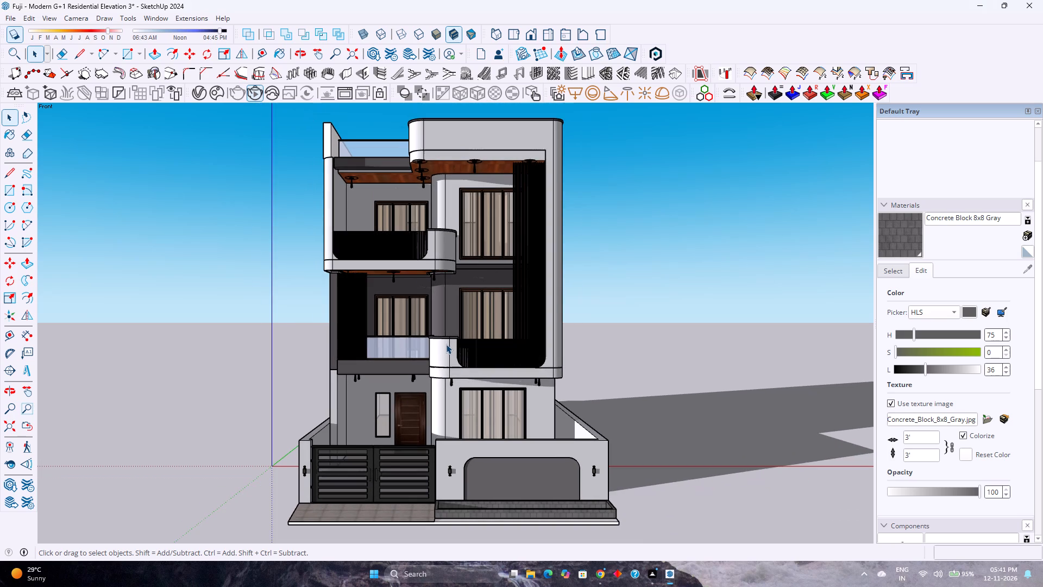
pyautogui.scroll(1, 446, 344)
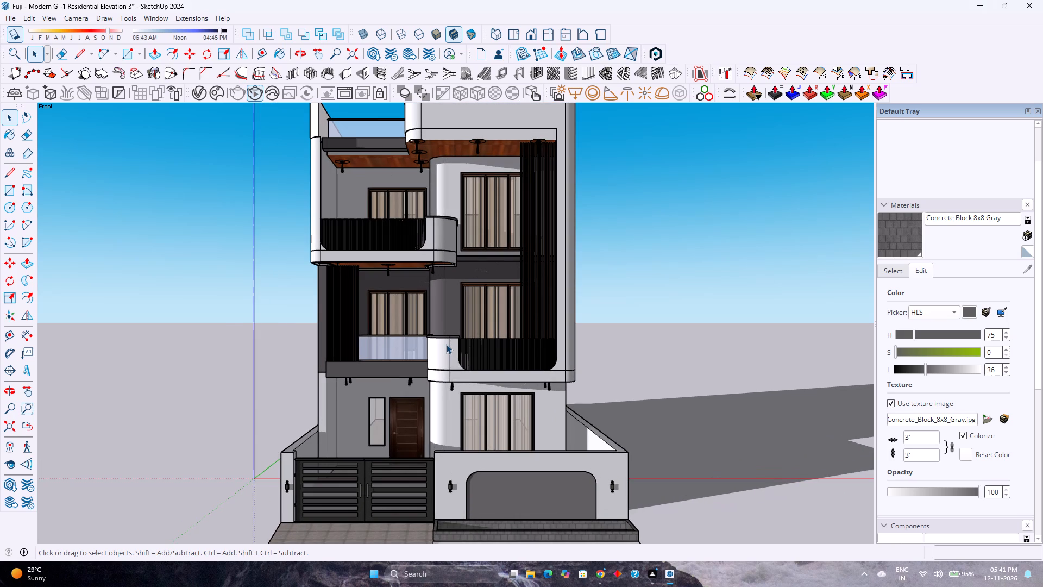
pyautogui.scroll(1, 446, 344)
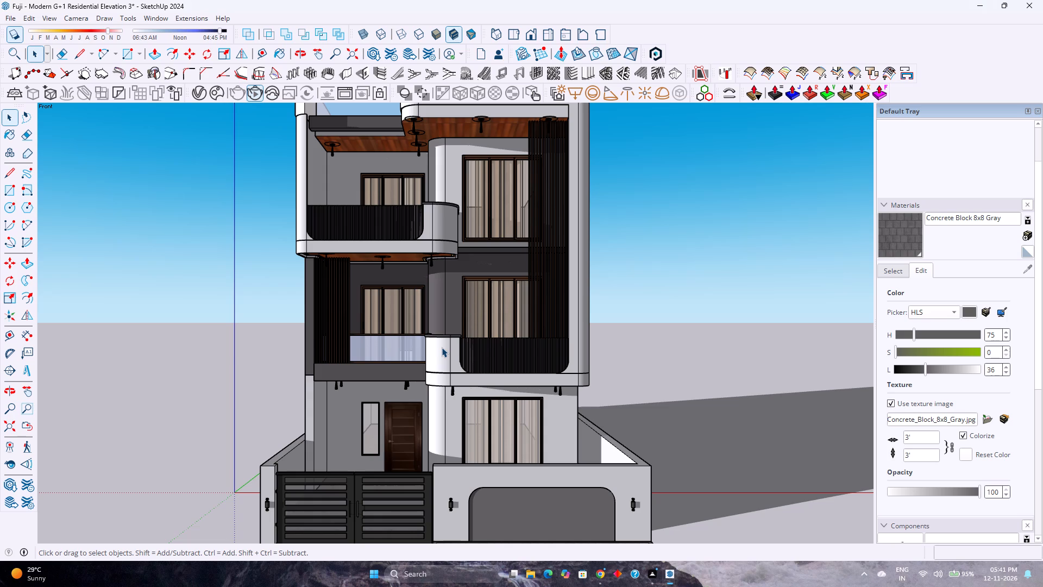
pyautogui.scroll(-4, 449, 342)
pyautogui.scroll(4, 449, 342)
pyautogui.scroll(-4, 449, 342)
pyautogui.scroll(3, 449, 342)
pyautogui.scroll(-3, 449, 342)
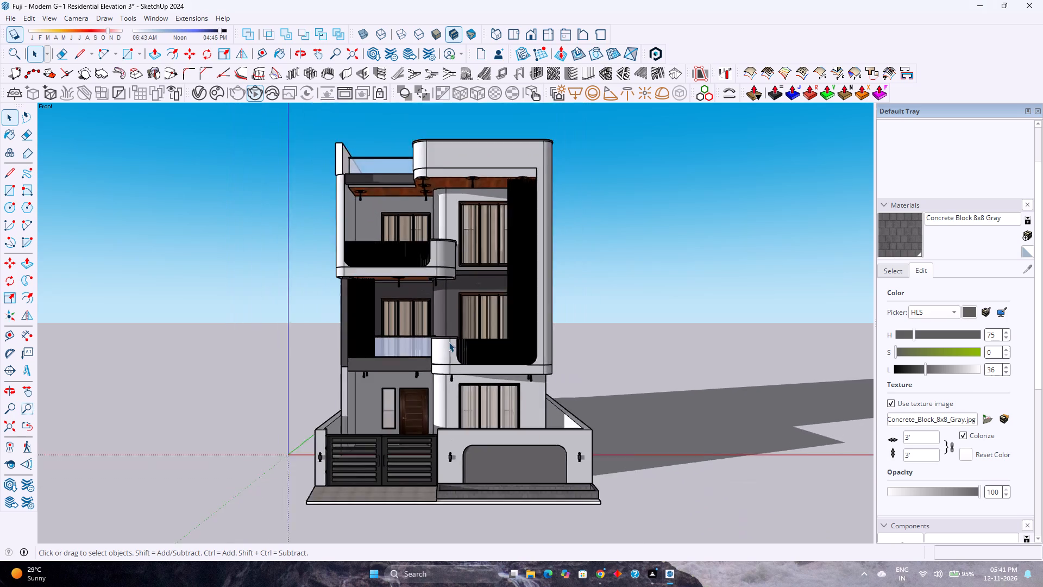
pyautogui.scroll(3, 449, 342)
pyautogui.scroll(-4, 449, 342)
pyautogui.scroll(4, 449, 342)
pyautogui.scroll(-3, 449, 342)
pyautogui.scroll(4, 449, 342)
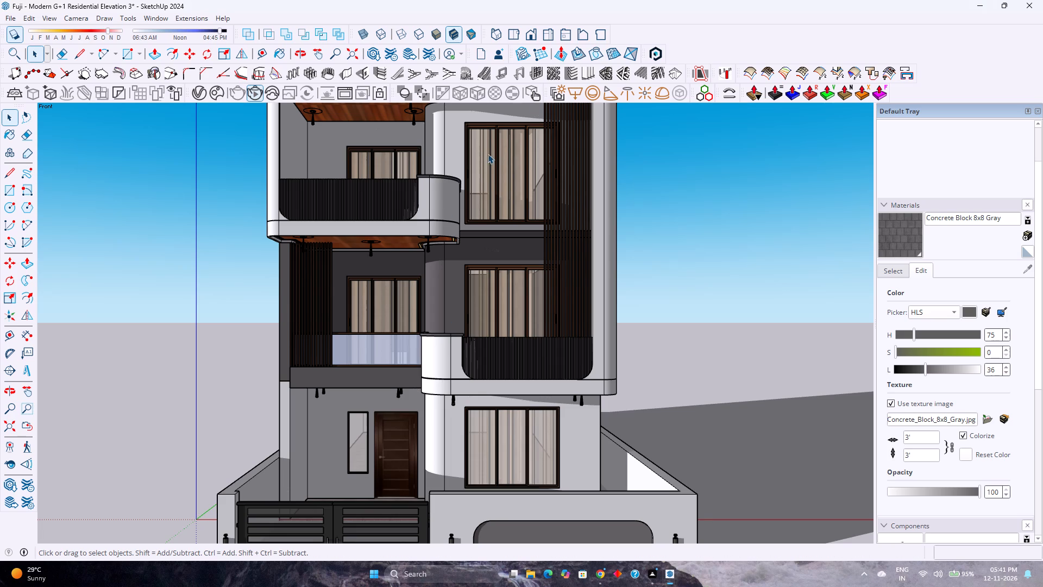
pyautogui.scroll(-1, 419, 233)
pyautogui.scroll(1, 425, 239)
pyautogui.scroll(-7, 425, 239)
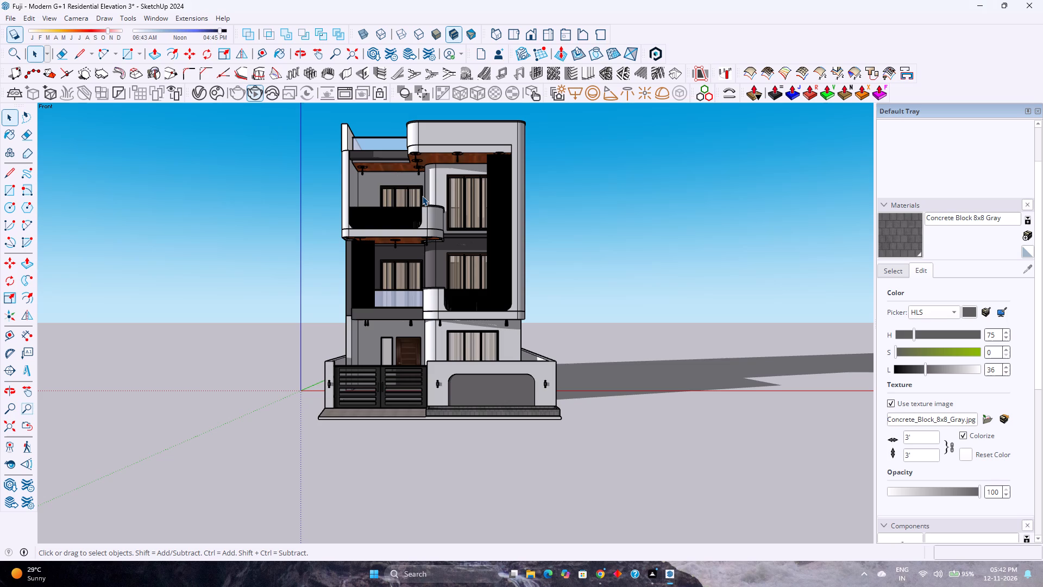
# Restore the standard front view of the house and fit the whole model in view.
pyautogui.scroll(-5, 453, 184)
pyautogui.scroll(8, 453, 185)
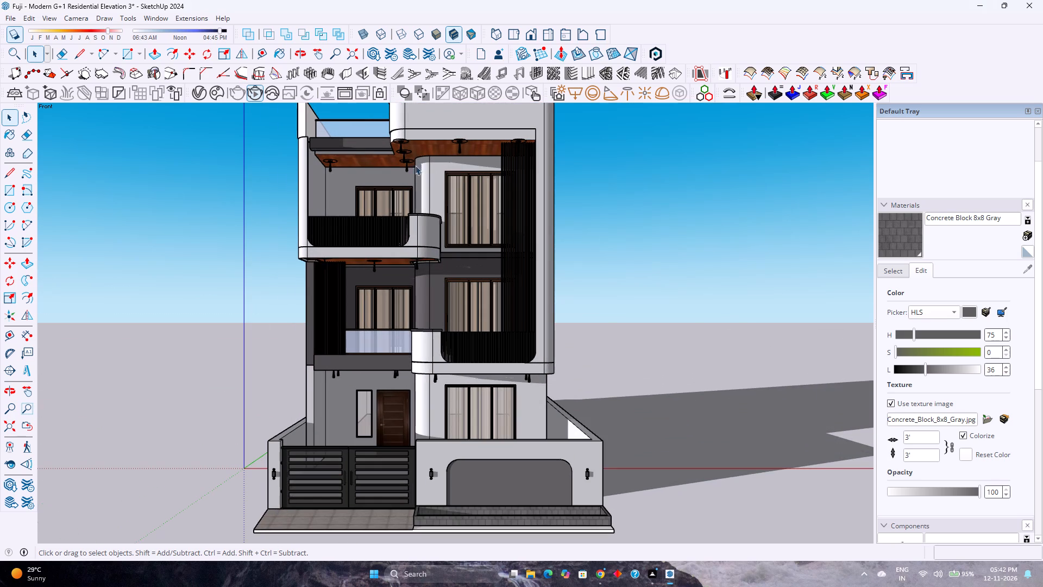
pyautogui.click(534, 30)
pyautogui.click(531, 35)
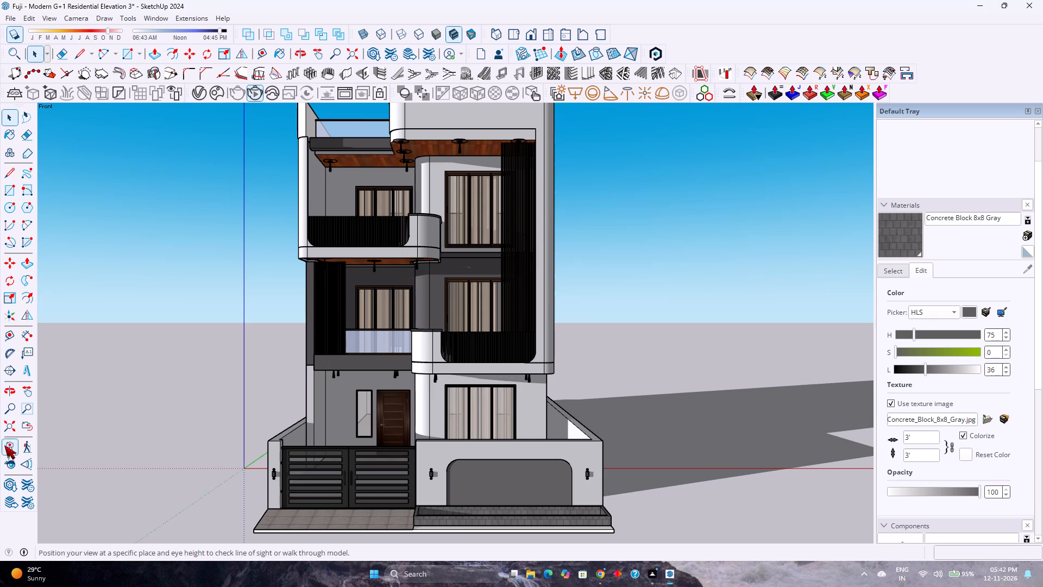
pyautogui.click(8, 431)
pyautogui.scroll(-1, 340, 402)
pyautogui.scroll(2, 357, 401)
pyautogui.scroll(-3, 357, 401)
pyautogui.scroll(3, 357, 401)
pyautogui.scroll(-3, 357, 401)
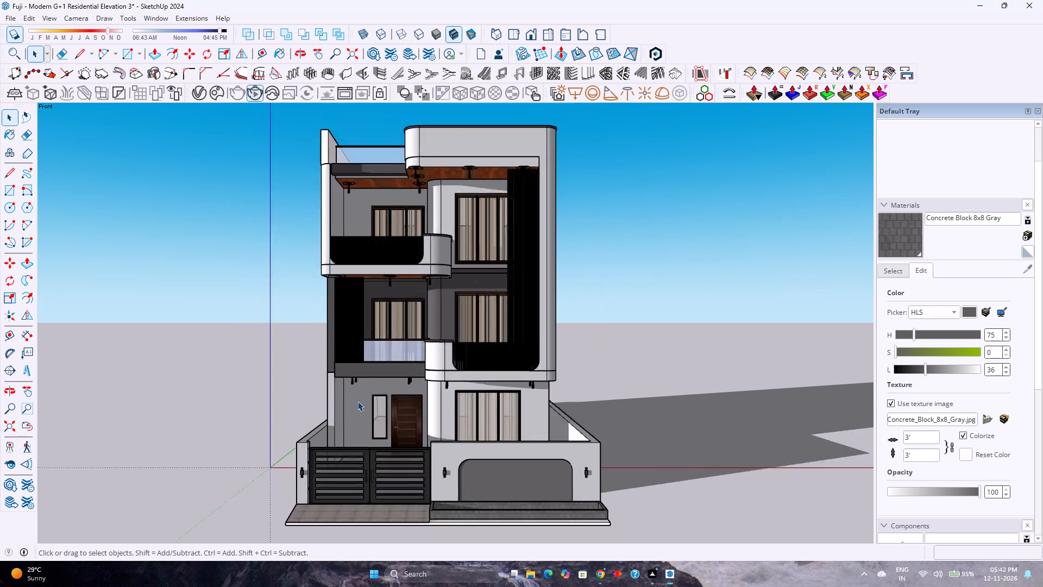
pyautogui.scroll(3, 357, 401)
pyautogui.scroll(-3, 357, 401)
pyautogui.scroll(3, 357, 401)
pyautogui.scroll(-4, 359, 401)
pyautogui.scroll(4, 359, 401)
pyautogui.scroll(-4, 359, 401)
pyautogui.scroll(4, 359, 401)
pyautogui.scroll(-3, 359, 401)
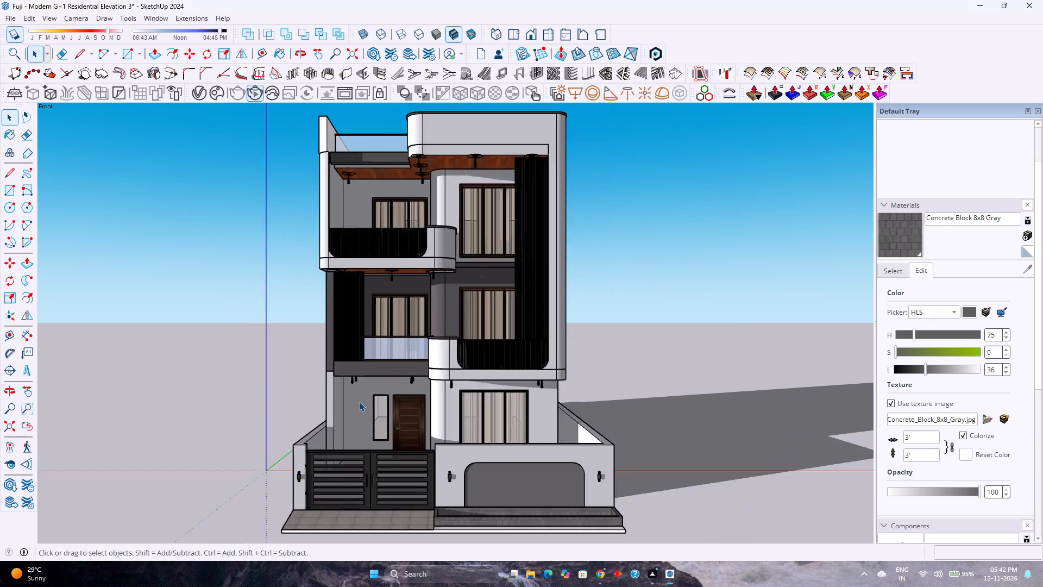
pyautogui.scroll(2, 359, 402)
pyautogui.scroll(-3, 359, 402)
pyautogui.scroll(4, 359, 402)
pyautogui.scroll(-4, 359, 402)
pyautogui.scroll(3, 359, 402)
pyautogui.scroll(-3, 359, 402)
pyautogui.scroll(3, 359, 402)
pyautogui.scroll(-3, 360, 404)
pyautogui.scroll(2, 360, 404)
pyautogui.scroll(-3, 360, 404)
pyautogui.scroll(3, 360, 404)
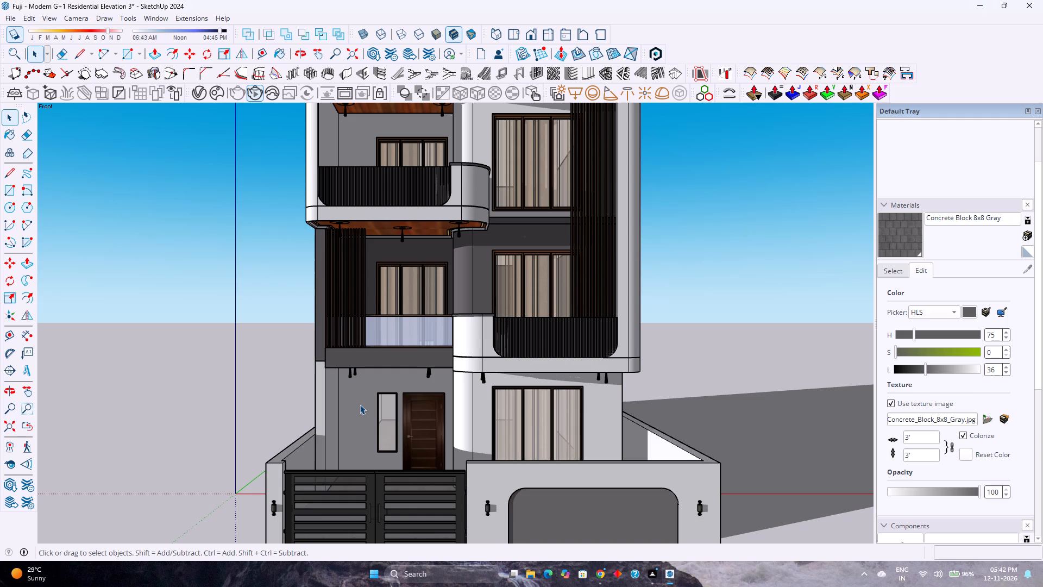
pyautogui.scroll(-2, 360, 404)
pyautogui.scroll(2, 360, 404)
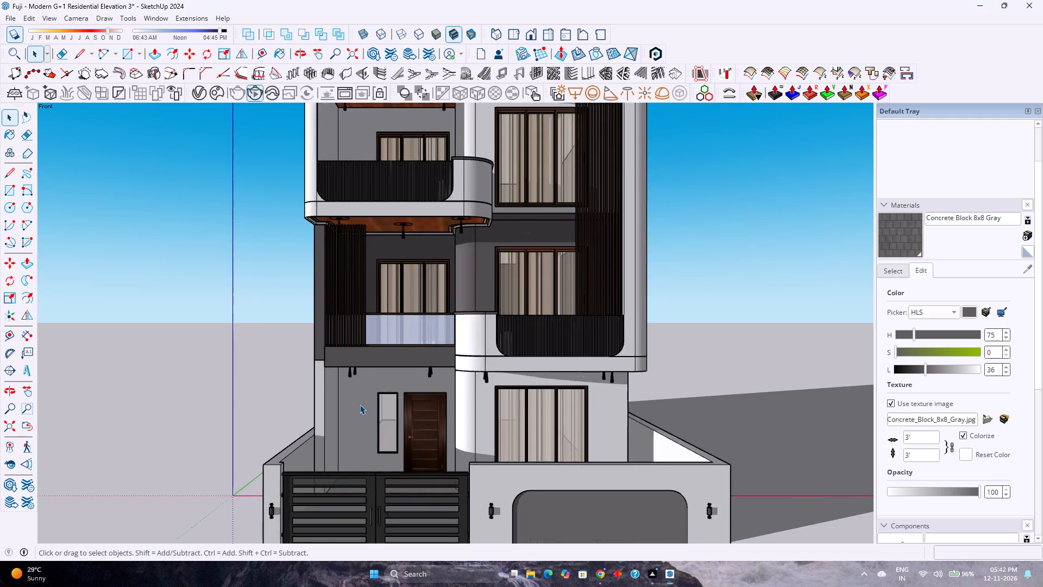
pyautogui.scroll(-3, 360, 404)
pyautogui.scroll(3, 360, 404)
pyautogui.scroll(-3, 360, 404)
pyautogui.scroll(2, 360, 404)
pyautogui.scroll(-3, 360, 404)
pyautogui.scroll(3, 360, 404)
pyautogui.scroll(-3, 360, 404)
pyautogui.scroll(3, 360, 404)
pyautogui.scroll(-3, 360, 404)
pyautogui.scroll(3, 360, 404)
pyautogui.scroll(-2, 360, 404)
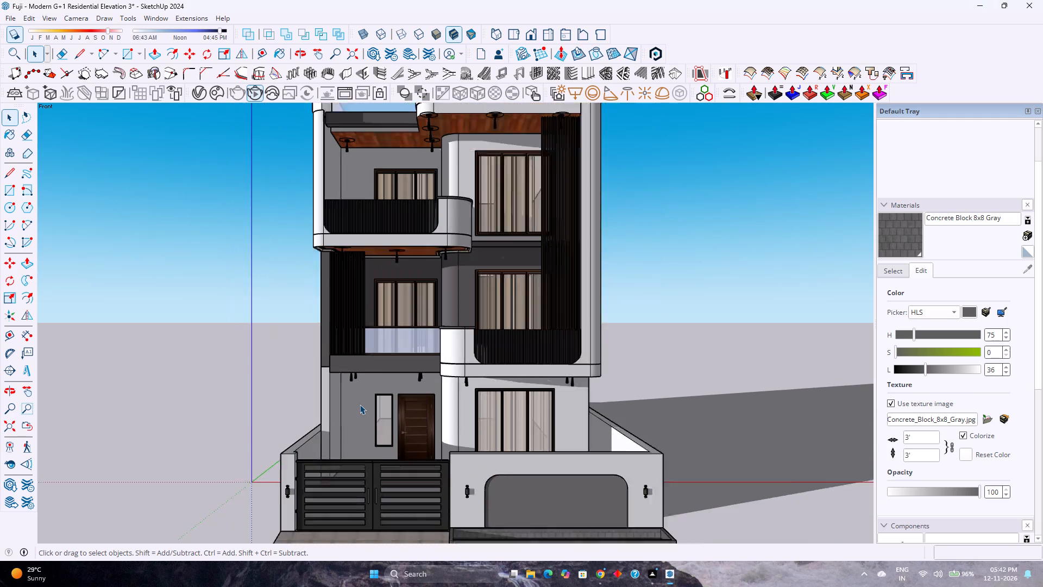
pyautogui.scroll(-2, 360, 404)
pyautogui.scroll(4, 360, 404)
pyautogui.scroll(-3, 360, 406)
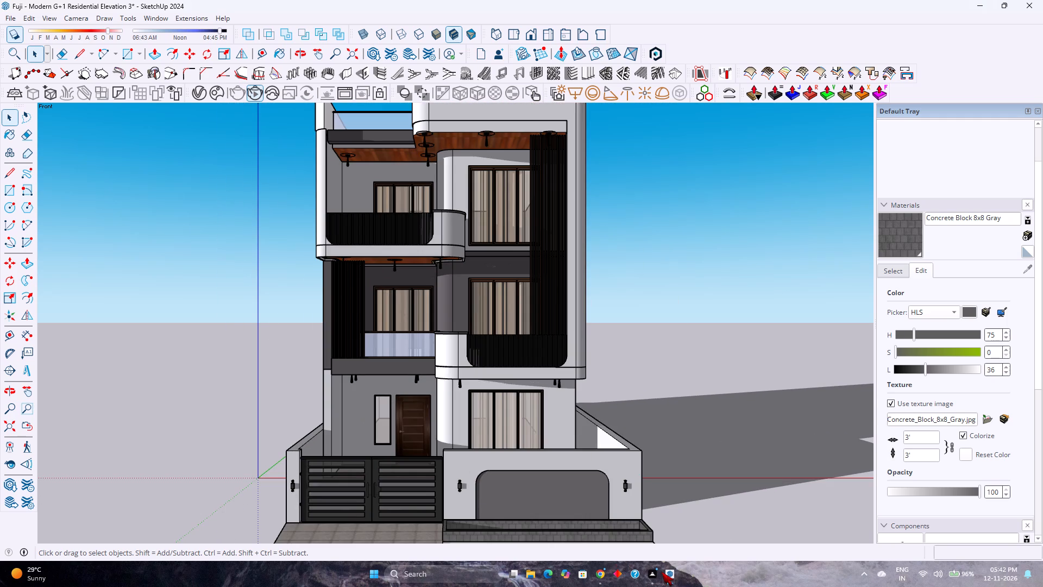
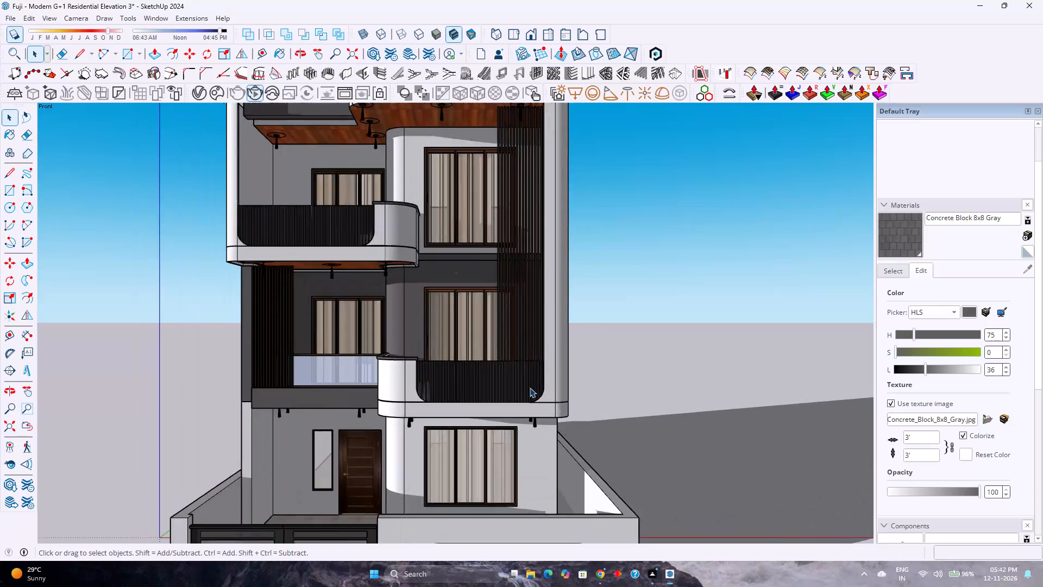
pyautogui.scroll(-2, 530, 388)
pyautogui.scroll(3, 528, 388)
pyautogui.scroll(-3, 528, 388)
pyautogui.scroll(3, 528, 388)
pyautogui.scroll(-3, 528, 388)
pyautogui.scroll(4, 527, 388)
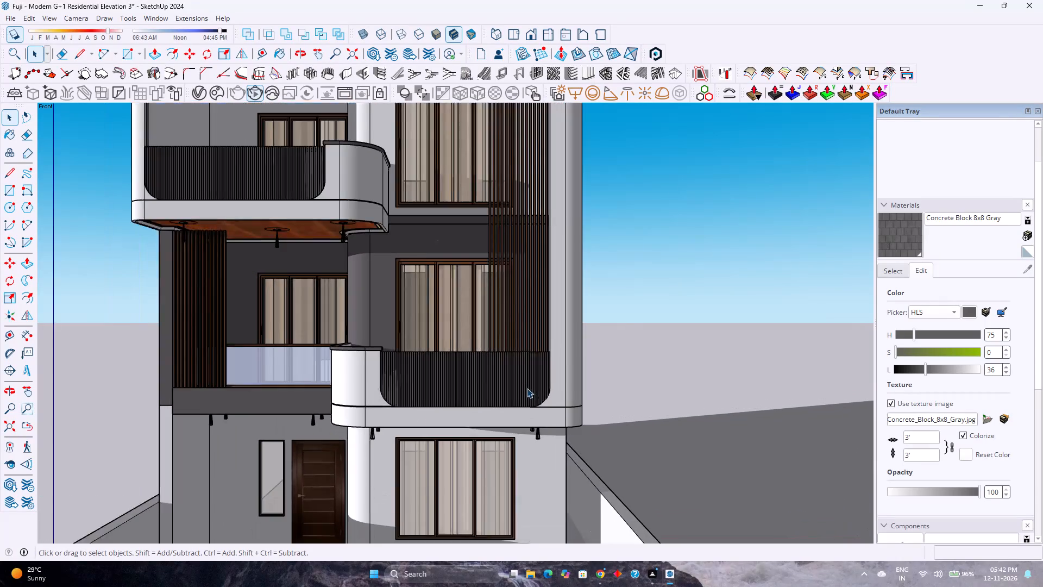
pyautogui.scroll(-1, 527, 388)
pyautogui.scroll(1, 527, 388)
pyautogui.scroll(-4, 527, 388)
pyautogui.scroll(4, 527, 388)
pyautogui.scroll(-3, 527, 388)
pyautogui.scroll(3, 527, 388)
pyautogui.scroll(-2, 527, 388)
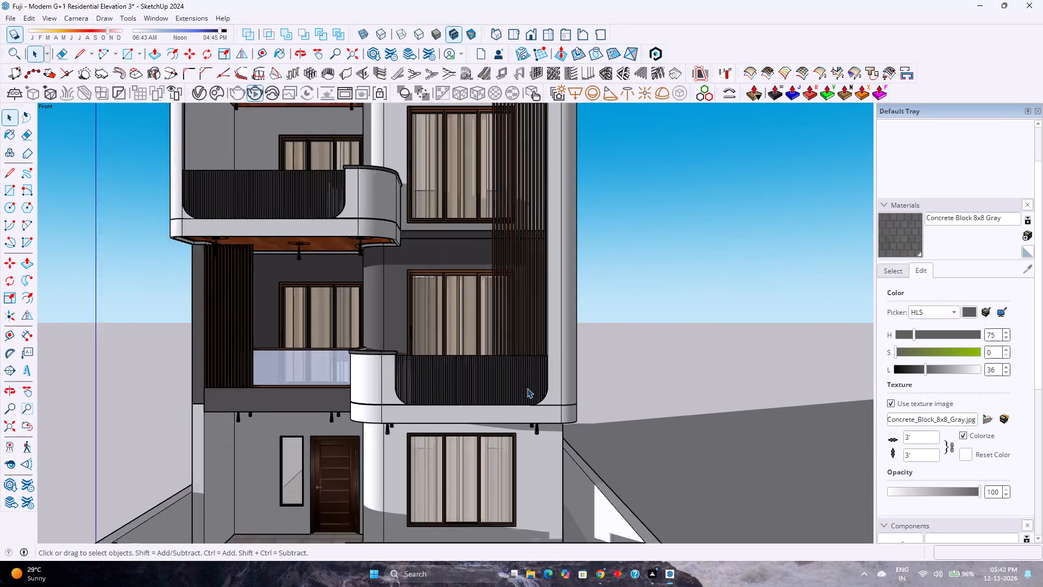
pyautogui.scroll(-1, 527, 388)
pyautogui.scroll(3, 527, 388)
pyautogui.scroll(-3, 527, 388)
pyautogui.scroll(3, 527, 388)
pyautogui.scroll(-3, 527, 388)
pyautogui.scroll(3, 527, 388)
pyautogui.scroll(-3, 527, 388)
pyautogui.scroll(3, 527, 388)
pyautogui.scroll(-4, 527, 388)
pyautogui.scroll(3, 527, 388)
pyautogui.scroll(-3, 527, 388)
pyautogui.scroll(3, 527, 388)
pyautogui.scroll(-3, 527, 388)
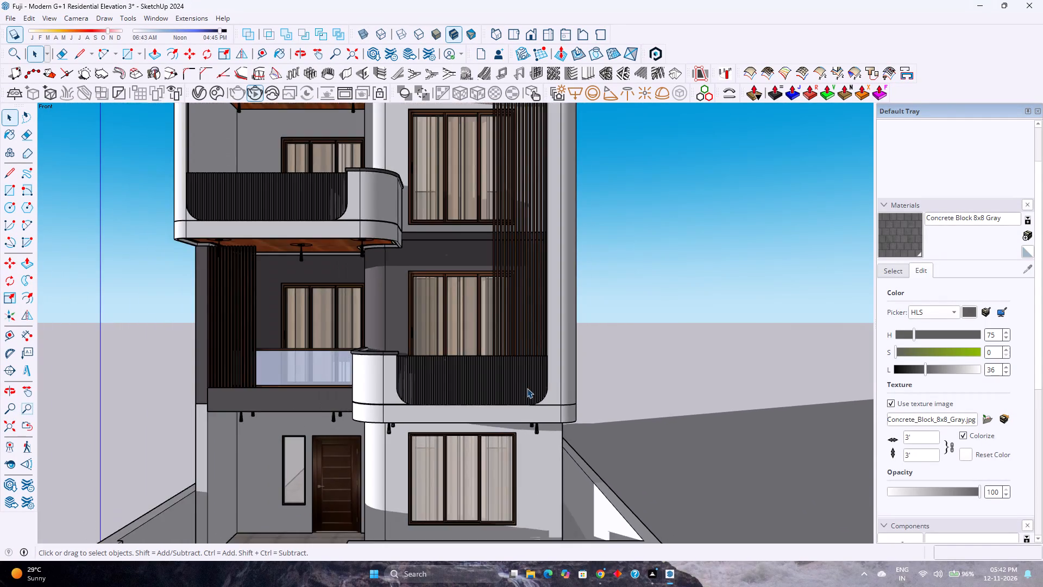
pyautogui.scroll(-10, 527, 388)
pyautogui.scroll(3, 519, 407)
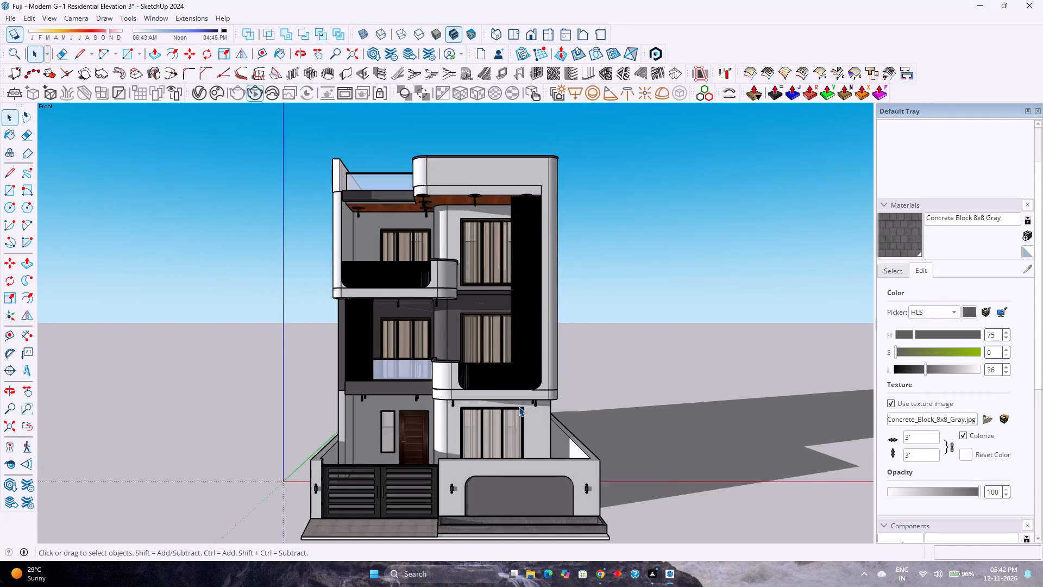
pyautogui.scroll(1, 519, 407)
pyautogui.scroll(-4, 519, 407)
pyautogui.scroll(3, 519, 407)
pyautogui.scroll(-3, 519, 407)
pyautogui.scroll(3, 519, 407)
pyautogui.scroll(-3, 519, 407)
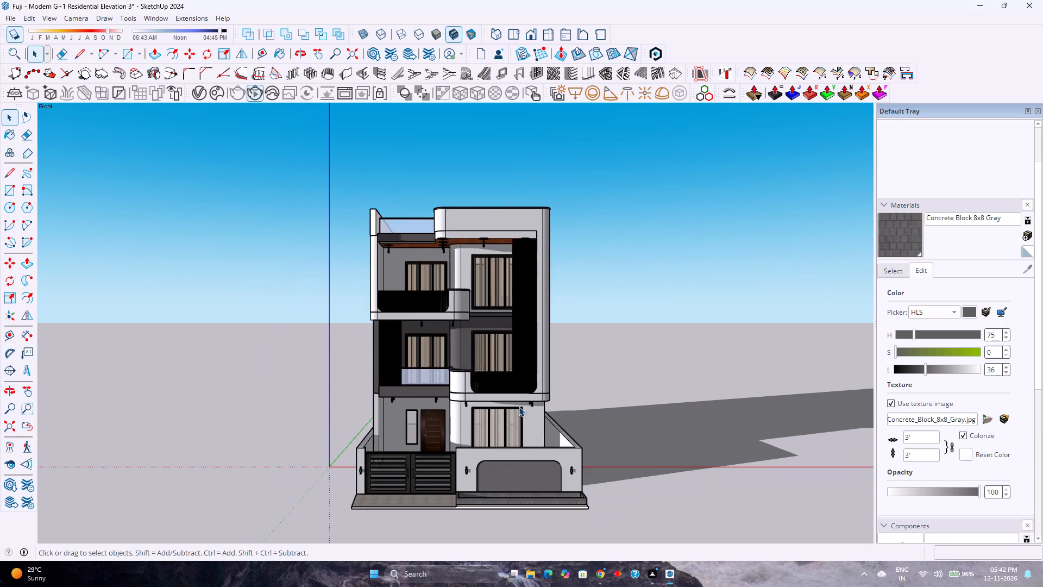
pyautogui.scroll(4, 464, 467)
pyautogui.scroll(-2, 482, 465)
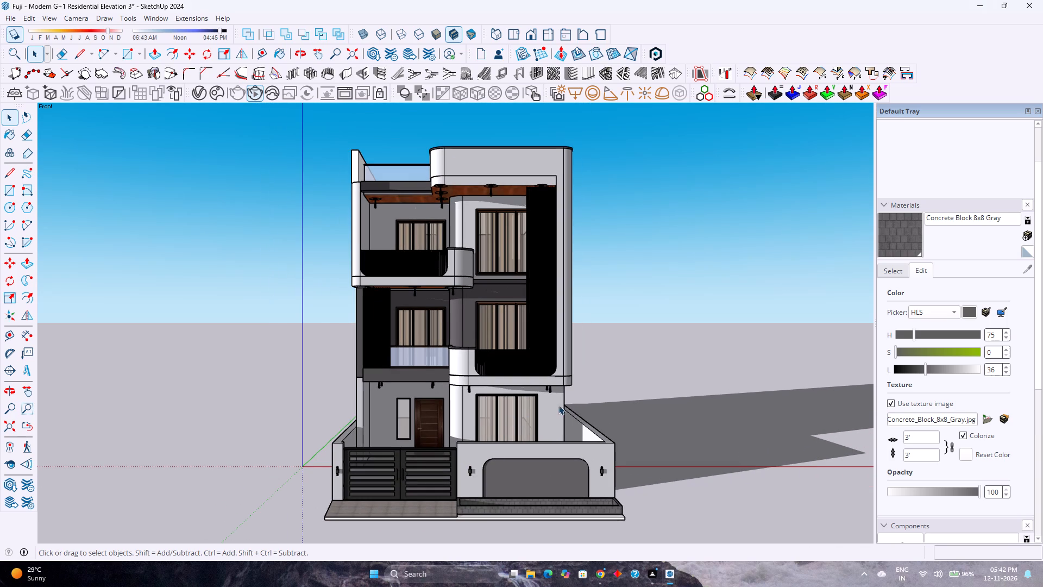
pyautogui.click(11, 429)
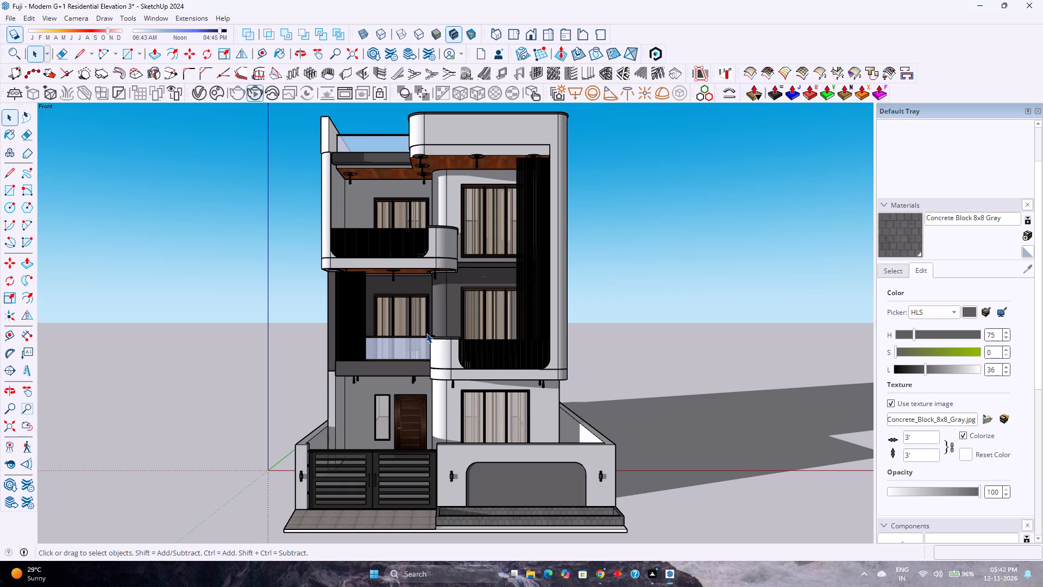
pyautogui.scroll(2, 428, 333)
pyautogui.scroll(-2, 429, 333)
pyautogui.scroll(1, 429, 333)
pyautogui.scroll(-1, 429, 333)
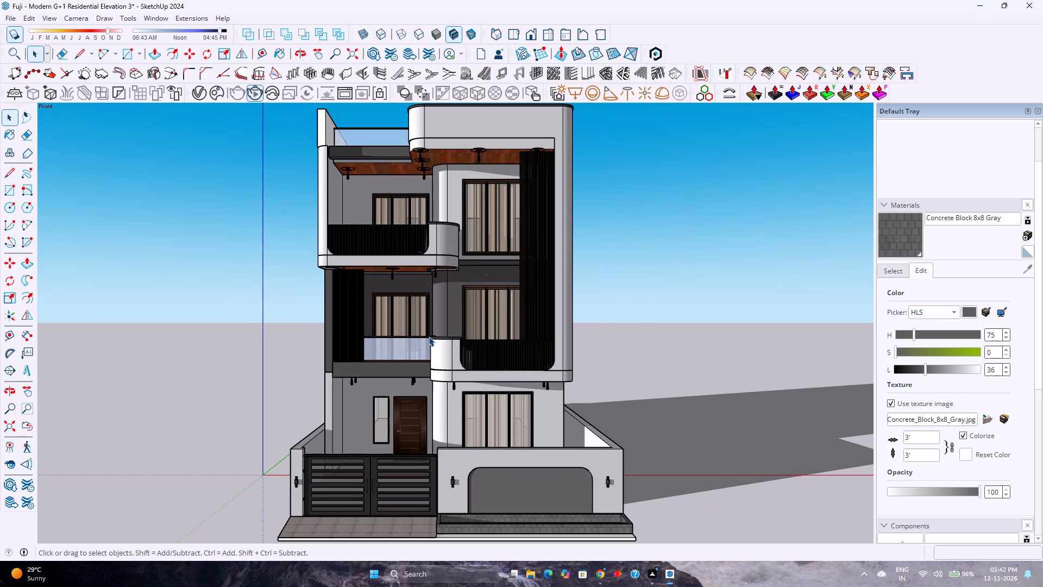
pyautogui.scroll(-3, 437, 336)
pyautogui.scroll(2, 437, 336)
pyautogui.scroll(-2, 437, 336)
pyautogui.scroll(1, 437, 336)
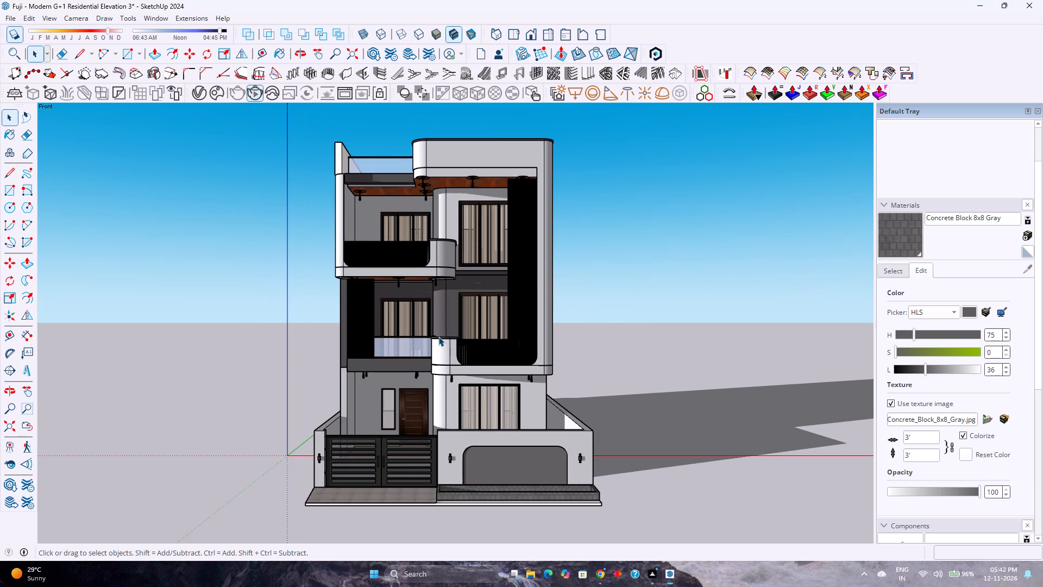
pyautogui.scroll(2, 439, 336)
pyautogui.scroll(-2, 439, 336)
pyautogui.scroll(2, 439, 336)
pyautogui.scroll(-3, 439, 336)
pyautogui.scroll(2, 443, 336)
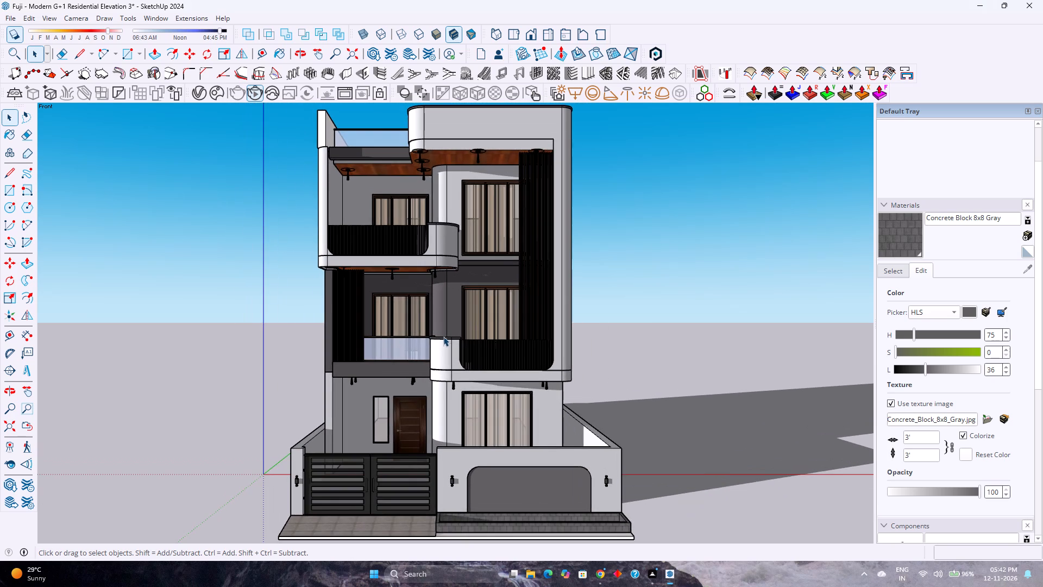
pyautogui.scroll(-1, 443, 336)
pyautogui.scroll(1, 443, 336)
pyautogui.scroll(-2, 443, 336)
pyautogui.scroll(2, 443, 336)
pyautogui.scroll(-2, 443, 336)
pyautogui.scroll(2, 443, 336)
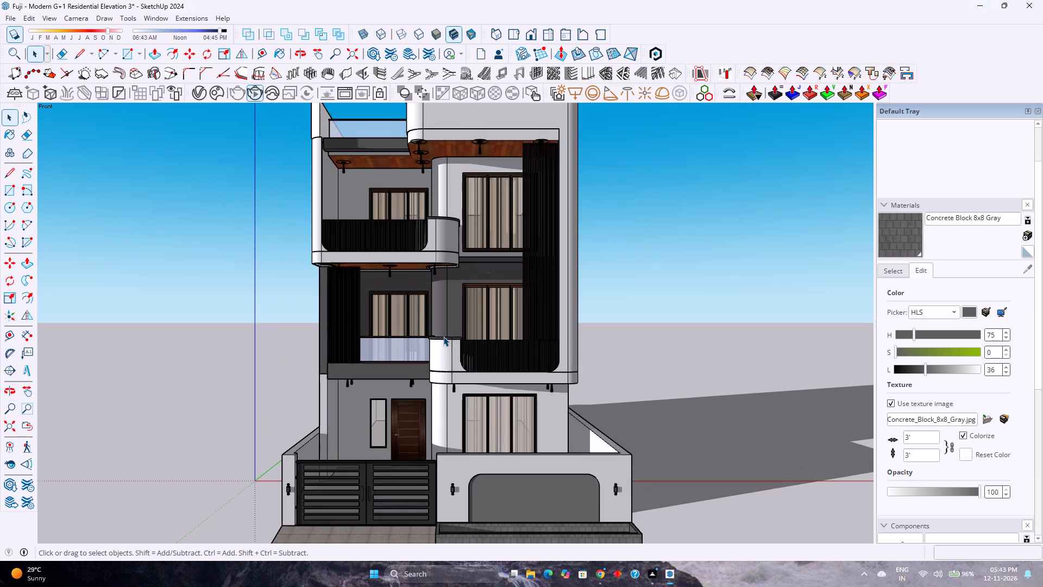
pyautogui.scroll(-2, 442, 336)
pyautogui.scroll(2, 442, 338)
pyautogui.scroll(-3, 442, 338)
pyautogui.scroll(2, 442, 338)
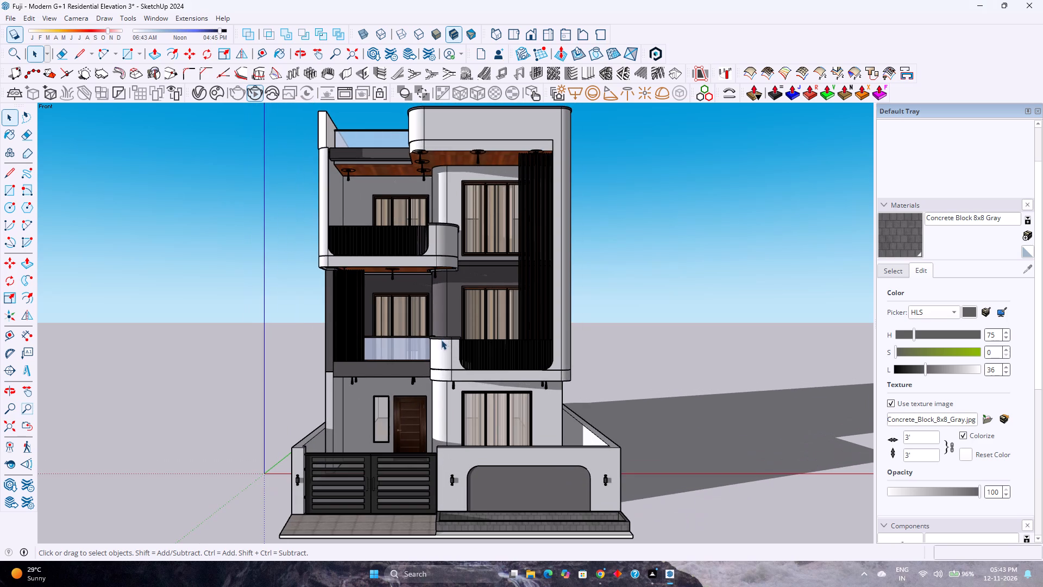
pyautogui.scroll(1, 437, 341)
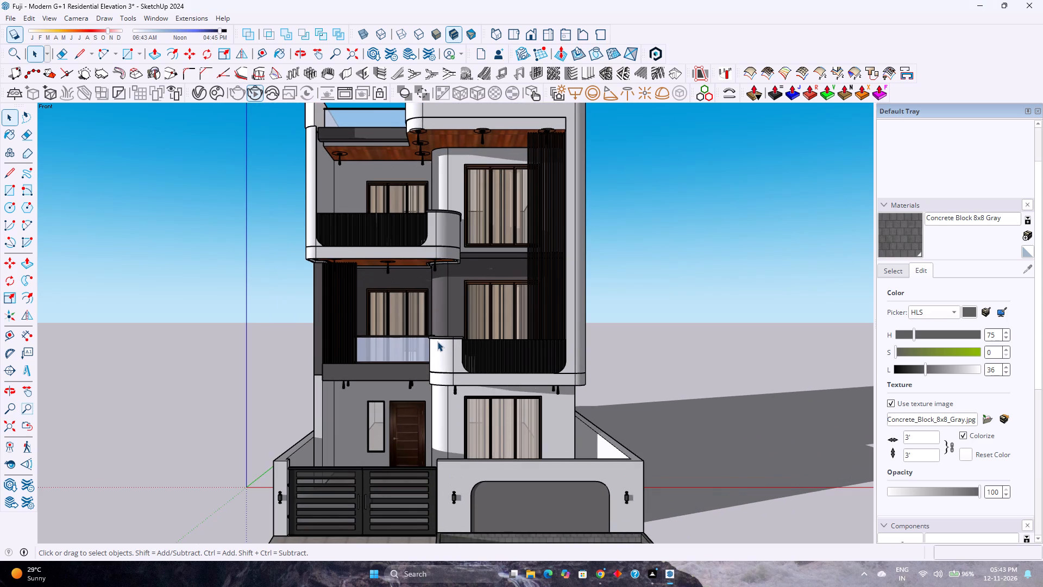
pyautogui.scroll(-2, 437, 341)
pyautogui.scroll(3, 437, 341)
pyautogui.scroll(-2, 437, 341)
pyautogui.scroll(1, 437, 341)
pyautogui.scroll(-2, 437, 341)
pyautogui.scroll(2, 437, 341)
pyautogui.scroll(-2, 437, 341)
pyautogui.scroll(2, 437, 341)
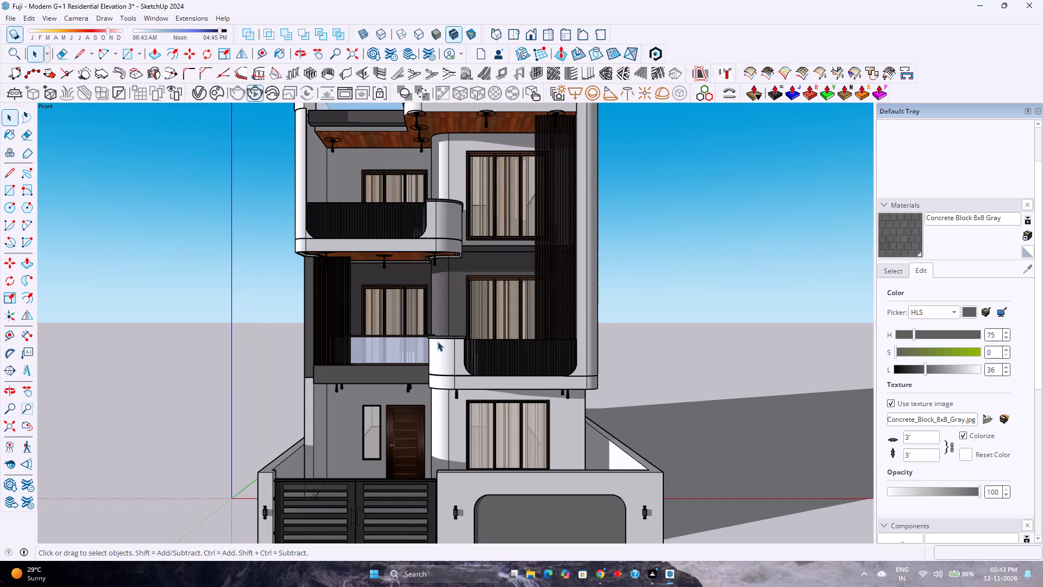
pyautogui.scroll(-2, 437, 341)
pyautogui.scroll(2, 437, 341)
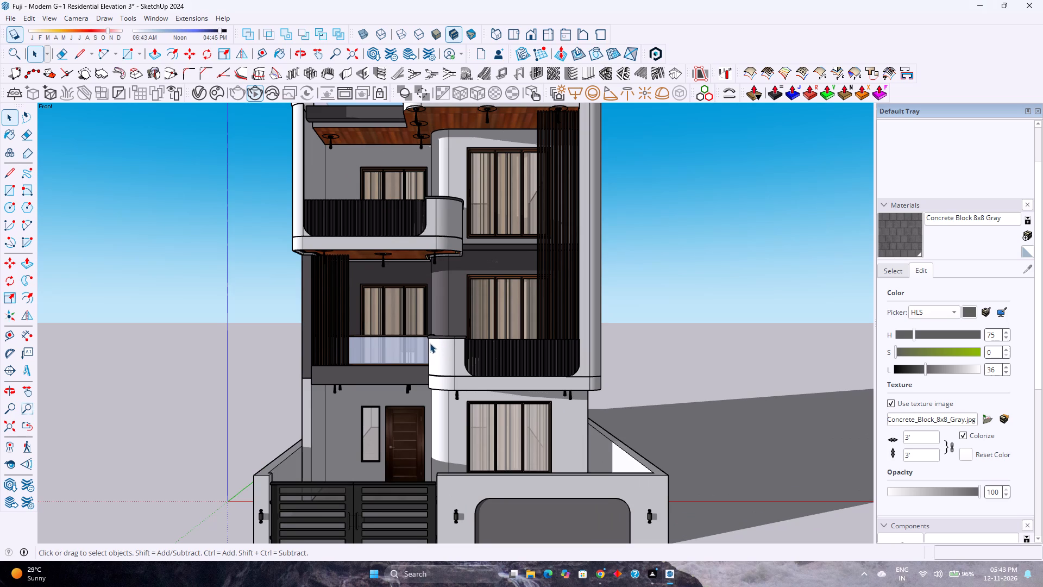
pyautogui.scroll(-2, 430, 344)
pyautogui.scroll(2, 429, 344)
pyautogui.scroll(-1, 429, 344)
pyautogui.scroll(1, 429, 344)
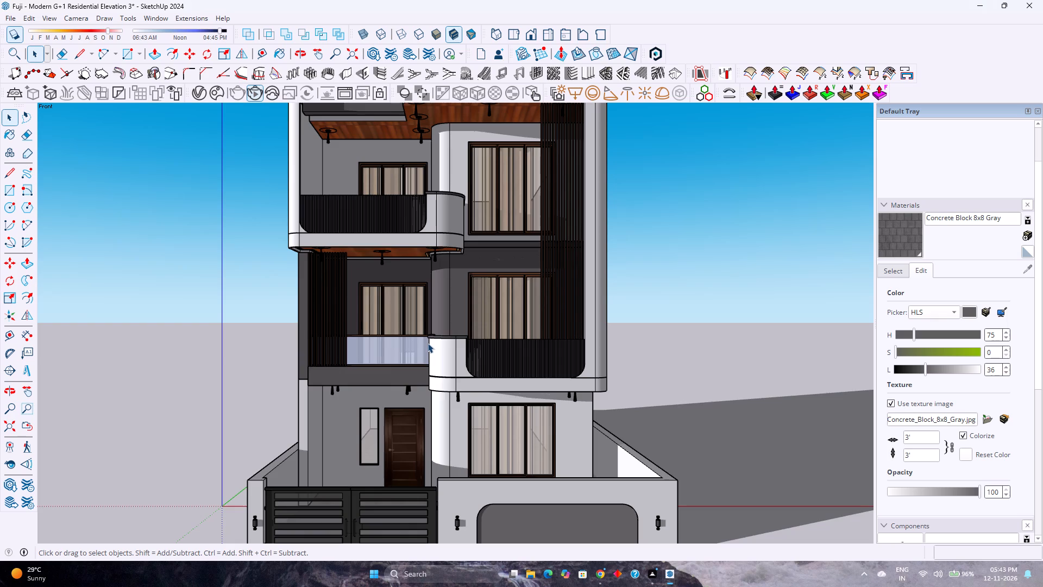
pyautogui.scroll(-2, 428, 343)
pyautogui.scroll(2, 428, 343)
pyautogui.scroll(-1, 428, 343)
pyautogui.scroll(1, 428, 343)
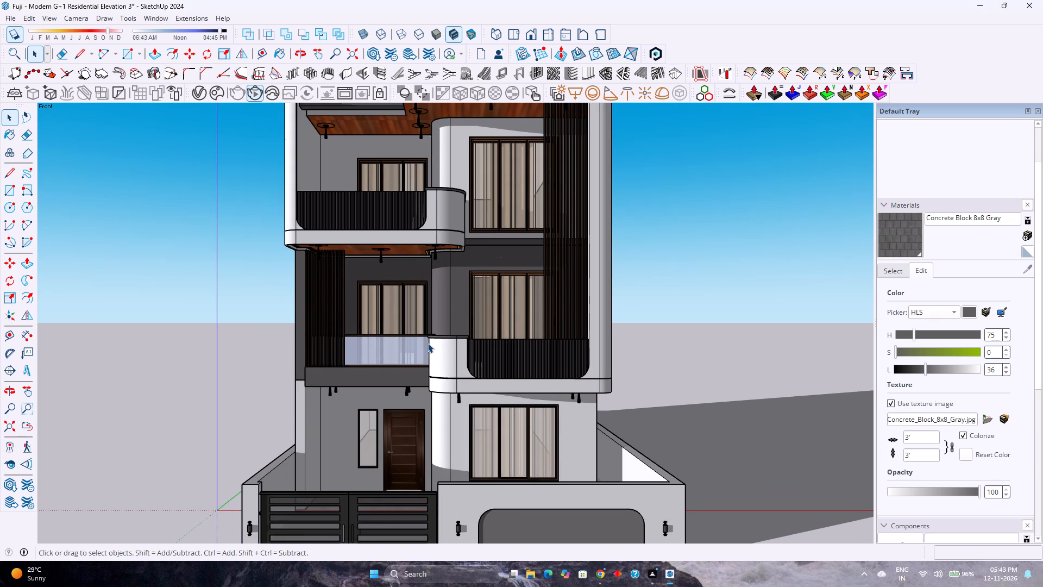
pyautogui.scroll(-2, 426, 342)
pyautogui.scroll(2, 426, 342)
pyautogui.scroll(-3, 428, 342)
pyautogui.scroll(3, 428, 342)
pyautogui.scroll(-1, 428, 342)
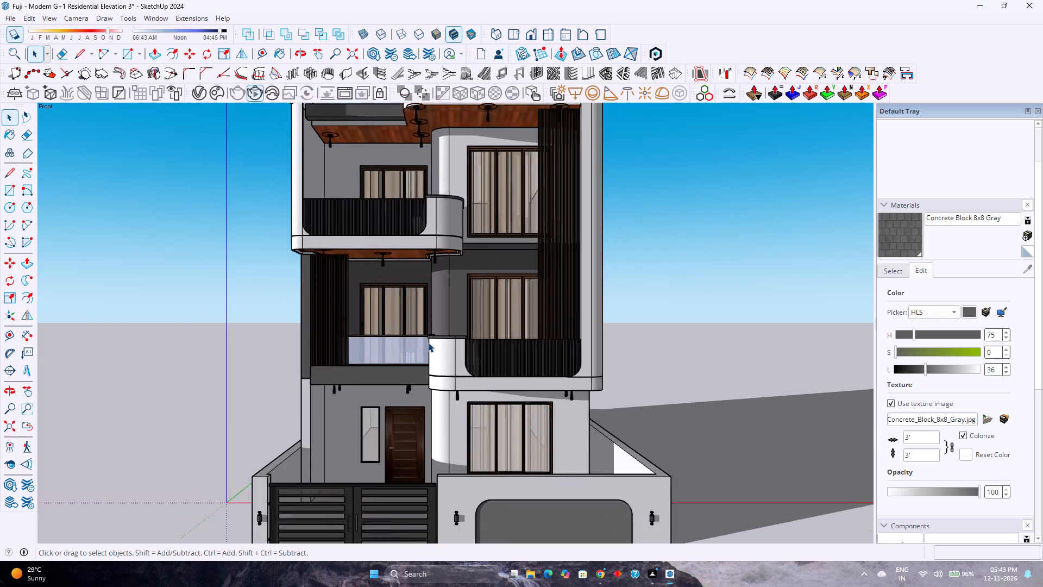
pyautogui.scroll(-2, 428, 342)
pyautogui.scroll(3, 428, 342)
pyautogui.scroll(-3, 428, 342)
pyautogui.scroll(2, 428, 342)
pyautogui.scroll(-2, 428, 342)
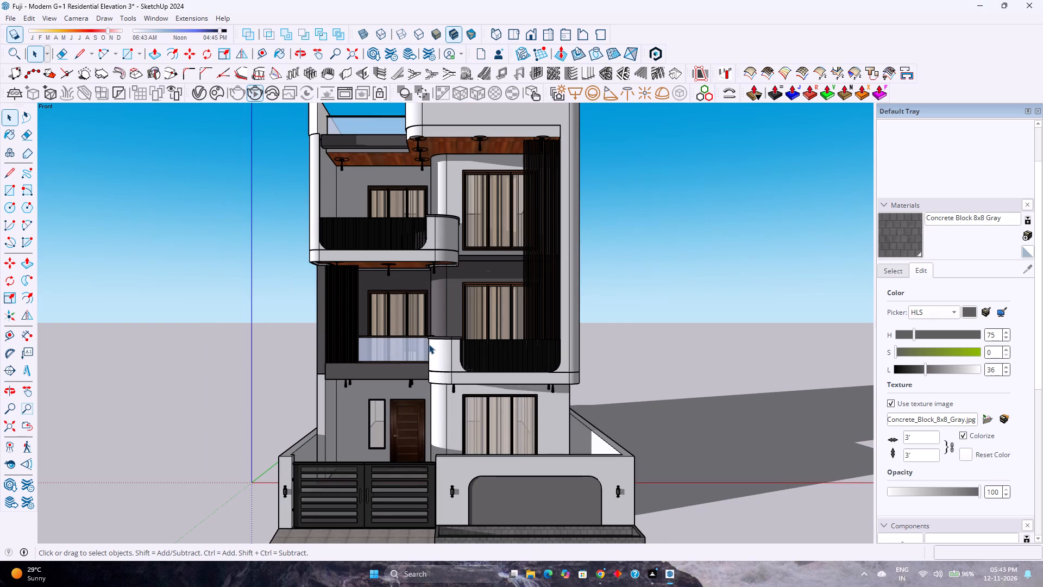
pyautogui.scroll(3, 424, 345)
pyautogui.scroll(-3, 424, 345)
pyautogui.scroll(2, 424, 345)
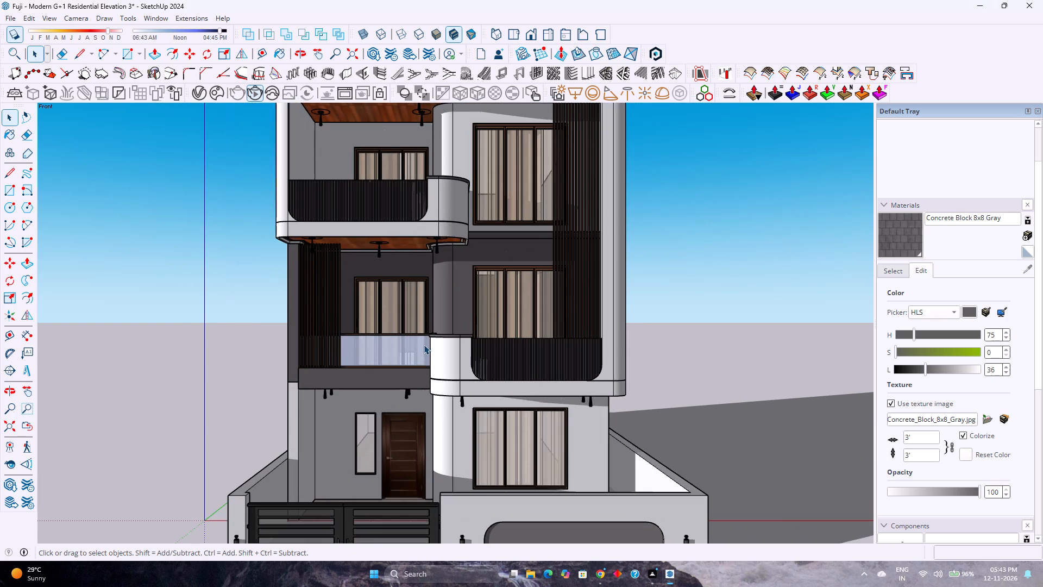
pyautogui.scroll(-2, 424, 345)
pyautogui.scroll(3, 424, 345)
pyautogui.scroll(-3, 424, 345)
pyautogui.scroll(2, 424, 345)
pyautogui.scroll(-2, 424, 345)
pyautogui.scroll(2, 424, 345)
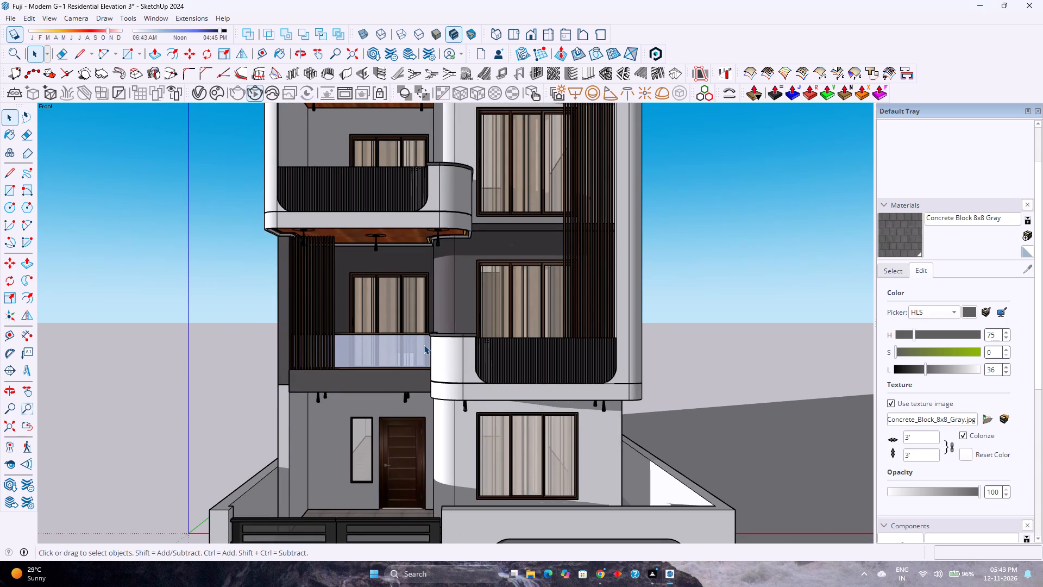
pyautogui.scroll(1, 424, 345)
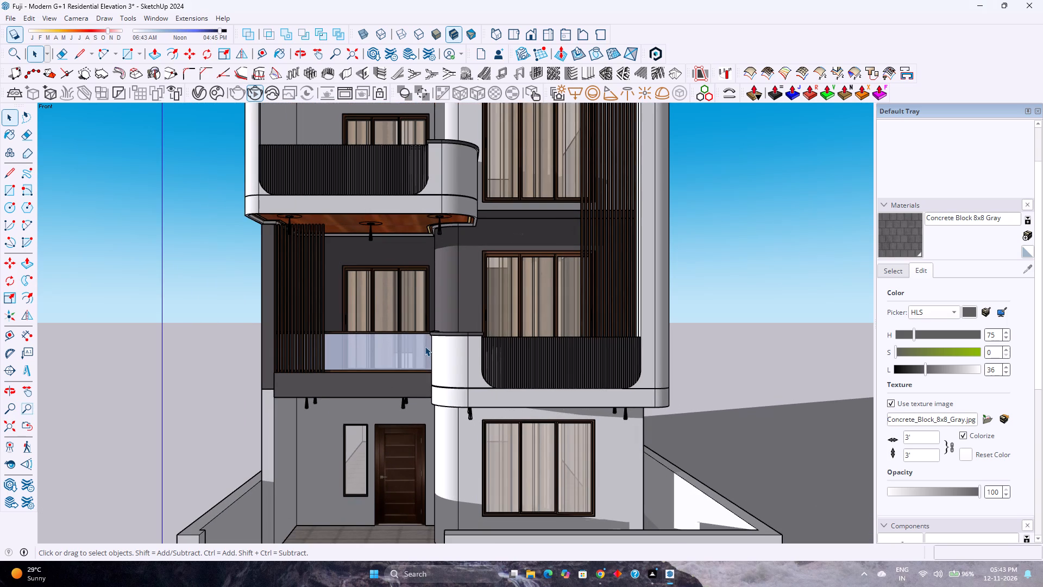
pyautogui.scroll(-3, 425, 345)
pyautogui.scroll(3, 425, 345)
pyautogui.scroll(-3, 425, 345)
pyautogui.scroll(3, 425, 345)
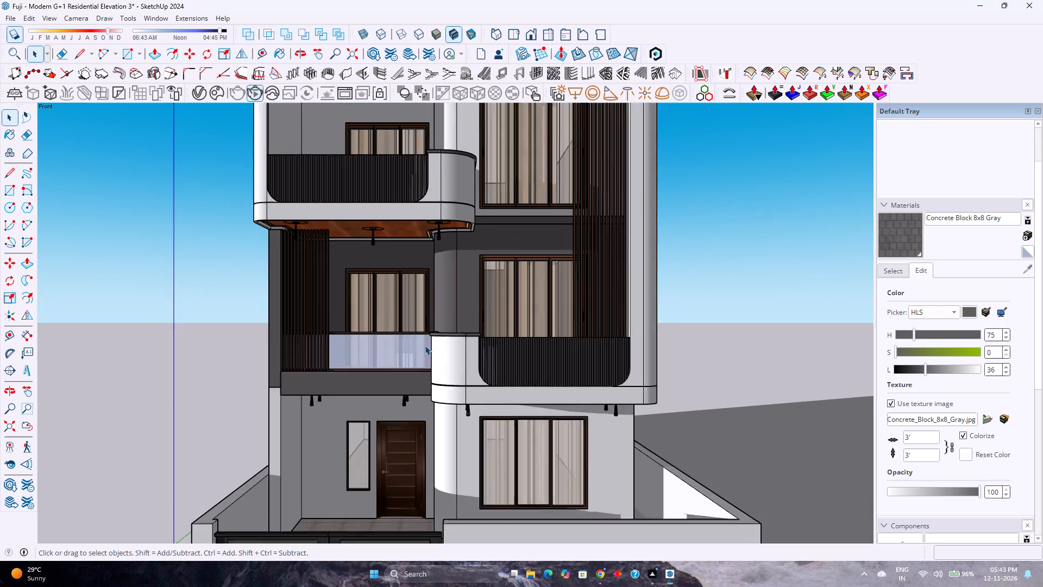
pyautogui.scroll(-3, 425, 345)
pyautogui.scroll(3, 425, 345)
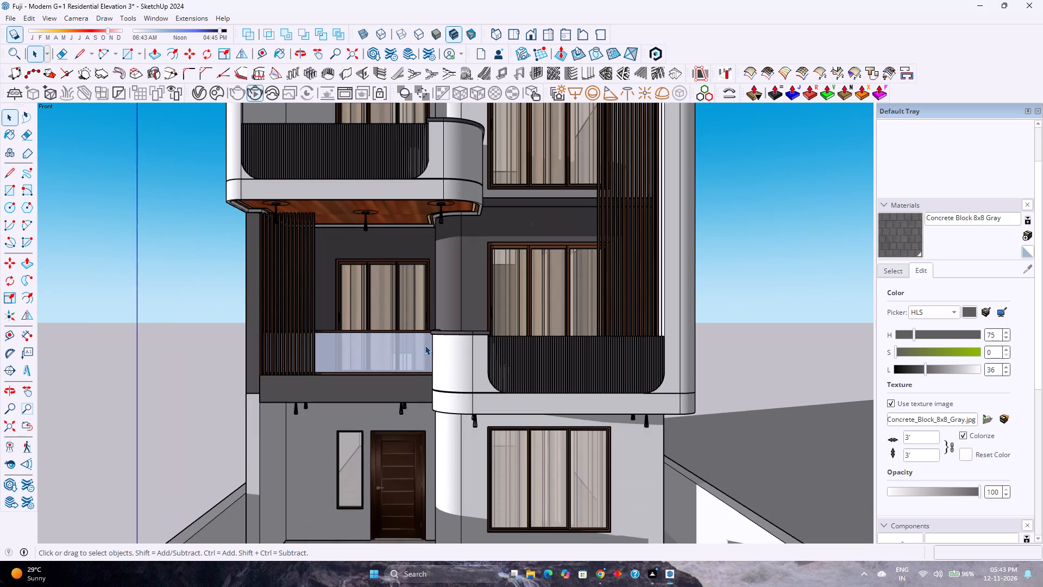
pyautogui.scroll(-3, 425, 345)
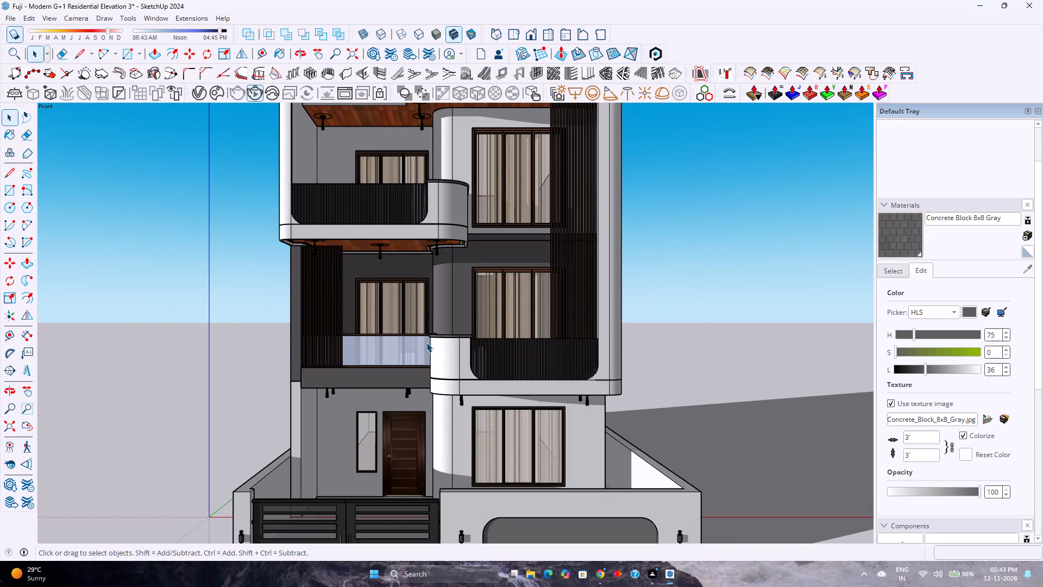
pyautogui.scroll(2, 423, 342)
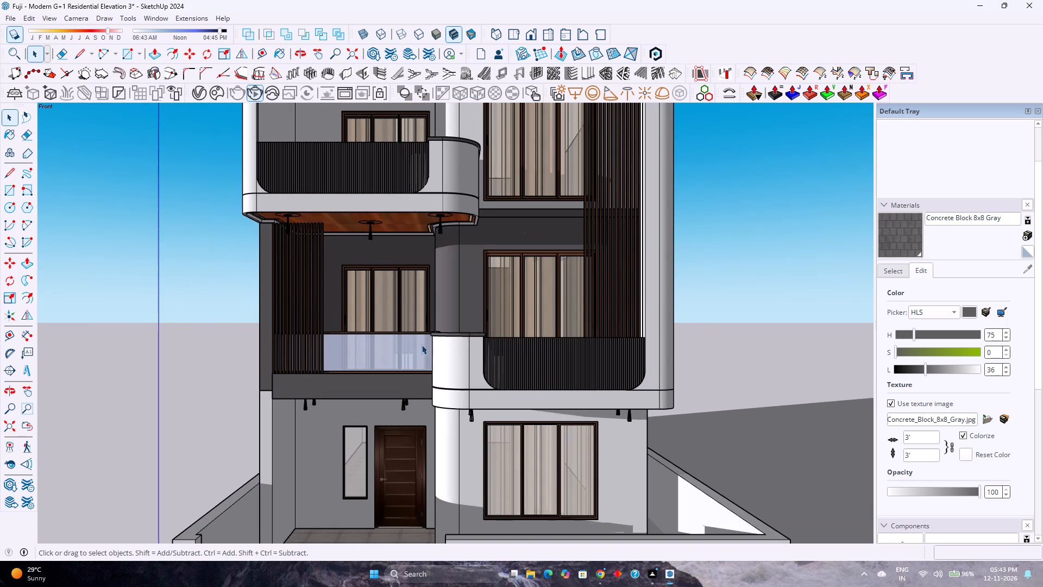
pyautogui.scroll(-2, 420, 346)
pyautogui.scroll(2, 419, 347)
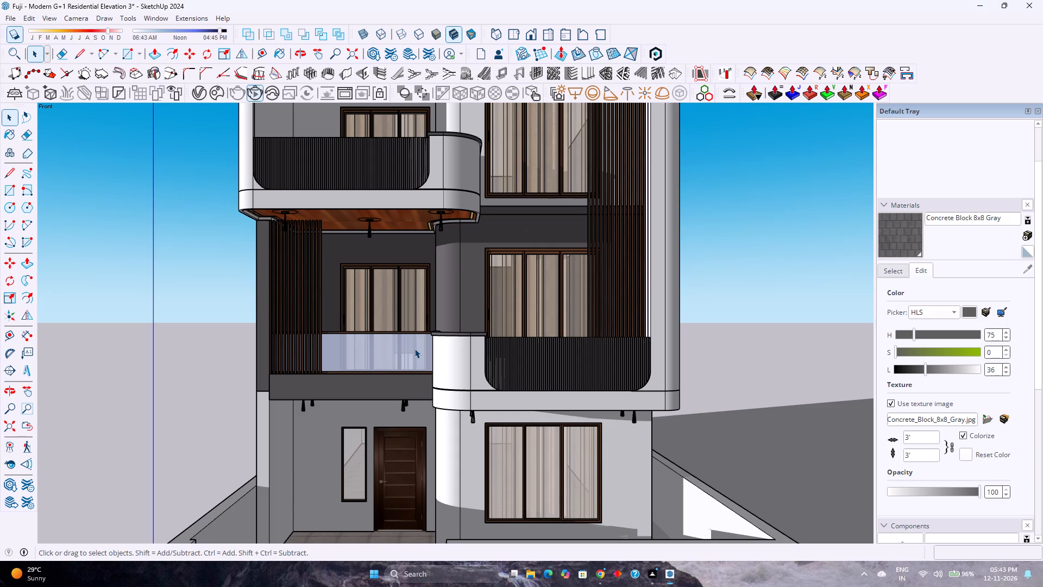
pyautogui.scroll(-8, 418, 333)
# Restore the standard front view of the house and fit the whole model in view.
pyautogui.click(535, 32)
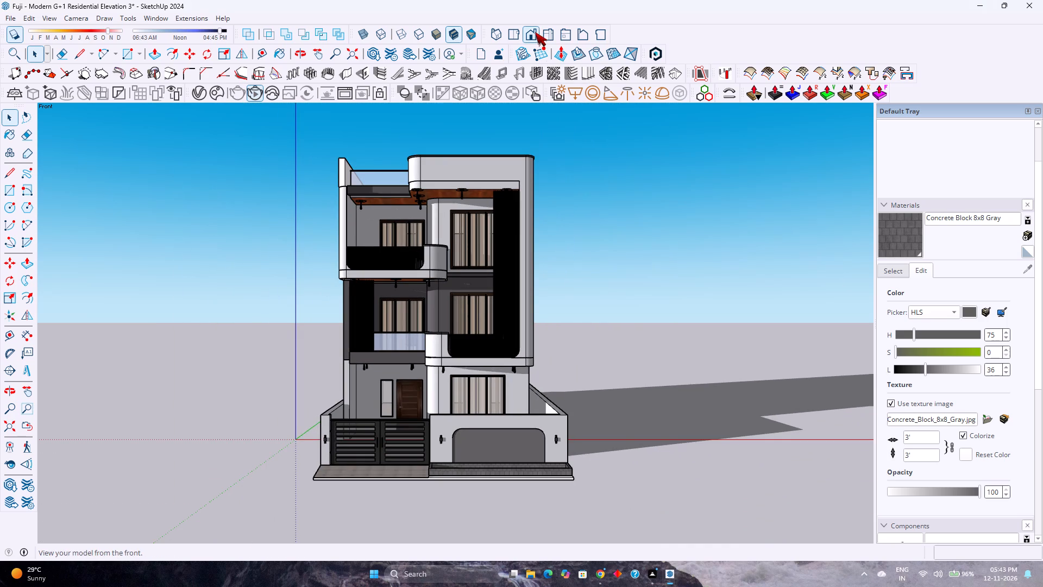
pyautogui.click(14, 426)
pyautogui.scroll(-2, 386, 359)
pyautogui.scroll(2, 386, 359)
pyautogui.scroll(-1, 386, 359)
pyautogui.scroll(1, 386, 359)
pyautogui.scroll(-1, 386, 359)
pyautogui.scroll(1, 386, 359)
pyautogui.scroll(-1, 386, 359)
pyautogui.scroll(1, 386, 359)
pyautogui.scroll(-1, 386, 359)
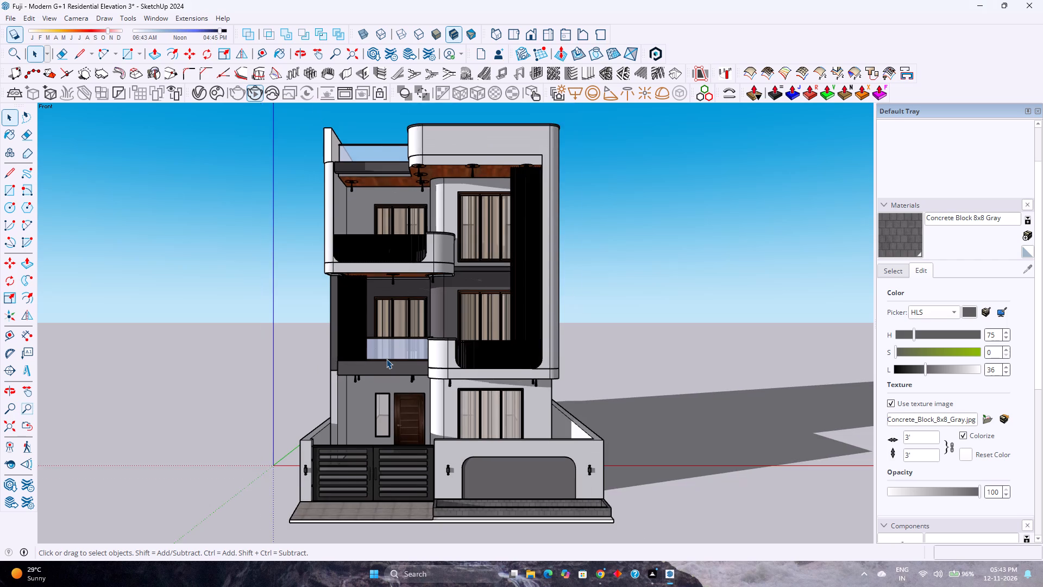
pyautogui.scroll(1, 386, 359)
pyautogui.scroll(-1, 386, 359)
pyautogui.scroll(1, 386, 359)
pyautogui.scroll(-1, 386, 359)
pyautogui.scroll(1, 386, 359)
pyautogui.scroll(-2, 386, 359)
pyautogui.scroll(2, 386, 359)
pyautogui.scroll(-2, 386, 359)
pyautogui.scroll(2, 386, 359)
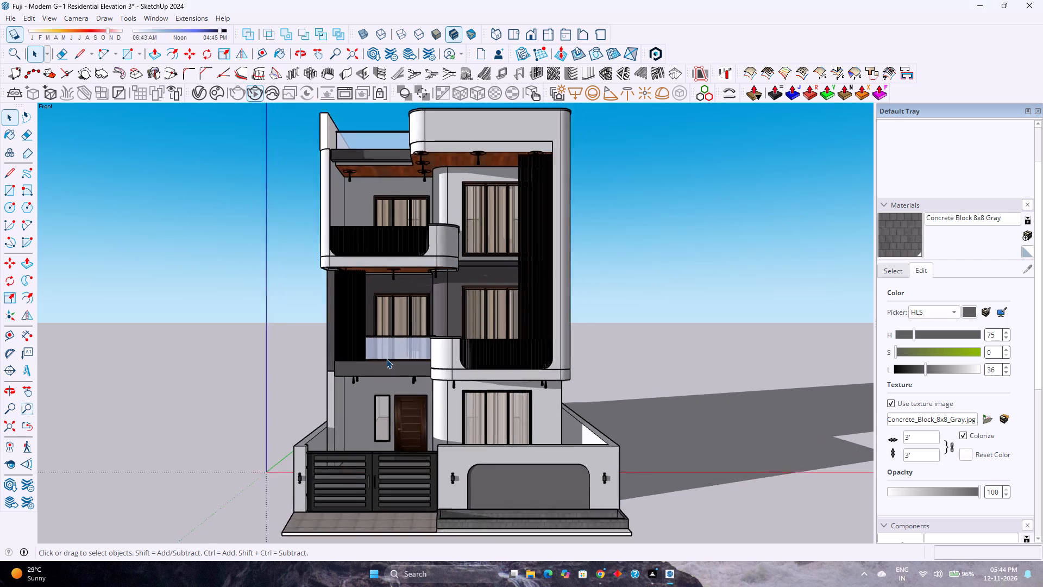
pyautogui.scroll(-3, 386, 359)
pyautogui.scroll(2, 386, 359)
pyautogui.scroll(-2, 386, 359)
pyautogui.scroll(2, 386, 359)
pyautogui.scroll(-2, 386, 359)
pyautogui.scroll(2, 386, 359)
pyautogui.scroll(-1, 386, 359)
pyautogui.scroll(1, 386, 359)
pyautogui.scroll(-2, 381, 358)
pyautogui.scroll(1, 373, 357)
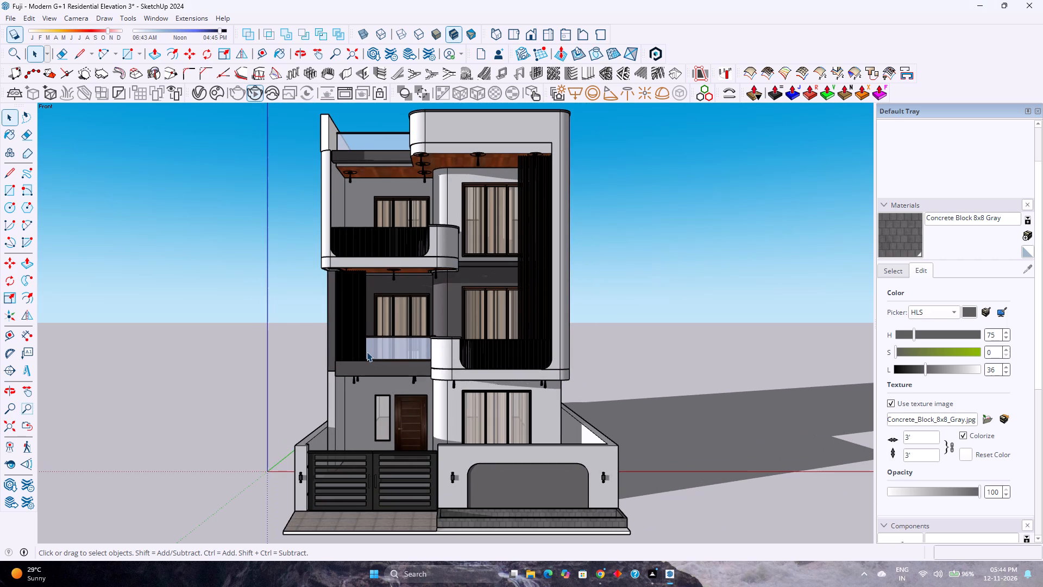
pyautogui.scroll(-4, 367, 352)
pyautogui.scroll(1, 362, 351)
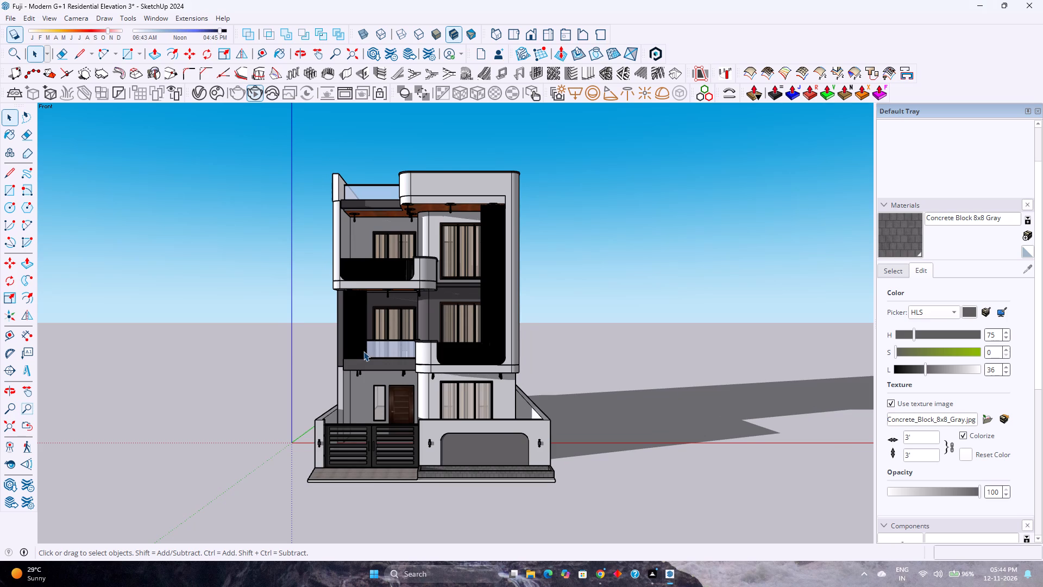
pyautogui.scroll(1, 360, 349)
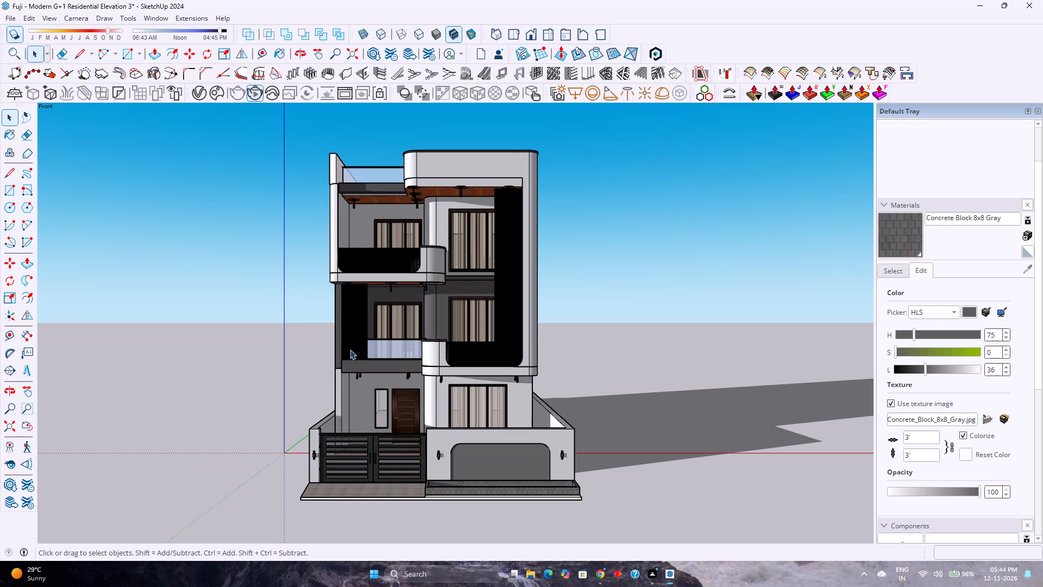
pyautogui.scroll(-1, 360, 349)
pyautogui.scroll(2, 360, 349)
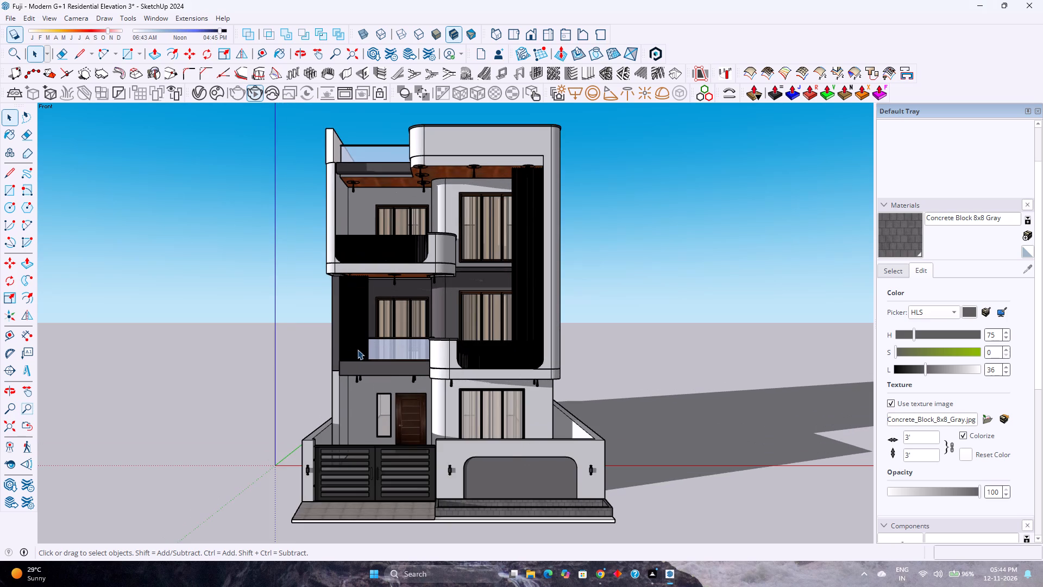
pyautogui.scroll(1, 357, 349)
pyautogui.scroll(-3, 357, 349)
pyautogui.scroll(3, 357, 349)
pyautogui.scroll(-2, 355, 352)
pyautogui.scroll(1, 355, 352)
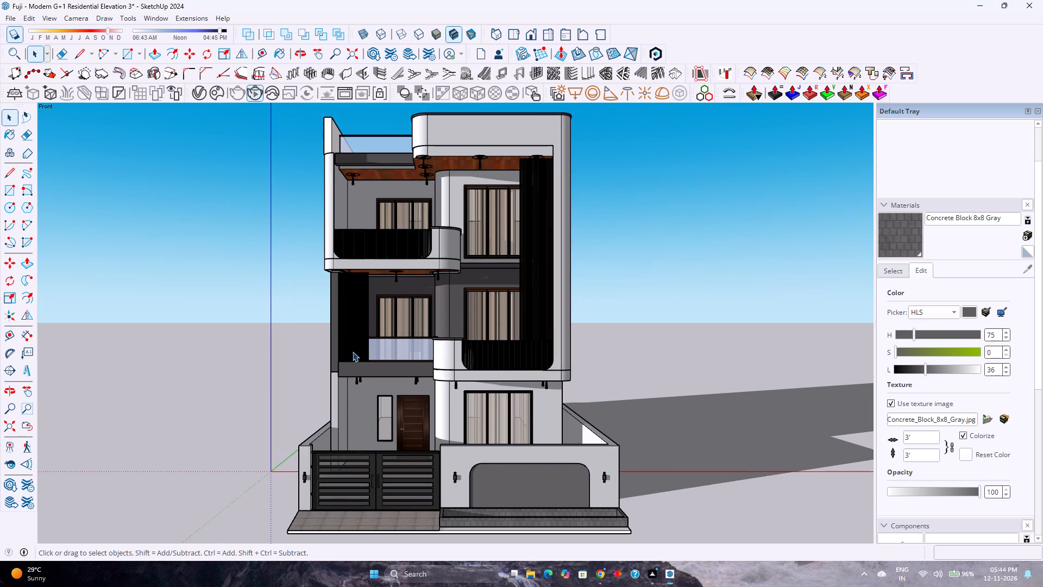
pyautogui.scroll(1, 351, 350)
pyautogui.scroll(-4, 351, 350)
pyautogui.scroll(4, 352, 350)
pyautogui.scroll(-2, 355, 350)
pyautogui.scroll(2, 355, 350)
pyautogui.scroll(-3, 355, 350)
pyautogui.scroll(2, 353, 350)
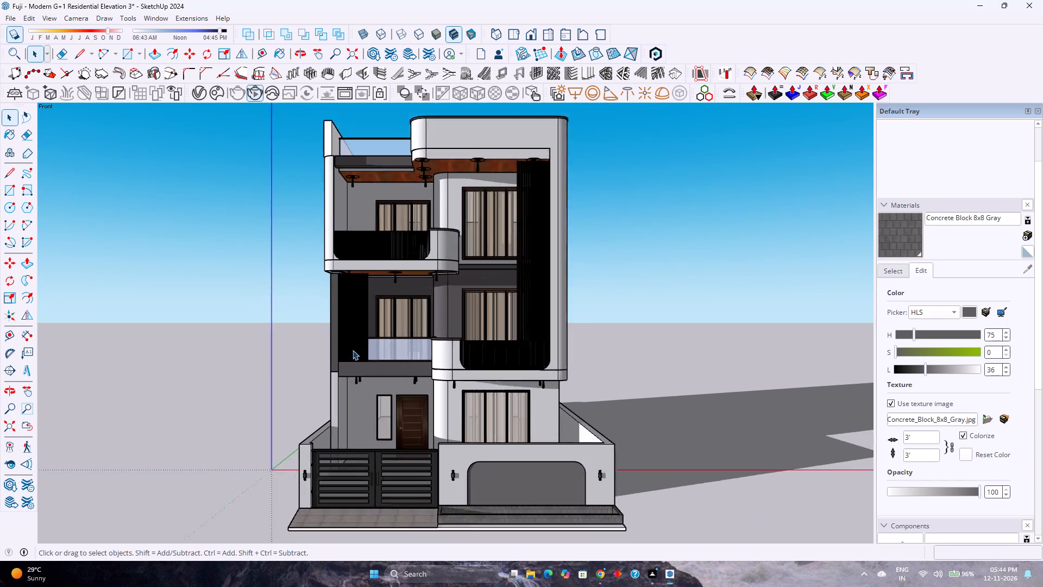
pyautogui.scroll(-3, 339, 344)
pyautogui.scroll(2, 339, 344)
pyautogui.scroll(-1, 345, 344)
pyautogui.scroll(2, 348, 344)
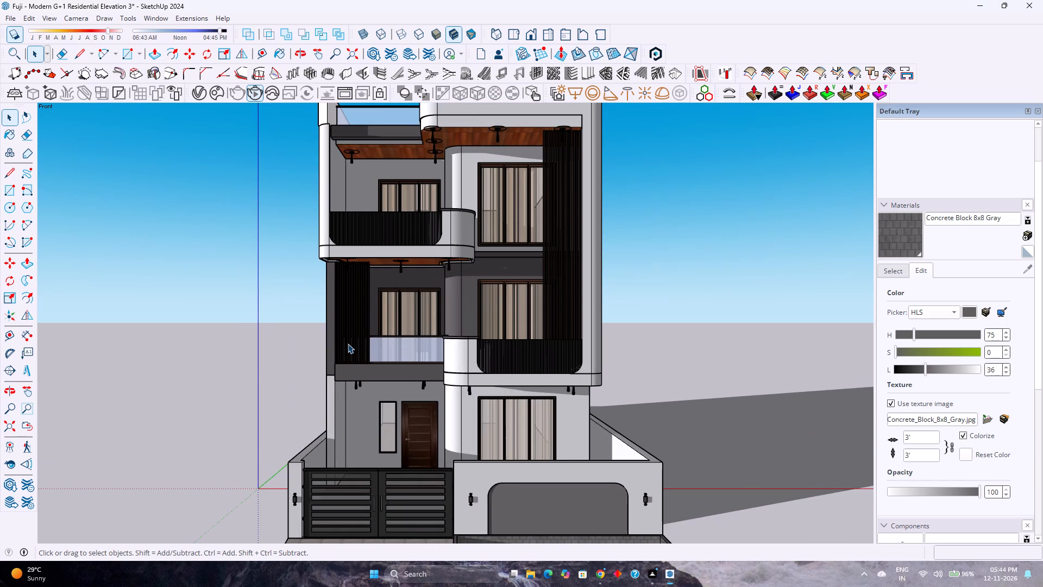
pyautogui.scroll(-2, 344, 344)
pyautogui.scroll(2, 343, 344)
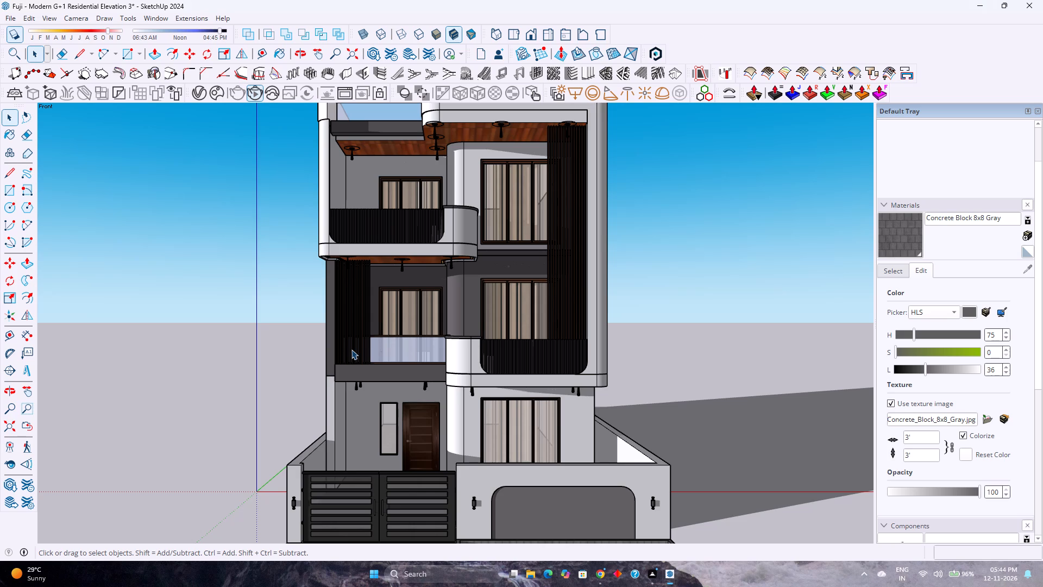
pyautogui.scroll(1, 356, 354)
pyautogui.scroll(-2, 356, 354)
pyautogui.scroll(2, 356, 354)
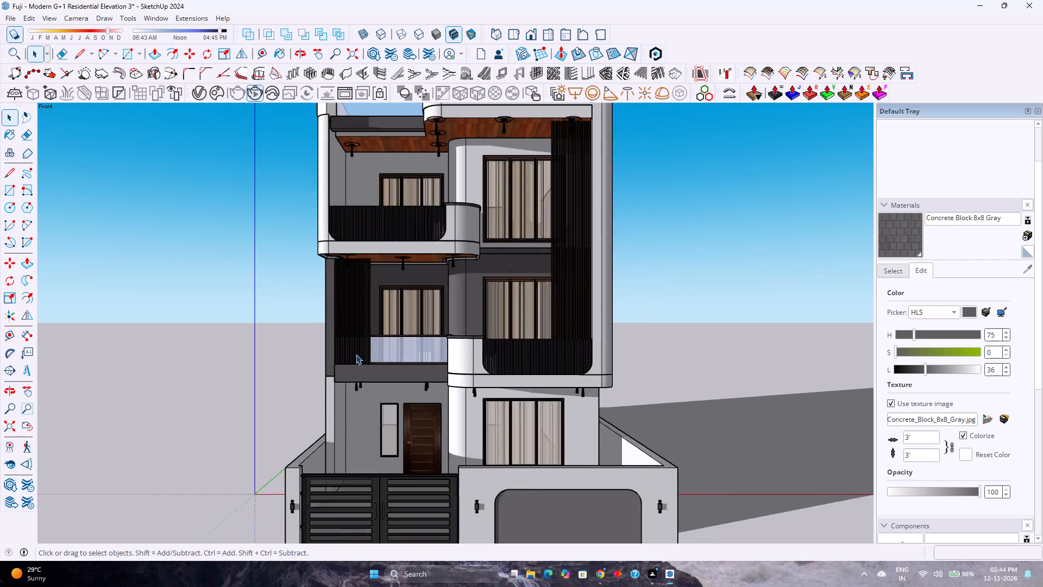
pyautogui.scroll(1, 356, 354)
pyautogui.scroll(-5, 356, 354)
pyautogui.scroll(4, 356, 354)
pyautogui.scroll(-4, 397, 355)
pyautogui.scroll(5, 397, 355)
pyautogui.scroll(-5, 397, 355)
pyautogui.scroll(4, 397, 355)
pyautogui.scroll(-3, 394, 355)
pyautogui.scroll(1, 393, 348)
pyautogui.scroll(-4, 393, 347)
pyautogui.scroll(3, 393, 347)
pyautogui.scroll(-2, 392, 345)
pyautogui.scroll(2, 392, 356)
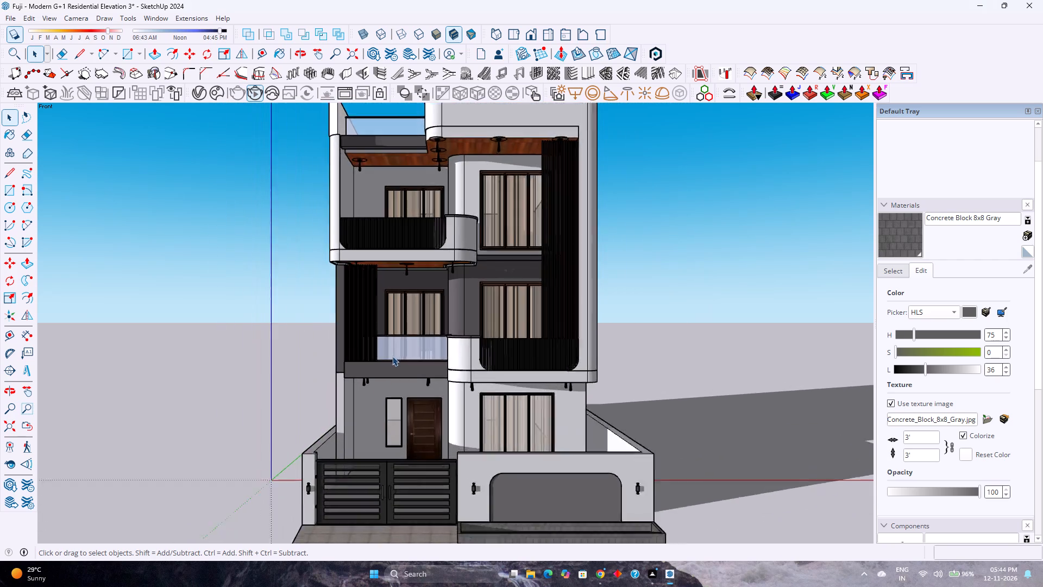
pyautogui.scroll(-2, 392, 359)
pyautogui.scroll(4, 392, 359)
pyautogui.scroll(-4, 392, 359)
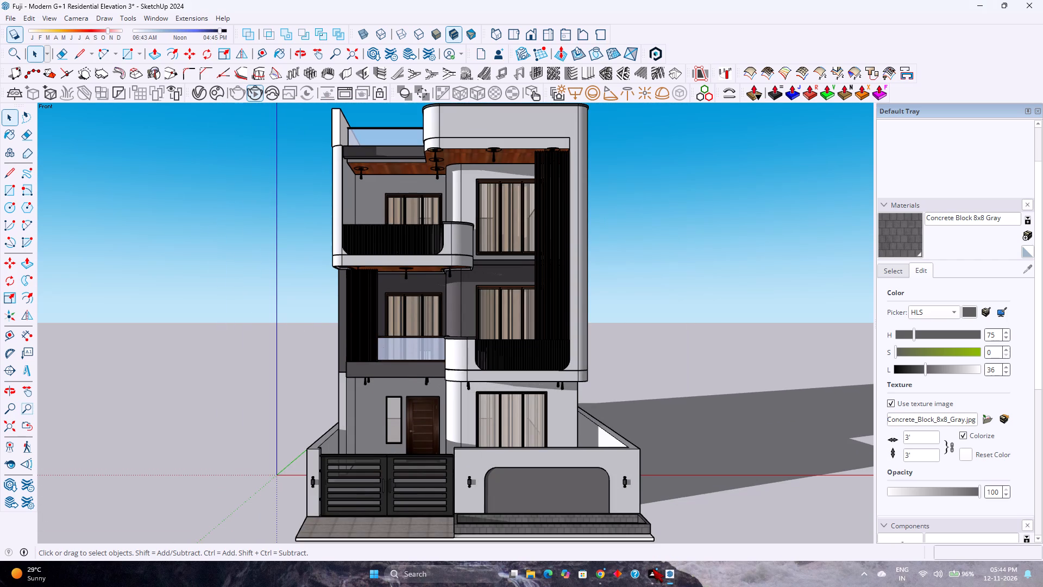
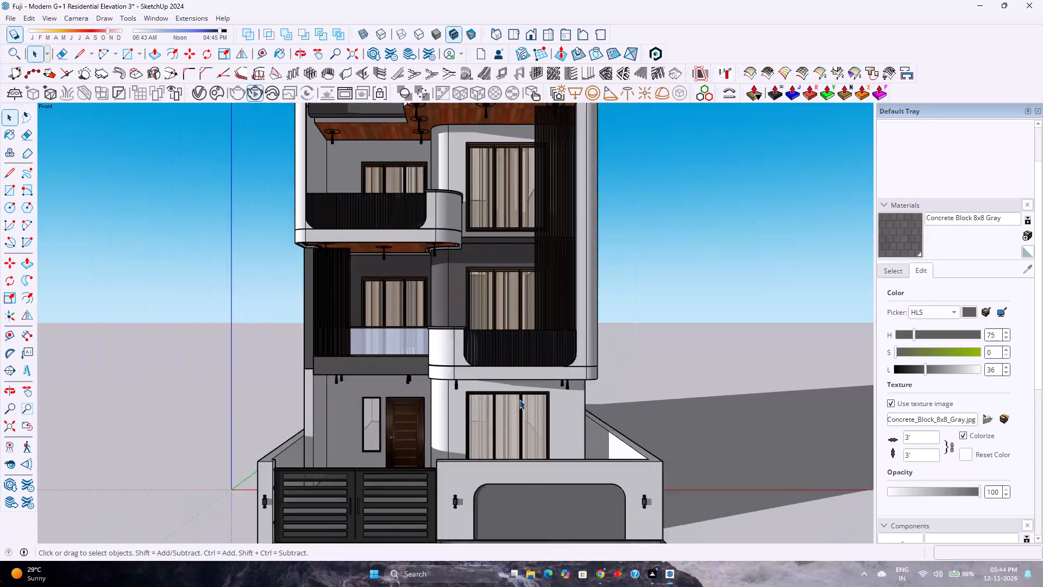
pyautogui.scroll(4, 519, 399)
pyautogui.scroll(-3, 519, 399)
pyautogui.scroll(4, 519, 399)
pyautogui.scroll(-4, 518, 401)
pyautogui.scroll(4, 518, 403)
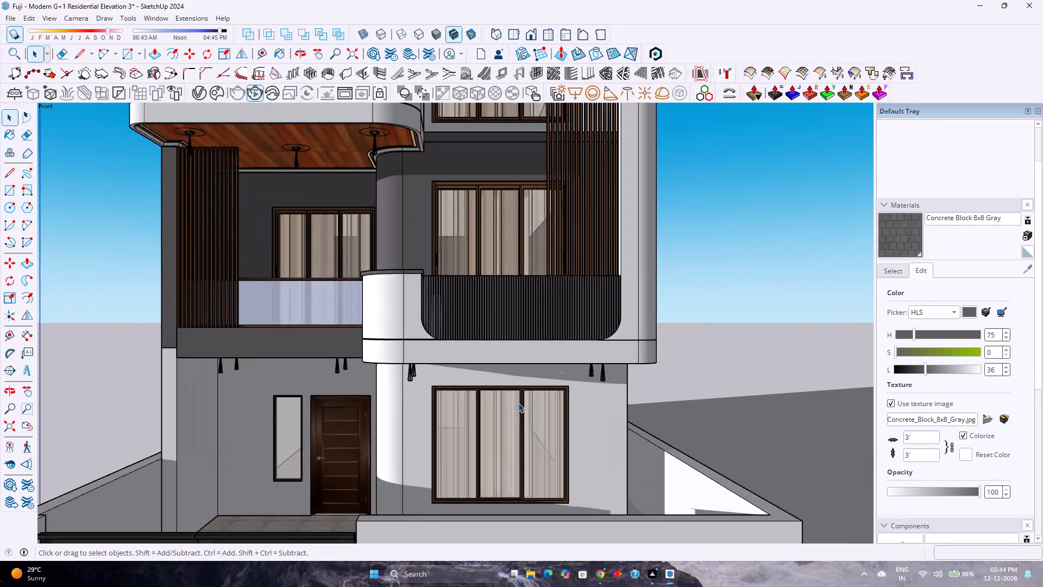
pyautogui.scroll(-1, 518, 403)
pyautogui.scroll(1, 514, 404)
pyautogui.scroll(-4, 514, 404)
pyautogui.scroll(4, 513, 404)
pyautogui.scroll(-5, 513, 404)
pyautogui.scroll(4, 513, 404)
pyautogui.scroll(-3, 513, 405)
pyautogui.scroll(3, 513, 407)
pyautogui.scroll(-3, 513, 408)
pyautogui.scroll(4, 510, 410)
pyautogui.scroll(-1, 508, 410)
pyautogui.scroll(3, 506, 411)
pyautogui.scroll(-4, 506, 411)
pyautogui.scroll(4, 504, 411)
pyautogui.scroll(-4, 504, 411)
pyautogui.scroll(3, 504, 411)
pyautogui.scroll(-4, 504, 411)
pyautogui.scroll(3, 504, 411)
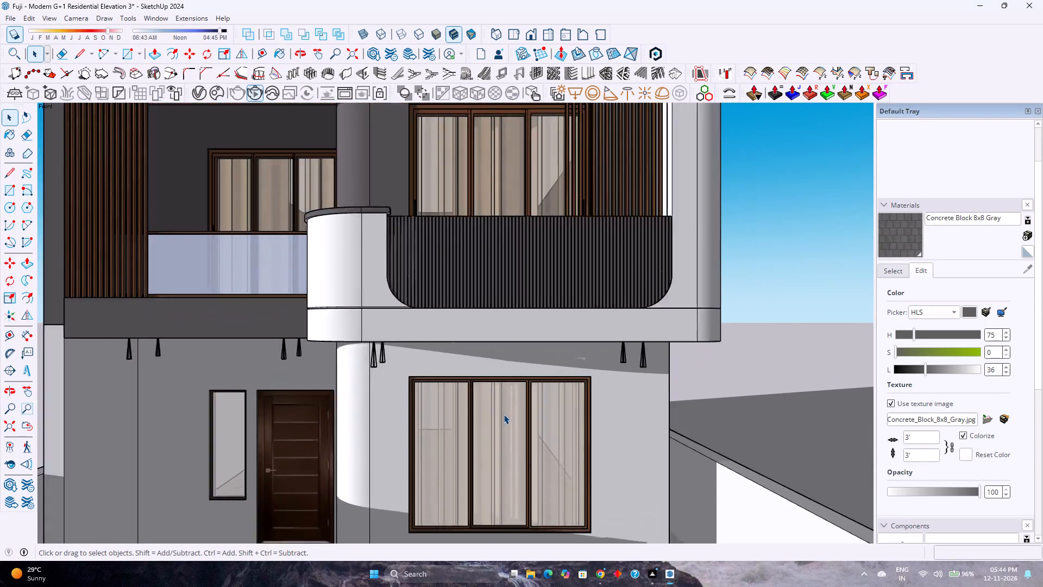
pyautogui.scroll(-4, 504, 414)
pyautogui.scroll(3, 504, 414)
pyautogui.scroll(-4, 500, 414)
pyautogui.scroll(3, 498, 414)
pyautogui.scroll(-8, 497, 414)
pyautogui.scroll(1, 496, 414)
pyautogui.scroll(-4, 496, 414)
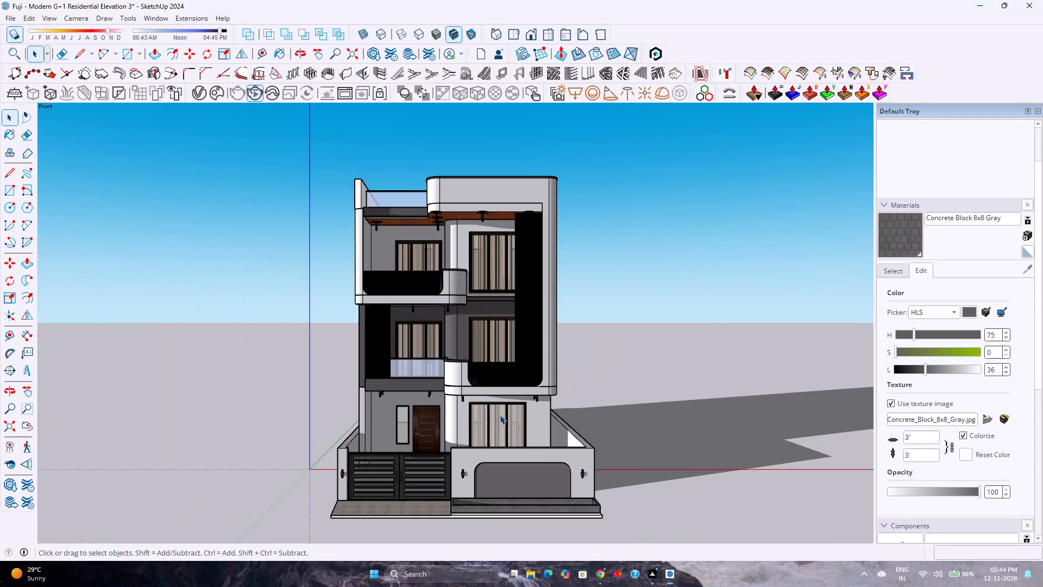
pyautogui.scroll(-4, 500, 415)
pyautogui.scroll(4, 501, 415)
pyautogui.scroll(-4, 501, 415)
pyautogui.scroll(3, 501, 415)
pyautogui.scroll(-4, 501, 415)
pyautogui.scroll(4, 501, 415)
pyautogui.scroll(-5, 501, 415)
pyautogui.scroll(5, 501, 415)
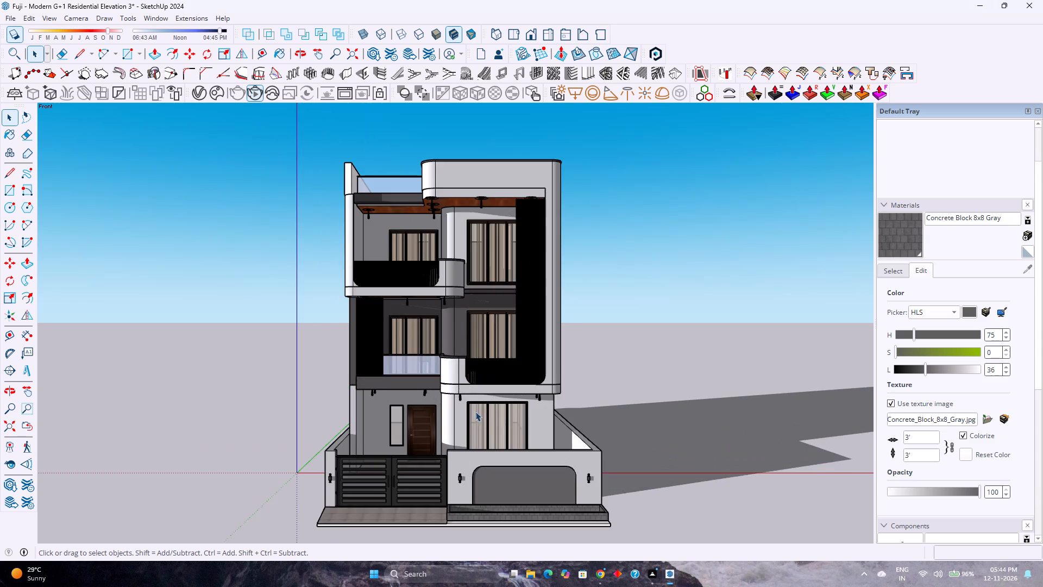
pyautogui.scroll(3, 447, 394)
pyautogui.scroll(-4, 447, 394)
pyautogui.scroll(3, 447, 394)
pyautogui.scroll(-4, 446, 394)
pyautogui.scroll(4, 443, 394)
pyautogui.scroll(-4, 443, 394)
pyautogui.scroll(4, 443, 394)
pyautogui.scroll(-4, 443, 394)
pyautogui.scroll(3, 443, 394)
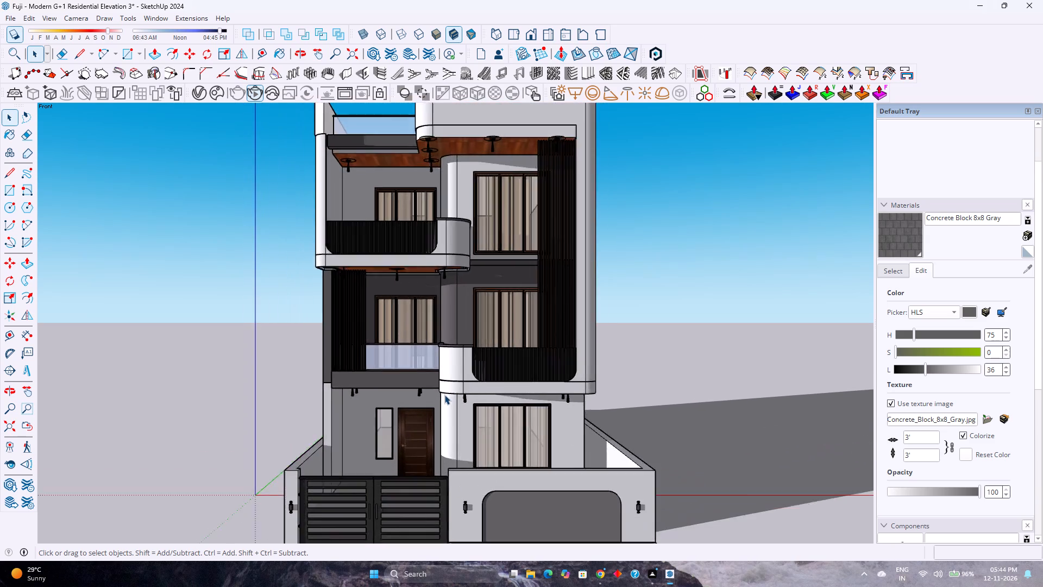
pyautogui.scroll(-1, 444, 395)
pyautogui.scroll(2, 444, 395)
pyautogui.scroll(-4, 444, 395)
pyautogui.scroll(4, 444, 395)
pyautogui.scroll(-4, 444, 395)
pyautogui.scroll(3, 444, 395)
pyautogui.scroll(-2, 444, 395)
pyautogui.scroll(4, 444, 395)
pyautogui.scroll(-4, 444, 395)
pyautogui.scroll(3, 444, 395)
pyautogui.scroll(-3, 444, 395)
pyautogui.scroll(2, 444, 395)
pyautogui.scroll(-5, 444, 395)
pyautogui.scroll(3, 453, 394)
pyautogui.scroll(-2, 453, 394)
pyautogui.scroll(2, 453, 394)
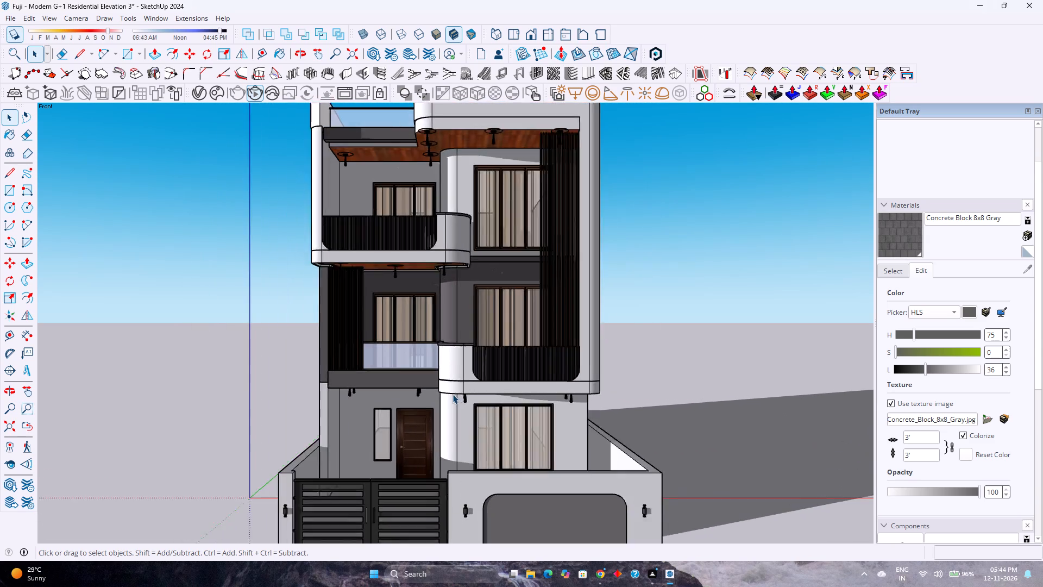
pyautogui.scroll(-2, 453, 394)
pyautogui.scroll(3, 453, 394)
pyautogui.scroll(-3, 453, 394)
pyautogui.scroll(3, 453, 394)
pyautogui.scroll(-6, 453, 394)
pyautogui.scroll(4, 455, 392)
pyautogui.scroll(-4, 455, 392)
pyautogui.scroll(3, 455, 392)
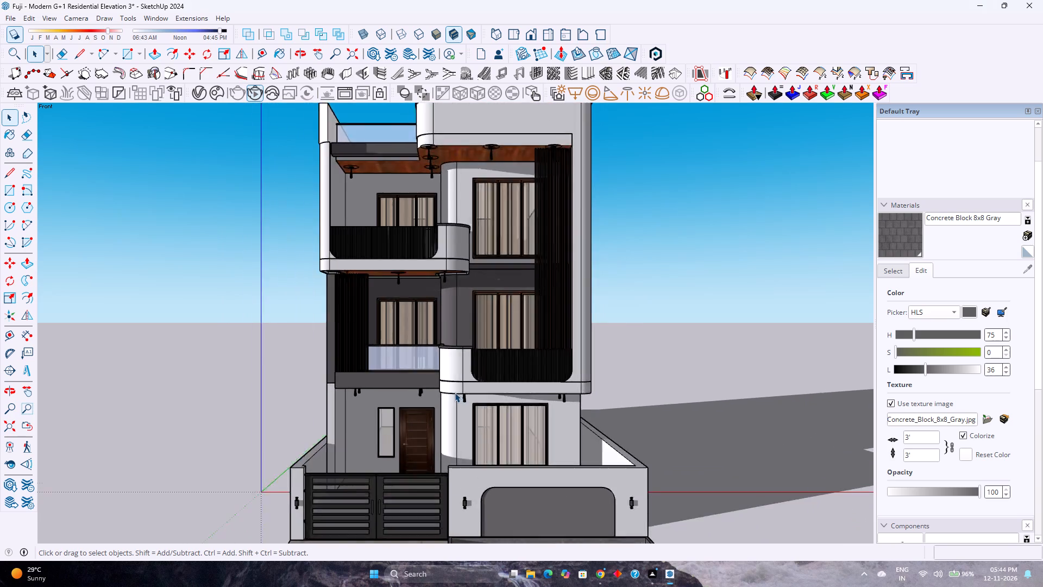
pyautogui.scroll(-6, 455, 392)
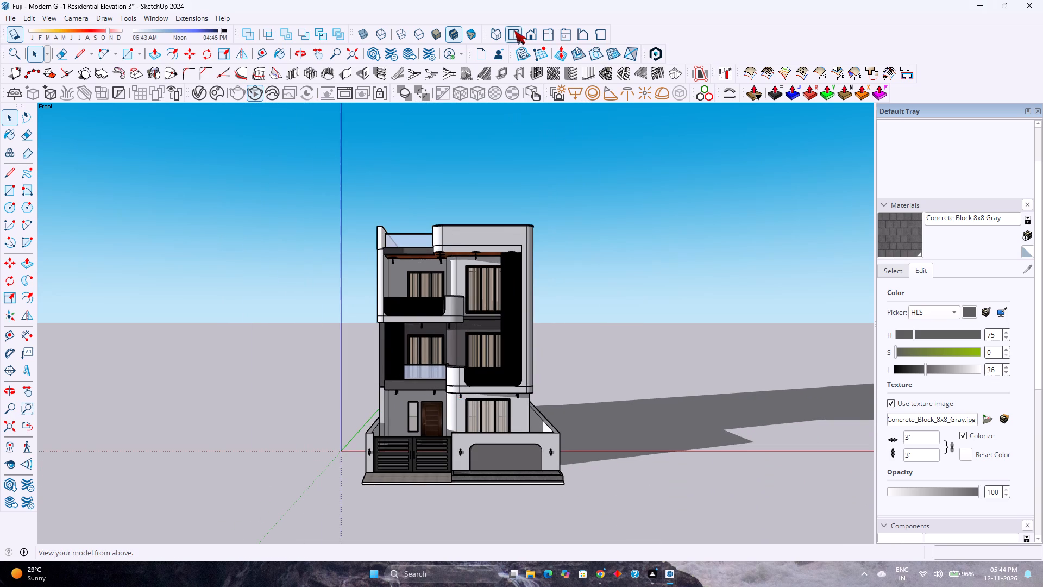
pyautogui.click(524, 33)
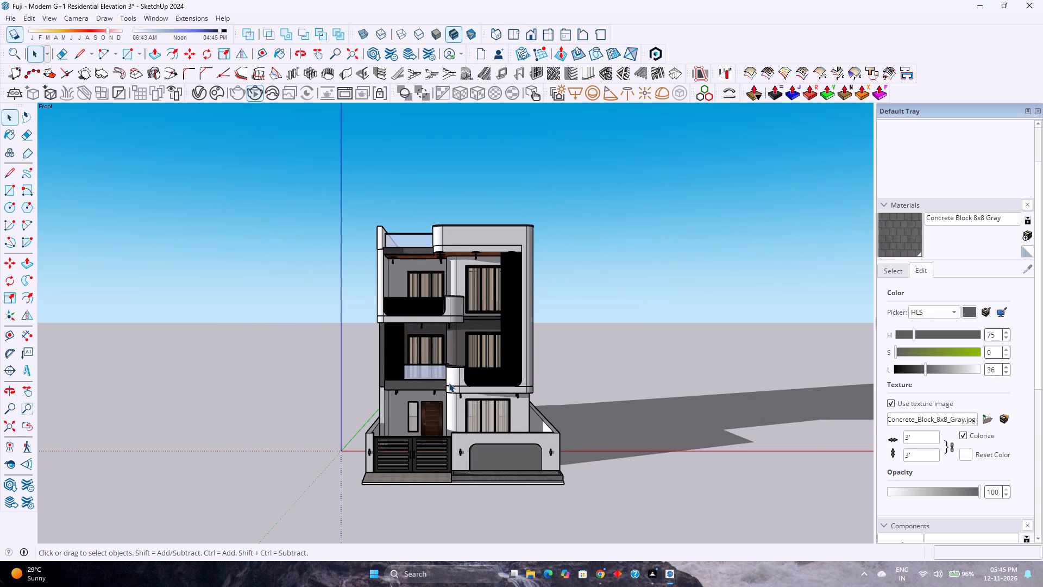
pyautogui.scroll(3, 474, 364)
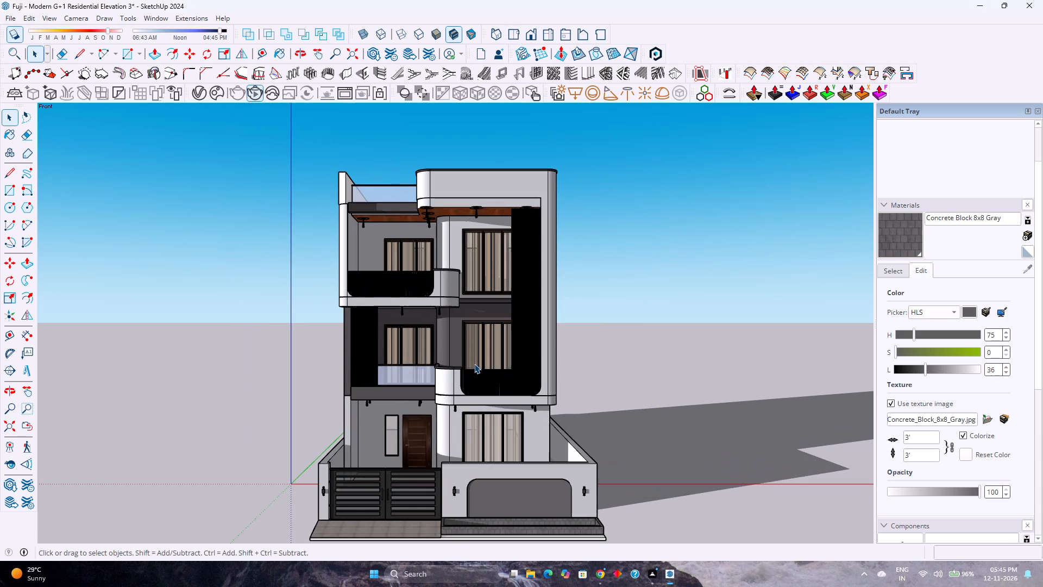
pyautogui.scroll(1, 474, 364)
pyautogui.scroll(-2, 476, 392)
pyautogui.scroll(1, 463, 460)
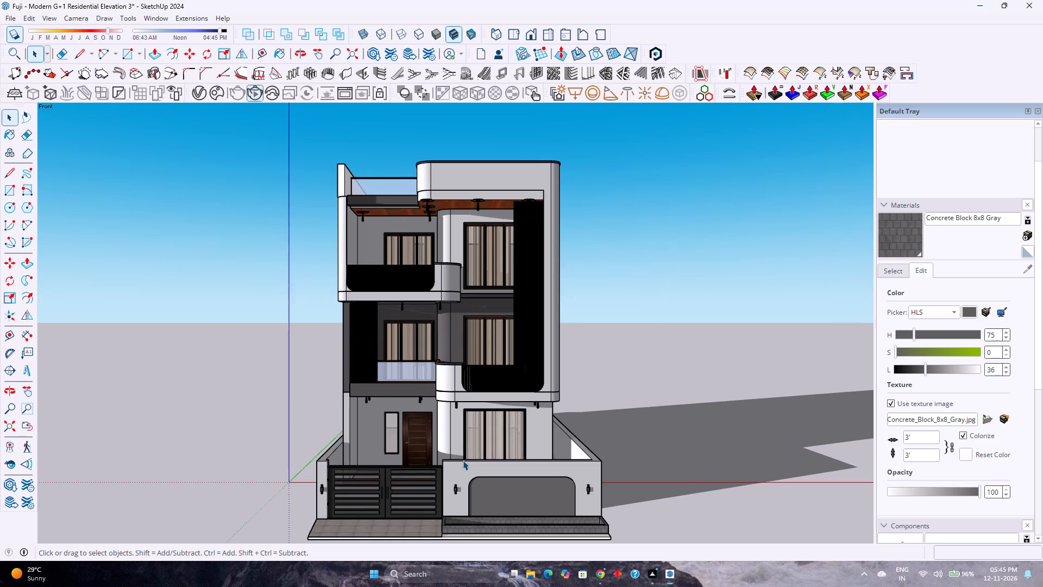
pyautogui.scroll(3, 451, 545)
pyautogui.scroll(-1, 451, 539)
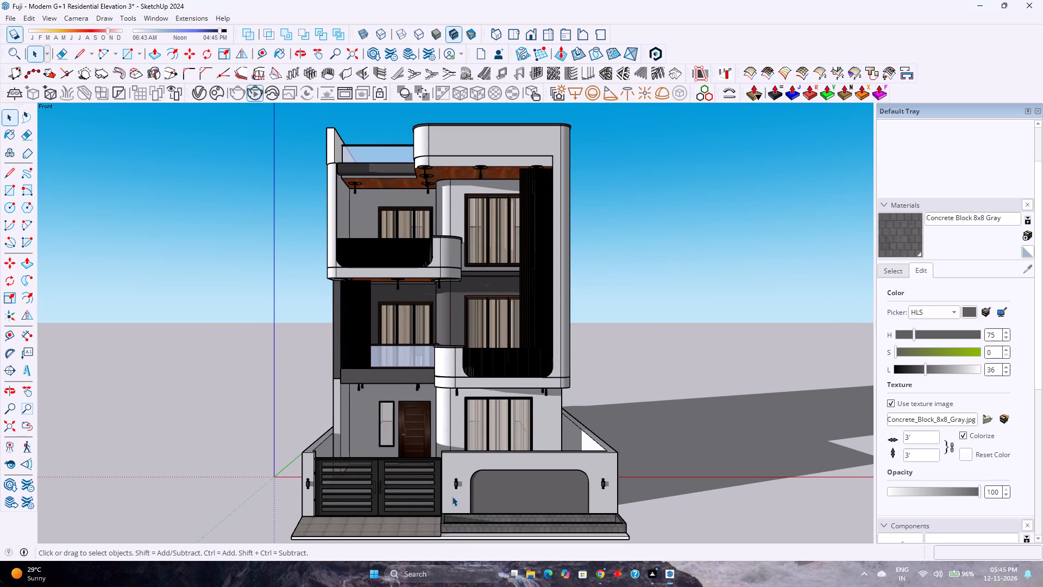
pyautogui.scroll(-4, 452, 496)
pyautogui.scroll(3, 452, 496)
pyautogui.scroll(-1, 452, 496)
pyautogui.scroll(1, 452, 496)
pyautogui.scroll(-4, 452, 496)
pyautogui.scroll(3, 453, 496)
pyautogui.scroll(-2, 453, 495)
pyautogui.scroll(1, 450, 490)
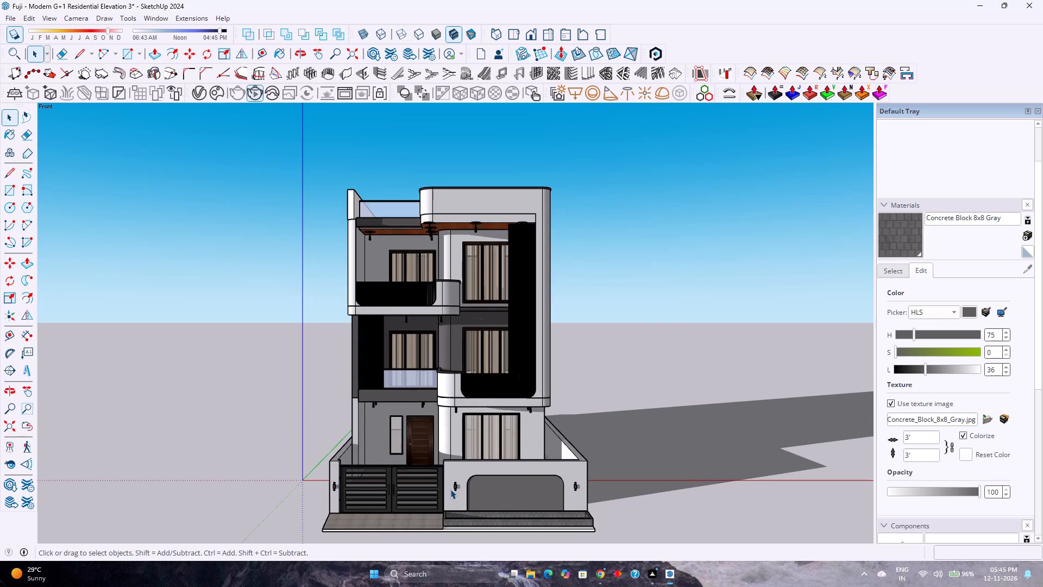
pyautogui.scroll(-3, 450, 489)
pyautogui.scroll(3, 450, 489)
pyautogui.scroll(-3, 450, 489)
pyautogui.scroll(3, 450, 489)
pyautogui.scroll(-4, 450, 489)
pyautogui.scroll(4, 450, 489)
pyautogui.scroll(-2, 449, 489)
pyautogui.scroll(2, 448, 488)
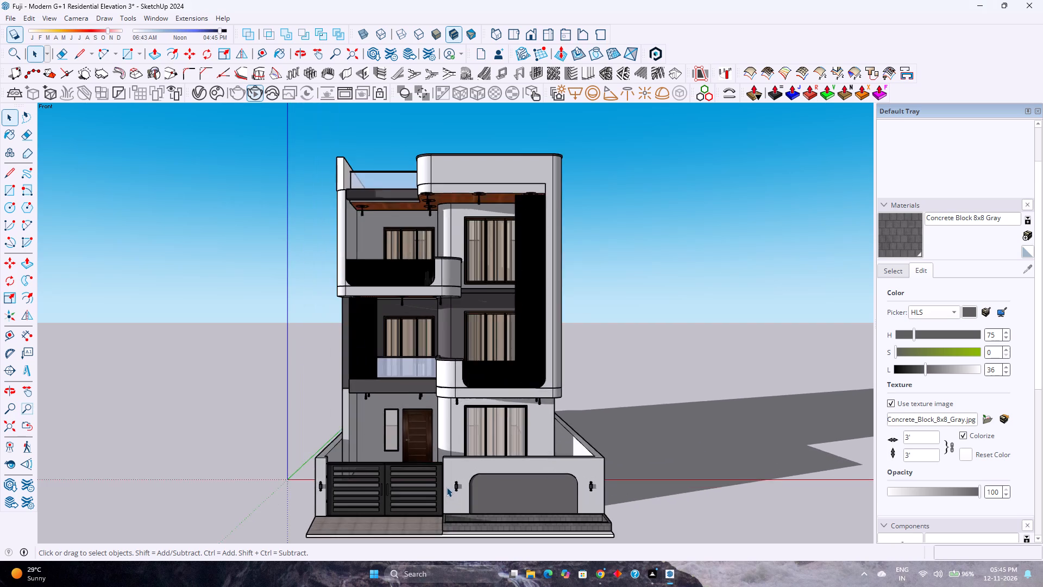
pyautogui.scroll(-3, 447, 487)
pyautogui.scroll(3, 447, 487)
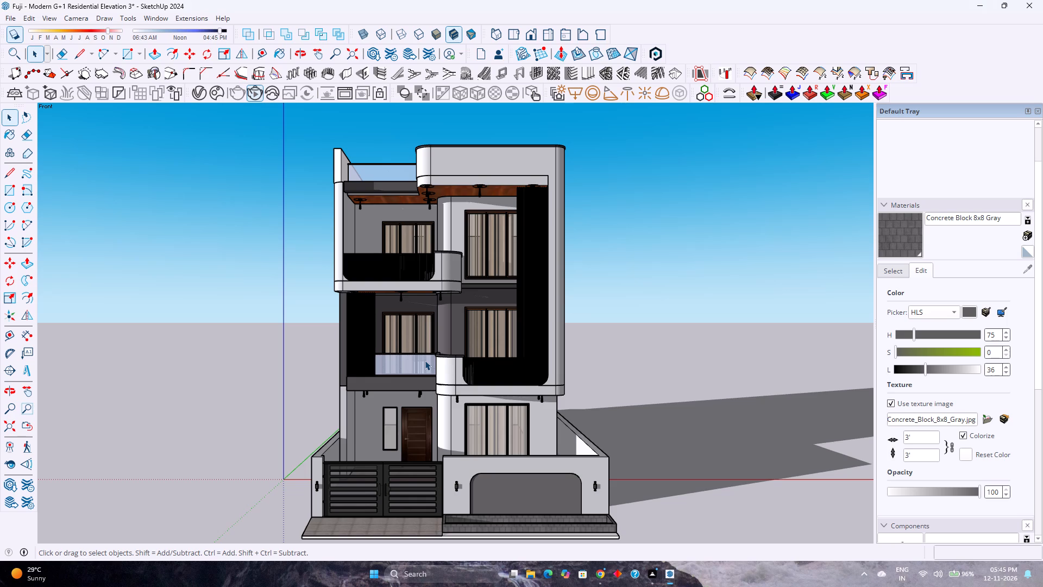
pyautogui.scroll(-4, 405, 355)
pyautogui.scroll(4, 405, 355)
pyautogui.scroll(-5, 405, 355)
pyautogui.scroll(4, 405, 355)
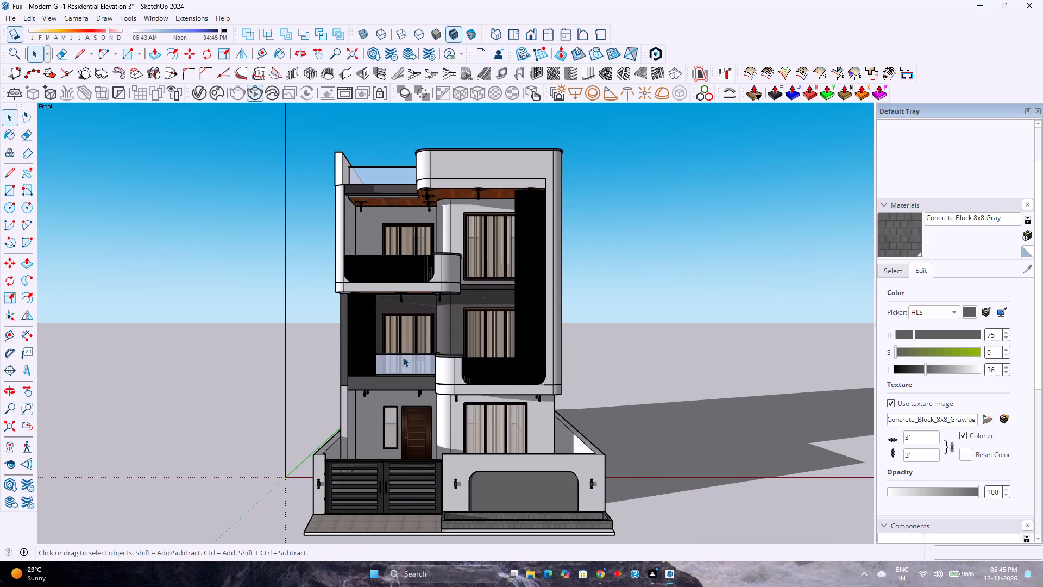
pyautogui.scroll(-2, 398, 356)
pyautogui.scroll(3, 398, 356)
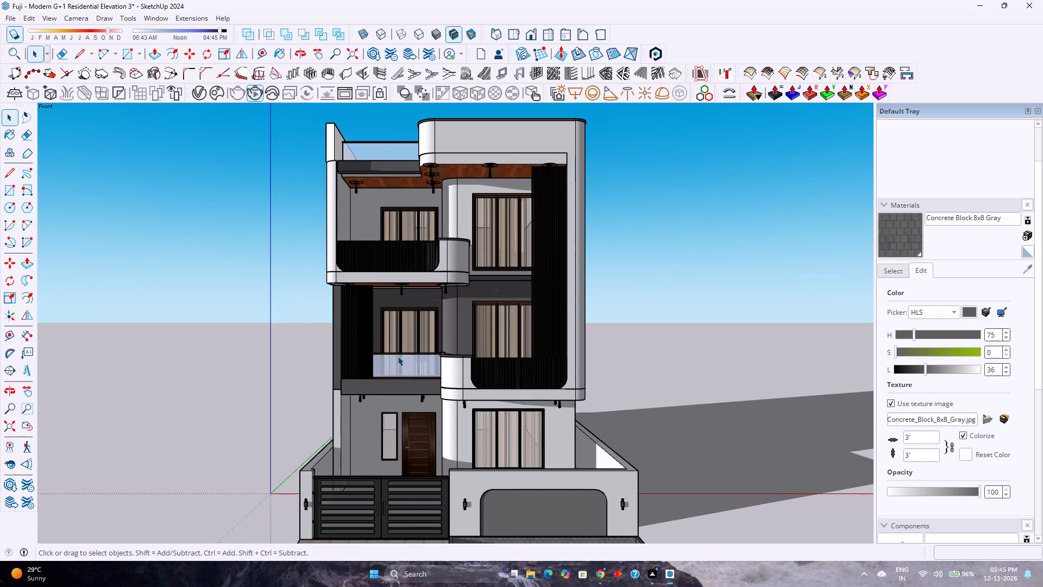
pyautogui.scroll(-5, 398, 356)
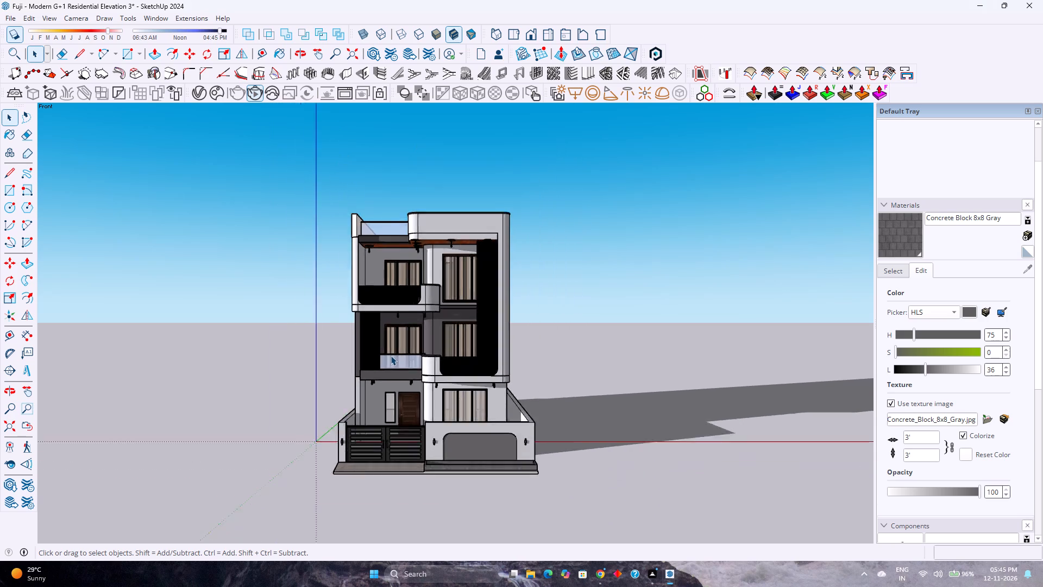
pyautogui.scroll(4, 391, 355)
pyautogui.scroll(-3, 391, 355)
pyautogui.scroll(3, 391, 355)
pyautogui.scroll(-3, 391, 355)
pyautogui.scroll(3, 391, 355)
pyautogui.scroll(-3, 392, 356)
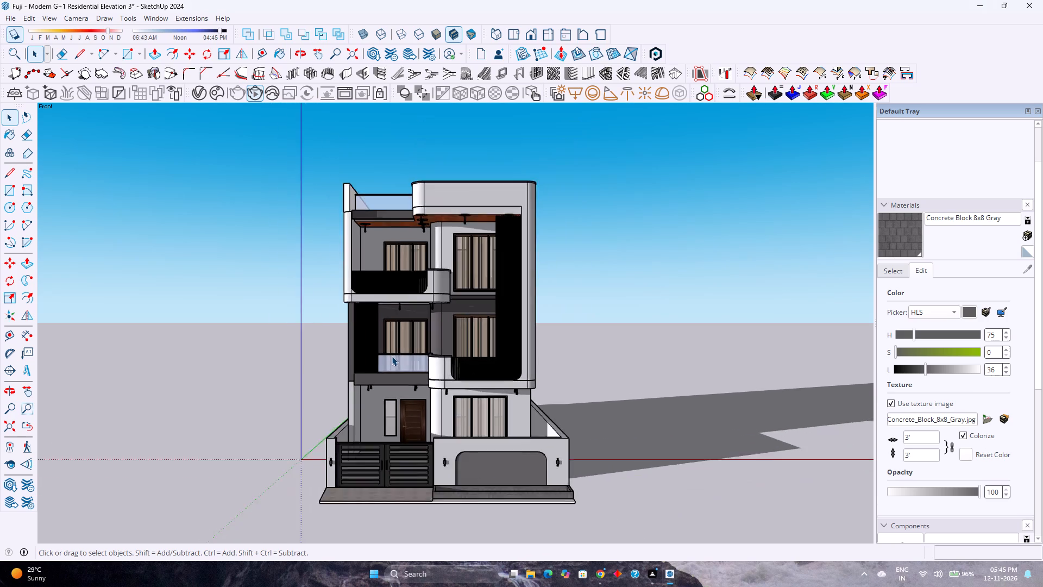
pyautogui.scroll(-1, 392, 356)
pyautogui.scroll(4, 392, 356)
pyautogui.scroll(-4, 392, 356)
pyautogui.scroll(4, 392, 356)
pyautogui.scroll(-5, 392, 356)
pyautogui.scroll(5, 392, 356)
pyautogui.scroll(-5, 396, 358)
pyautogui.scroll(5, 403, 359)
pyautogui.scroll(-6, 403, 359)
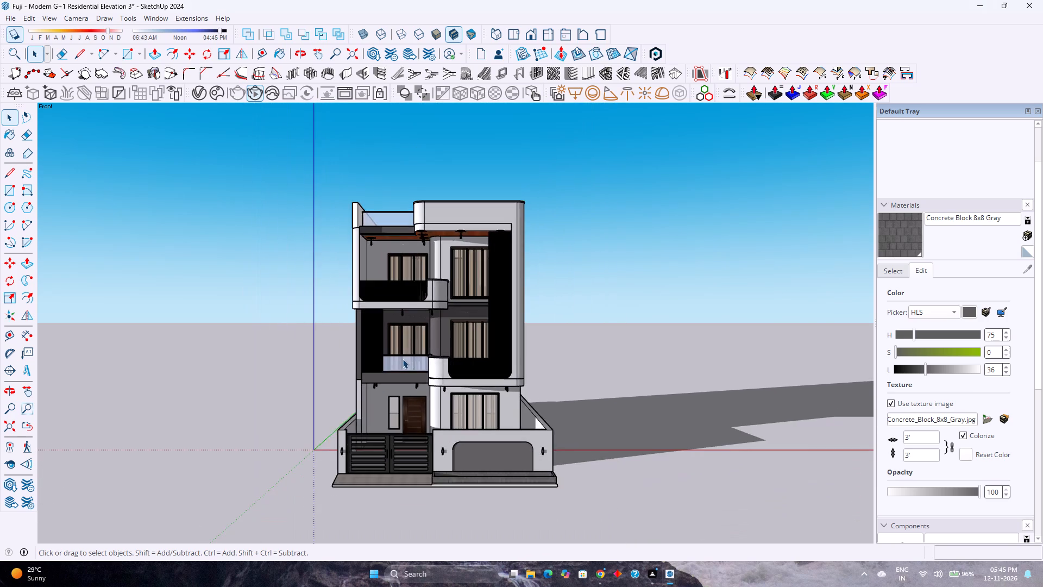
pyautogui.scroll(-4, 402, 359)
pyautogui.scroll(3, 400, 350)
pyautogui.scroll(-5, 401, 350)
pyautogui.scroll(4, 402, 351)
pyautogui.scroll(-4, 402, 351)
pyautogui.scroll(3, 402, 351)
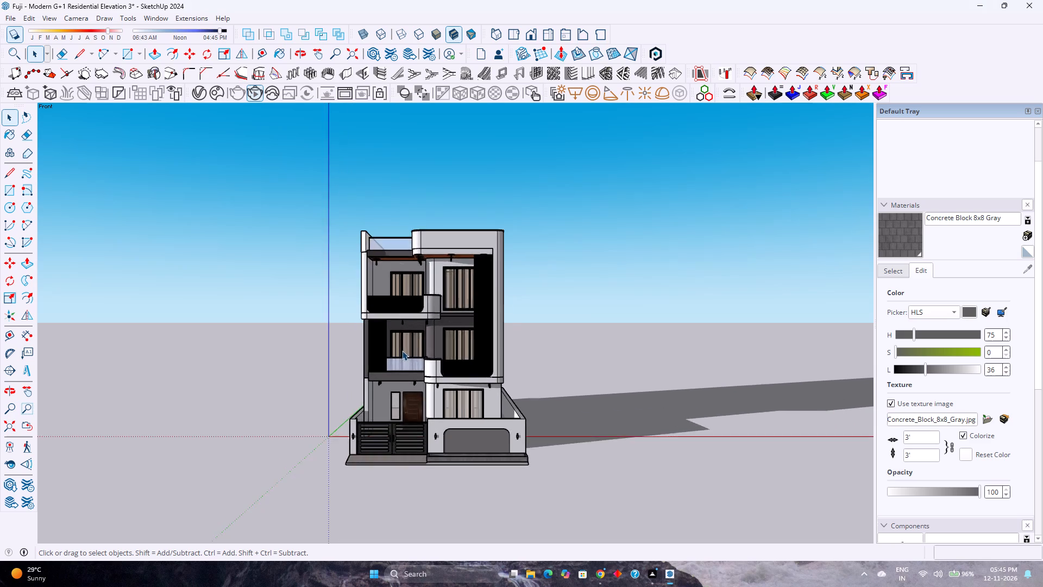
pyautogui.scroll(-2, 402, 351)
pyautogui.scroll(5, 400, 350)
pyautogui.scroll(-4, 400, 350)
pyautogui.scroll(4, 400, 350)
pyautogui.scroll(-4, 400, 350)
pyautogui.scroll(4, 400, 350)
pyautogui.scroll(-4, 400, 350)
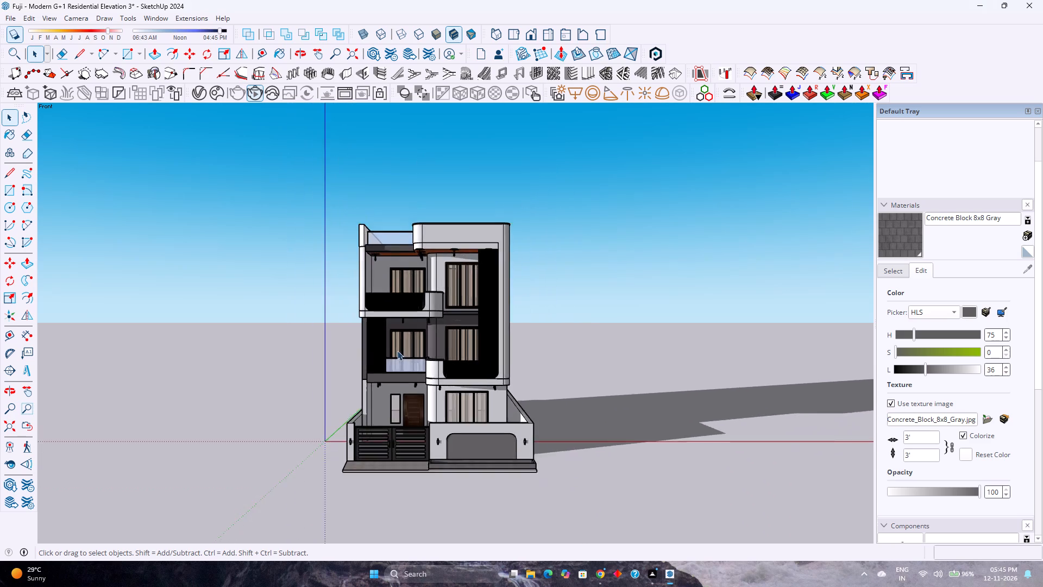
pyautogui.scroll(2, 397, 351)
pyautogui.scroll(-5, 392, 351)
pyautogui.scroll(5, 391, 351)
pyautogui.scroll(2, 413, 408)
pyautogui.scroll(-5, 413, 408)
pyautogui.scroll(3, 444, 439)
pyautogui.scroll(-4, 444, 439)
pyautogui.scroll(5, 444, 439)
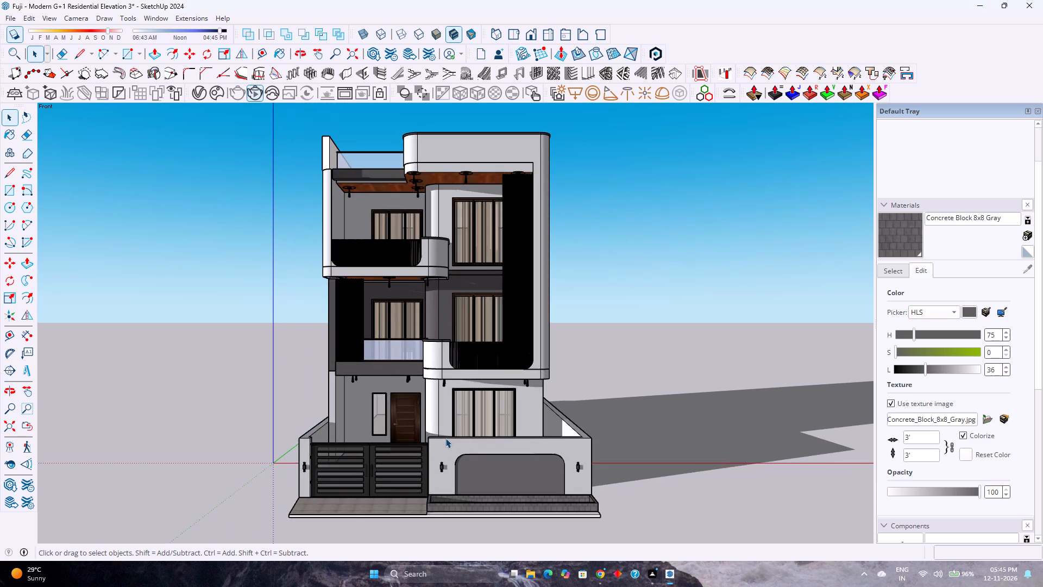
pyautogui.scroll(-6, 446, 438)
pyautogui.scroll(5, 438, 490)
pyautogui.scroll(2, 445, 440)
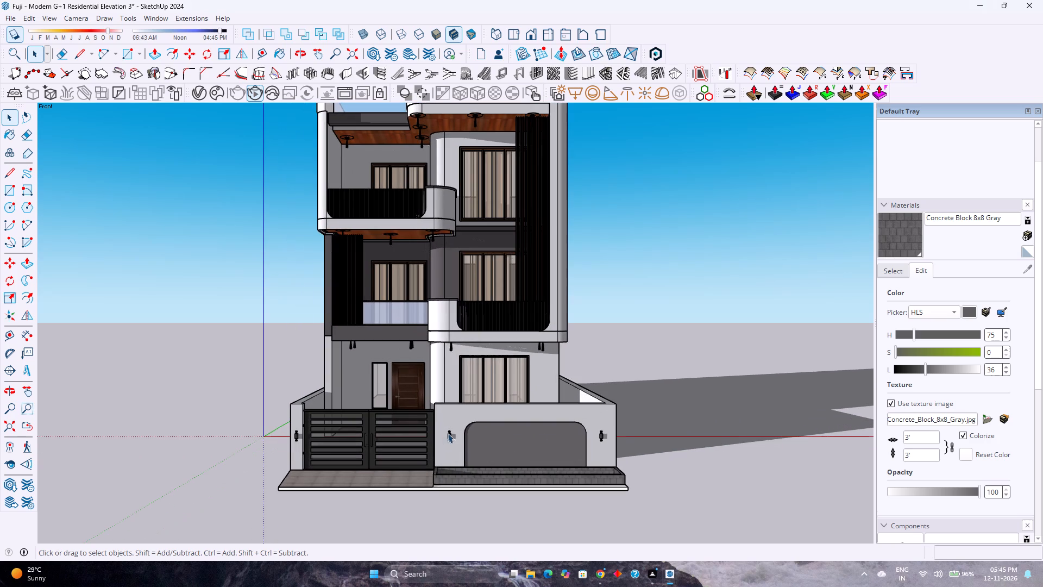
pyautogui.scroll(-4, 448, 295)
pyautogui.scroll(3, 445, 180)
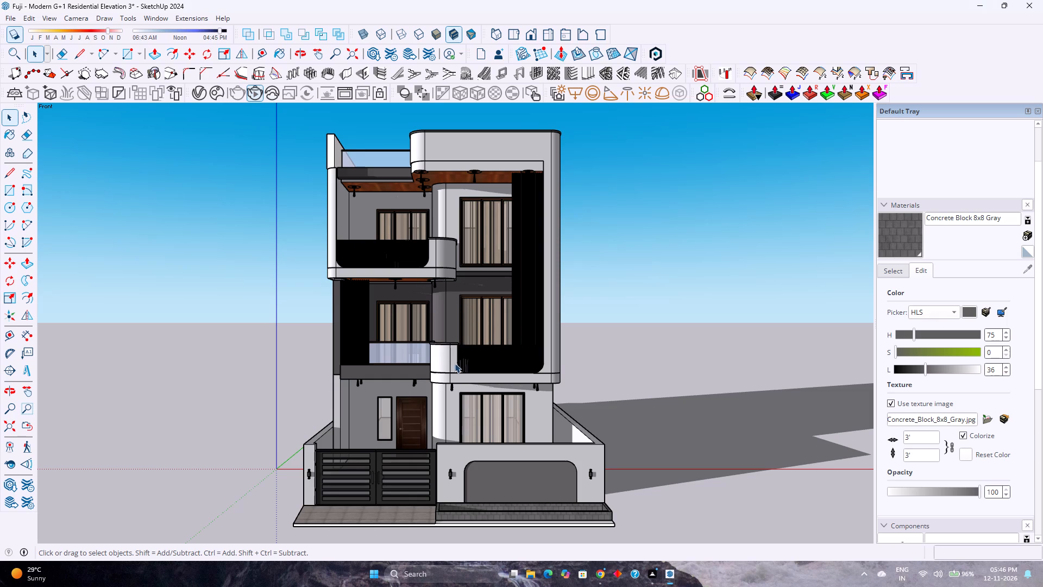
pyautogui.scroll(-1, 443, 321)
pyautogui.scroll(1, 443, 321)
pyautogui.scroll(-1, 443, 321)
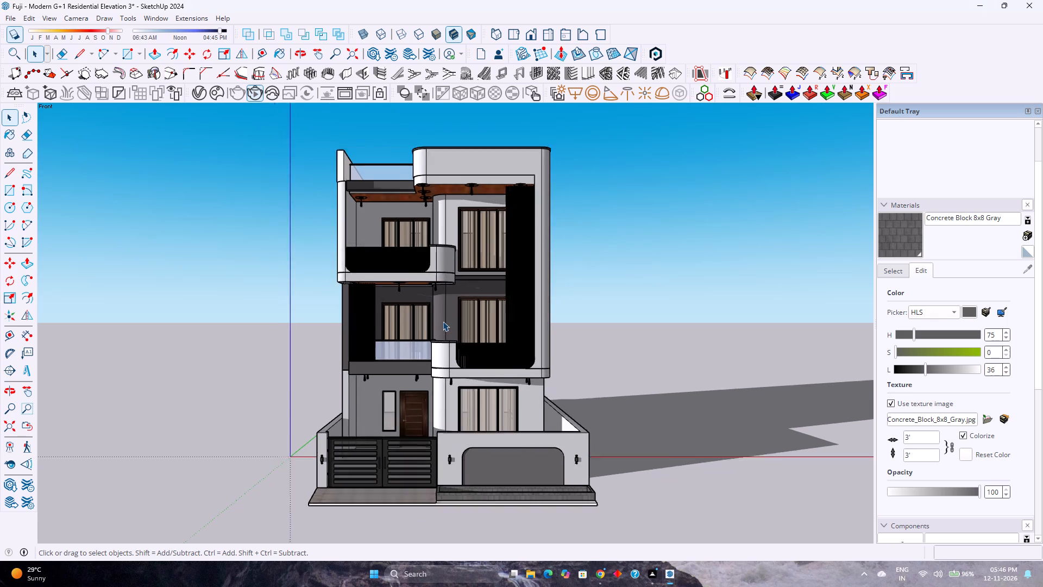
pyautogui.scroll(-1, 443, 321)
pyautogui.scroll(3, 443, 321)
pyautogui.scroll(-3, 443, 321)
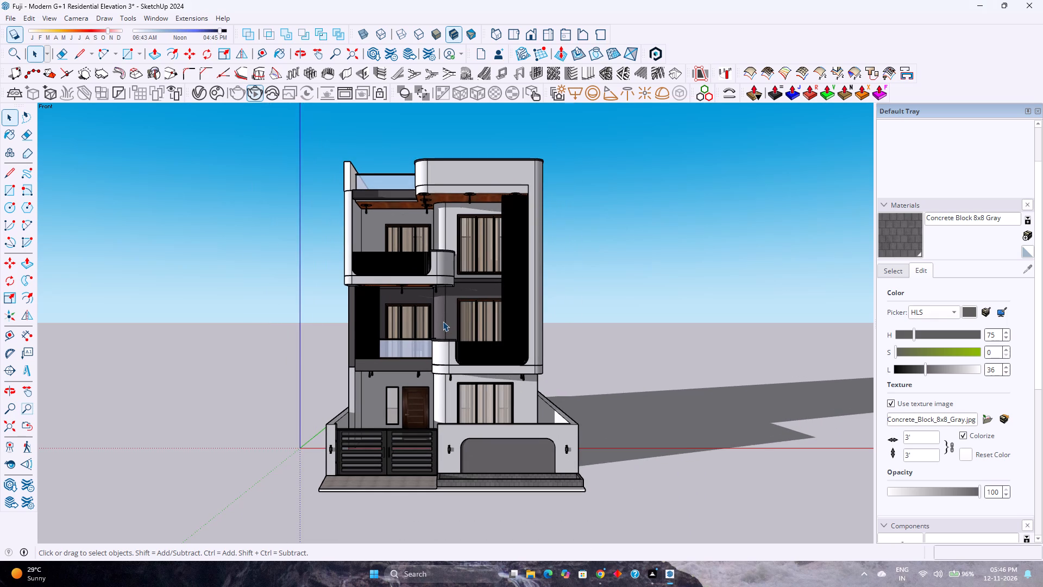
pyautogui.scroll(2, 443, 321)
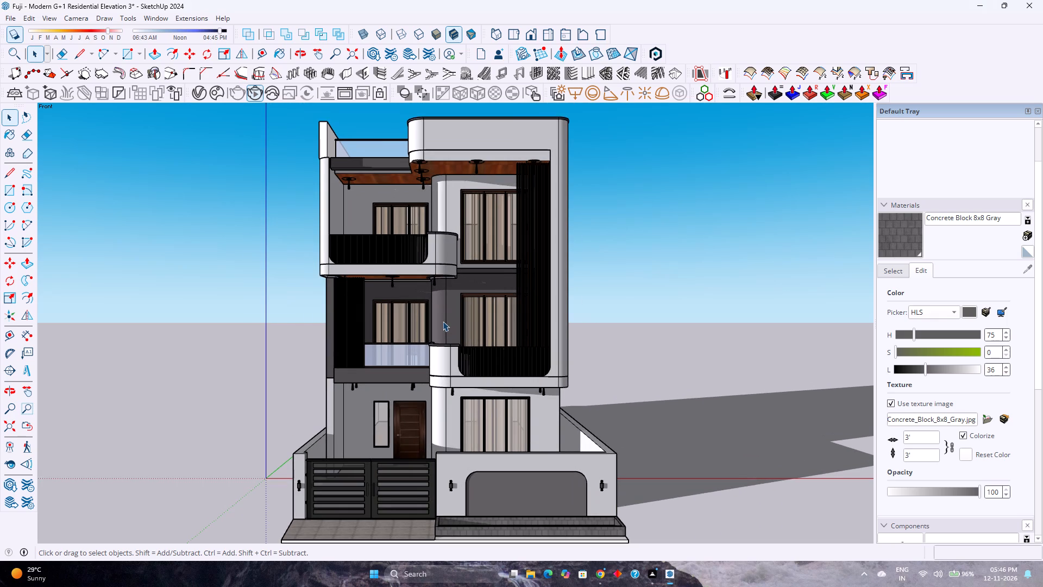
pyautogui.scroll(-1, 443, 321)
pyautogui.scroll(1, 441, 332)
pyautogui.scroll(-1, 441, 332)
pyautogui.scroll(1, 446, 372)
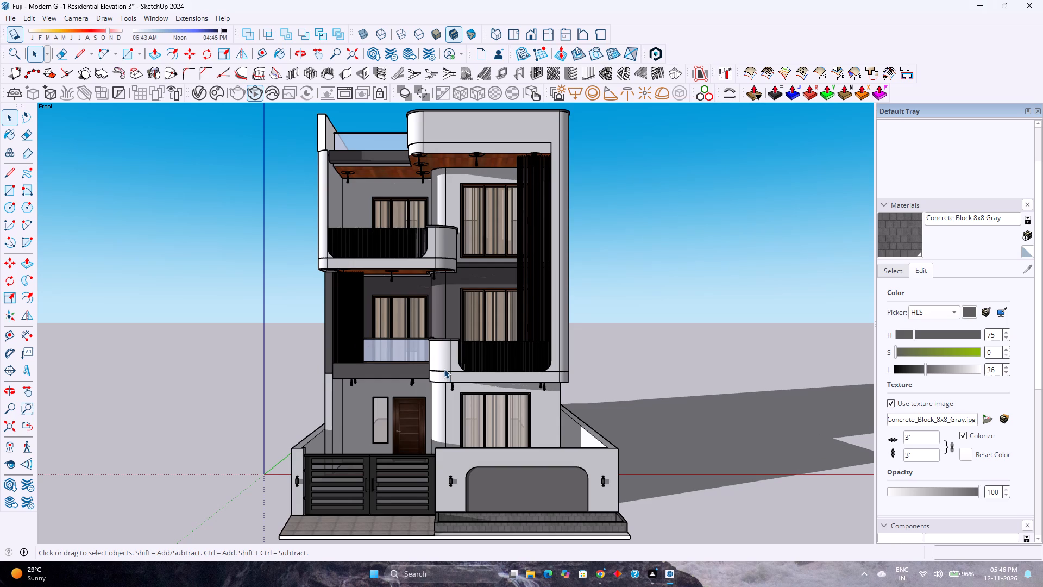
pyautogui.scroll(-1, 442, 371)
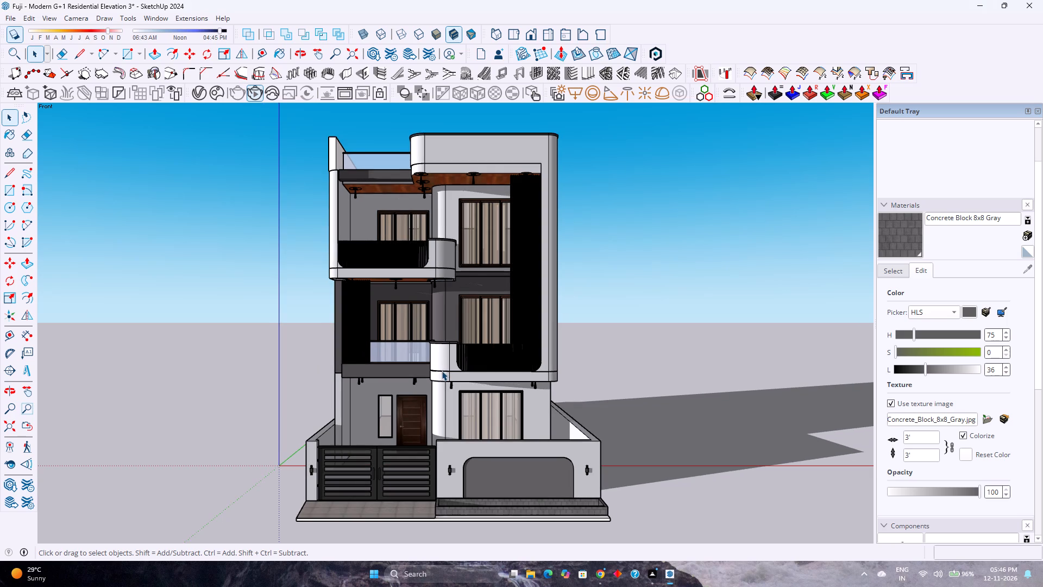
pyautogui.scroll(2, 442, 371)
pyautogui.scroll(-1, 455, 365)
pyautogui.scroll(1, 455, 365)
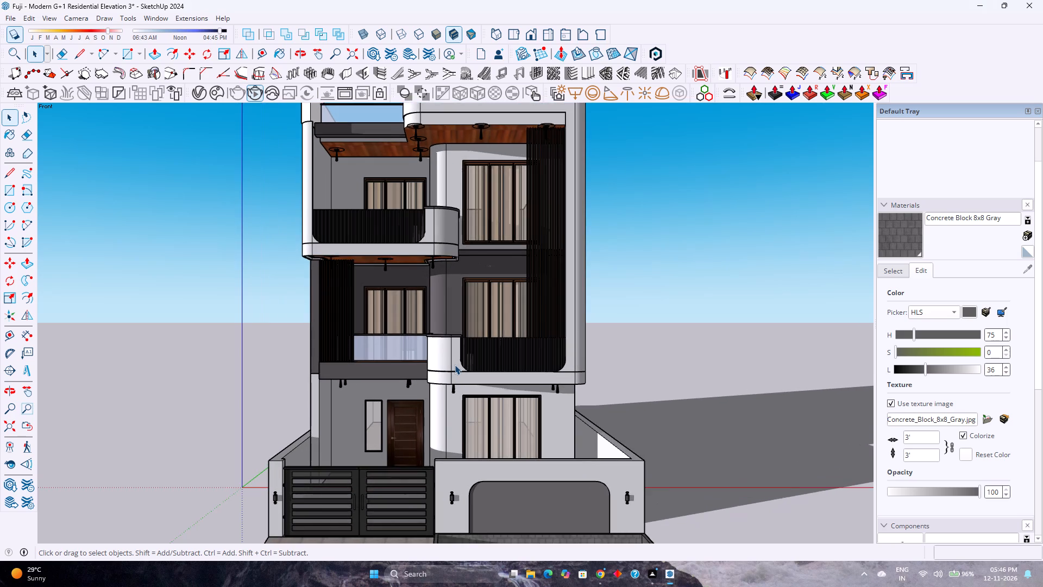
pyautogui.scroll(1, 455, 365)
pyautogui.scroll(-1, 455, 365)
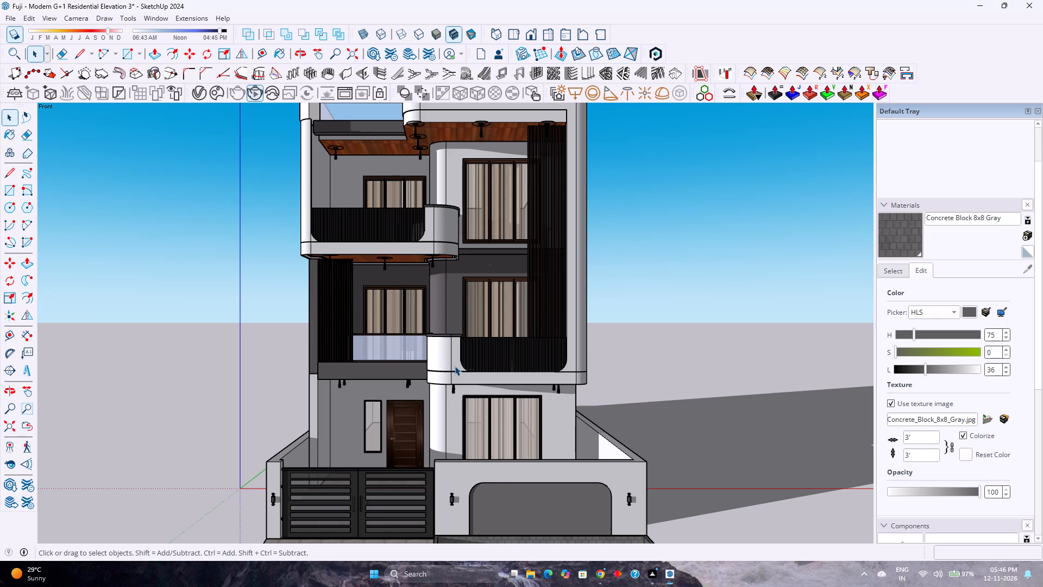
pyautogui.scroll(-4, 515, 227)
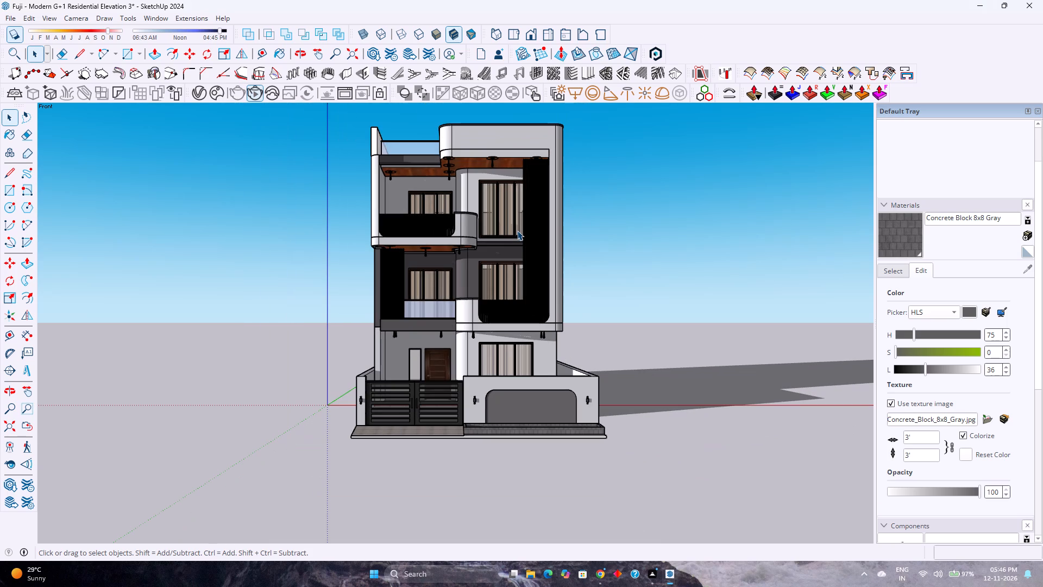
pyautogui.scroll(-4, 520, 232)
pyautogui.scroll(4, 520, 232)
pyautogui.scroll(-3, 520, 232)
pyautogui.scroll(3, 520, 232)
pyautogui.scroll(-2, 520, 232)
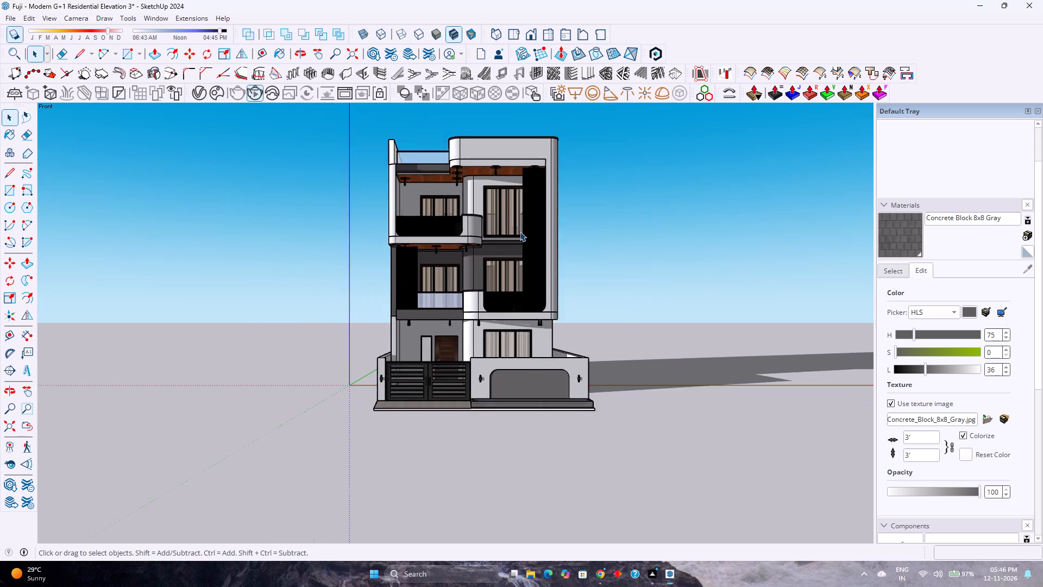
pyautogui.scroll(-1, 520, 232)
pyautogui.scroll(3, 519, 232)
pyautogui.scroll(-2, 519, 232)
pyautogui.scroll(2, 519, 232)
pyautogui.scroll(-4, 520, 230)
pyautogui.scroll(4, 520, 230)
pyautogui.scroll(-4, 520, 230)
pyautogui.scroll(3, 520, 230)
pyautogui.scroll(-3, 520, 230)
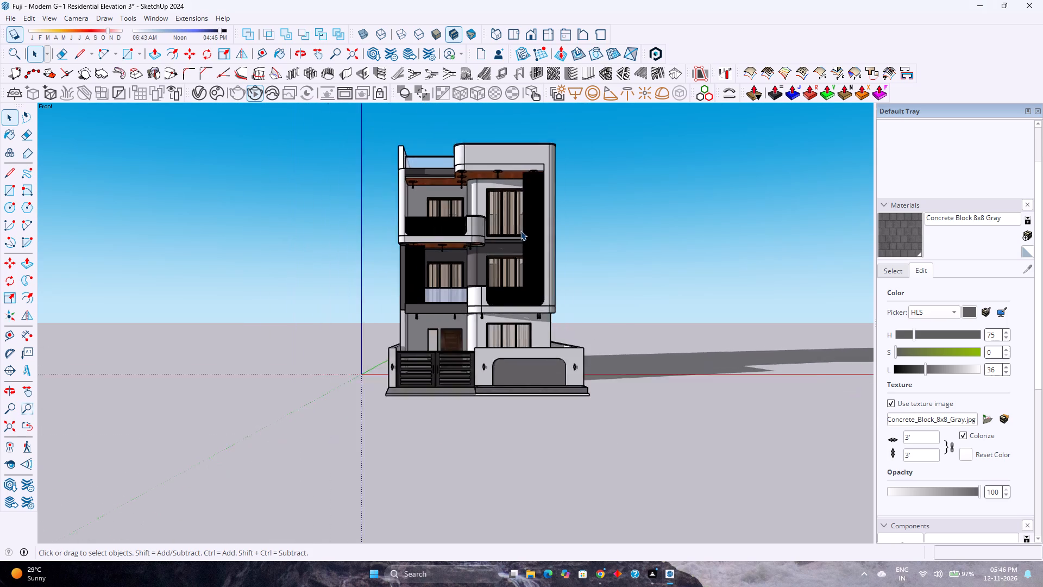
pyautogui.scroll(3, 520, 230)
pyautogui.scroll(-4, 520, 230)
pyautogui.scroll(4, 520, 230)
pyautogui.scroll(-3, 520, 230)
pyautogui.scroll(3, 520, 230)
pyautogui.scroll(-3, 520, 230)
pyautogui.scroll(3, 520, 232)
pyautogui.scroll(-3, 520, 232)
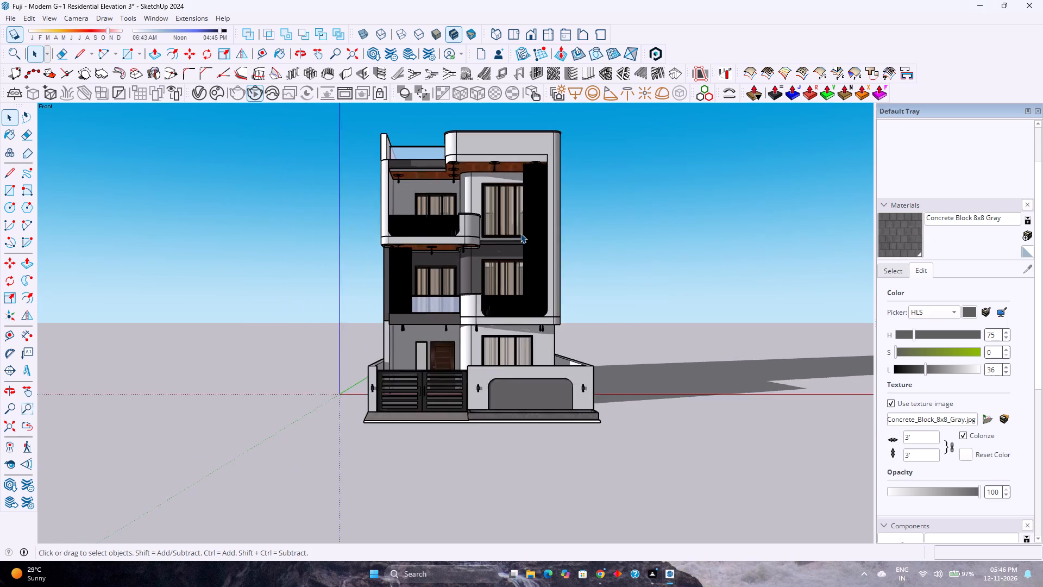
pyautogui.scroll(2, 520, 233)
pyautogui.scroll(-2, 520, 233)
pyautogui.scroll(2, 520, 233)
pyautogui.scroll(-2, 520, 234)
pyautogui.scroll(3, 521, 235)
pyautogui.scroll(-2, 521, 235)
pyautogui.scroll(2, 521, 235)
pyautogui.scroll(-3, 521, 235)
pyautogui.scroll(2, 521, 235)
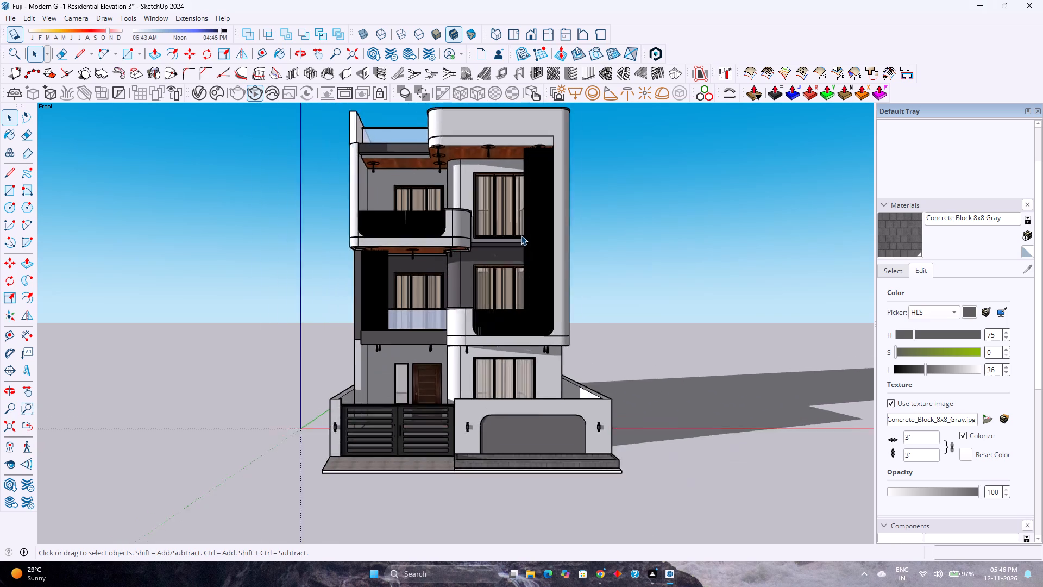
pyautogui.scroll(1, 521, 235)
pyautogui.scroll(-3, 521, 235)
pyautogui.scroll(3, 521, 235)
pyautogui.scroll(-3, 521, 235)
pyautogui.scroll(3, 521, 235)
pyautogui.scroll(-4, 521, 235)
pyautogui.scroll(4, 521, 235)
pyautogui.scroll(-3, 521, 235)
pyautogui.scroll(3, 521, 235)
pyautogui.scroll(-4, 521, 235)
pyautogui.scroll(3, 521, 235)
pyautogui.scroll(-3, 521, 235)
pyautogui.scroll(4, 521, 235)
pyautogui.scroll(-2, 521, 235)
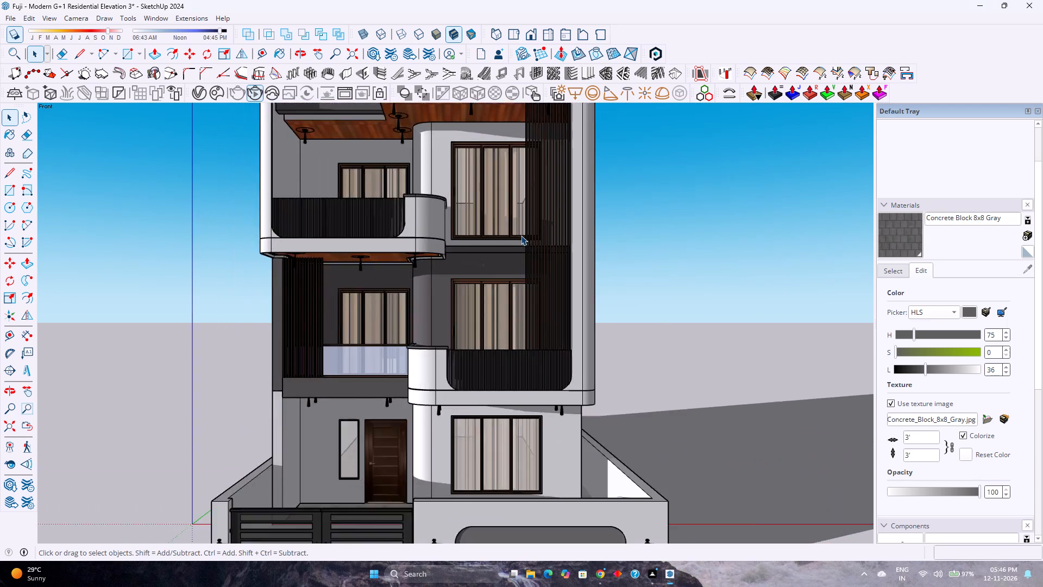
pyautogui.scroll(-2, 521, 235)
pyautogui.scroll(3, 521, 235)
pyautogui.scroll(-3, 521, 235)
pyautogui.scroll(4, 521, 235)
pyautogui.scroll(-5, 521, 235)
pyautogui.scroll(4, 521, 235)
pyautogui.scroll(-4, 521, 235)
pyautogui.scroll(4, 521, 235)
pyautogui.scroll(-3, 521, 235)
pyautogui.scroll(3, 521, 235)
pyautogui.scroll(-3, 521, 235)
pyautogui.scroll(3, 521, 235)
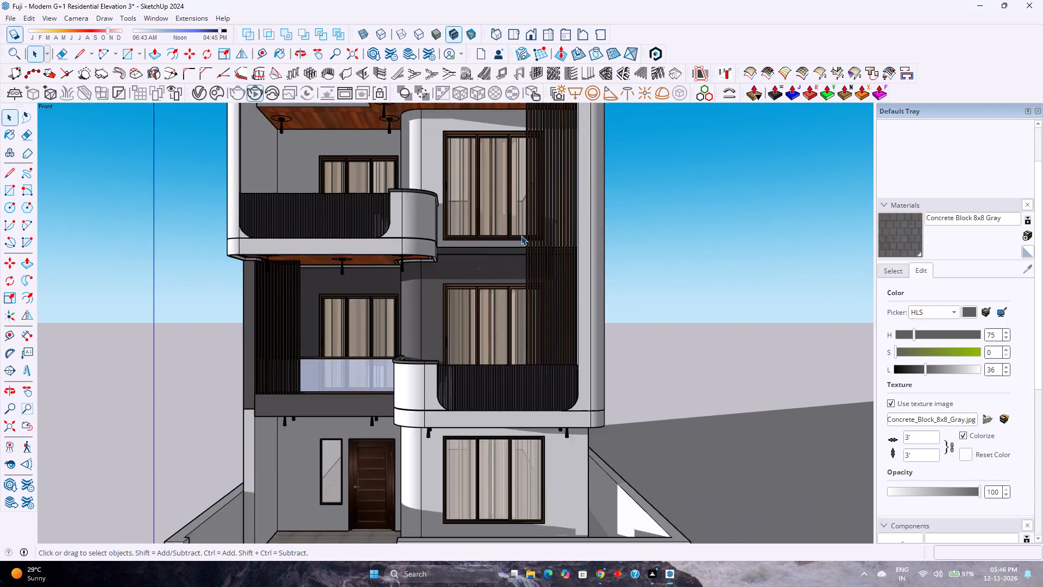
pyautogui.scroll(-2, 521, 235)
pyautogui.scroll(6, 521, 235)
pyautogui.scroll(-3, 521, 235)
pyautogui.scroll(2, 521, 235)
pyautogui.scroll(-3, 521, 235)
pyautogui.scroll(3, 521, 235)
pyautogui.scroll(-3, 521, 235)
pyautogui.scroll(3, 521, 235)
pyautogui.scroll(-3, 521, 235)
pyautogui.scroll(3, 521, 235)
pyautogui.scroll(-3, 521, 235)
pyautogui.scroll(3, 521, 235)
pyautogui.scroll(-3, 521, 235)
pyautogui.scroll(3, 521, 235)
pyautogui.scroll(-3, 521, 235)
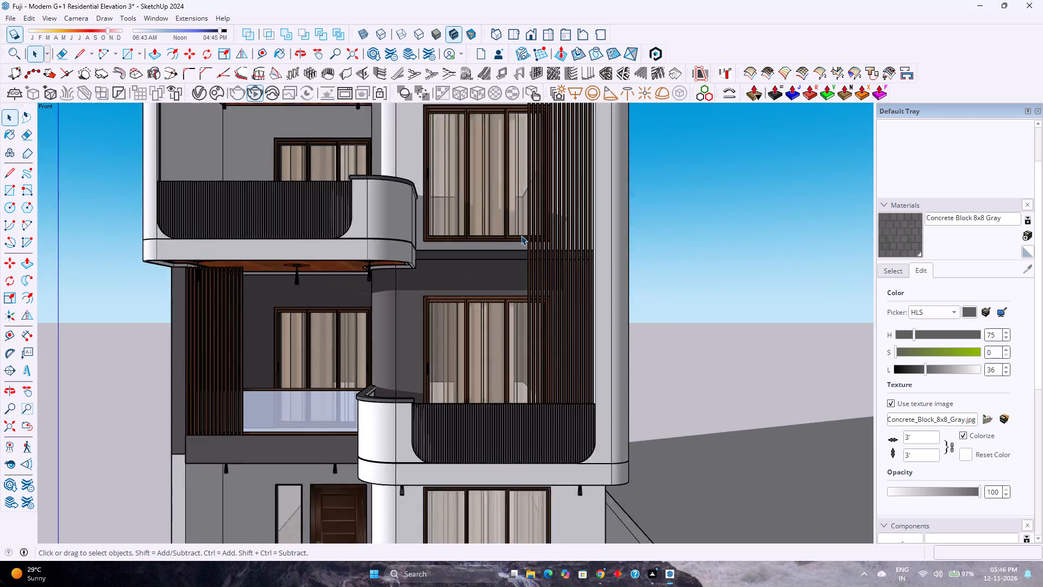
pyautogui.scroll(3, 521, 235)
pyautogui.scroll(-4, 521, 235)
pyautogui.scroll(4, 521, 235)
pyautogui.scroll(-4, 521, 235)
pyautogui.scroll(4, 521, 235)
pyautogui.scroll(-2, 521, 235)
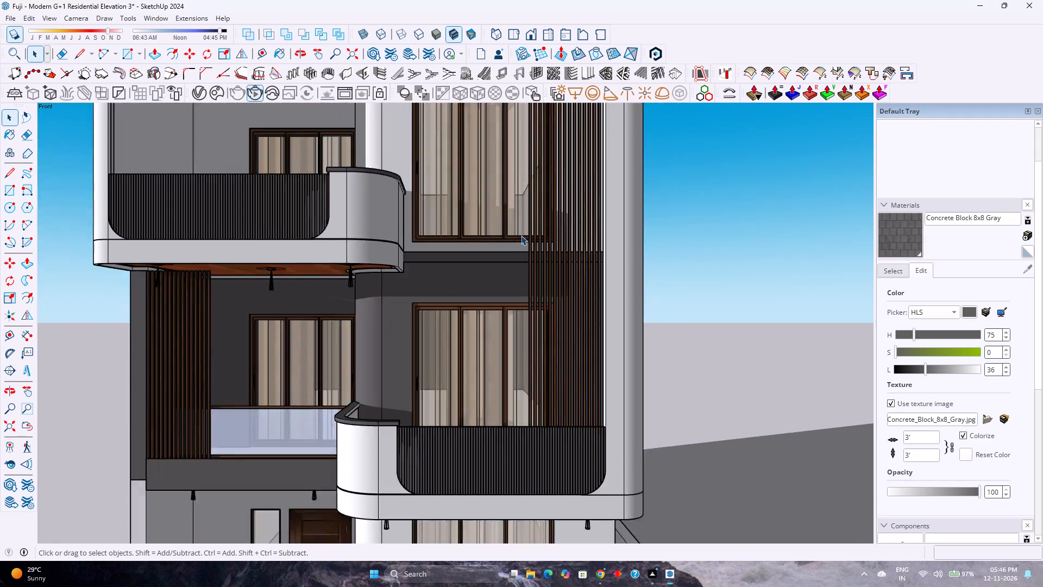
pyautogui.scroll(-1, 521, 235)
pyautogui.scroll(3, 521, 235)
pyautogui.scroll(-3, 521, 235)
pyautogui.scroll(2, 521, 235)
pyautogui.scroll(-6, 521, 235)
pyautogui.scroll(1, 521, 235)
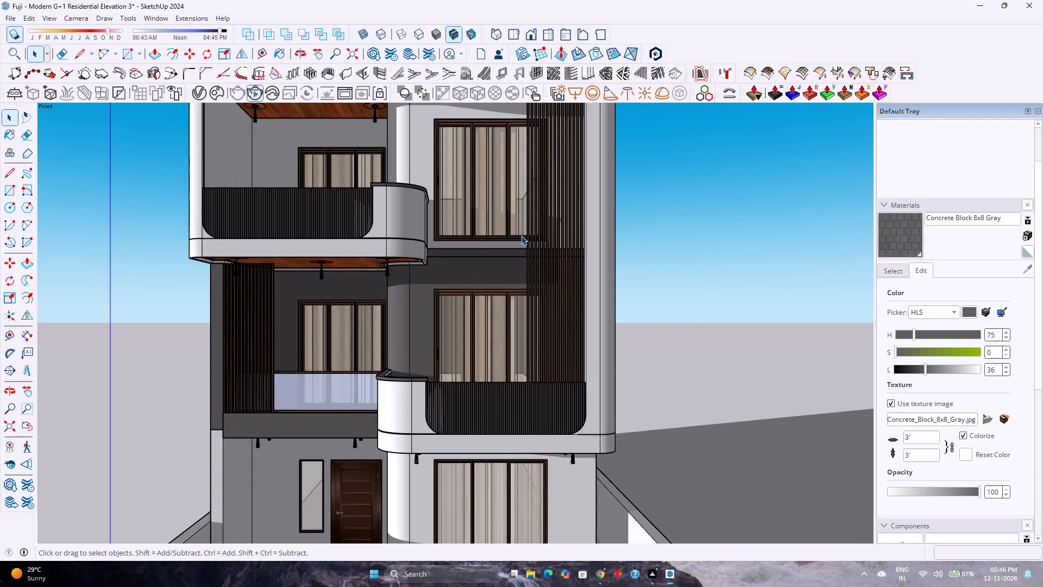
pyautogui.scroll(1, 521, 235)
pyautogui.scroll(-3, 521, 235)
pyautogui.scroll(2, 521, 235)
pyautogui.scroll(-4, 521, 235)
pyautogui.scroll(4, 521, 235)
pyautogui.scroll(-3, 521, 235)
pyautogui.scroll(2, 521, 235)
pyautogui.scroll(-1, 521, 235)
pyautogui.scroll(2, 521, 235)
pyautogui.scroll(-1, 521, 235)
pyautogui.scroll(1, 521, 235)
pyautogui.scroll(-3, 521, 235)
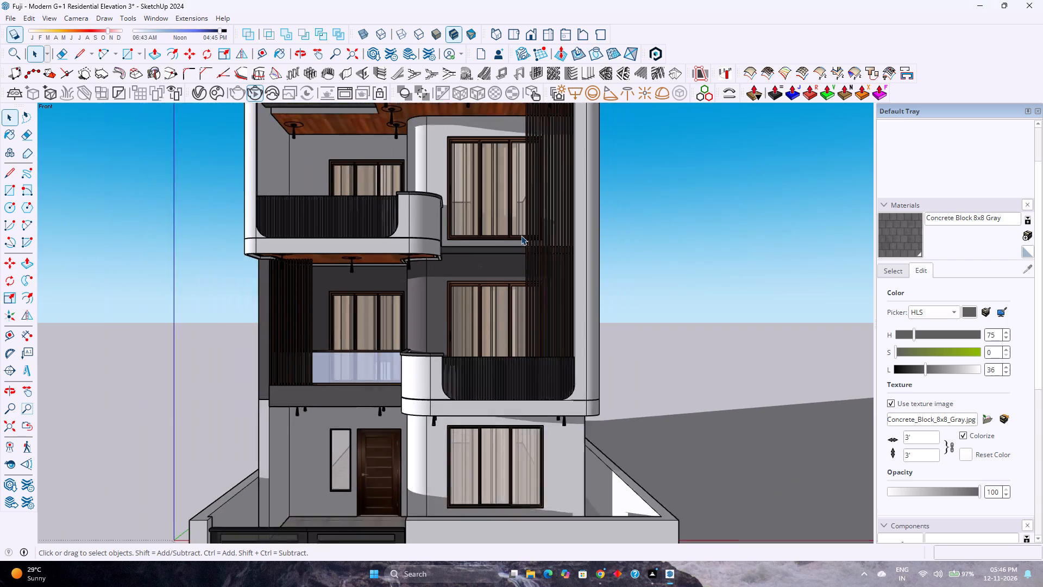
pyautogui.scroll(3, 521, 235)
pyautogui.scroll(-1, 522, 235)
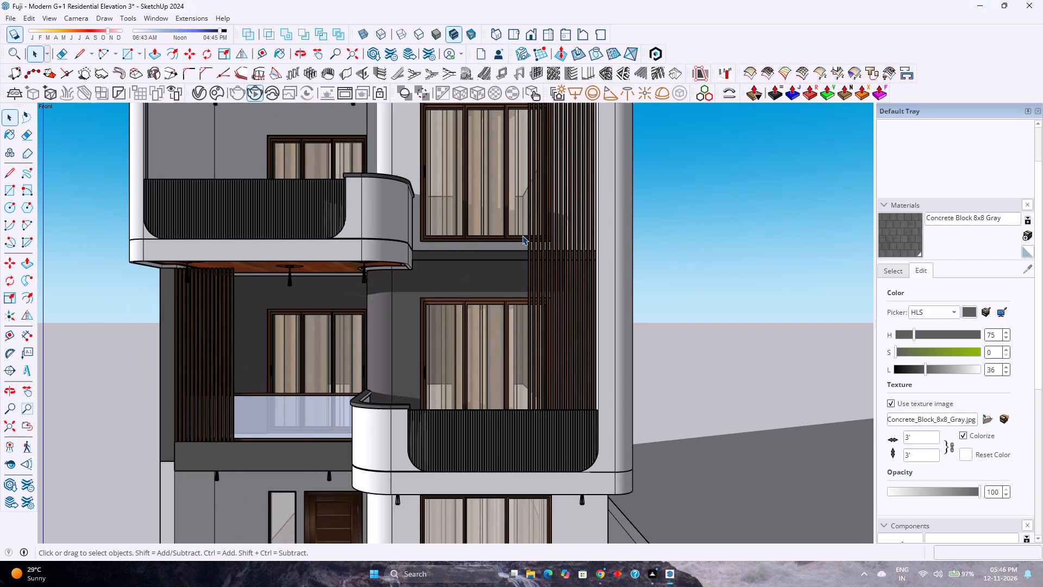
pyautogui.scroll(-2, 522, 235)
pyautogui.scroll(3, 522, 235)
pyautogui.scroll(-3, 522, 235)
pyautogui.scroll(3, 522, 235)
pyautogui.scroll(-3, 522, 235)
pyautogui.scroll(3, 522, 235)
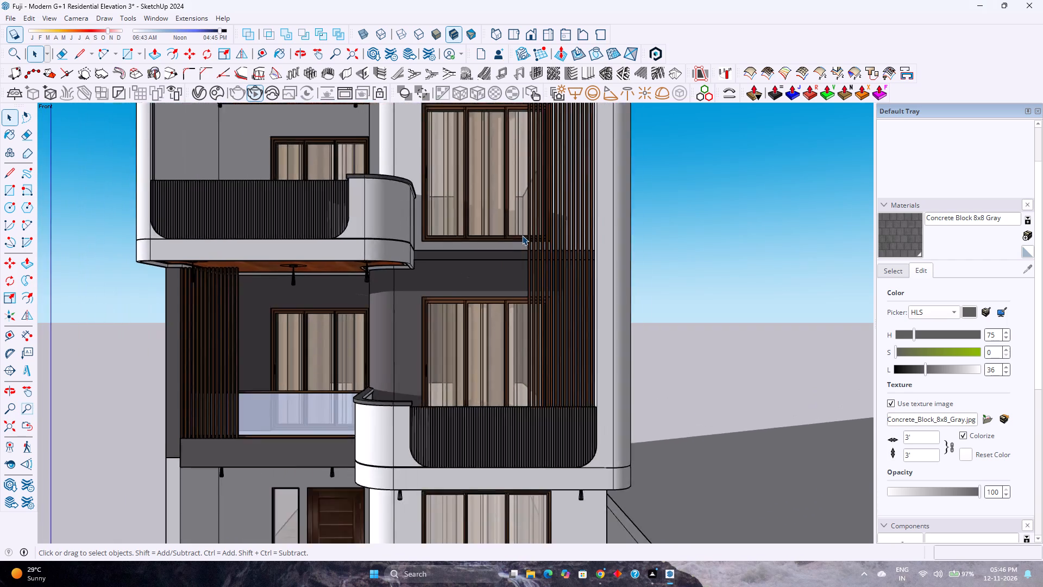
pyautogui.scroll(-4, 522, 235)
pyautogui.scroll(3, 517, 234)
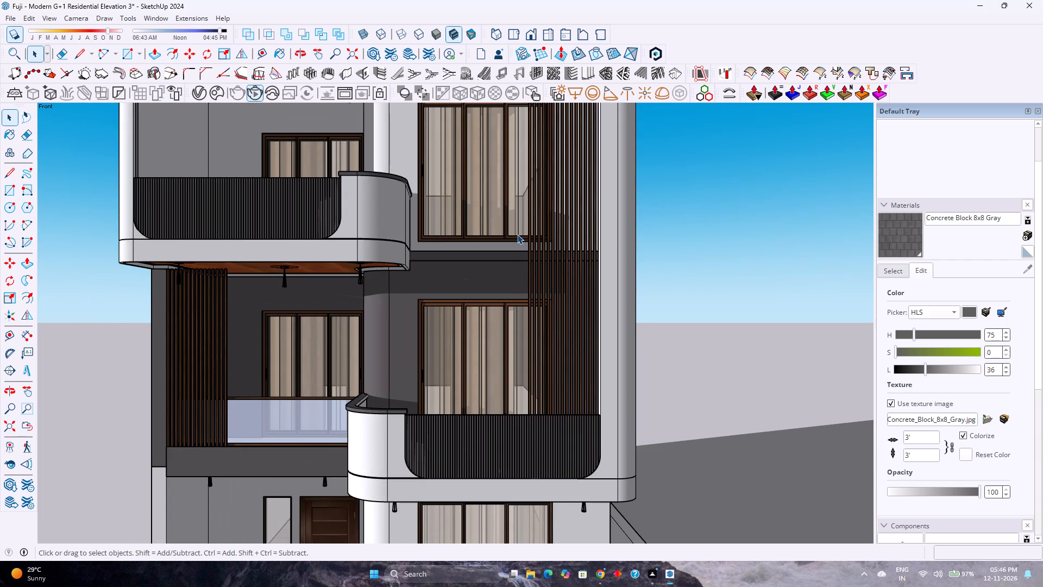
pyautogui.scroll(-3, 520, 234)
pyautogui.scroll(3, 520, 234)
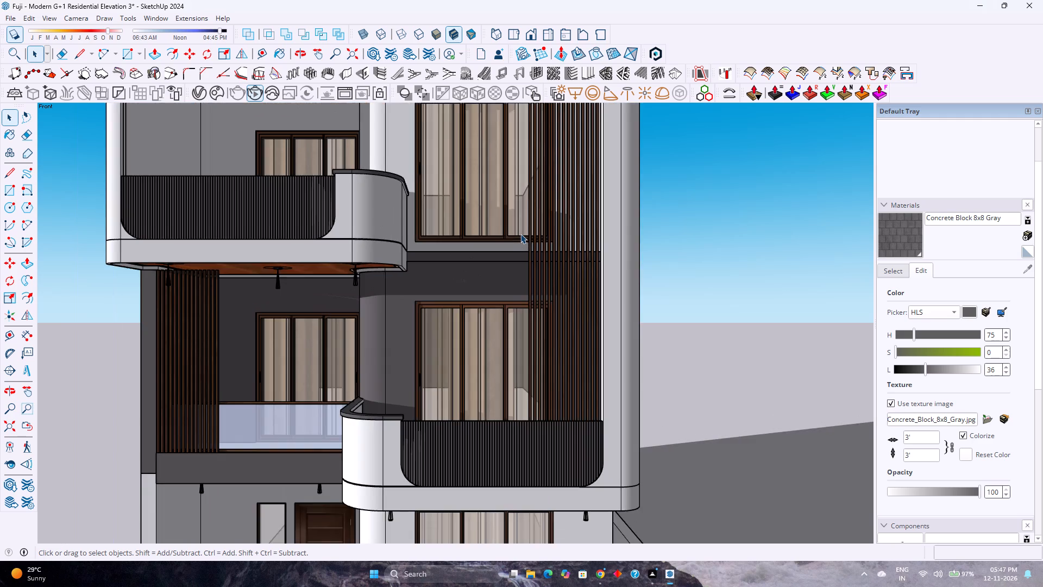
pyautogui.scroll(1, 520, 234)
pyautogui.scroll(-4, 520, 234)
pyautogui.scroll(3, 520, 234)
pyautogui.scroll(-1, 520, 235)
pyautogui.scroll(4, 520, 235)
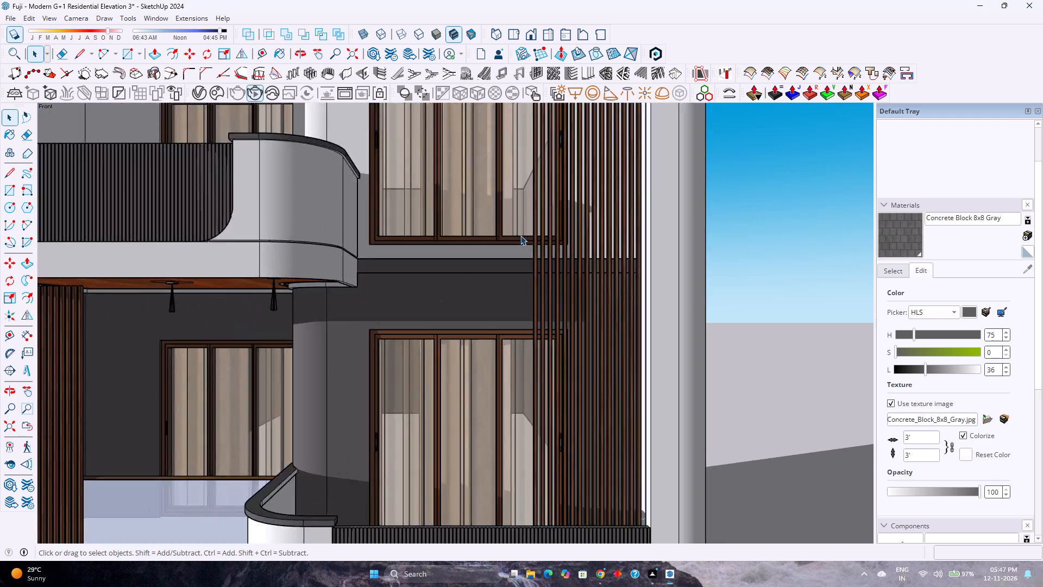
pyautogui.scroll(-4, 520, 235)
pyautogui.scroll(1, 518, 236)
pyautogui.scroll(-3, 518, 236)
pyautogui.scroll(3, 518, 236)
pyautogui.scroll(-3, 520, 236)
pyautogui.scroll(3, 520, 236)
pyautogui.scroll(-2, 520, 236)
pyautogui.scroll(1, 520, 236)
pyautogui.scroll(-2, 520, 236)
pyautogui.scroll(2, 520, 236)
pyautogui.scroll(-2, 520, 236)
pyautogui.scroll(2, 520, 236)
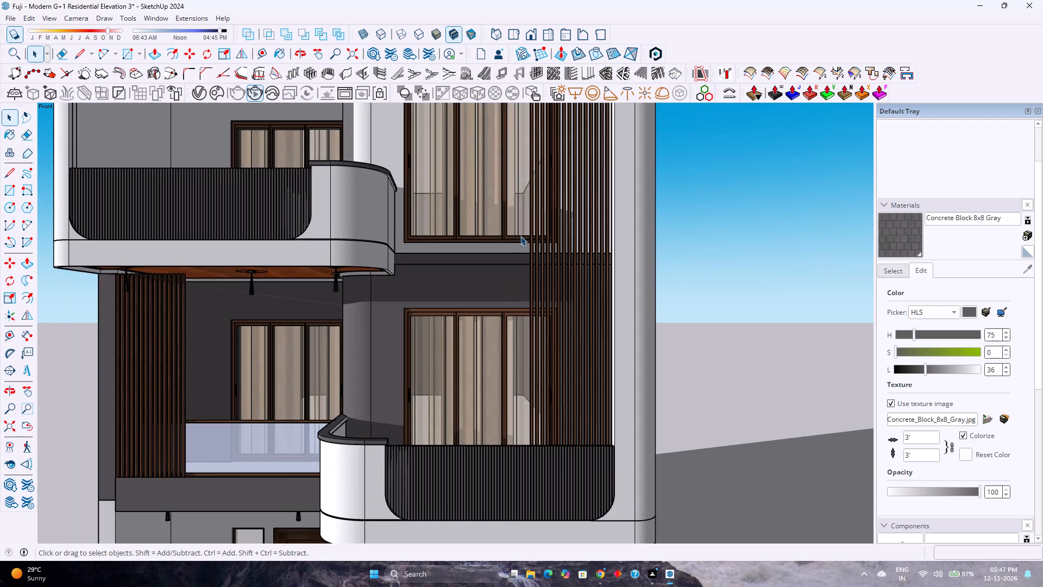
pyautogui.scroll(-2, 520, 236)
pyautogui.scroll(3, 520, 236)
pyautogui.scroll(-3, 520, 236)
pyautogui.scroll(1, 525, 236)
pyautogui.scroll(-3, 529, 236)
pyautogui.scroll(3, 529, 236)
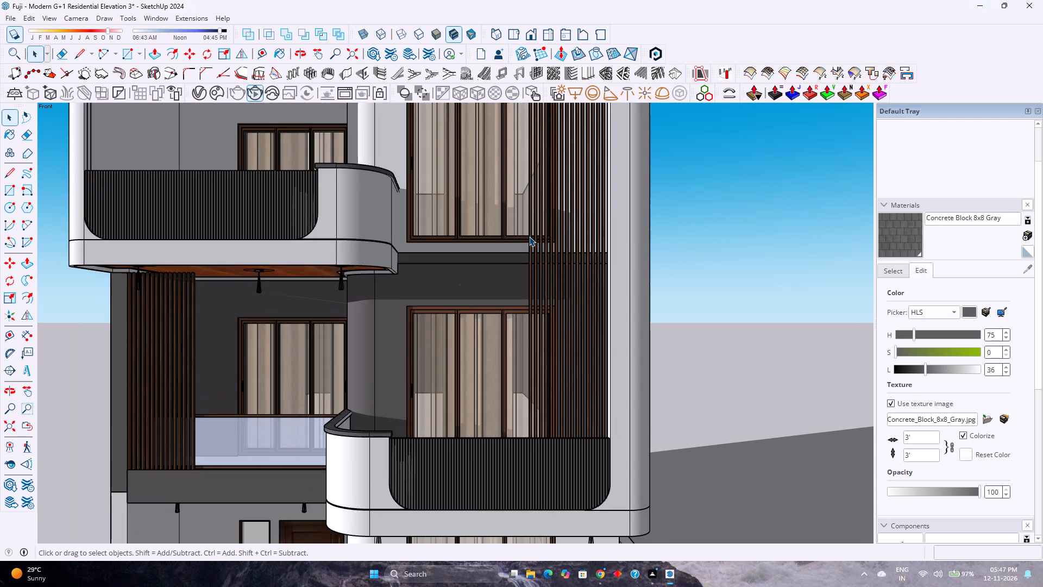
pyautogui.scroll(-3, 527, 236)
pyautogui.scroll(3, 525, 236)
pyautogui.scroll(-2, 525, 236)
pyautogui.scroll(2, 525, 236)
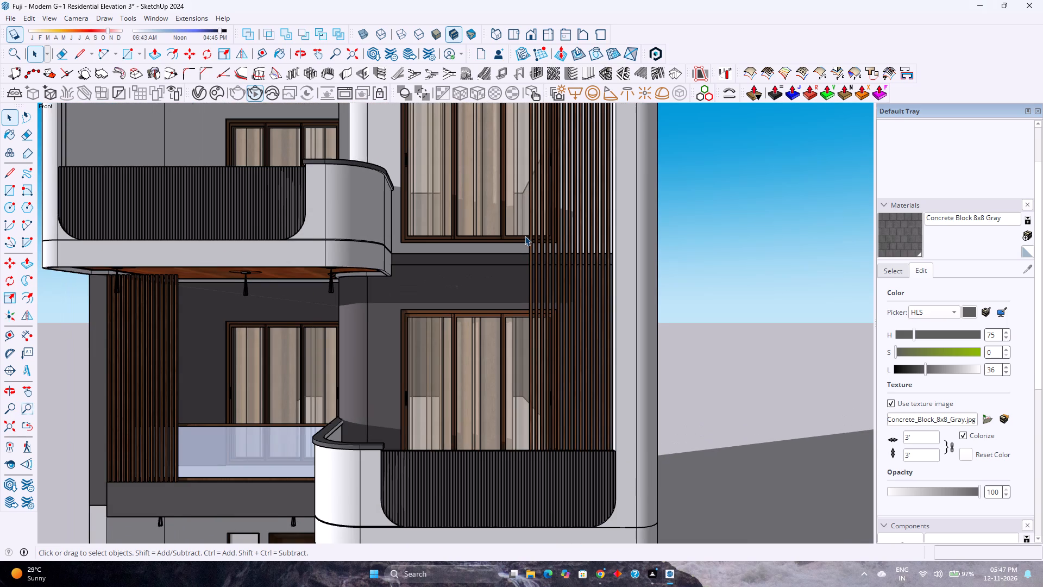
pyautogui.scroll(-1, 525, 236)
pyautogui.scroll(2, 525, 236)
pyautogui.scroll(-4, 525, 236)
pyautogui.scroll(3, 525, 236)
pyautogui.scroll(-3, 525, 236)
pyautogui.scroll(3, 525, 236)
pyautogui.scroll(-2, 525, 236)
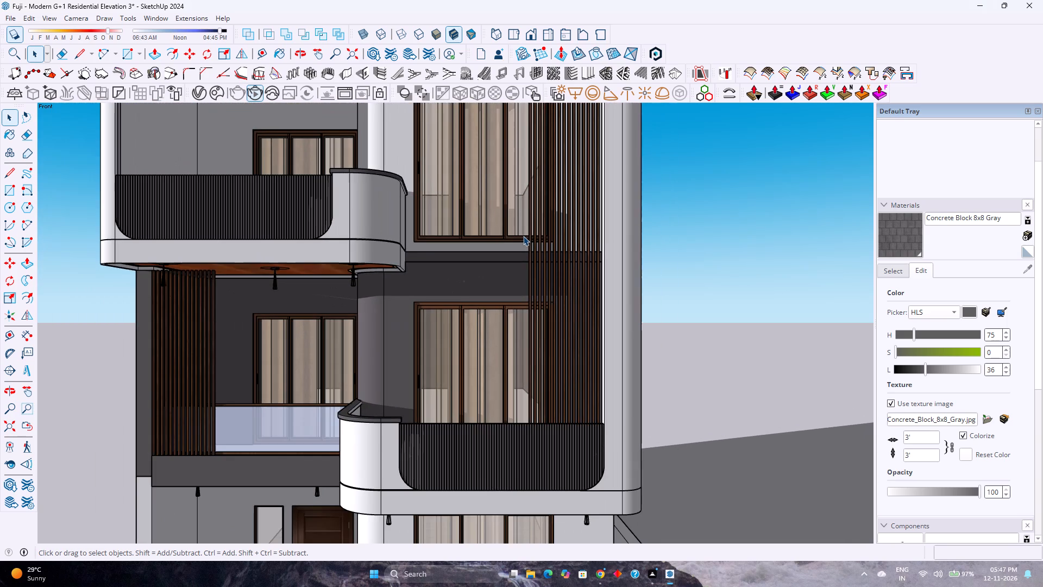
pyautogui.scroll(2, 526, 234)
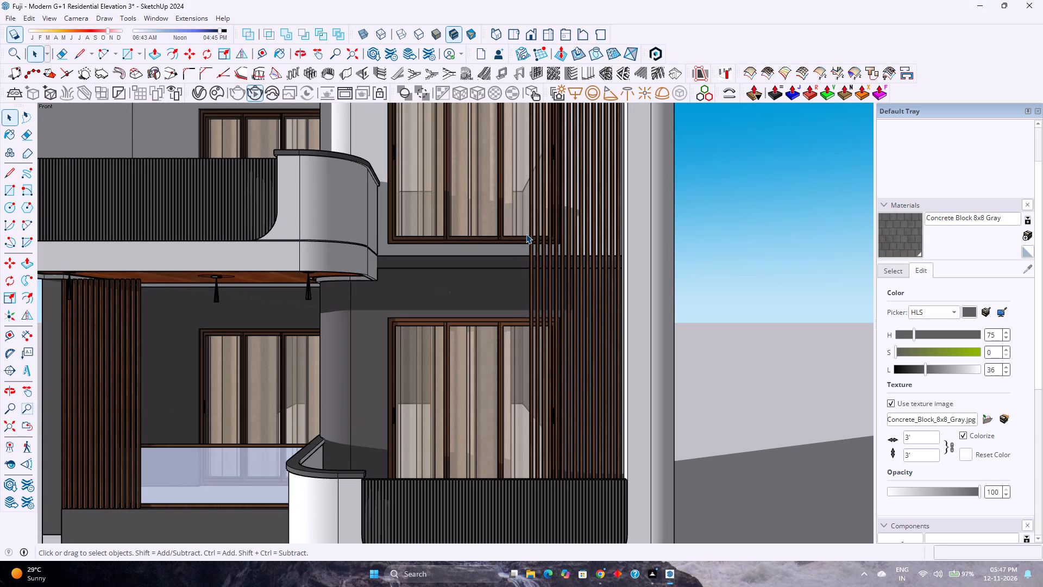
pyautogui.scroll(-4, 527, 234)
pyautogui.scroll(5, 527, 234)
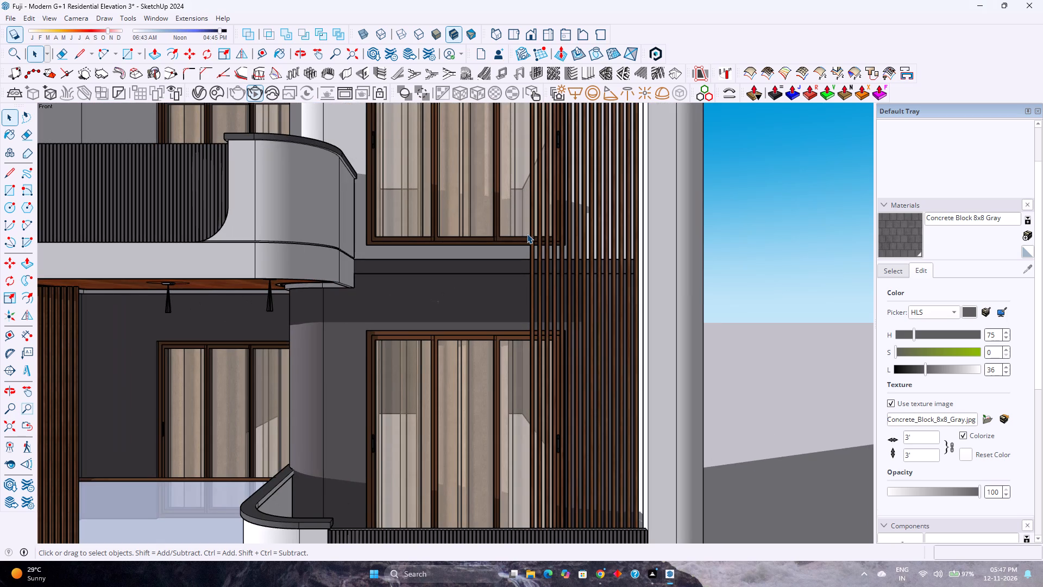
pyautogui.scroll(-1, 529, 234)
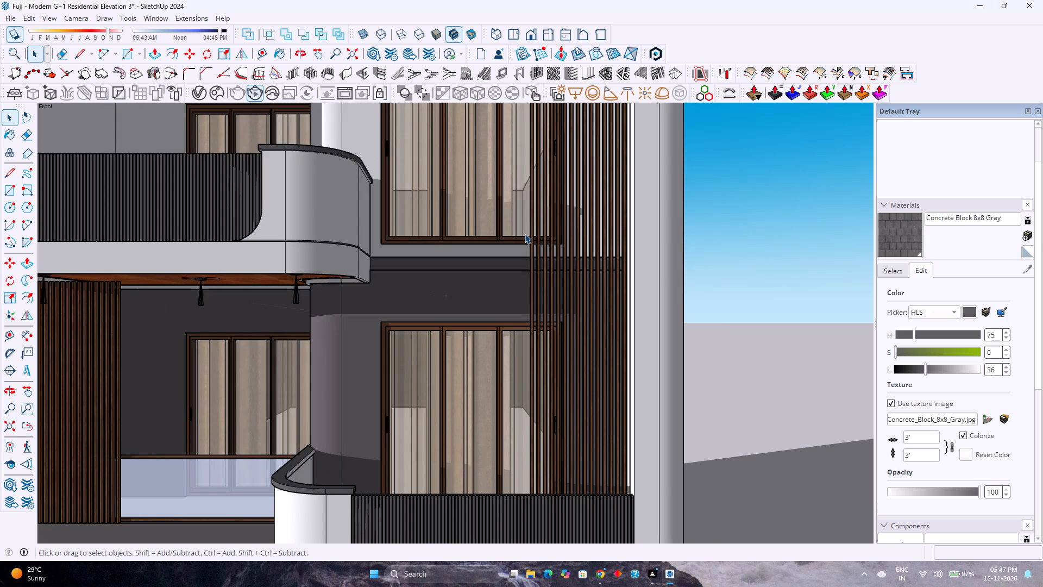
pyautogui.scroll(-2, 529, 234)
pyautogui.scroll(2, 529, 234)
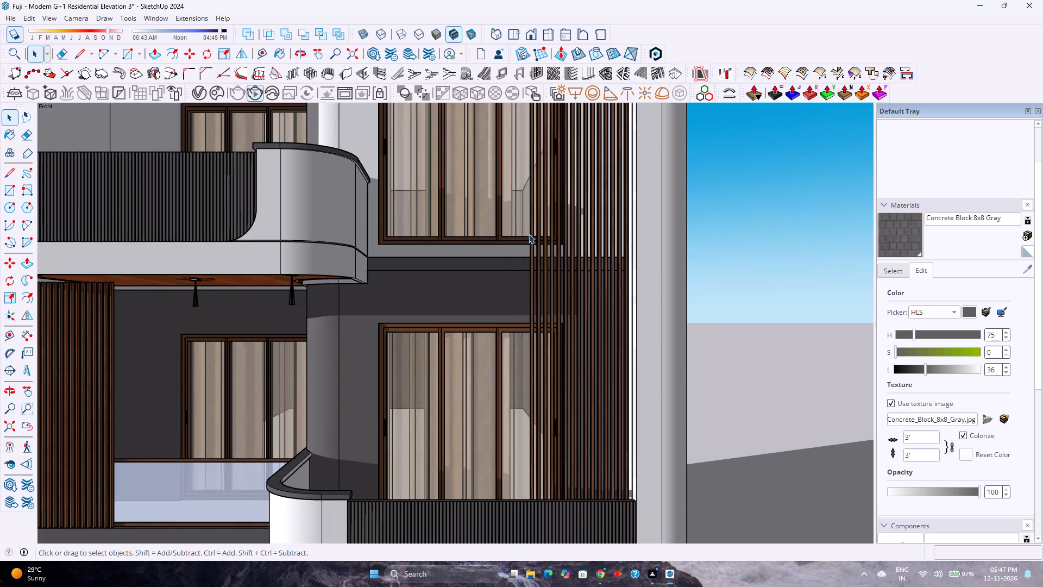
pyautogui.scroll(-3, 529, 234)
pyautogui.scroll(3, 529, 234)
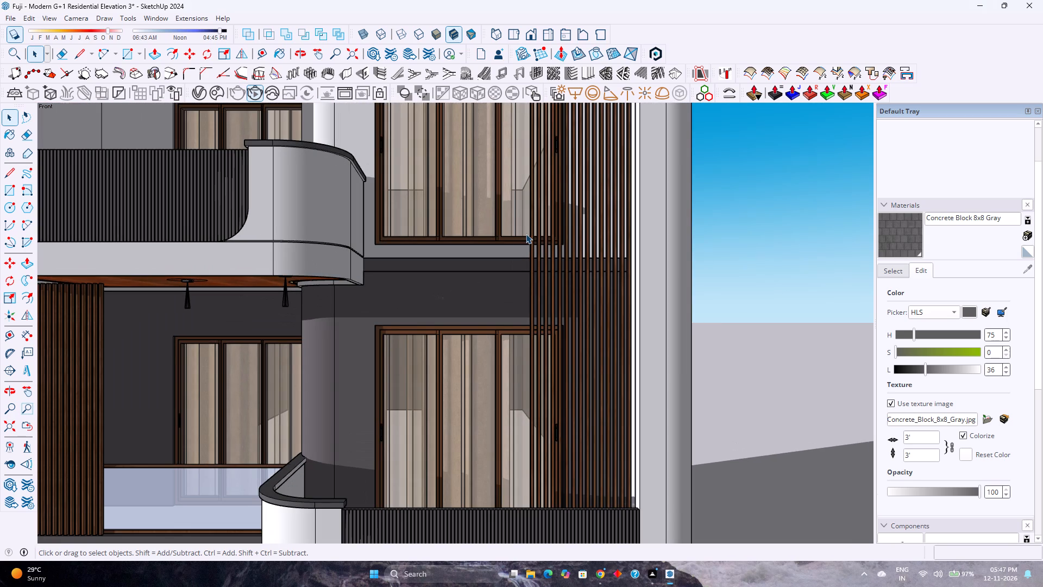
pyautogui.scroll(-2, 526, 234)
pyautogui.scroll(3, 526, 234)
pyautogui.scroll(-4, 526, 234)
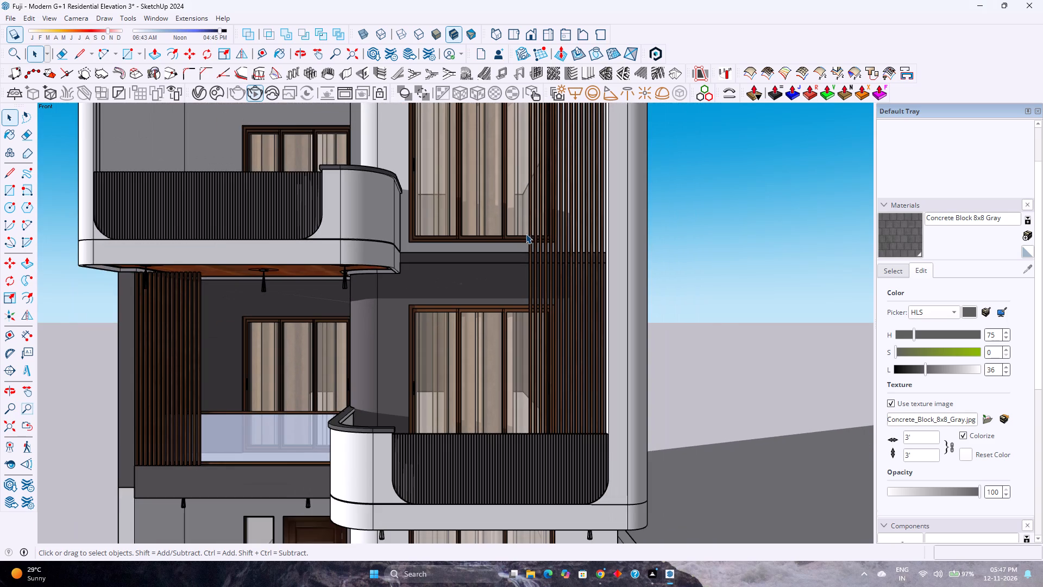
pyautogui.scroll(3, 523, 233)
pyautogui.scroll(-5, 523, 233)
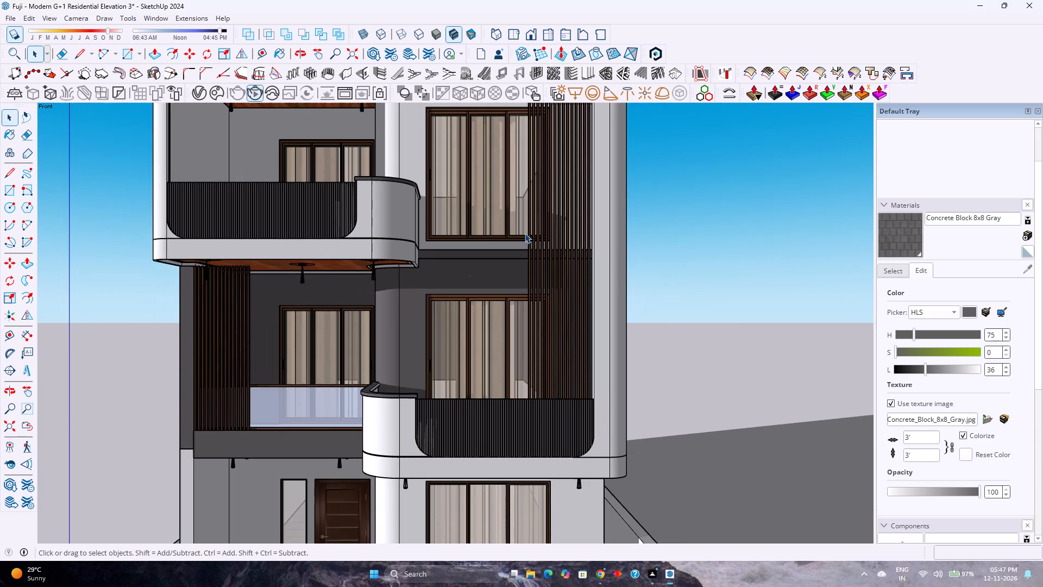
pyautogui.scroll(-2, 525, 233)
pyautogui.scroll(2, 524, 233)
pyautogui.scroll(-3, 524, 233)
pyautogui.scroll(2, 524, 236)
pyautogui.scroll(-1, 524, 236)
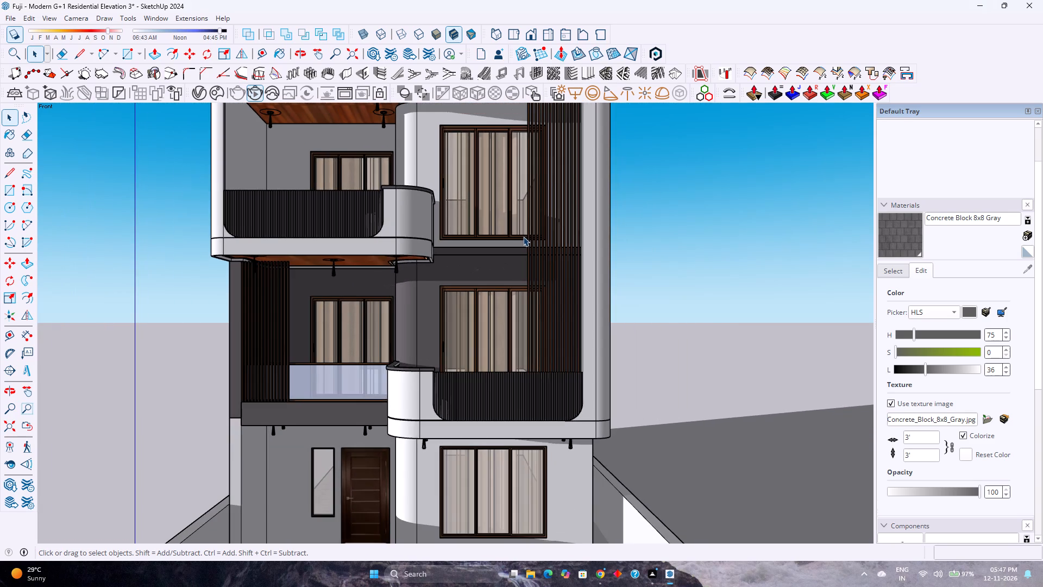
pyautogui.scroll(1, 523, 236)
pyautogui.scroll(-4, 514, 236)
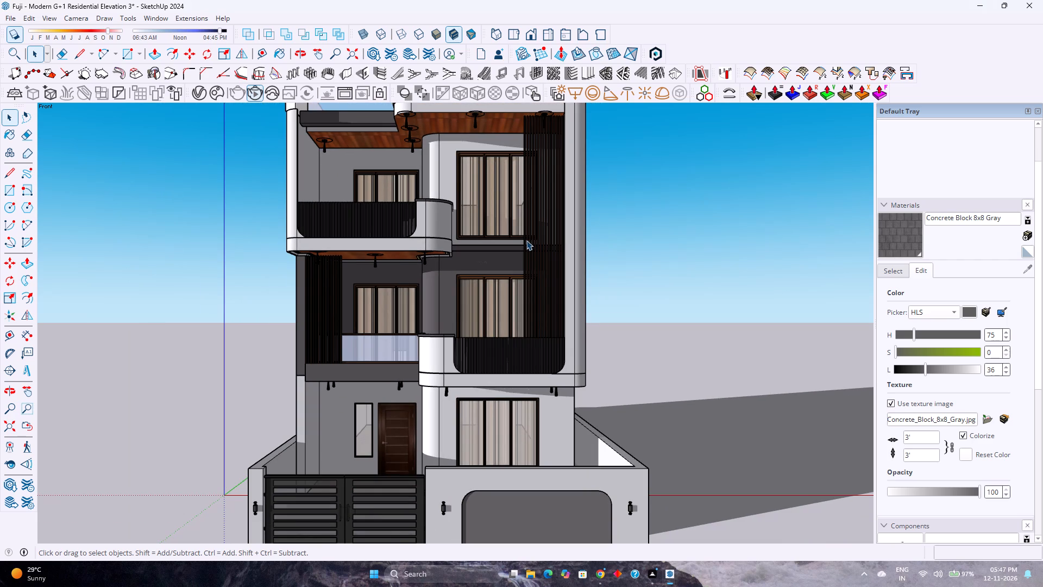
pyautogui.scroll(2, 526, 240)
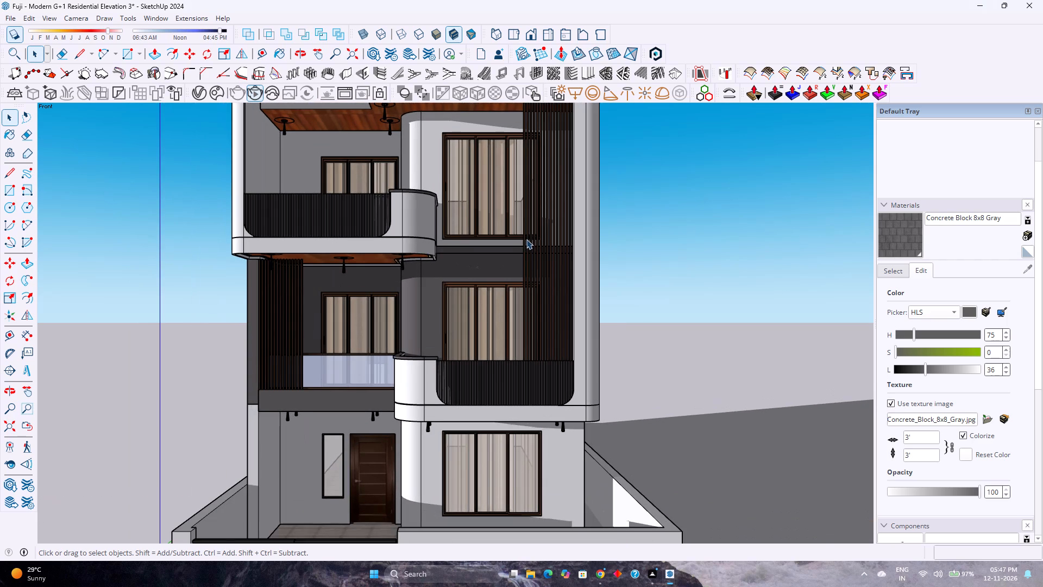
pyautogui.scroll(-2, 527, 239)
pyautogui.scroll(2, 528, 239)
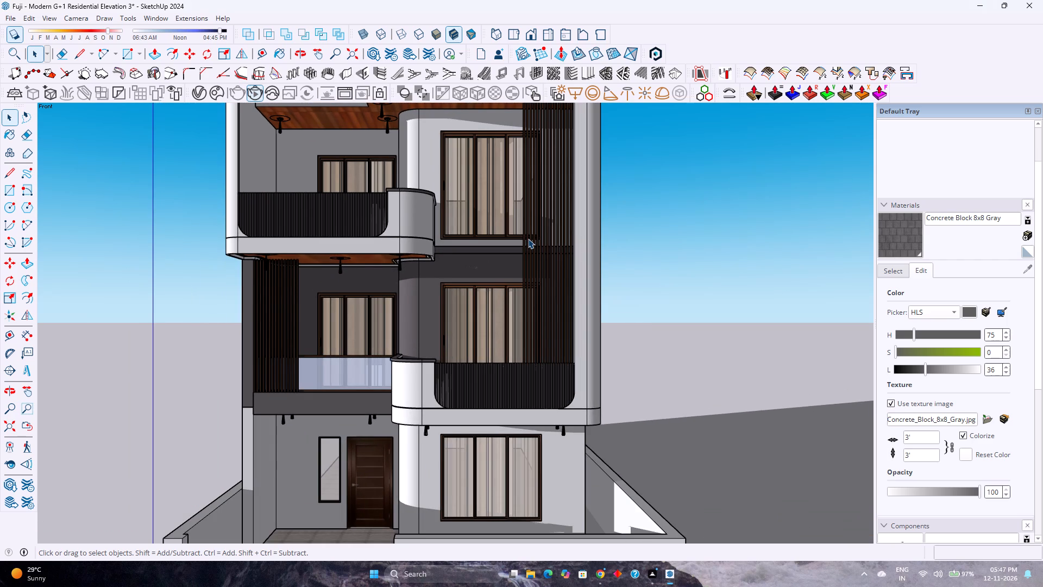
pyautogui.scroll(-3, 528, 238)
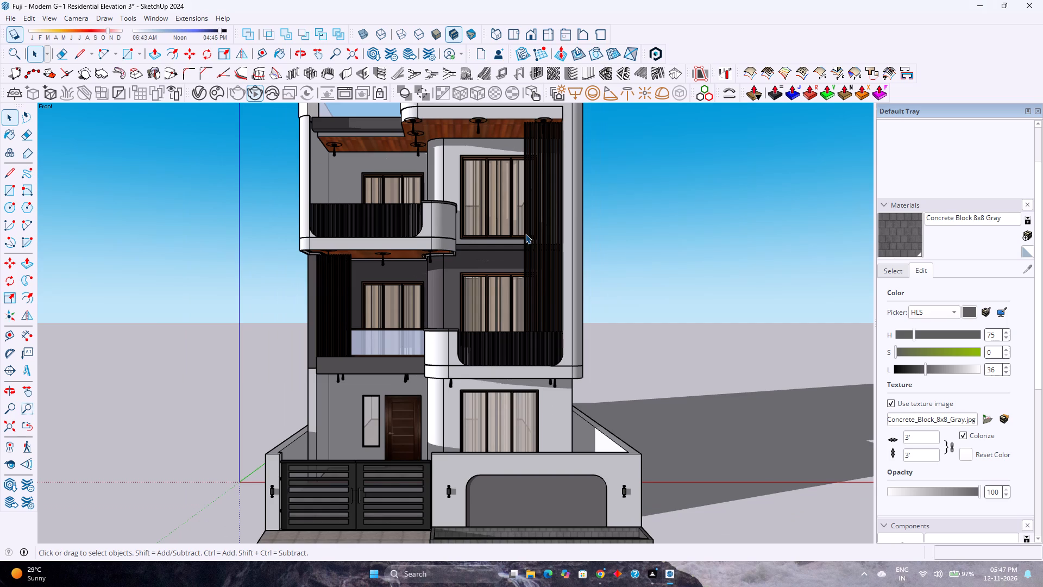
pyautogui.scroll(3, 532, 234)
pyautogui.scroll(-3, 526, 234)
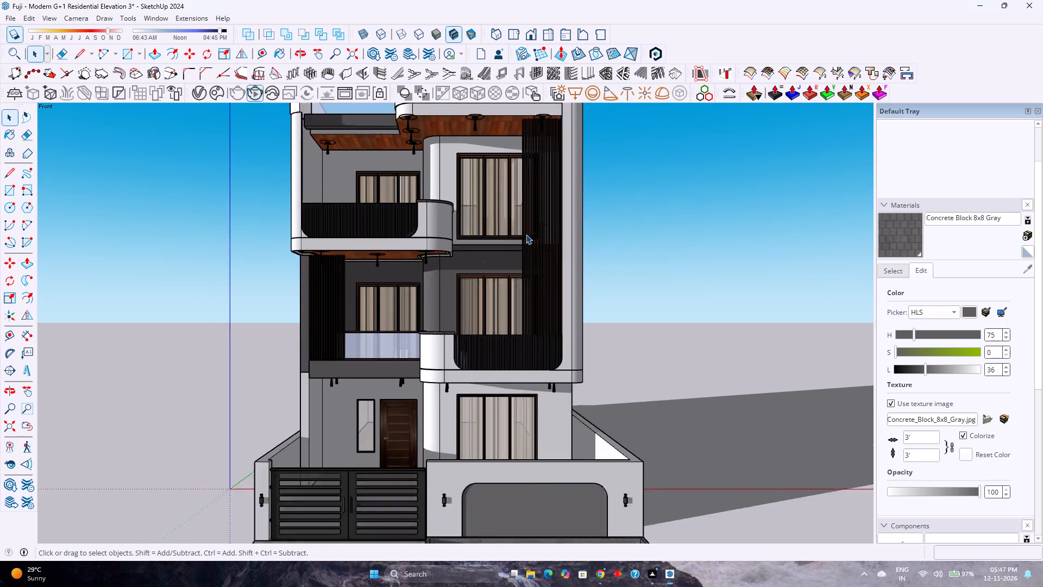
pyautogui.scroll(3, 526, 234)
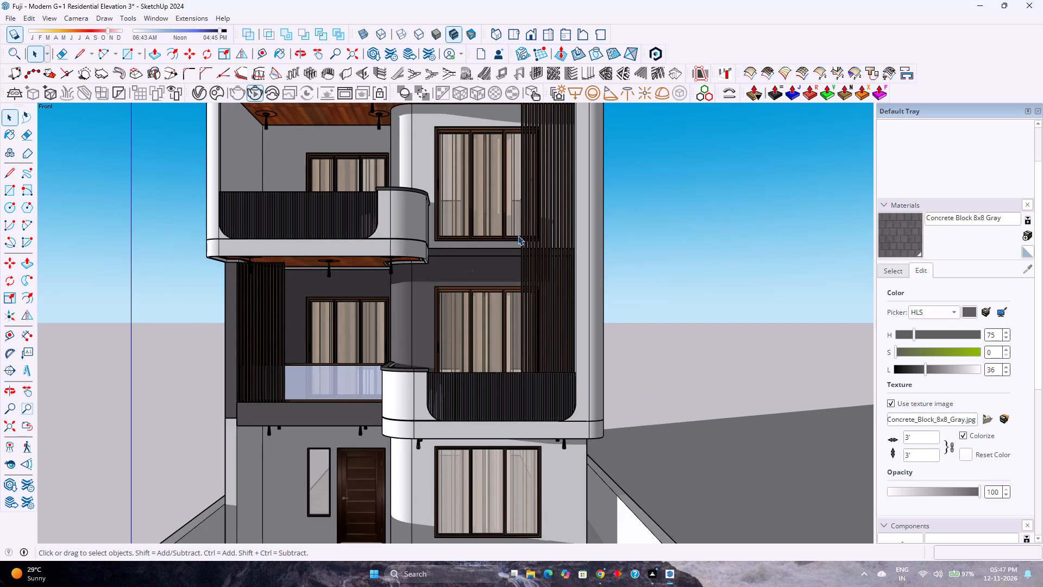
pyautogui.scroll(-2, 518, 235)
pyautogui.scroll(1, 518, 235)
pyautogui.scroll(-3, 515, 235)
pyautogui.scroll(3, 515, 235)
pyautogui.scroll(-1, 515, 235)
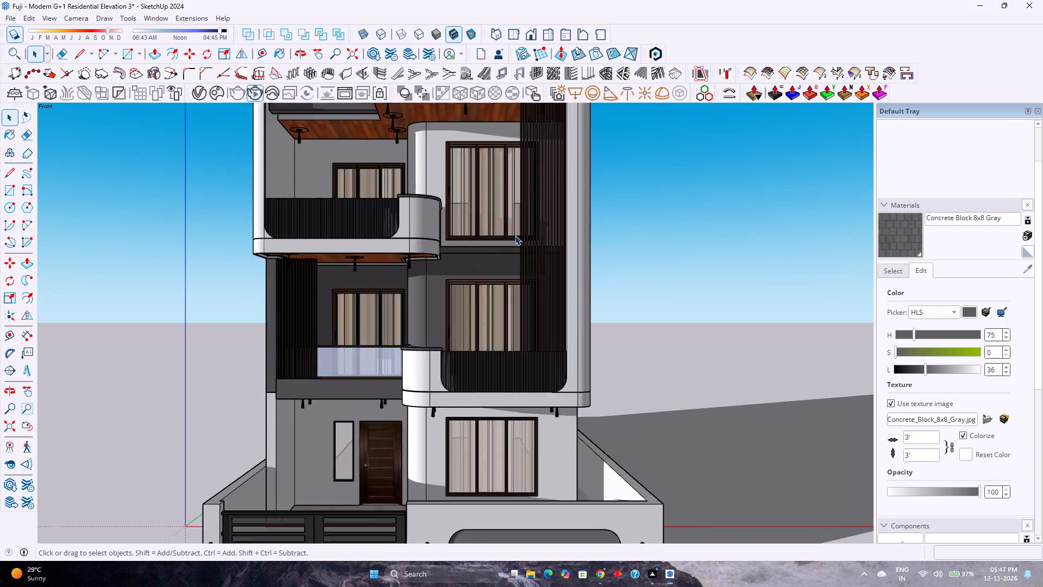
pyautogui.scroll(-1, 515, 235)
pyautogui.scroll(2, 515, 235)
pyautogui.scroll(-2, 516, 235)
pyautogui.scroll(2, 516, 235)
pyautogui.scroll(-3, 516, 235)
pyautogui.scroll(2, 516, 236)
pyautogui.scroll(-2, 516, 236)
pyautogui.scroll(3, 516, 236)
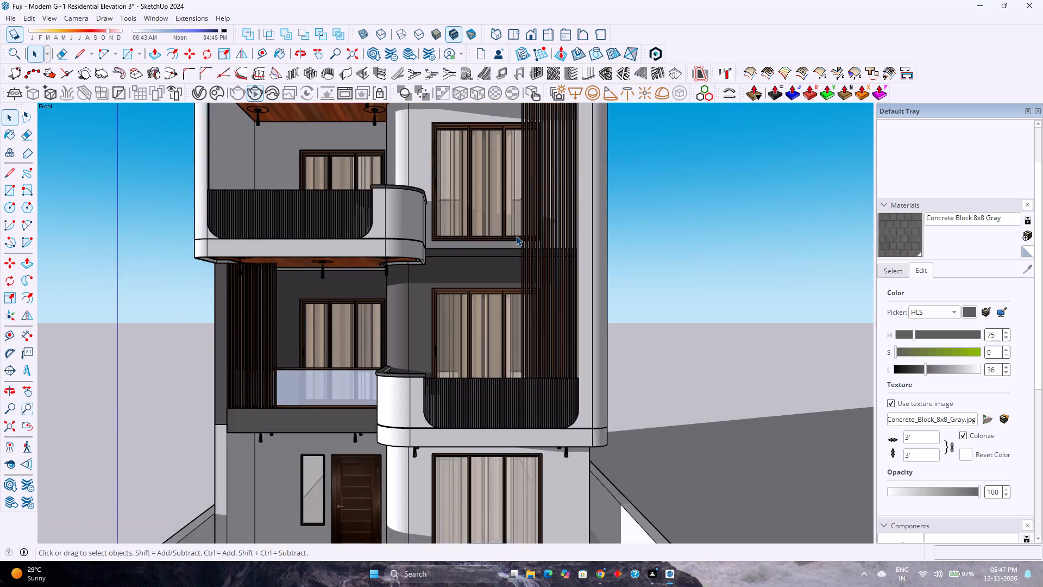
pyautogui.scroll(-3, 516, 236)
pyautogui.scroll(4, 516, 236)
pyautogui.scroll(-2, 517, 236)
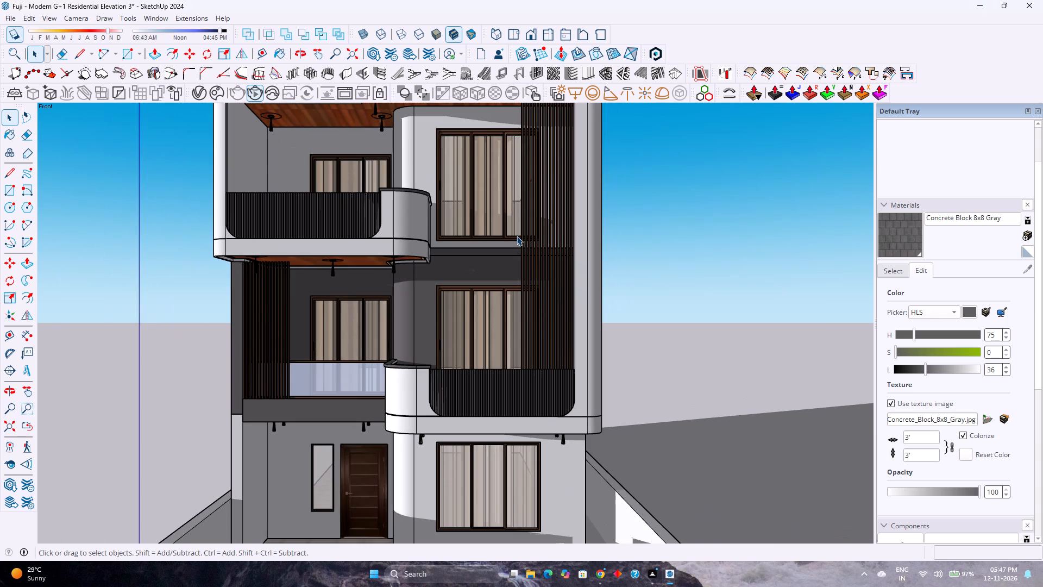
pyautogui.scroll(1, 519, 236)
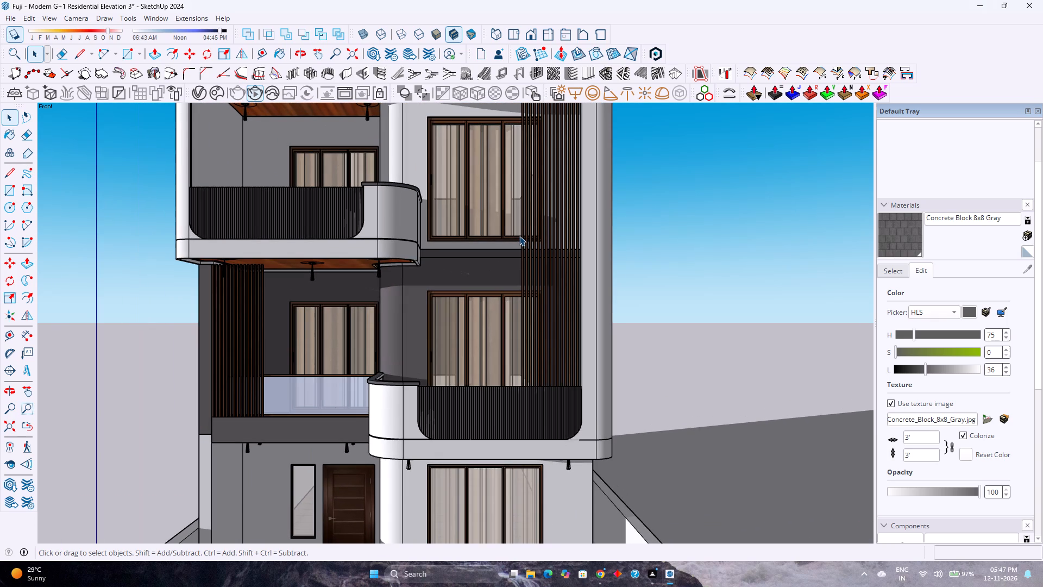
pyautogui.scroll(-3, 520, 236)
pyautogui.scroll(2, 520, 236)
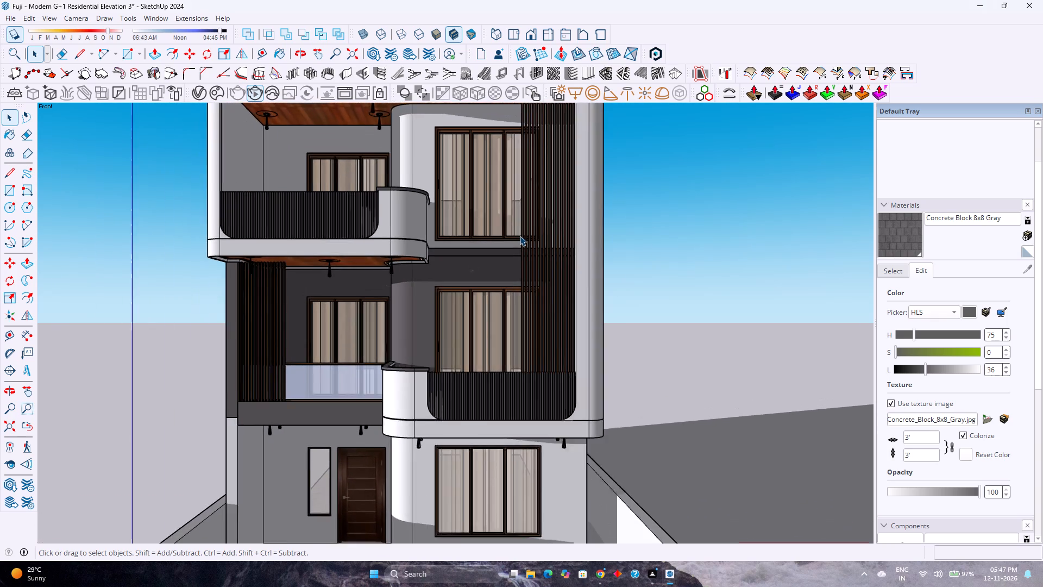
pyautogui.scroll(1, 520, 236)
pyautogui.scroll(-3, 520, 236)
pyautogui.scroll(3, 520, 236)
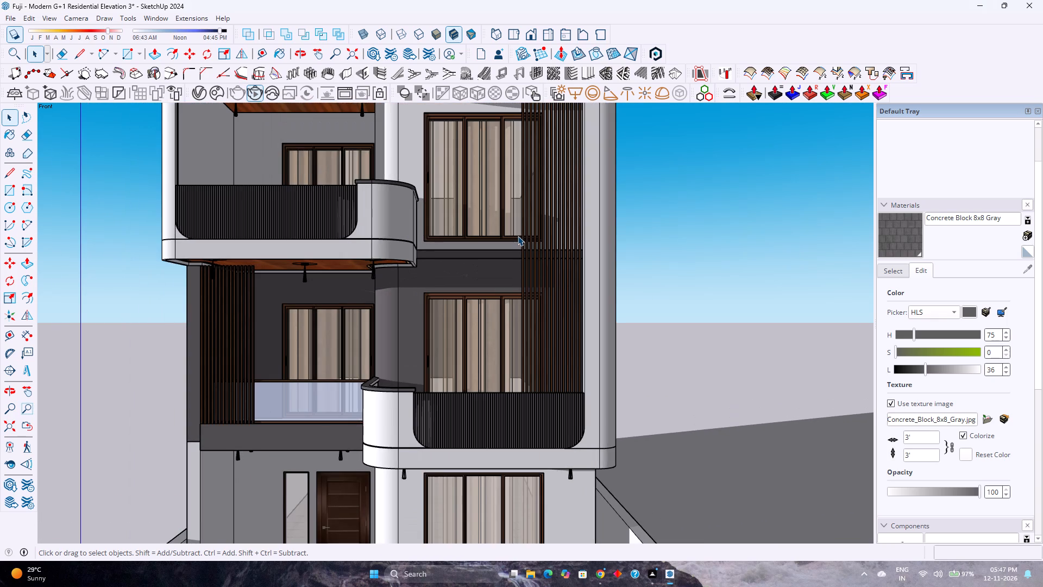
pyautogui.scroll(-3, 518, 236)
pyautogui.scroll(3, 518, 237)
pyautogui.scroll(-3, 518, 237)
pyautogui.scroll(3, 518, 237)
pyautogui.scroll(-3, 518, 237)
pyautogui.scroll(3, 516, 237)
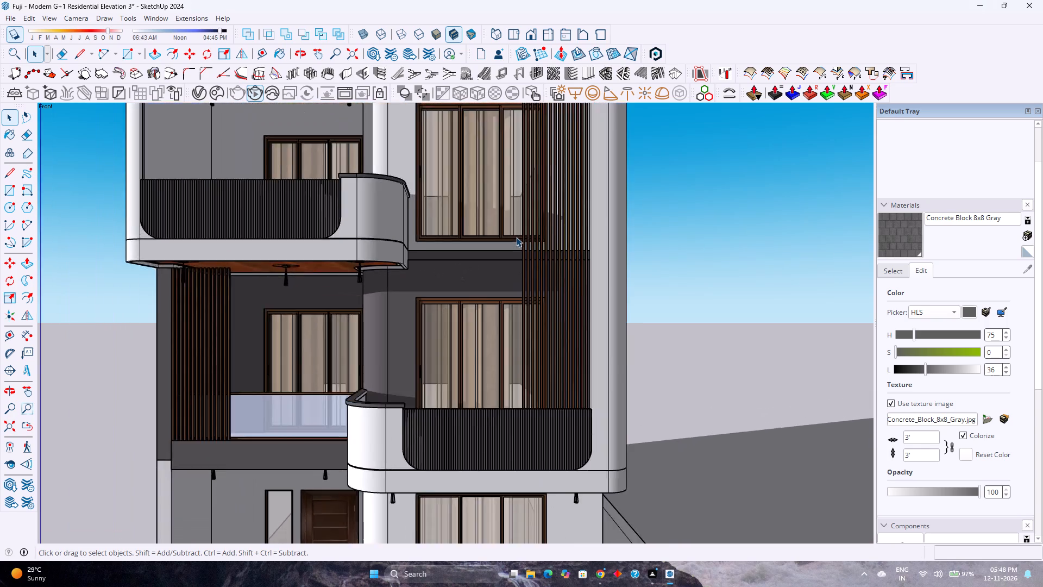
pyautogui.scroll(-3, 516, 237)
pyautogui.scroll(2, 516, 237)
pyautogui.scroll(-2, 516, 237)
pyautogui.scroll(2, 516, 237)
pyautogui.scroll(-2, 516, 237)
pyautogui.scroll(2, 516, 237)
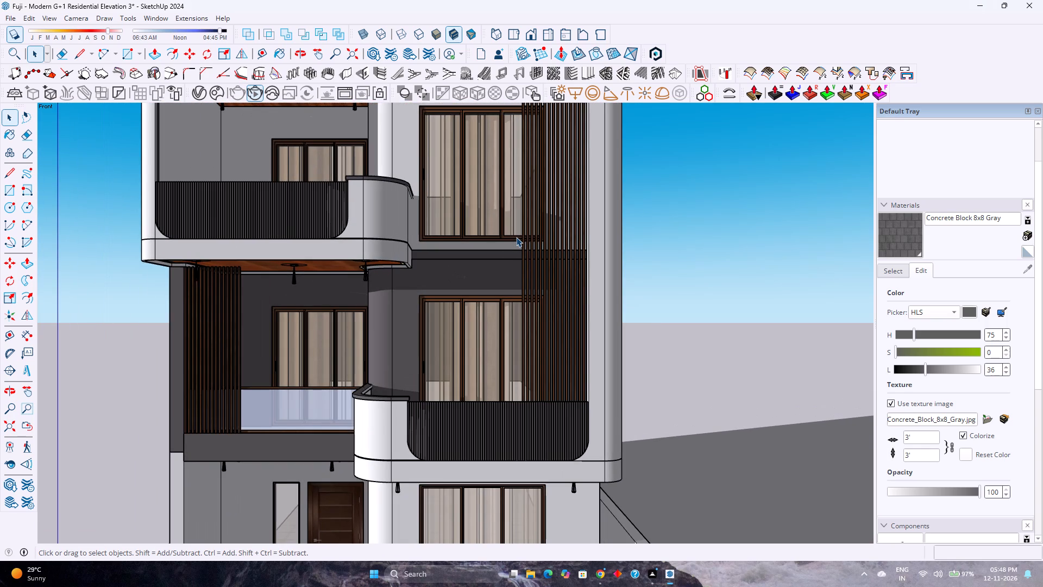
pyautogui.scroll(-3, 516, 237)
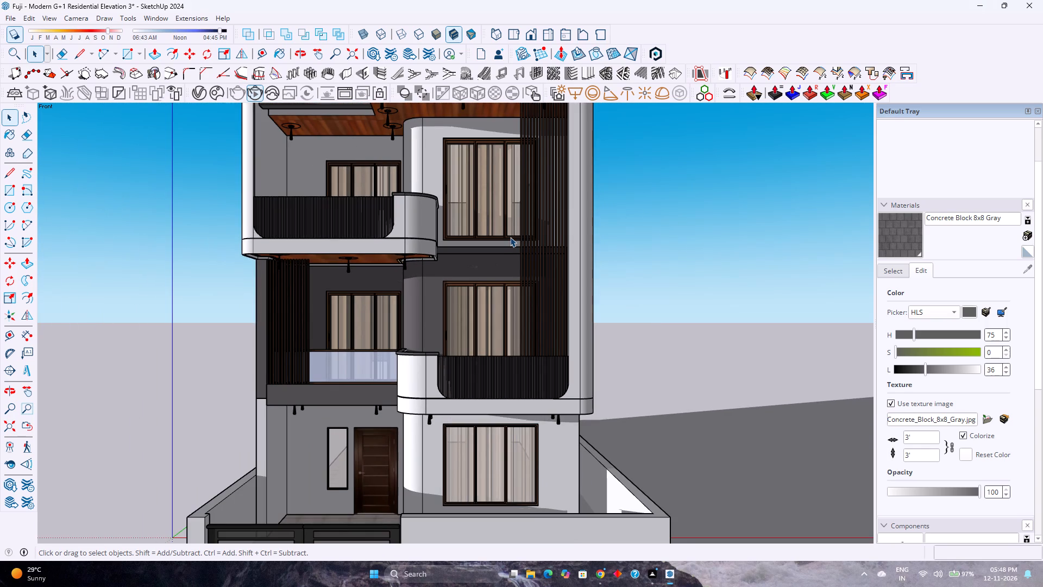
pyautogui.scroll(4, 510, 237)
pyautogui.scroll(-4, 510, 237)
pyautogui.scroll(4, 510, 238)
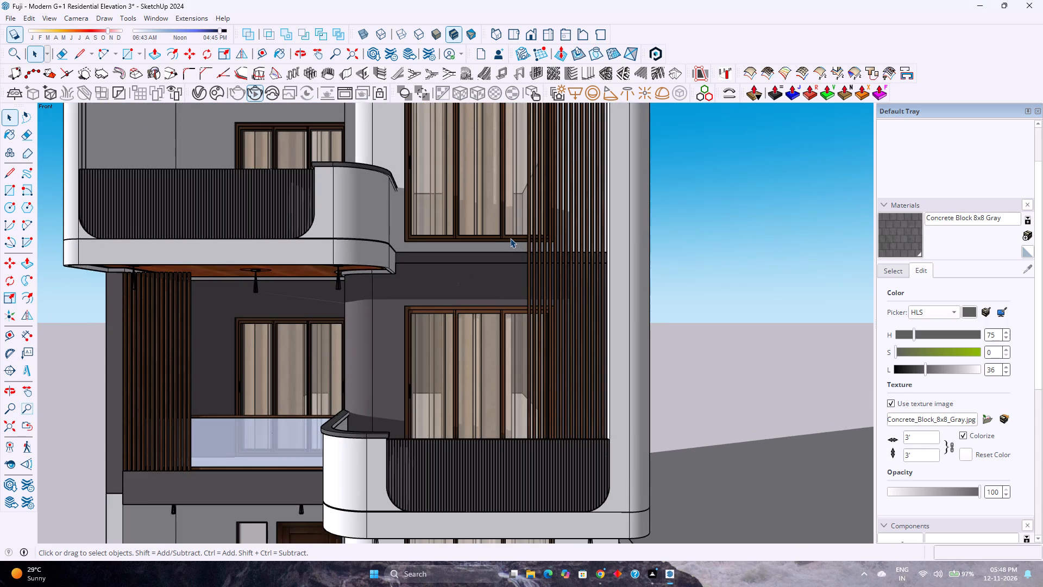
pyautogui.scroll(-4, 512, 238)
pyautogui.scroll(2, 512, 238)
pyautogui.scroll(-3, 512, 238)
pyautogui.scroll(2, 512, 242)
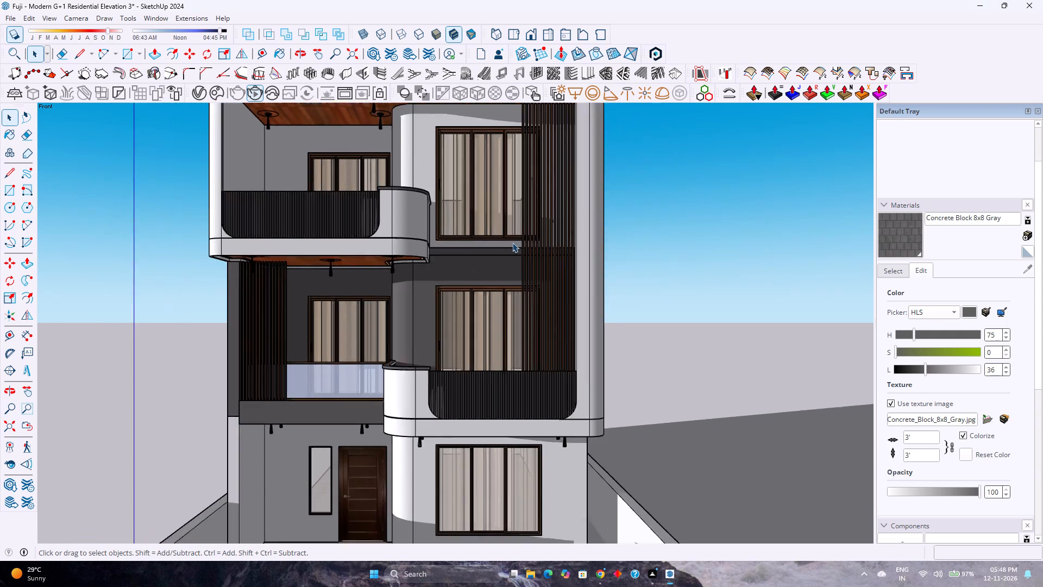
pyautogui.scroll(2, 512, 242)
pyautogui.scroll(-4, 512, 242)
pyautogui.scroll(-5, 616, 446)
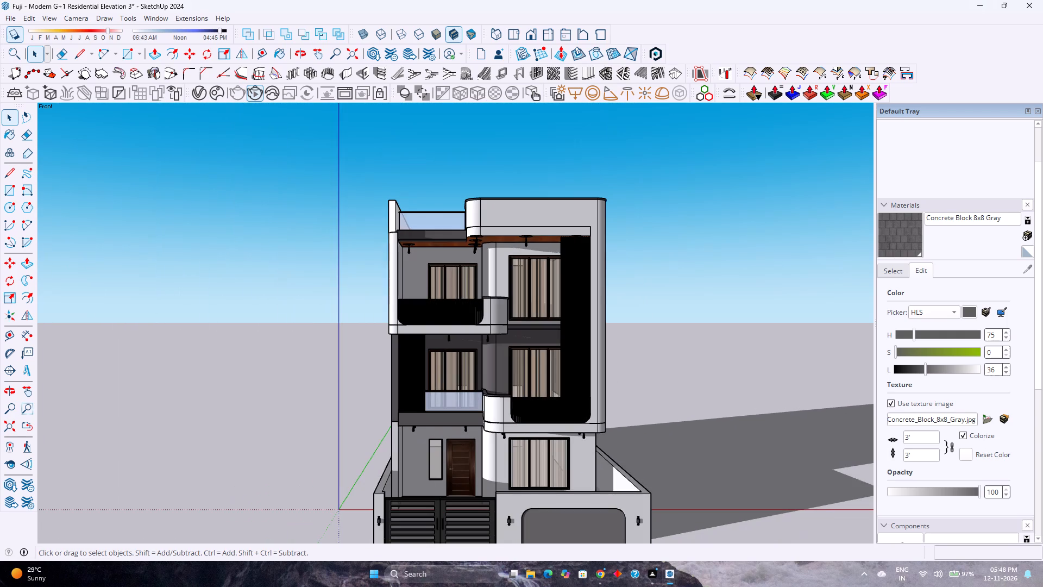
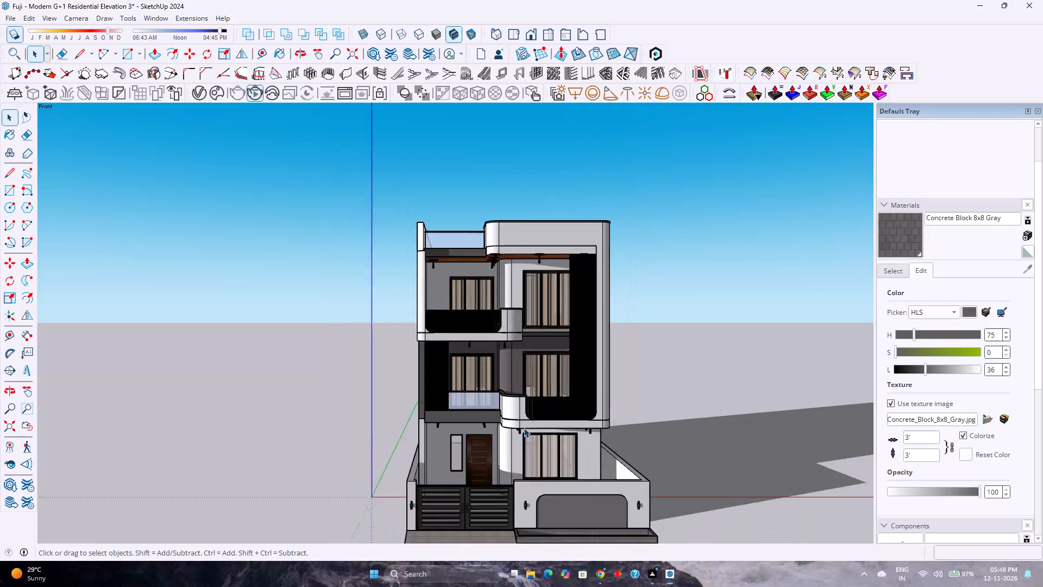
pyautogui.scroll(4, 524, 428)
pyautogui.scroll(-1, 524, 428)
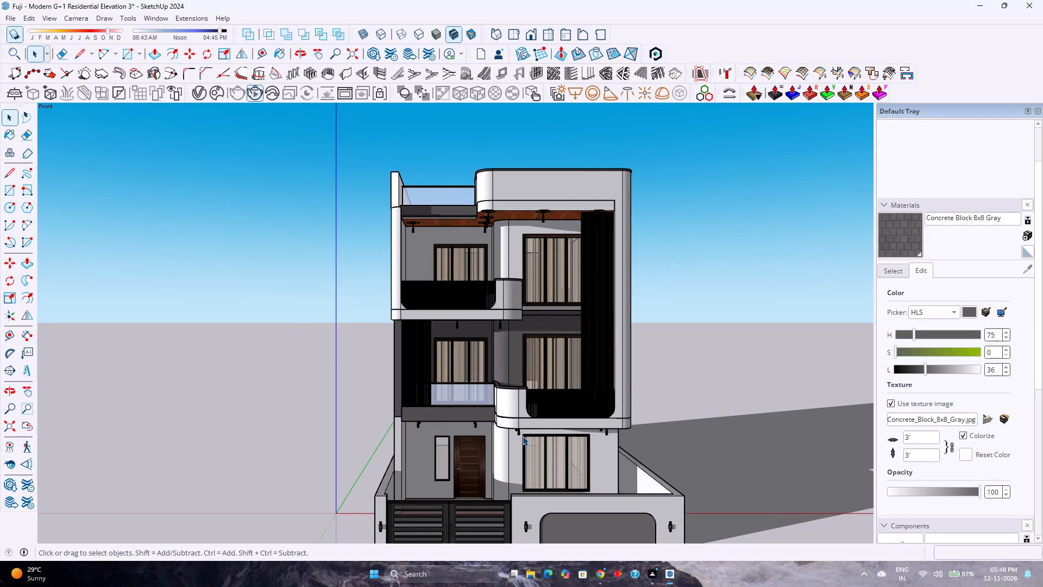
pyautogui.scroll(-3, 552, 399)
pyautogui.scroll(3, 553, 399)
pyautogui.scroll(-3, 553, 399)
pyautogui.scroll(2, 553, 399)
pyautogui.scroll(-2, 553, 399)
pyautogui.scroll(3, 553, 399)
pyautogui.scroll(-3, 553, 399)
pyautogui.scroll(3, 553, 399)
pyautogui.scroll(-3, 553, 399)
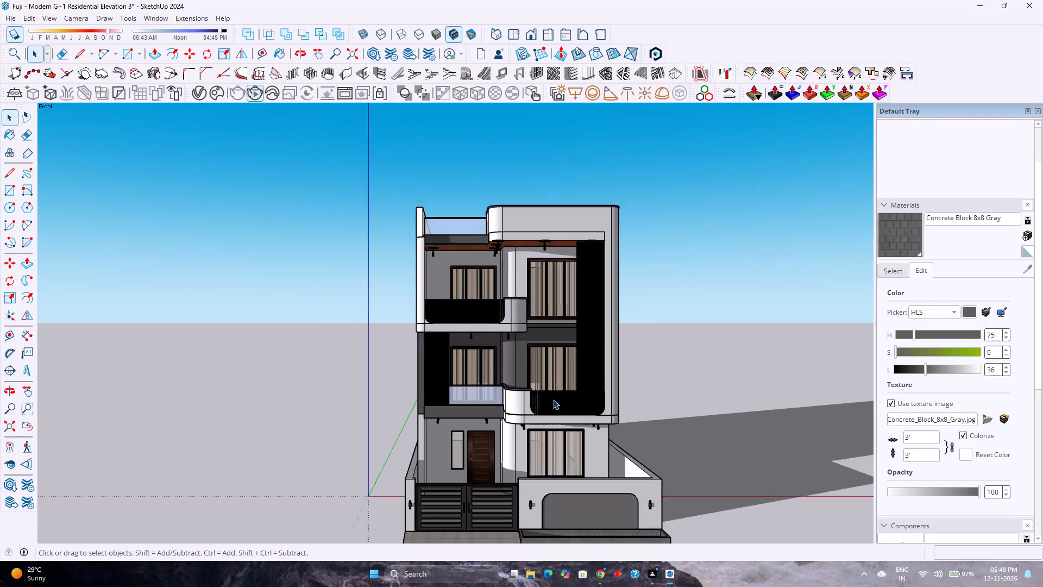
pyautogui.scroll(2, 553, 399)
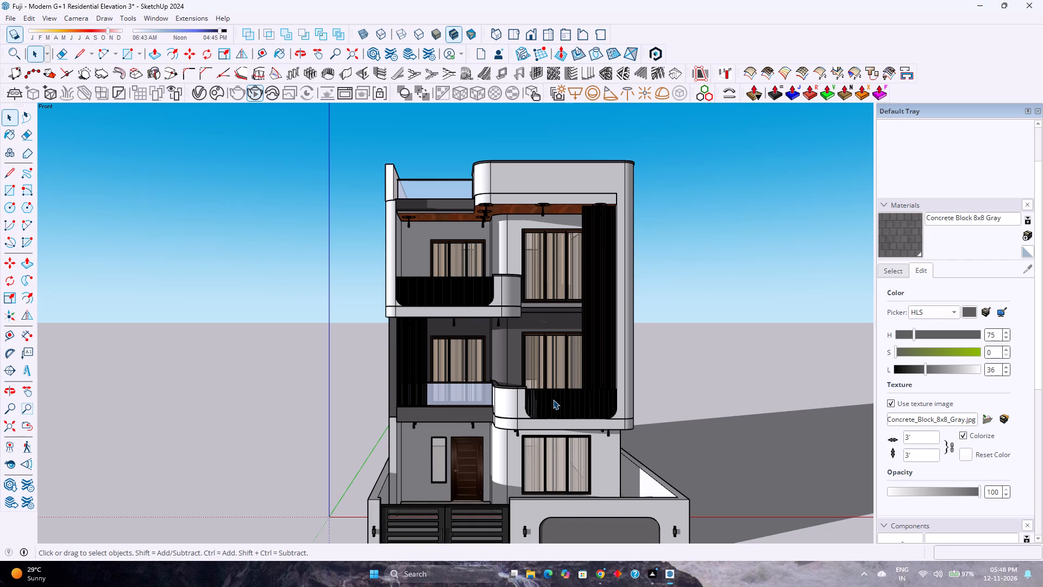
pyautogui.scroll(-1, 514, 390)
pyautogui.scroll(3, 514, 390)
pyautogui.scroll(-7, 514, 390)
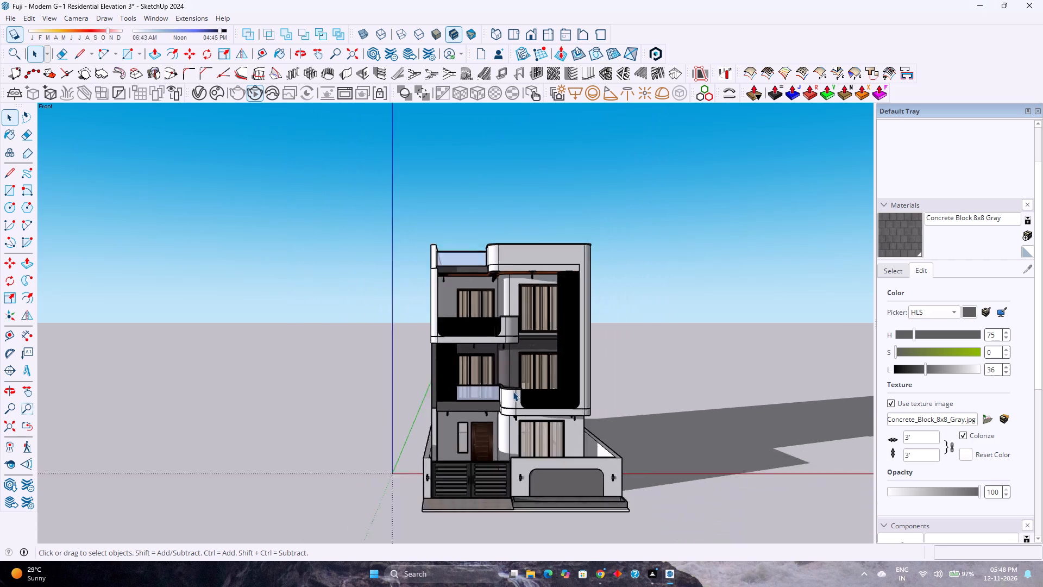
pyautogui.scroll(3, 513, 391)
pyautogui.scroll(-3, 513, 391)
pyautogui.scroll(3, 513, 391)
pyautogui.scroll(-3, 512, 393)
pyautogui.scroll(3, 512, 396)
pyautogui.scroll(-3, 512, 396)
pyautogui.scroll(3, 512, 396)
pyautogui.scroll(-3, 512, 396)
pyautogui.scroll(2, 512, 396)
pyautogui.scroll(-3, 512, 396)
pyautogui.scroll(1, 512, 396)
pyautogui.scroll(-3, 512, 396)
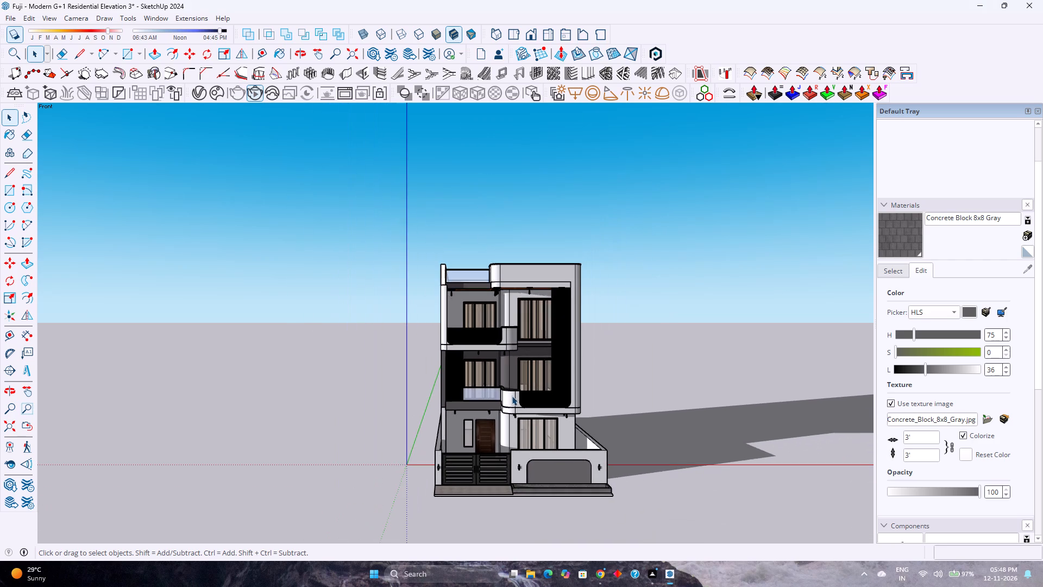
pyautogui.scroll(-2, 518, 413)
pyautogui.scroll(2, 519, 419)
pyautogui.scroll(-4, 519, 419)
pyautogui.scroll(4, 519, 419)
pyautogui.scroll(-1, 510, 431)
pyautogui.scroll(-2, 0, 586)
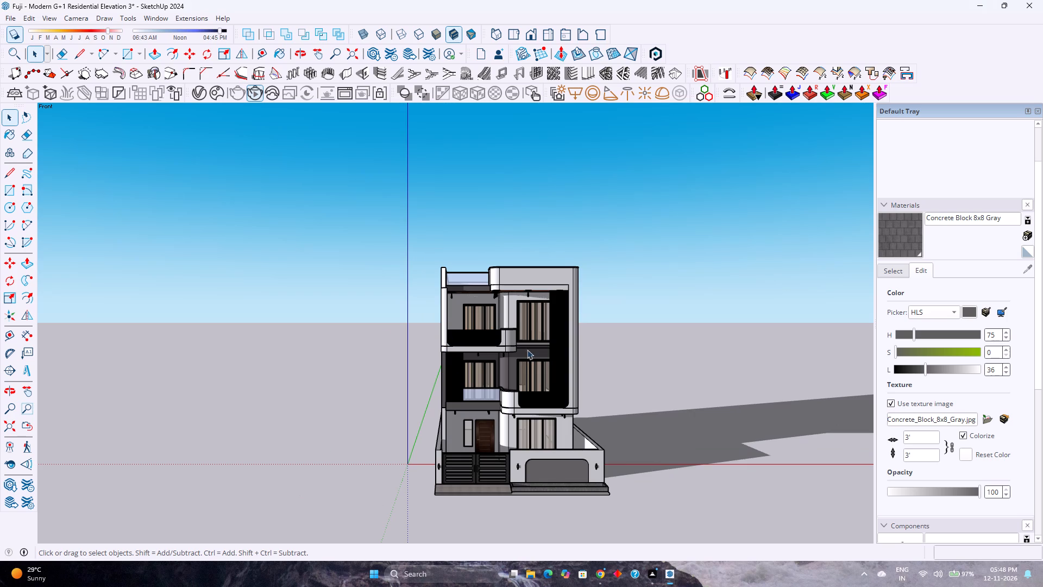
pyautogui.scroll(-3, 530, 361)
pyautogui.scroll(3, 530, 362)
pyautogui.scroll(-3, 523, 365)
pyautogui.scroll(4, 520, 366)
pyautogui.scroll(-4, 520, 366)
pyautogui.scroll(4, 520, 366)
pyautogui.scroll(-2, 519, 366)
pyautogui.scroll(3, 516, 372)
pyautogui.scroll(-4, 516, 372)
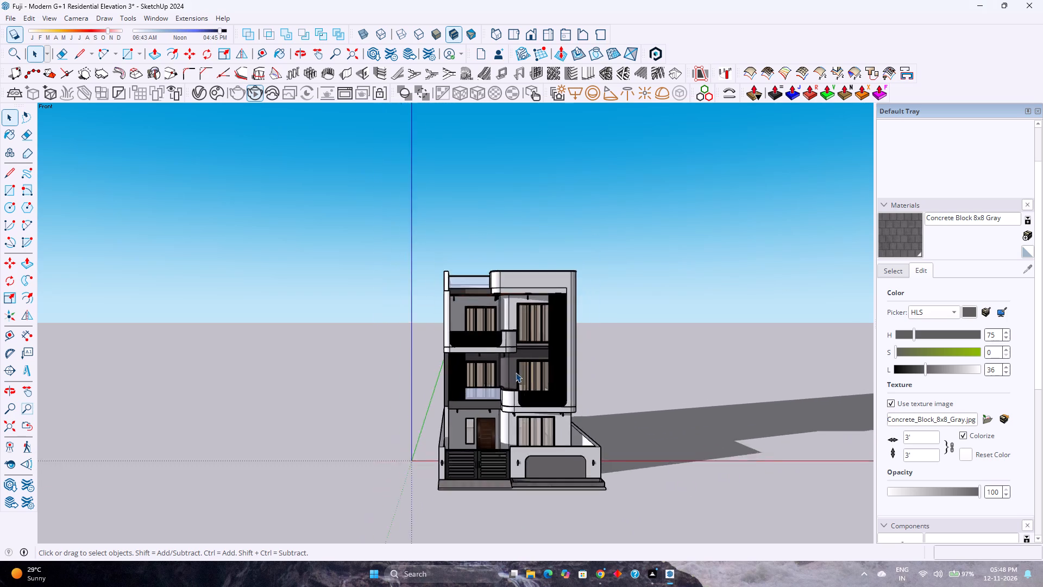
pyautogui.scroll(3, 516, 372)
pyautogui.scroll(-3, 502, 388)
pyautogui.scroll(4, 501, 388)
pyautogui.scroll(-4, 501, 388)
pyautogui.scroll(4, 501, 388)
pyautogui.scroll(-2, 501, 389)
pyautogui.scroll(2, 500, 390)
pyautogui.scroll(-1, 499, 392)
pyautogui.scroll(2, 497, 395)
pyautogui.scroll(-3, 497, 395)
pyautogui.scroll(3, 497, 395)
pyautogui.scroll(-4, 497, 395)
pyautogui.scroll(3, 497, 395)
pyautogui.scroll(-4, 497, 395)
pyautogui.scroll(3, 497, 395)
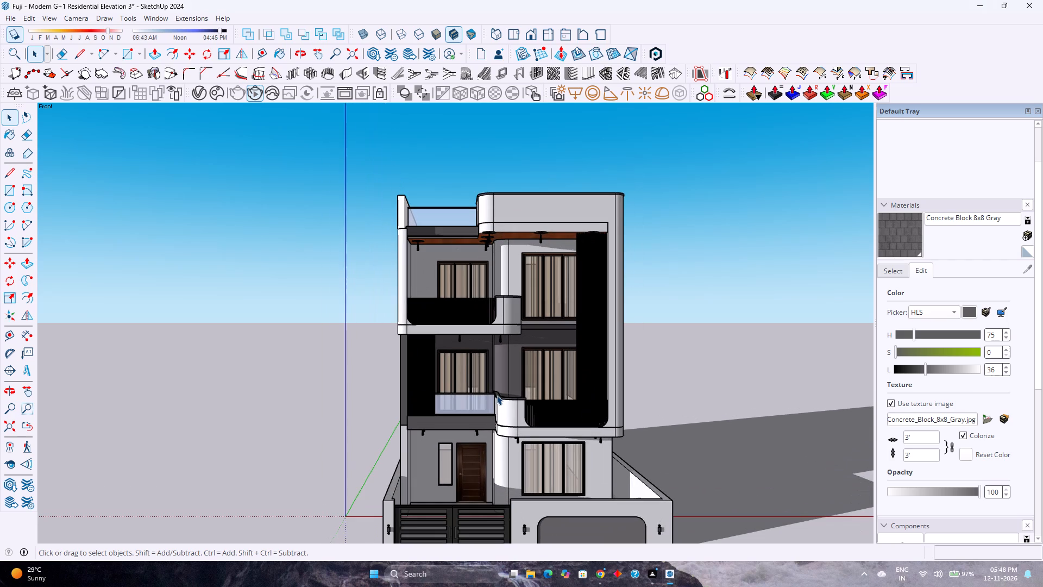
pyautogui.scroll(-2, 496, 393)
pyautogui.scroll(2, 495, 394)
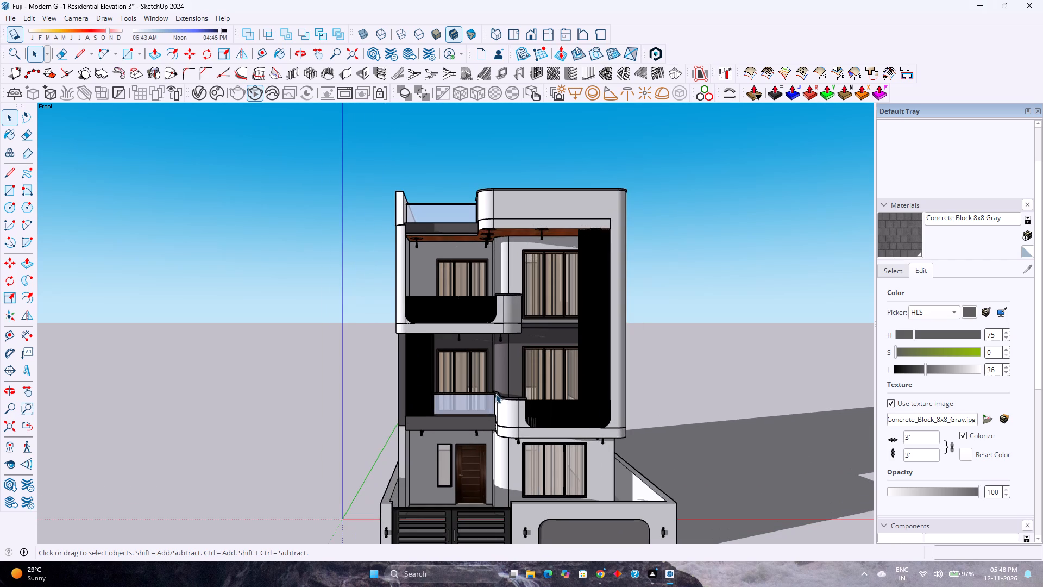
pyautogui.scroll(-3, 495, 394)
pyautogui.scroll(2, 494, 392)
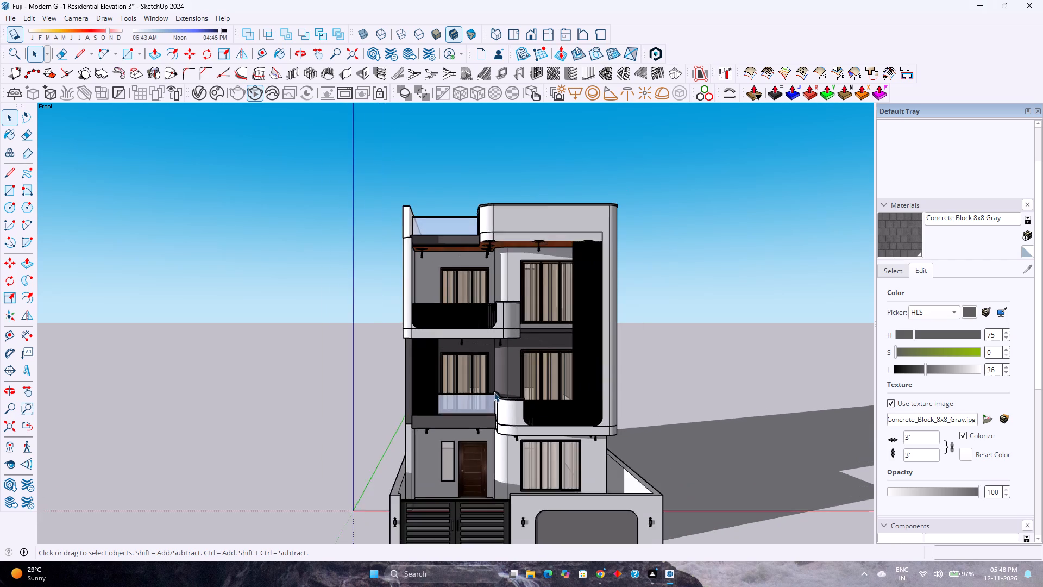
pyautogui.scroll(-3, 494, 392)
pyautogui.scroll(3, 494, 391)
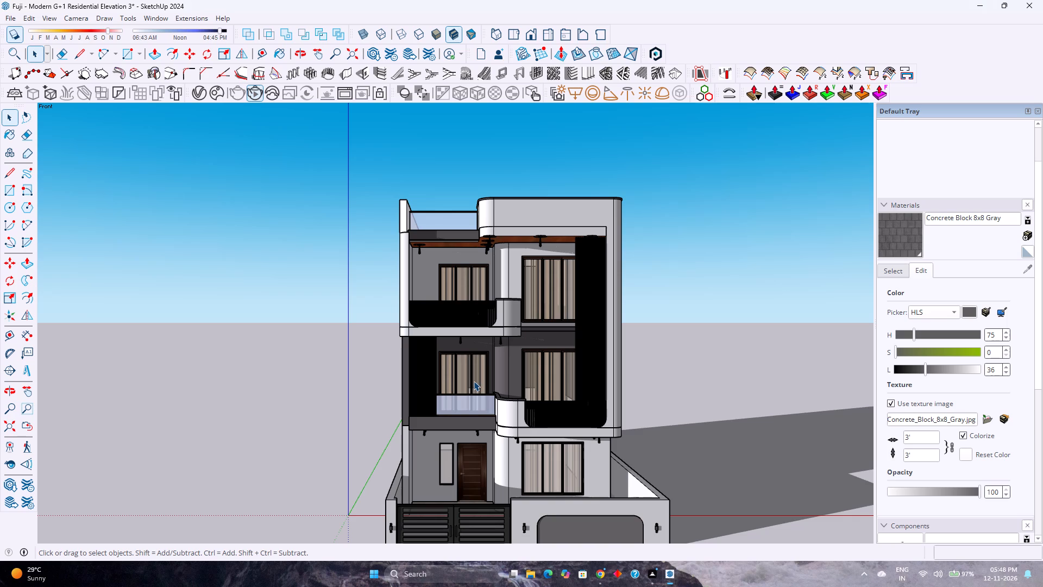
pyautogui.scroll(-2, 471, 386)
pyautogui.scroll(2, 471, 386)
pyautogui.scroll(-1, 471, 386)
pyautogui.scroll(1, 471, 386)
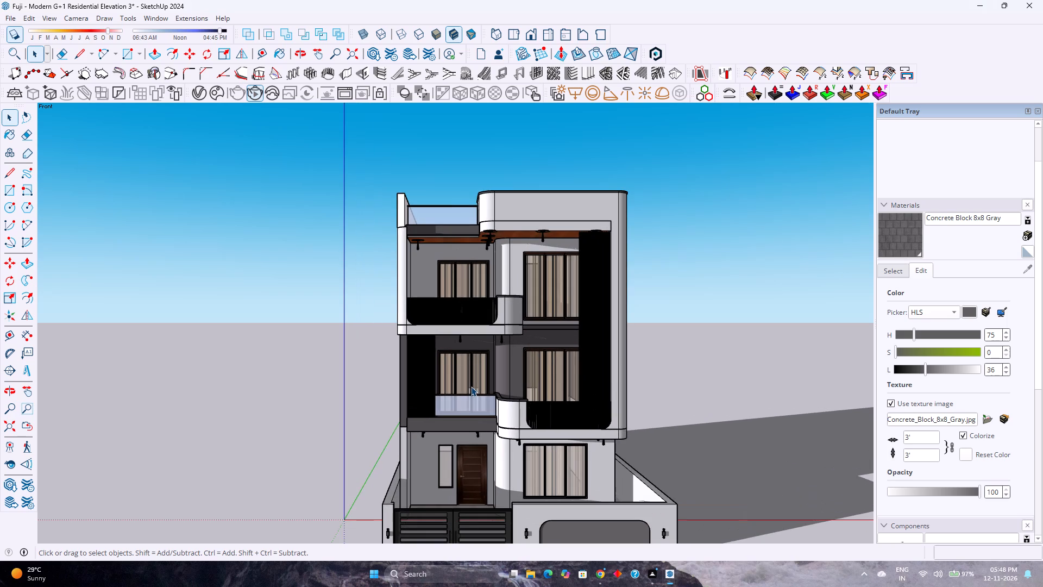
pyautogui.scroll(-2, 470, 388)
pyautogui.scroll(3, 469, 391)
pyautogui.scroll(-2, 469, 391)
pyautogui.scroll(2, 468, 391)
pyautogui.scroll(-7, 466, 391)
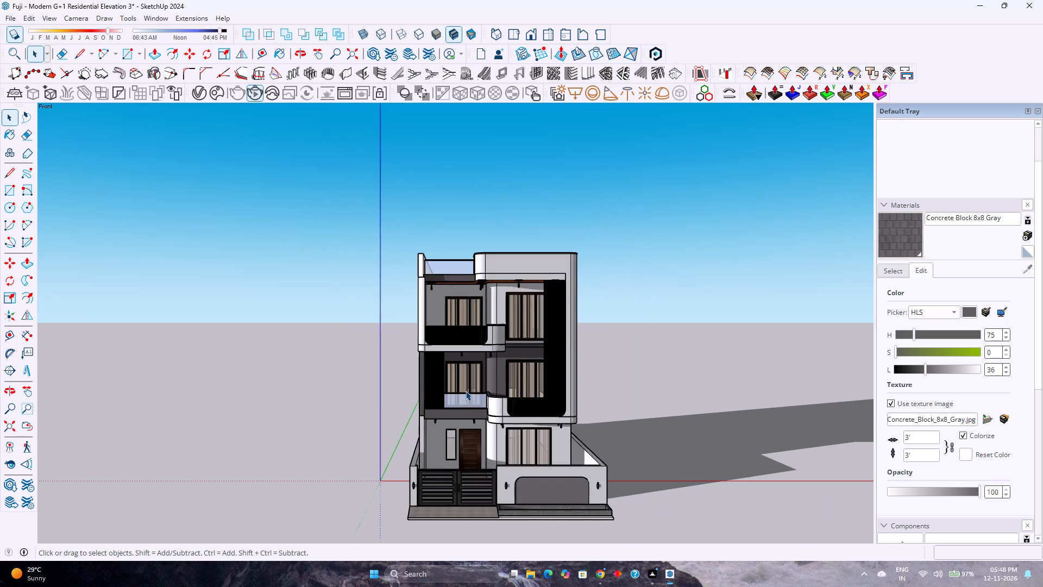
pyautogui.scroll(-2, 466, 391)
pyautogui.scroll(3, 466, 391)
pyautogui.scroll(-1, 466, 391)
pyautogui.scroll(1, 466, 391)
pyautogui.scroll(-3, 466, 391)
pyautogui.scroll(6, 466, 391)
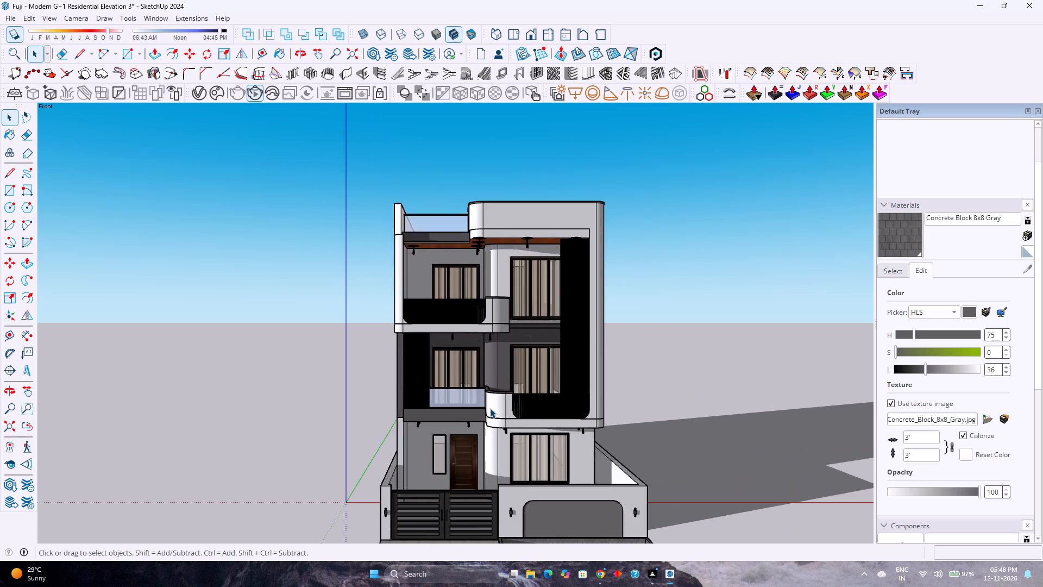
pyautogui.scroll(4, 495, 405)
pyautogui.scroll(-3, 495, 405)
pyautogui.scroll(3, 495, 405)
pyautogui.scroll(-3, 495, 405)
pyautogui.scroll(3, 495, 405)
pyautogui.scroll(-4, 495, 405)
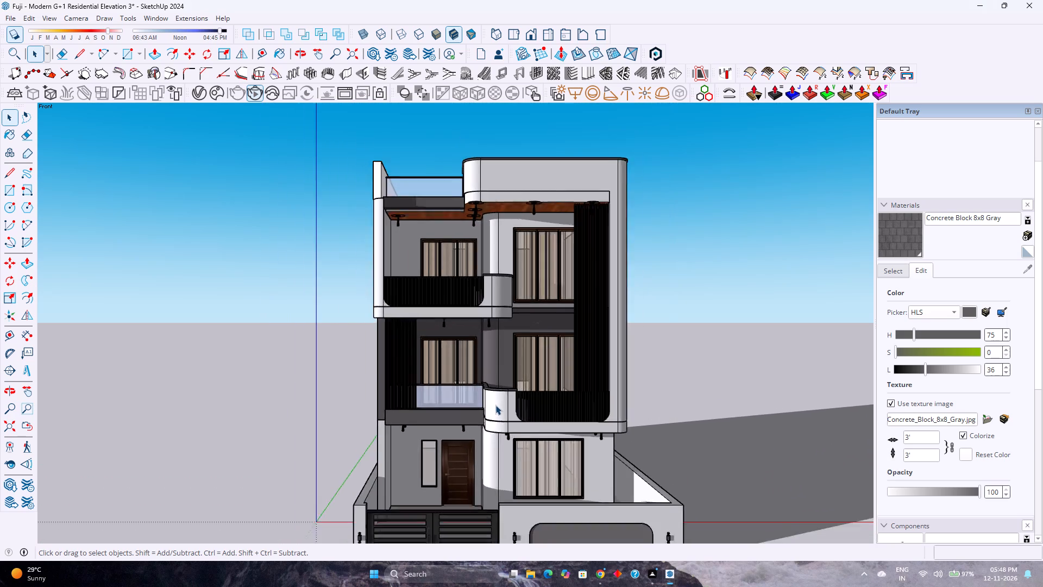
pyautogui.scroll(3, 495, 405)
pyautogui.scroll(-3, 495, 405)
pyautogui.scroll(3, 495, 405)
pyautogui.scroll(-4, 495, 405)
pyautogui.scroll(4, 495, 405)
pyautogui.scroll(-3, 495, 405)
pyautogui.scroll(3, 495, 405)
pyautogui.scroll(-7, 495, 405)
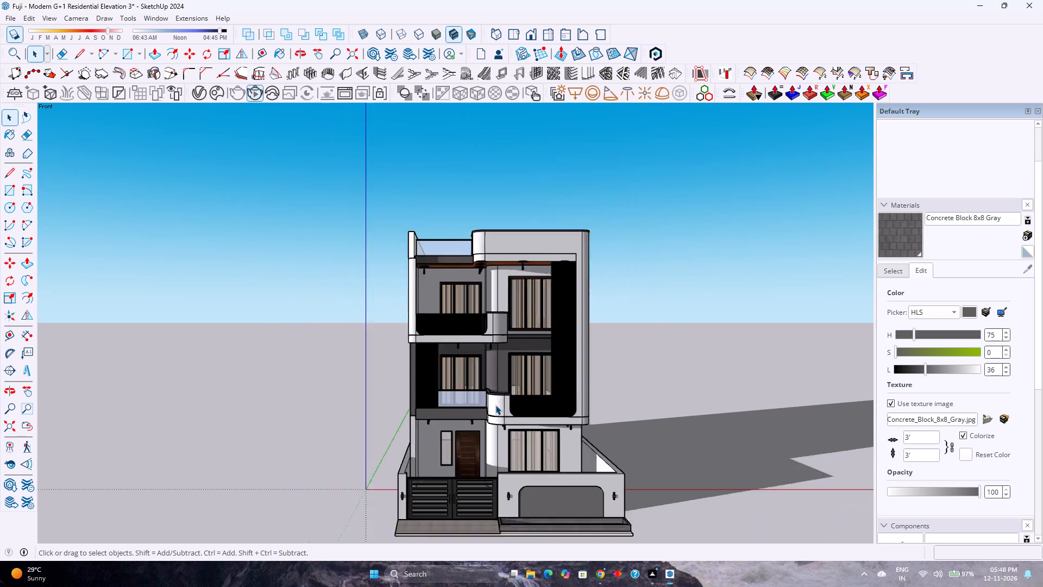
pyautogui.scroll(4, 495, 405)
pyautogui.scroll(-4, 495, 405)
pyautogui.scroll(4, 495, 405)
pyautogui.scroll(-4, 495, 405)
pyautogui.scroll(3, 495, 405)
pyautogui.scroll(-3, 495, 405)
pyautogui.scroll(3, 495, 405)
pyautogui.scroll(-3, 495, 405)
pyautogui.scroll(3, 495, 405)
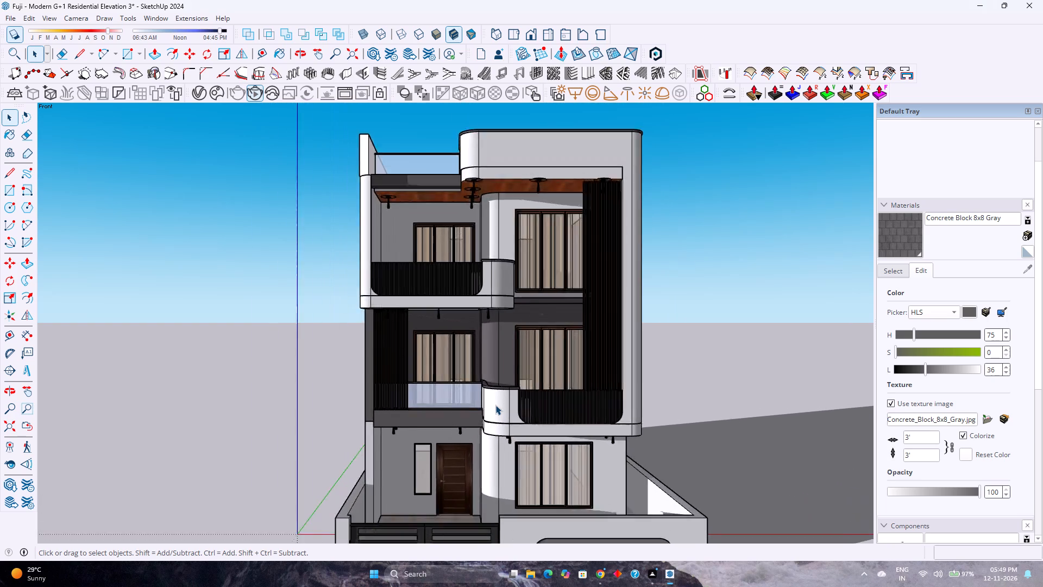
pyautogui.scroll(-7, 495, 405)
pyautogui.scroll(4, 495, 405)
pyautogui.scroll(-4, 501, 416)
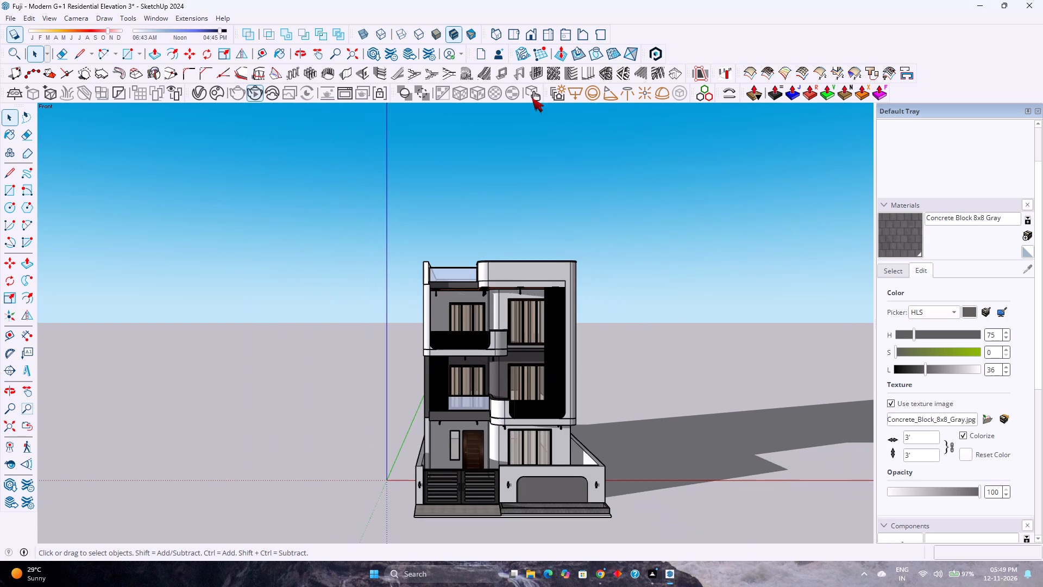
# Set the standard front view and fit the entire residential elevation on the screen.
pyautogui.click(529, 34)
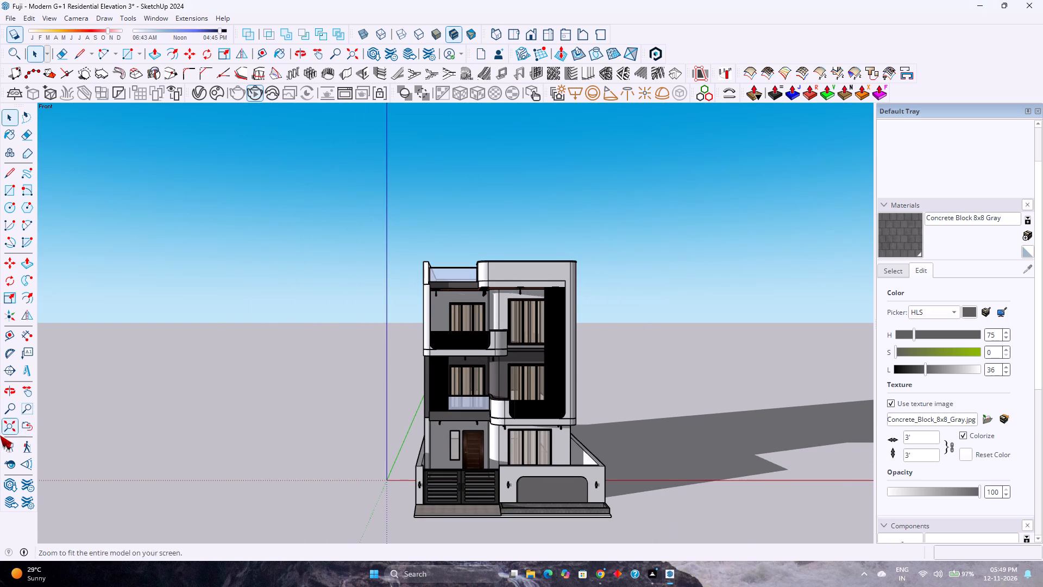
pyautogui.click(4, 429)
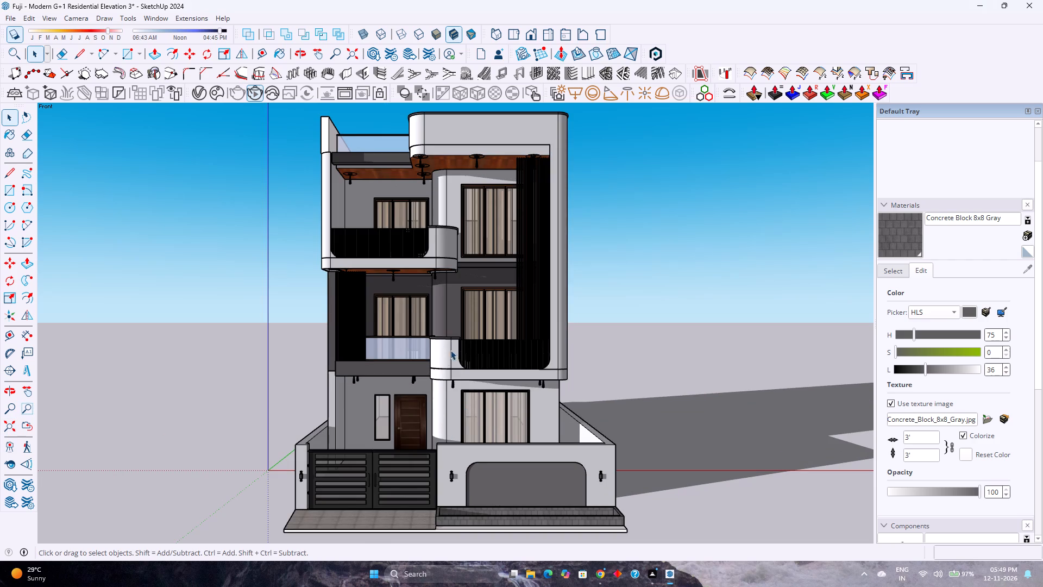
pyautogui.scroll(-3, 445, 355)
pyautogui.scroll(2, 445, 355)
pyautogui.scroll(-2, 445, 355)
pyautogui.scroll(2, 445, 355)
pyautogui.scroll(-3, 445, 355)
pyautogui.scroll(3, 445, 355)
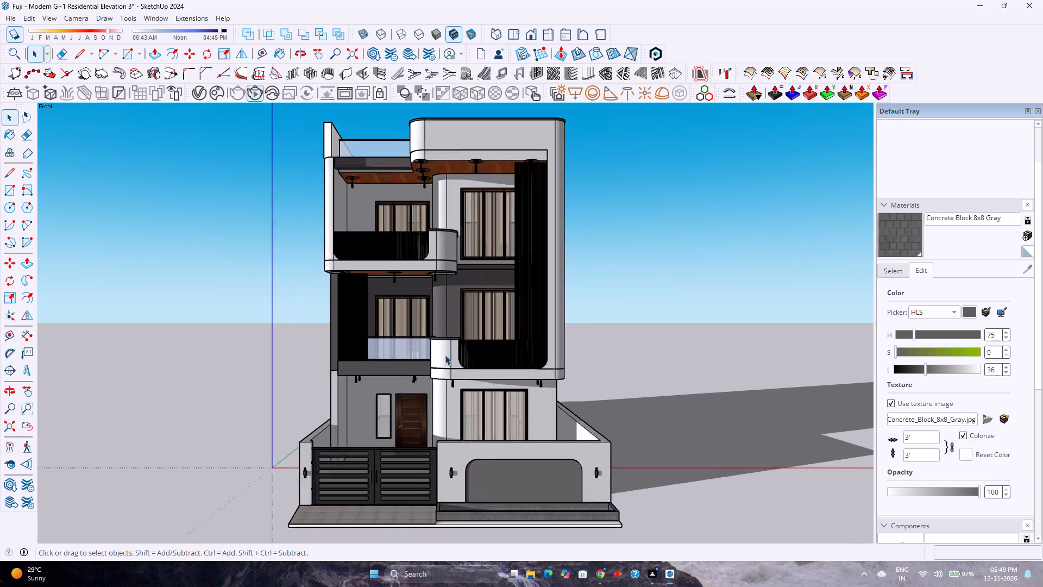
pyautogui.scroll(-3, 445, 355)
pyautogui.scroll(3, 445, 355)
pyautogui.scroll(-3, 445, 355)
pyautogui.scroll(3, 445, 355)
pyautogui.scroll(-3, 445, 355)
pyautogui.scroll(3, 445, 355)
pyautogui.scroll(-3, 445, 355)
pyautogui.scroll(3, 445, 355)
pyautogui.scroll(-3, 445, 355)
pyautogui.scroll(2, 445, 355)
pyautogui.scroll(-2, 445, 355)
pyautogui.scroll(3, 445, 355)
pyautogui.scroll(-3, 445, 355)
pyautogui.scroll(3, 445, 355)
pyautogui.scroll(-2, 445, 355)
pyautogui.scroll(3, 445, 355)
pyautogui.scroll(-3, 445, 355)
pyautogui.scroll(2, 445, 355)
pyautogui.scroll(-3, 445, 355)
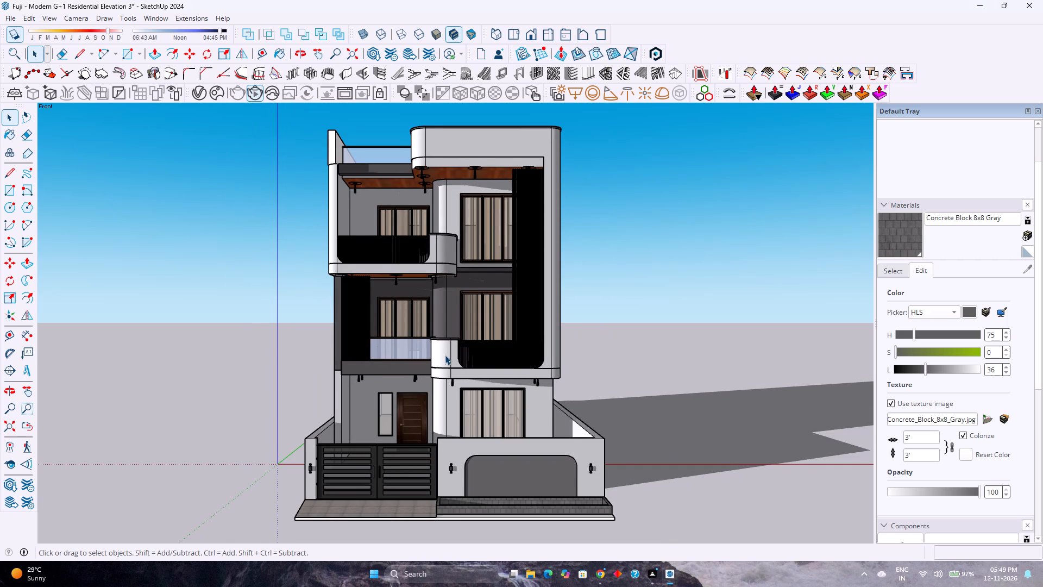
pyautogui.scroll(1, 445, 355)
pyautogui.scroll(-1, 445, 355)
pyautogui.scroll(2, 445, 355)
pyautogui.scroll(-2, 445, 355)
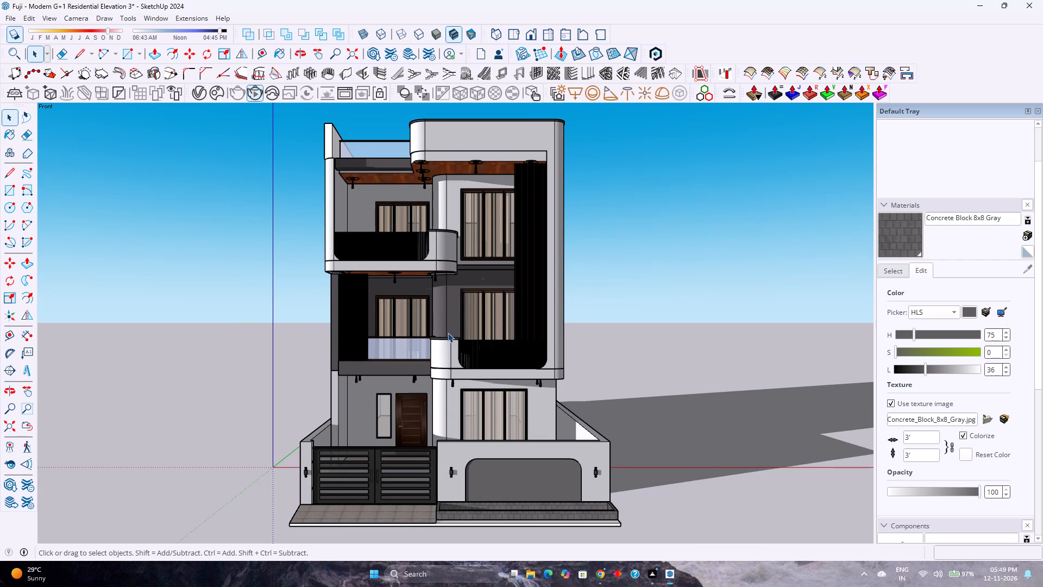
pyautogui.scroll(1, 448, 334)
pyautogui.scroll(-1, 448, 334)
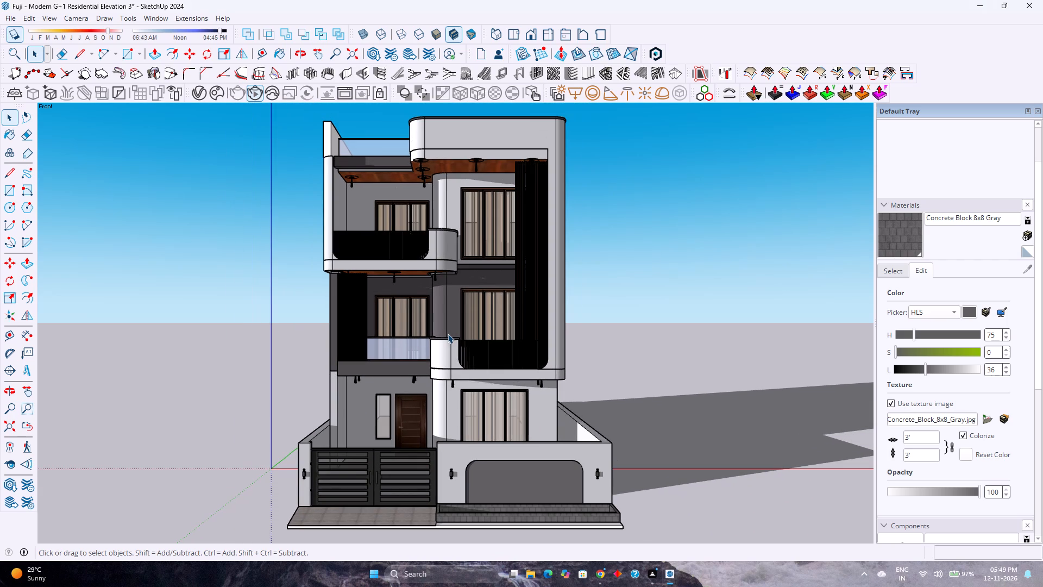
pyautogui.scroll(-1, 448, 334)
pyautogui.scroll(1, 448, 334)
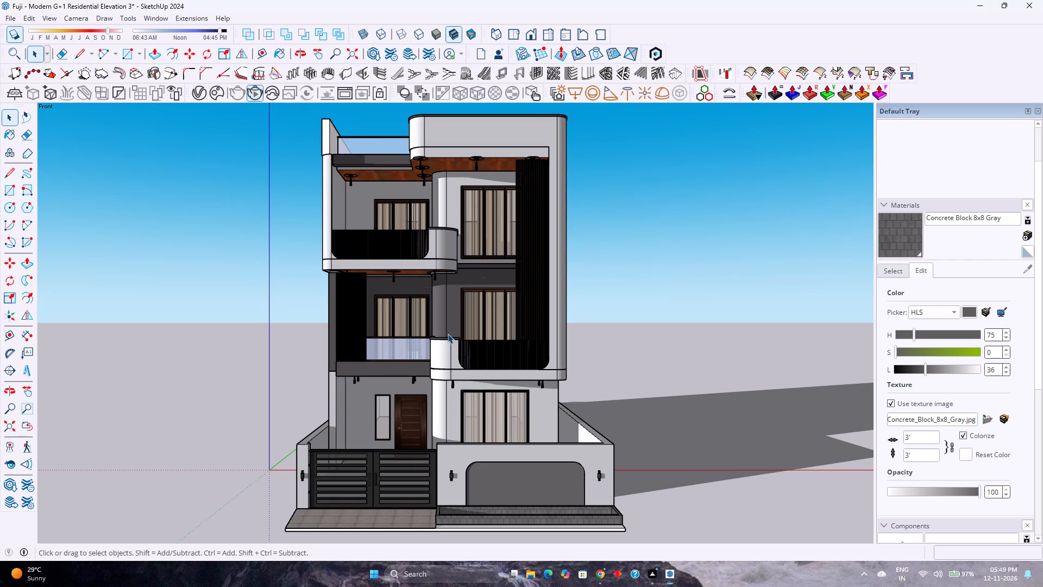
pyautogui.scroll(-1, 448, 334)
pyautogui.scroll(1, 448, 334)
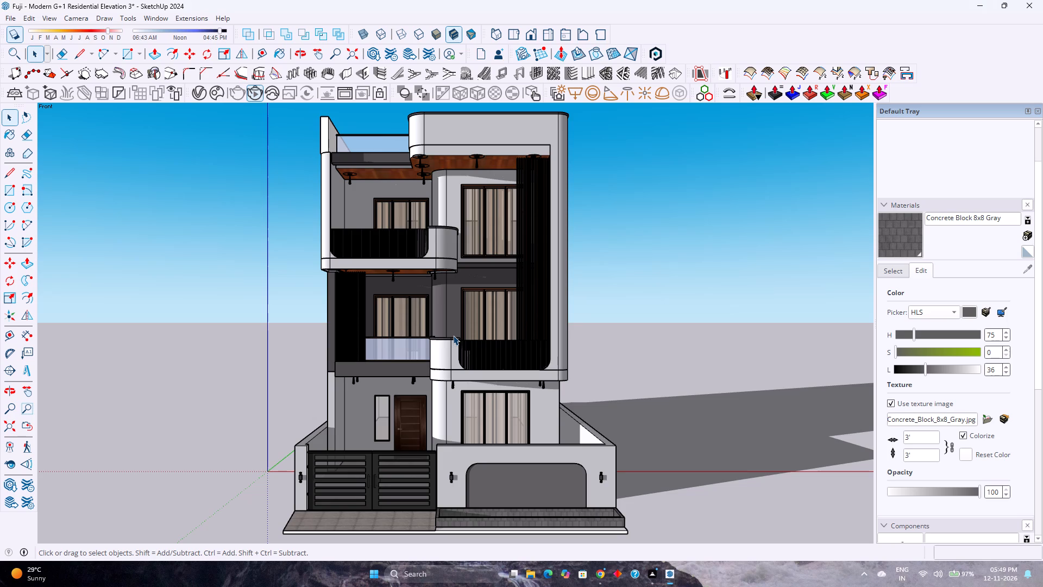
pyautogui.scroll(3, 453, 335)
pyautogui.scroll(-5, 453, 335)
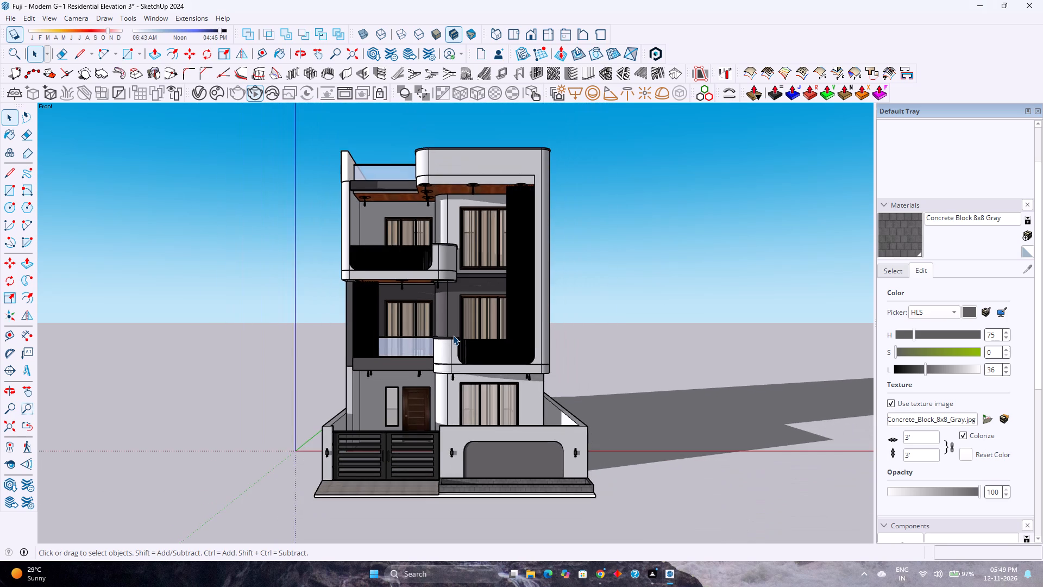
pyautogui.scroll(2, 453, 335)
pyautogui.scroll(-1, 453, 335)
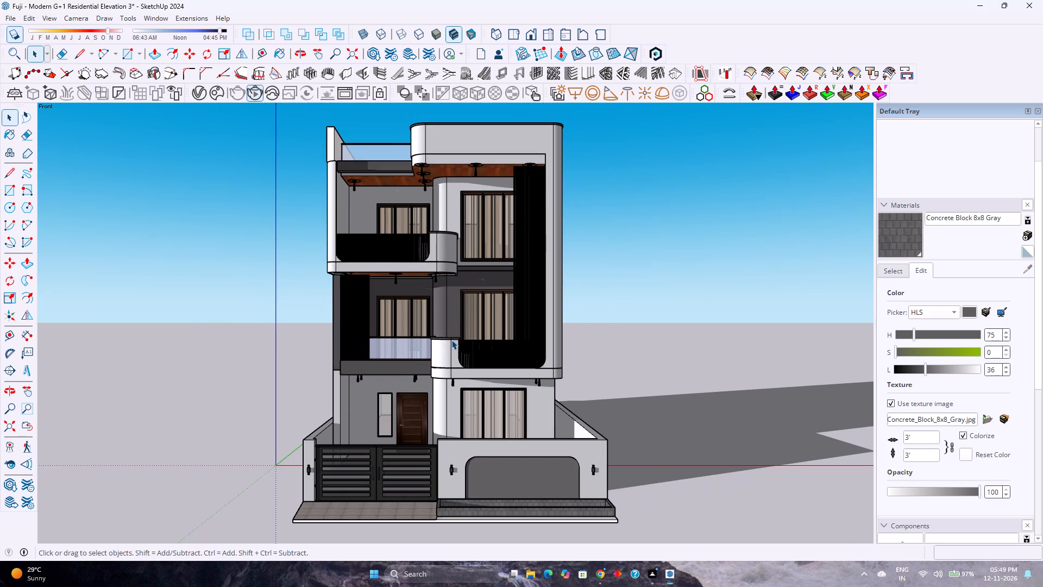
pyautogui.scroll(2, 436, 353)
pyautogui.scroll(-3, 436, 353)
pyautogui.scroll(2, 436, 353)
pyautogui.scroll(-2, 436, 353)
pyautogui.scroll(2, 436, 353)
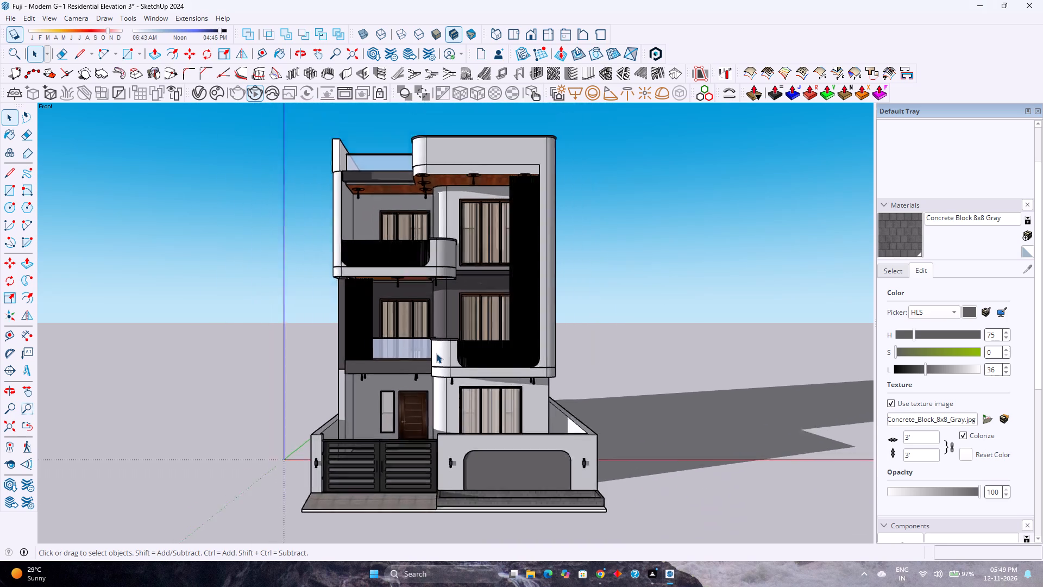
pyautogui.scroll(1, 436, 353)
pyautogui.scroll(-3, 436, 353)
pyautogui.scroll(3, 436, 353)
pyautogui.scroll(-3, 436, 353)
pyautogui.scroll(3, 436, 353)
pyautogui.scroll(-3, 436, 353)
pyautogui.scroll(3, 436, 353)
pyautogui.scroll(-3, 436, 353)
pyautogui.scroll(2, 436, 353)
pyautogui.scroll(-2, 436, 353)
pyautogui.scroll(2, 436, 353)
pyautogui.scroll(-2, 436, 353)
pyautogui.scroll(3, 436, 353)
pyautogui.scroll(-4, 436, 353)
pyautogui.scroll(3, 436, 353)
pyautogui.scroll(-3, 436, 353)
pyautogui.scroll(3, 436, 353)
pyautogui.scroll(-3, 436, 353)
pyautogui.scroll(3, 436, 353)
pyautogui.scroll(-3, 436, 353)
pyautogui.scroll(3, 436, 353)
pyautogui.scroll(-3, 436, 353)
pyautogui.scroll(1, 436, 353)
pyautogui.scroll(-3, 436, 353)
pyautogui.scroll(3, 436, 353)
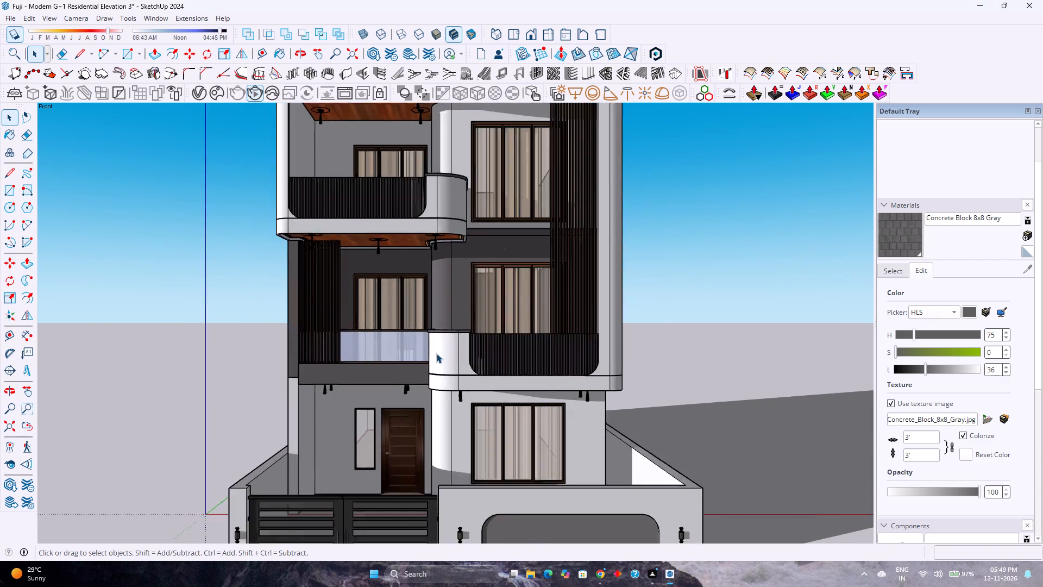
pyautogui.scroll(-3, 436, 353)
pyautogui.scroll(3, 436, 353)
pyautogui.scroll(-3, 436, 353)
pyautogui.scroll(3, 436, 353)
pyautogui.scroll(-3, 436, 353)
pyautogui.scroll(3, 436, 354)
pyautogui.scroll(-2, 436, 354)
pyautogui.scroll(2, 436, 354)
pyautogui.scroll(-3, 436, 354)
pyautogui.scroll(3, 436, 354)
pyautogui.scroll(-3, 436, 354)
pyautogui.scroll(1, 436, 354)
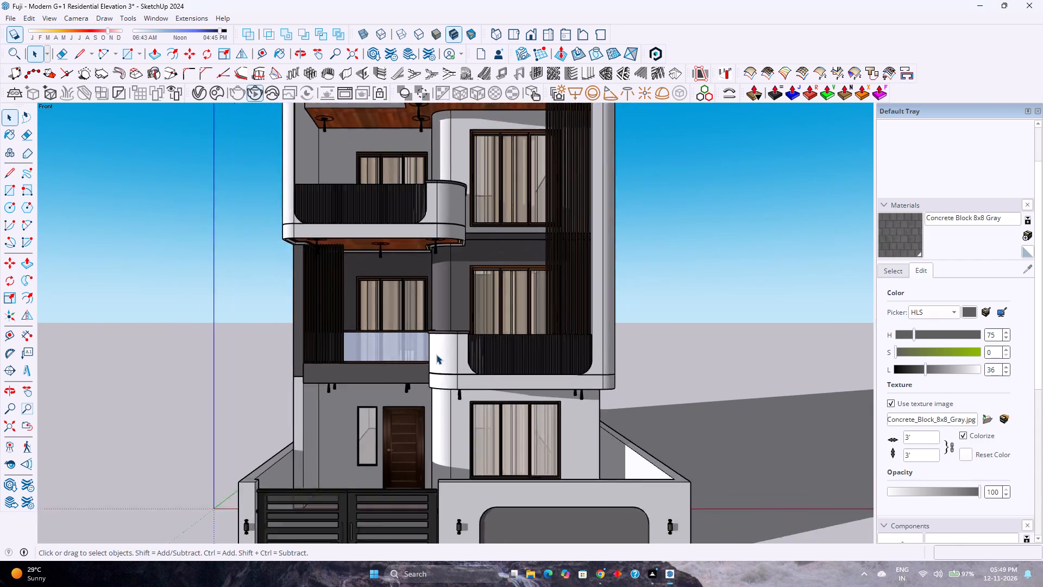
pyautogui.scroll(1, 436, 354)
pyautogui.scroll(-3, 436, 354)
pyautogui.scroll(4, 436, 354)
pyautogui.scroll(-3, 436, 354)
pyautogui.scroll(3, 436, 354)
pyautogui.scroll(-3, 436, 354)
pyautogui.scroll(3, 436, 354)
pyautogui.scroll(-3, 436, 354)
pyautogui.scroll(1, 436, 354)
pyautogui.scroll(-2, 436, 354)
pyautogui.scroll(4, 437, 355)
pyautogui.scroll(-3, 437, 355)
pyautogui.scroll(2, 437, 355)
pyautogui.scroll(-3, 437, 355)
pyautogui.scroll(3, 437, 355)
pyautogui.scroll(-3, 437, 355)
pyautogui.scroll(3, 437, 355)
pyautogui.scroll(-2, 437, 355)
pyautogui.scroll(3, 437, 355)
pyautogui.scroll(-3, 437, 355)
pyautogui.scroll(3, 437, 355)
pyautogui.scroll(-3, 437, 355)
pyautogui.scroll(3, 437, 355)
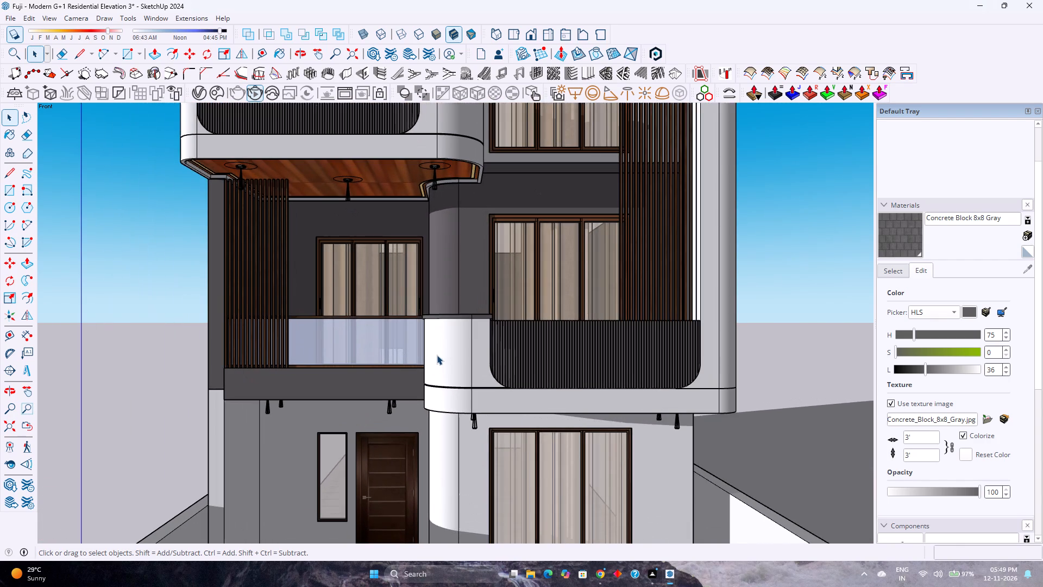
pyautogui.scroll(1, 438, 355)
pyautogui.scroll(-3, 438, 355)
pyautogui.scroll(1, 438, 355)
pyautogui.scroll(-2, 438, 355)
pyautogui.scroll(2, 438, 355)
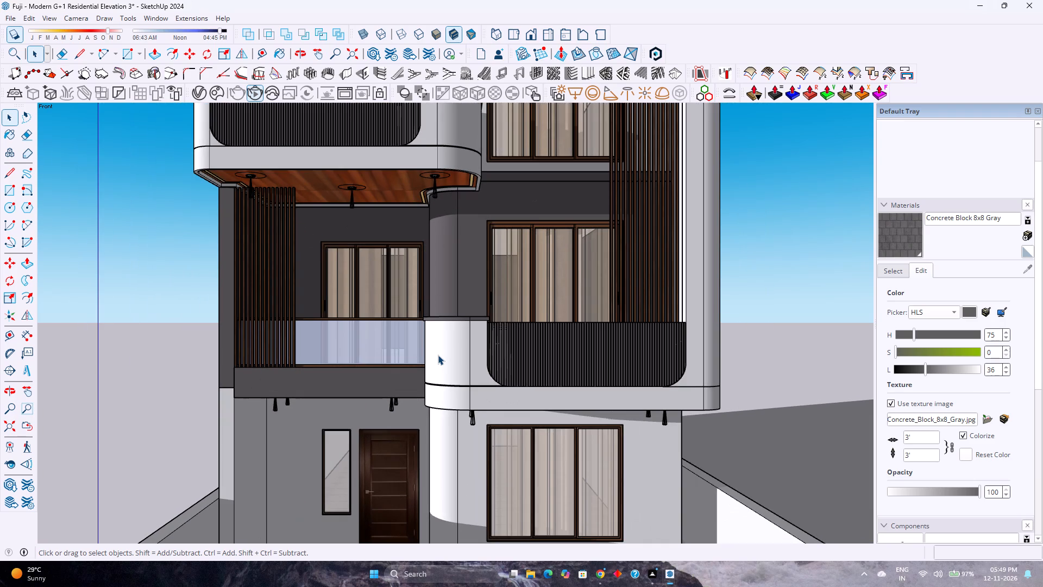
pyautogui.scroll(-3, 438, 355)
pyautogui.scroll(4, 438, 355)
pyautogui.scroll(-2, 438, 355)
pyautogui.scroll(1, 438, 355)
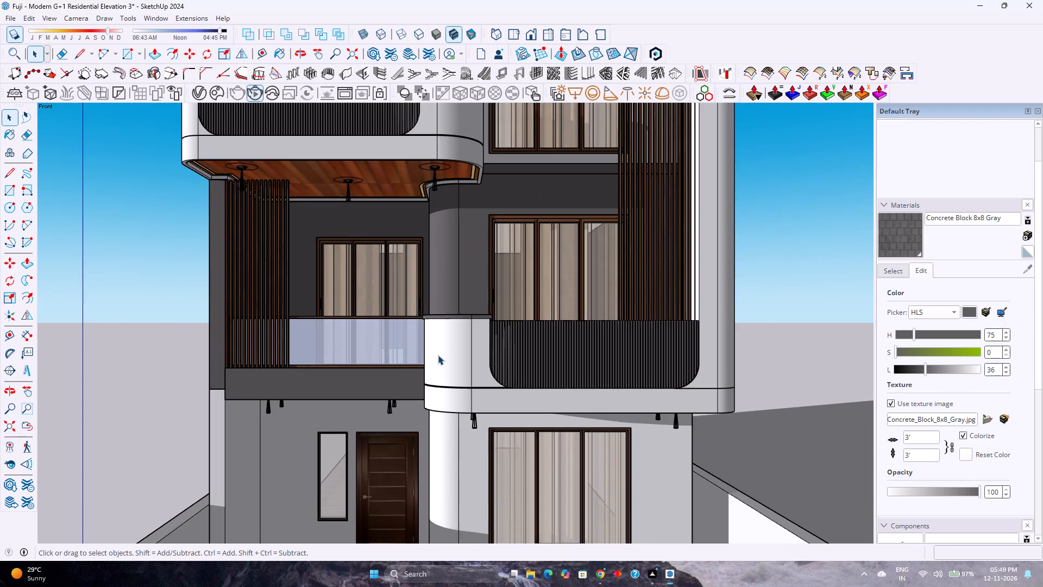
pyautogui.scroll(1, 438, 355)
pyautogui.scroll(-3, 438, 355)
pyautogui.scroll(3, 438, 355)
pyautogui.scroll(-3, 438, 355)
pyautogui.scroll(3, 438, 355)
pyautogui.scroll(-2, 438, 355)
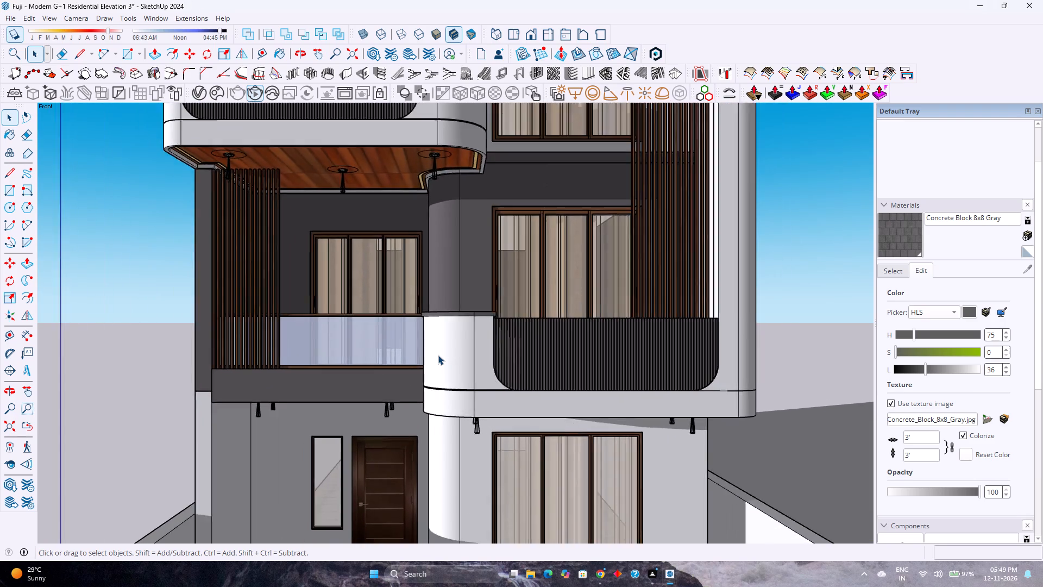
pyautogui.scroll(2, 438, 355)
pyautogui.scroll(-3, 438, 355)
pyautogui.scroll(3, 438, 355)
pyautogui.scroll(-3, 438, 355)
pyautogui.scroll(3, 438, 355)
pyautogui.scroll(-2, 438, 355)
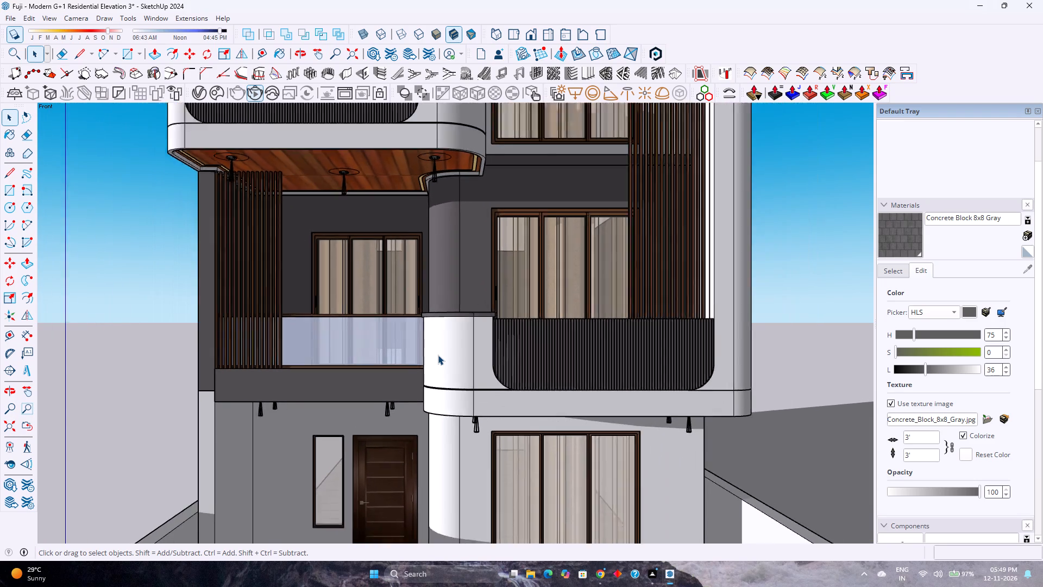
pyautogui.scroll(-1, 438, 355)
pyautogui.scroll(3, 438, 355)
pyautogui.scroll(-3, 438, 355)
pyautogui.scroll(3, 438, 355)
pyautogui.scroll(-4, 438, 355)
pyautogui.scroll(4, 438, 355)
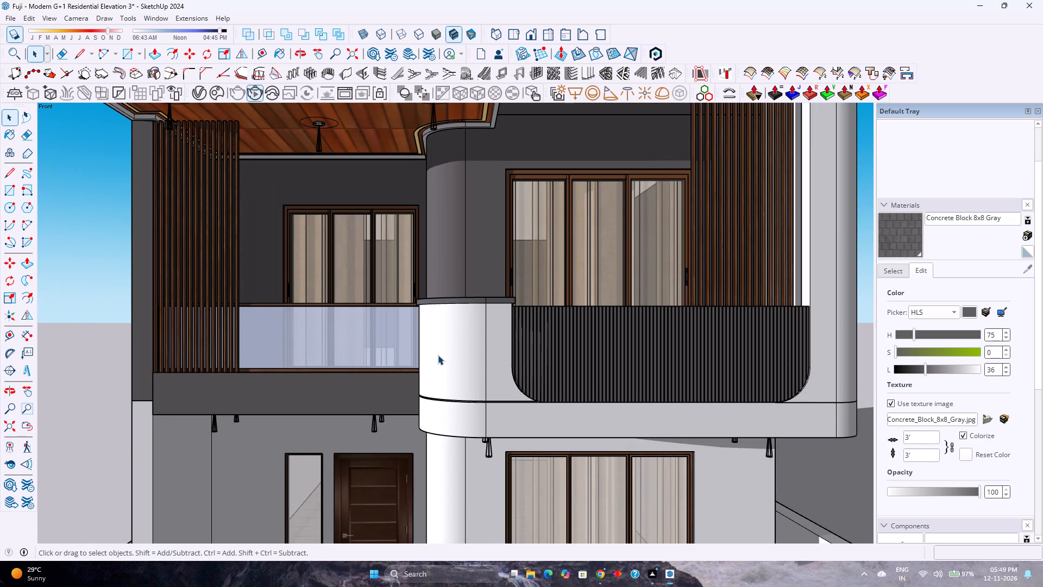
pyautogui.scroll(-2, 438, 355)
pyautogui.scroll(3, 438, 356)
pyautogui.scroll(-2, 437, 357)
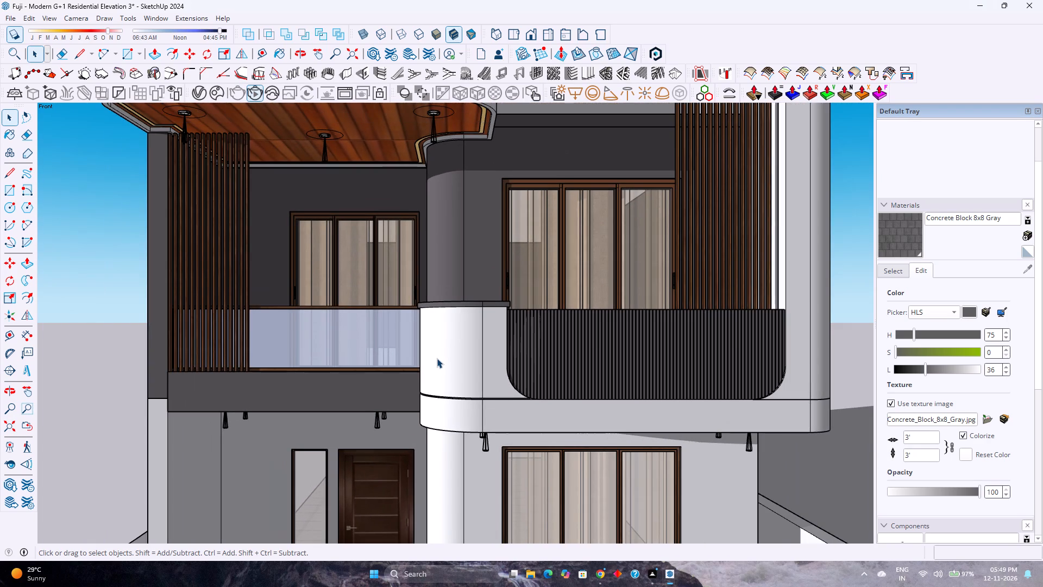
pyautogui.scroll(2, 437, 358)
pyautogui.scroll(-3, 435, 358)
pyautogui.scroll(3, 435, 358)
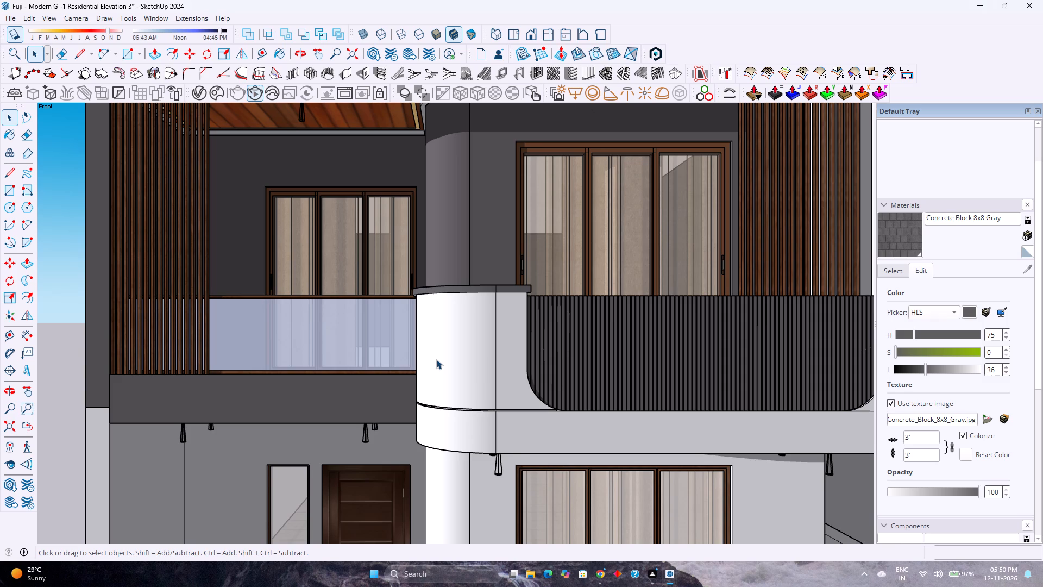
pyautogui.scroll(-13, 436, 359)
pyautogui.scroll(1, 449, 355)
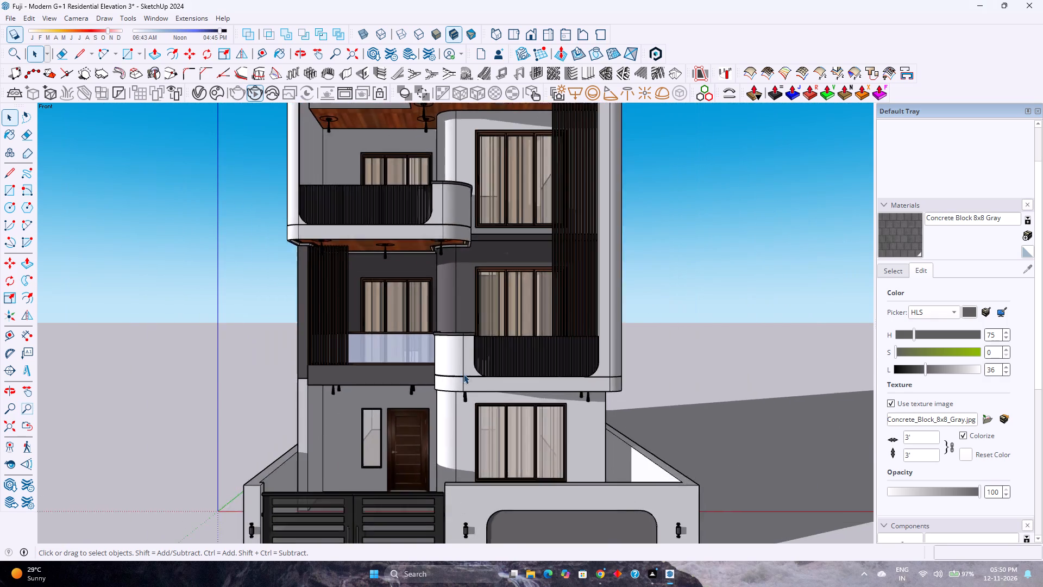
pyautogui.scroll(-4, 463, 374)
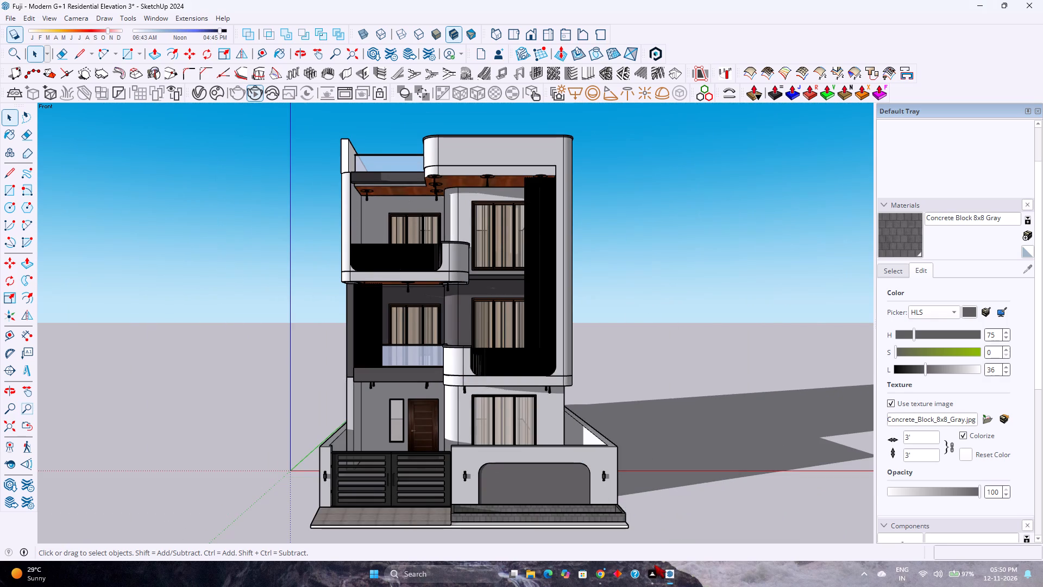
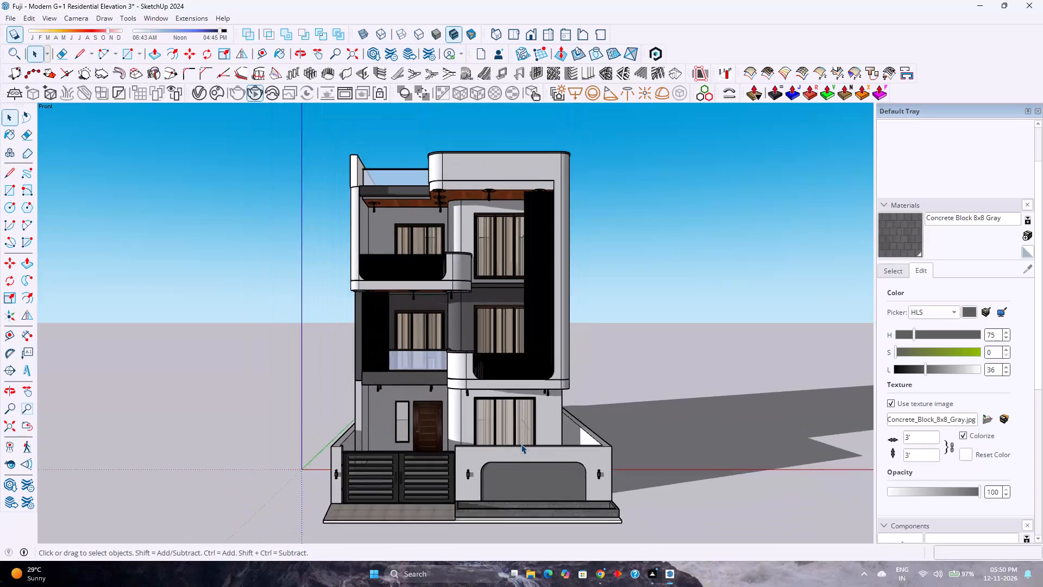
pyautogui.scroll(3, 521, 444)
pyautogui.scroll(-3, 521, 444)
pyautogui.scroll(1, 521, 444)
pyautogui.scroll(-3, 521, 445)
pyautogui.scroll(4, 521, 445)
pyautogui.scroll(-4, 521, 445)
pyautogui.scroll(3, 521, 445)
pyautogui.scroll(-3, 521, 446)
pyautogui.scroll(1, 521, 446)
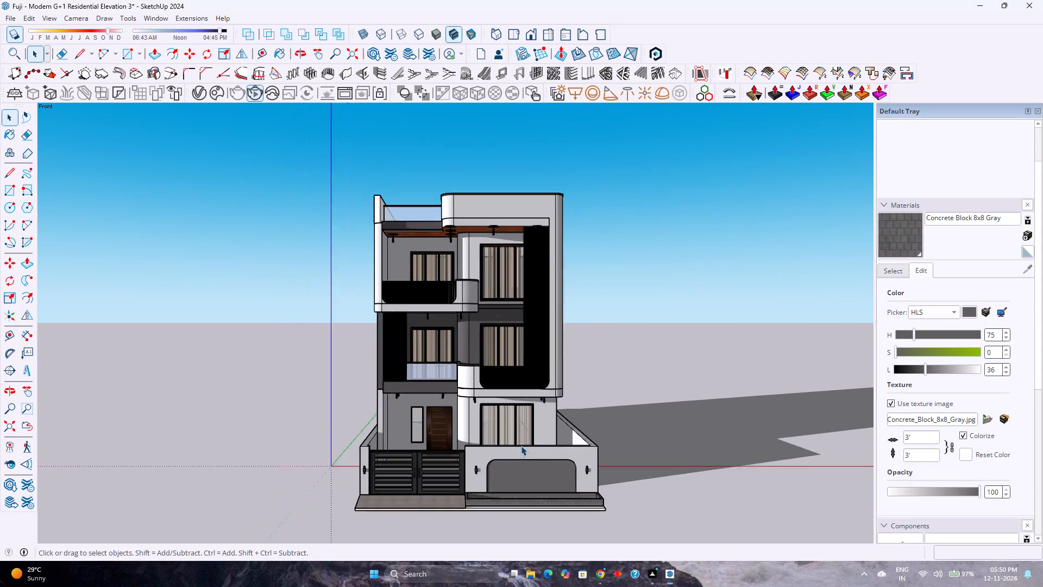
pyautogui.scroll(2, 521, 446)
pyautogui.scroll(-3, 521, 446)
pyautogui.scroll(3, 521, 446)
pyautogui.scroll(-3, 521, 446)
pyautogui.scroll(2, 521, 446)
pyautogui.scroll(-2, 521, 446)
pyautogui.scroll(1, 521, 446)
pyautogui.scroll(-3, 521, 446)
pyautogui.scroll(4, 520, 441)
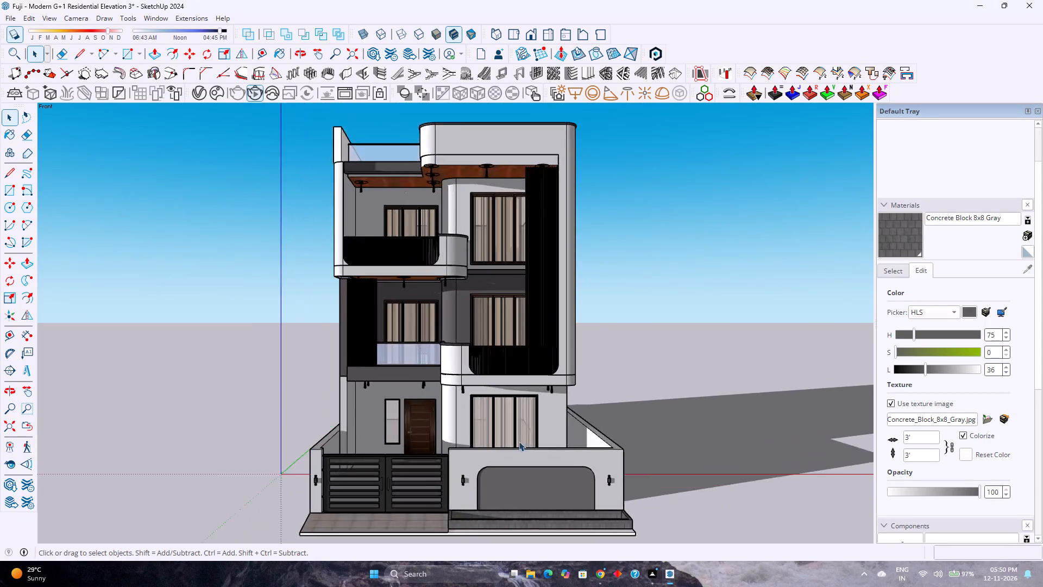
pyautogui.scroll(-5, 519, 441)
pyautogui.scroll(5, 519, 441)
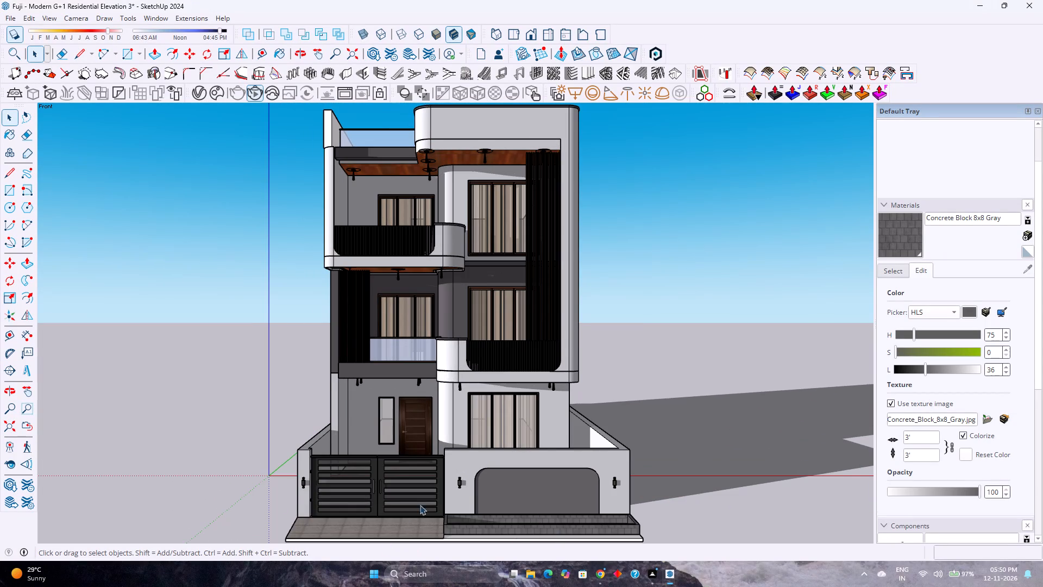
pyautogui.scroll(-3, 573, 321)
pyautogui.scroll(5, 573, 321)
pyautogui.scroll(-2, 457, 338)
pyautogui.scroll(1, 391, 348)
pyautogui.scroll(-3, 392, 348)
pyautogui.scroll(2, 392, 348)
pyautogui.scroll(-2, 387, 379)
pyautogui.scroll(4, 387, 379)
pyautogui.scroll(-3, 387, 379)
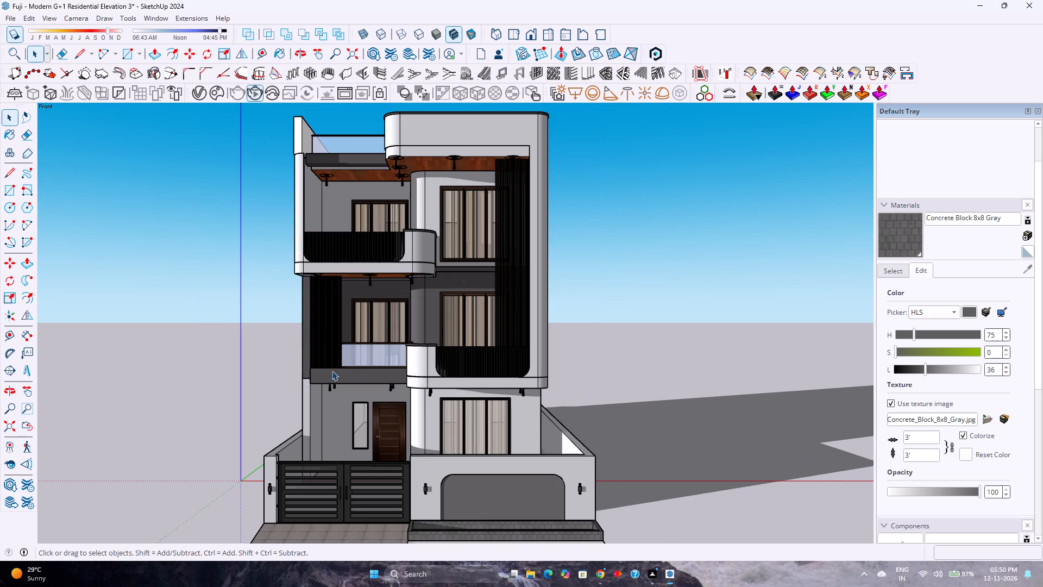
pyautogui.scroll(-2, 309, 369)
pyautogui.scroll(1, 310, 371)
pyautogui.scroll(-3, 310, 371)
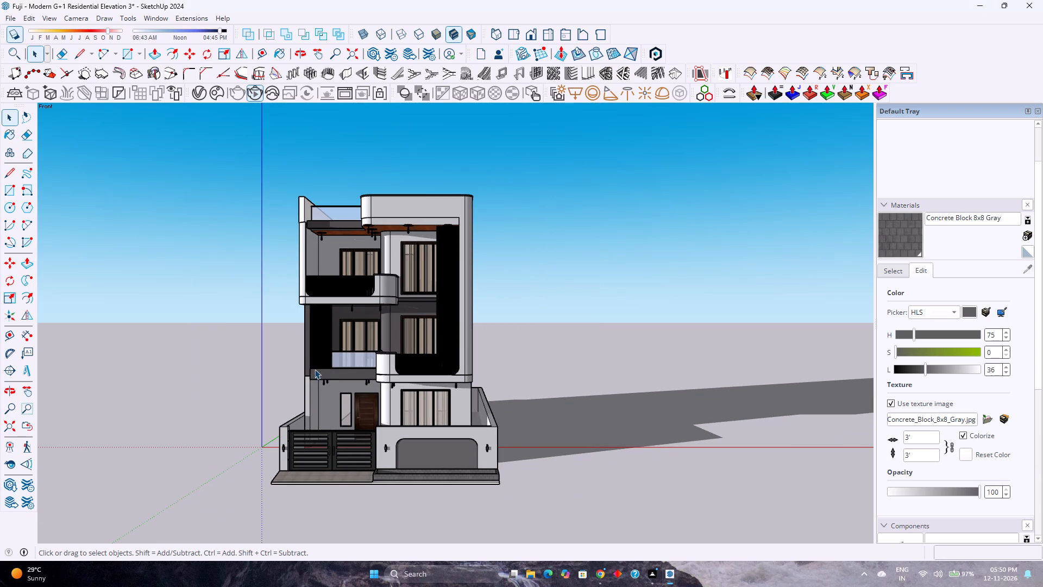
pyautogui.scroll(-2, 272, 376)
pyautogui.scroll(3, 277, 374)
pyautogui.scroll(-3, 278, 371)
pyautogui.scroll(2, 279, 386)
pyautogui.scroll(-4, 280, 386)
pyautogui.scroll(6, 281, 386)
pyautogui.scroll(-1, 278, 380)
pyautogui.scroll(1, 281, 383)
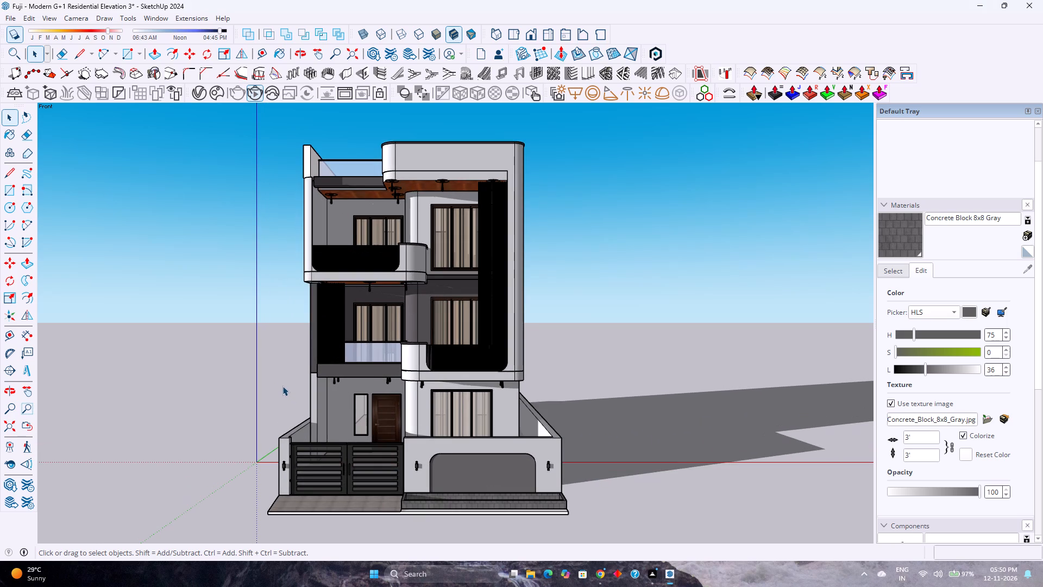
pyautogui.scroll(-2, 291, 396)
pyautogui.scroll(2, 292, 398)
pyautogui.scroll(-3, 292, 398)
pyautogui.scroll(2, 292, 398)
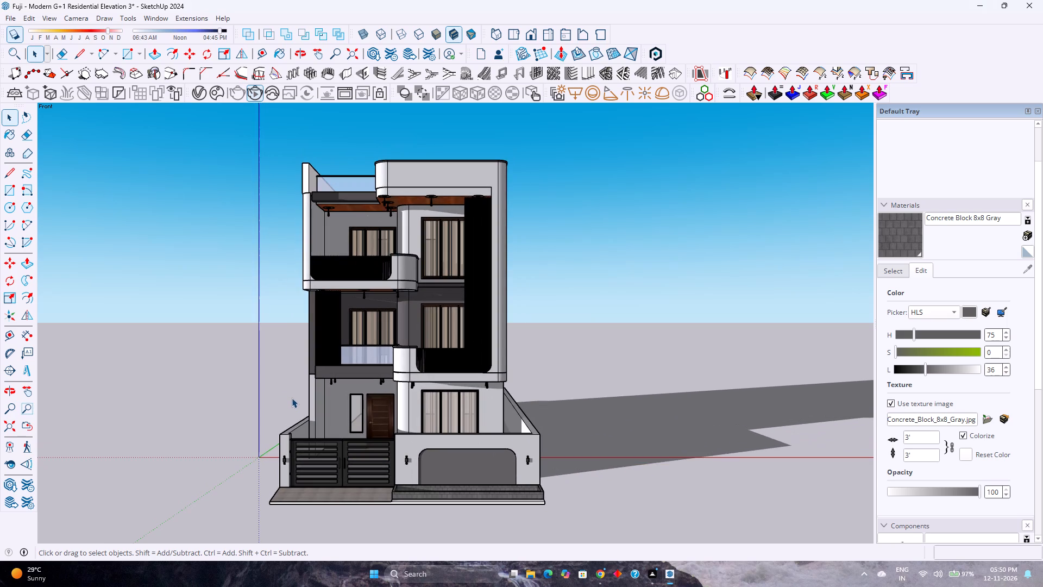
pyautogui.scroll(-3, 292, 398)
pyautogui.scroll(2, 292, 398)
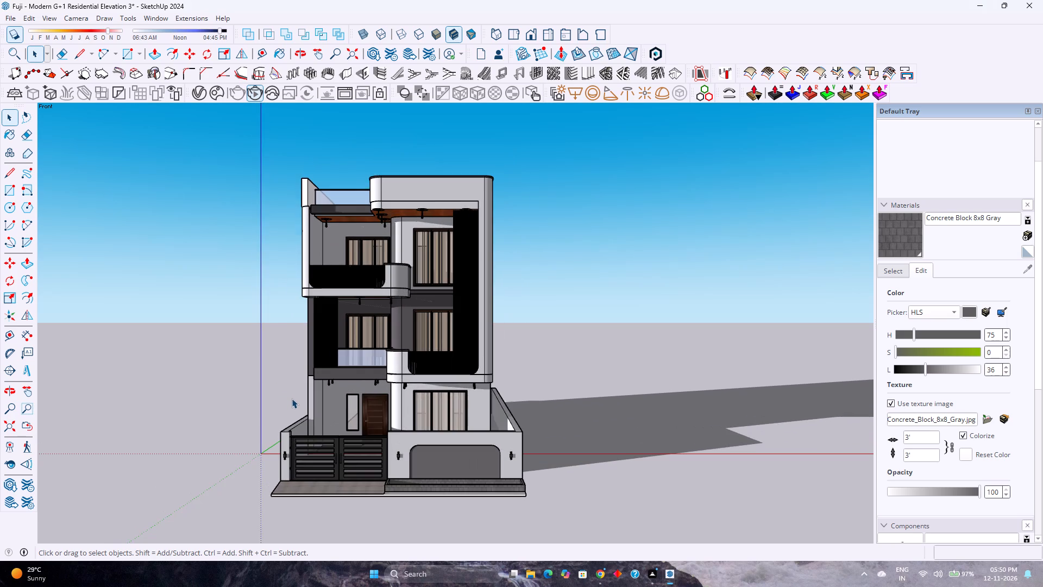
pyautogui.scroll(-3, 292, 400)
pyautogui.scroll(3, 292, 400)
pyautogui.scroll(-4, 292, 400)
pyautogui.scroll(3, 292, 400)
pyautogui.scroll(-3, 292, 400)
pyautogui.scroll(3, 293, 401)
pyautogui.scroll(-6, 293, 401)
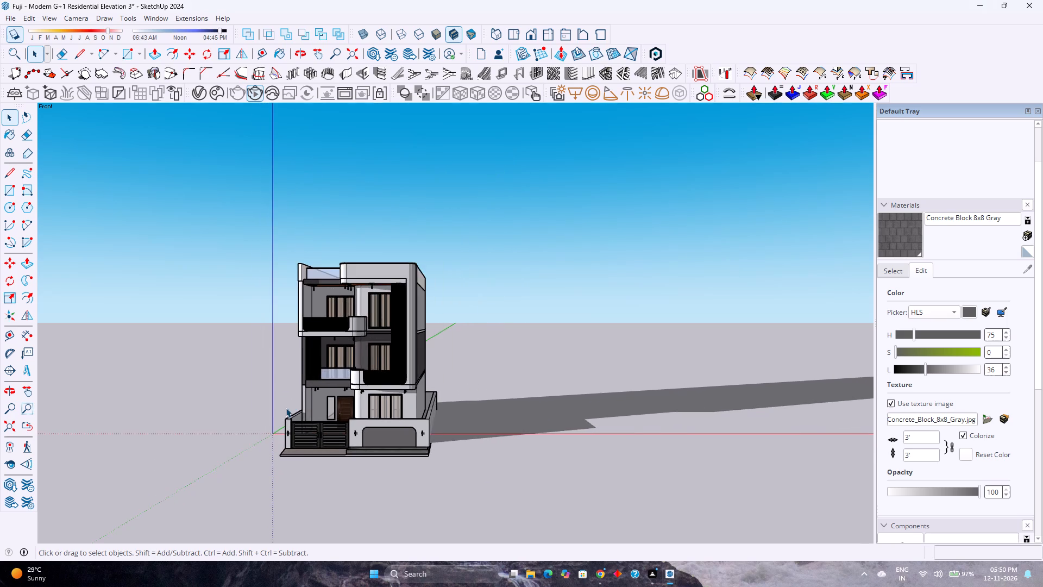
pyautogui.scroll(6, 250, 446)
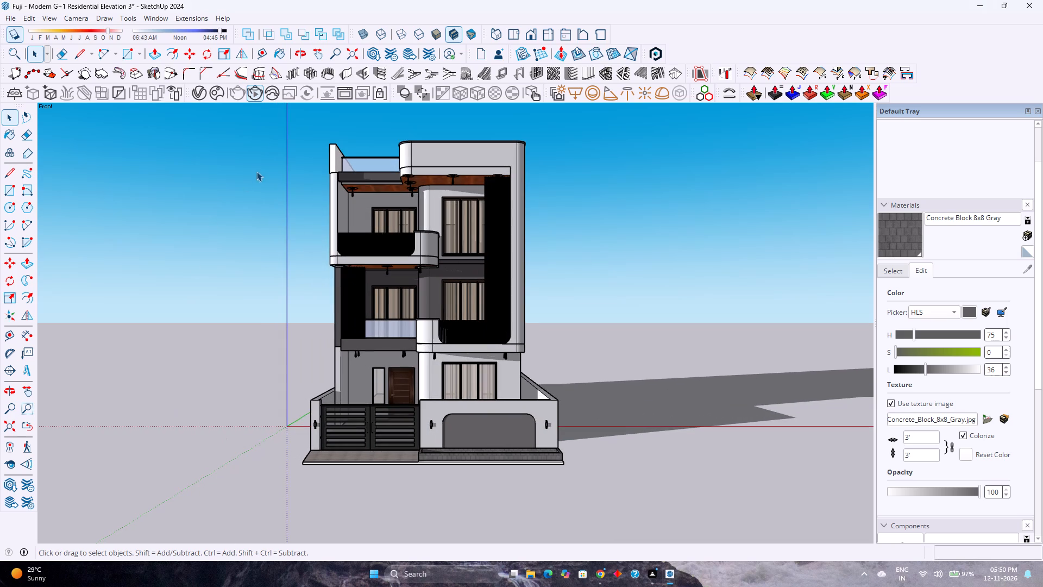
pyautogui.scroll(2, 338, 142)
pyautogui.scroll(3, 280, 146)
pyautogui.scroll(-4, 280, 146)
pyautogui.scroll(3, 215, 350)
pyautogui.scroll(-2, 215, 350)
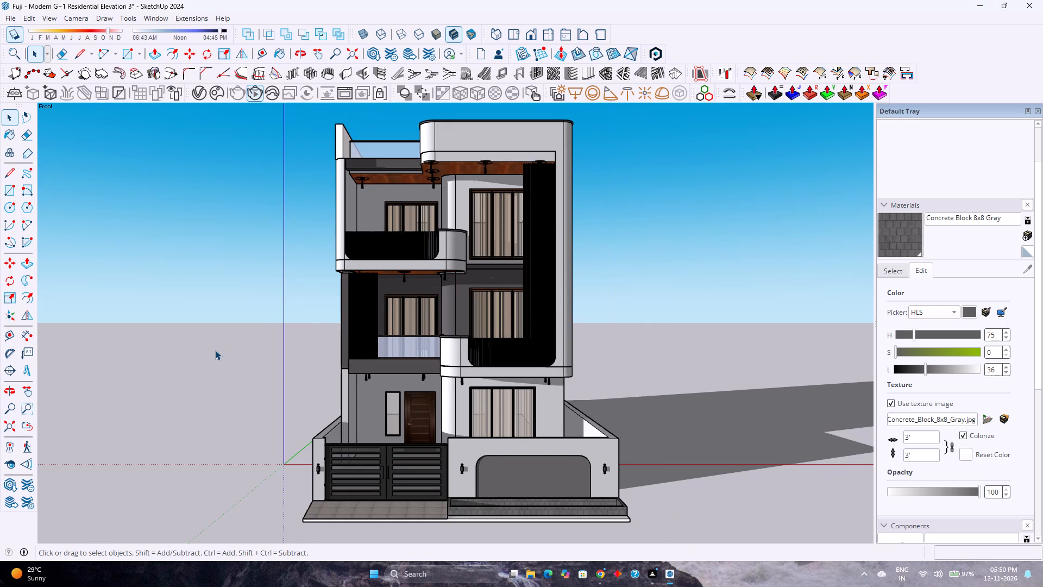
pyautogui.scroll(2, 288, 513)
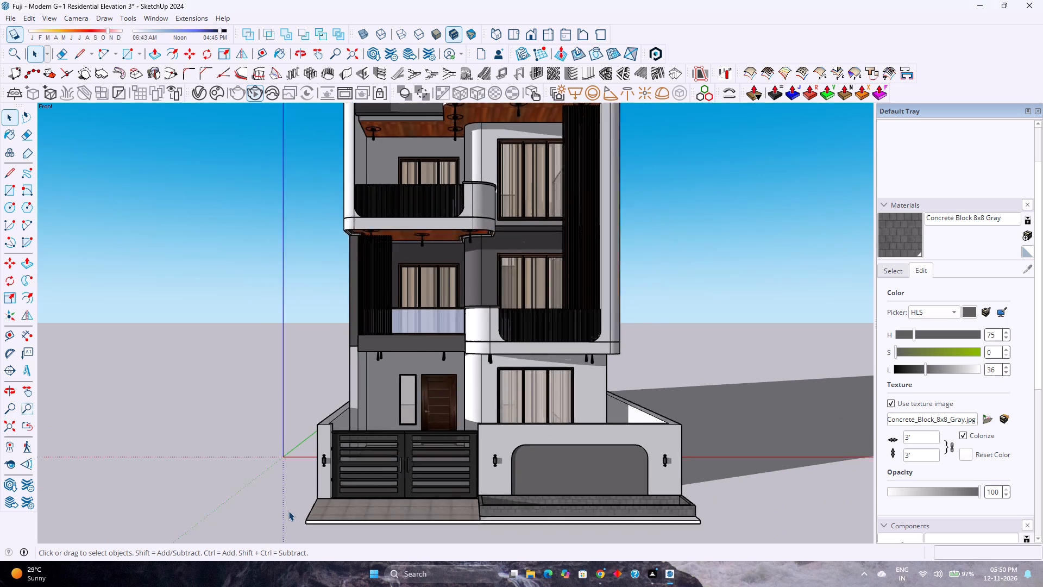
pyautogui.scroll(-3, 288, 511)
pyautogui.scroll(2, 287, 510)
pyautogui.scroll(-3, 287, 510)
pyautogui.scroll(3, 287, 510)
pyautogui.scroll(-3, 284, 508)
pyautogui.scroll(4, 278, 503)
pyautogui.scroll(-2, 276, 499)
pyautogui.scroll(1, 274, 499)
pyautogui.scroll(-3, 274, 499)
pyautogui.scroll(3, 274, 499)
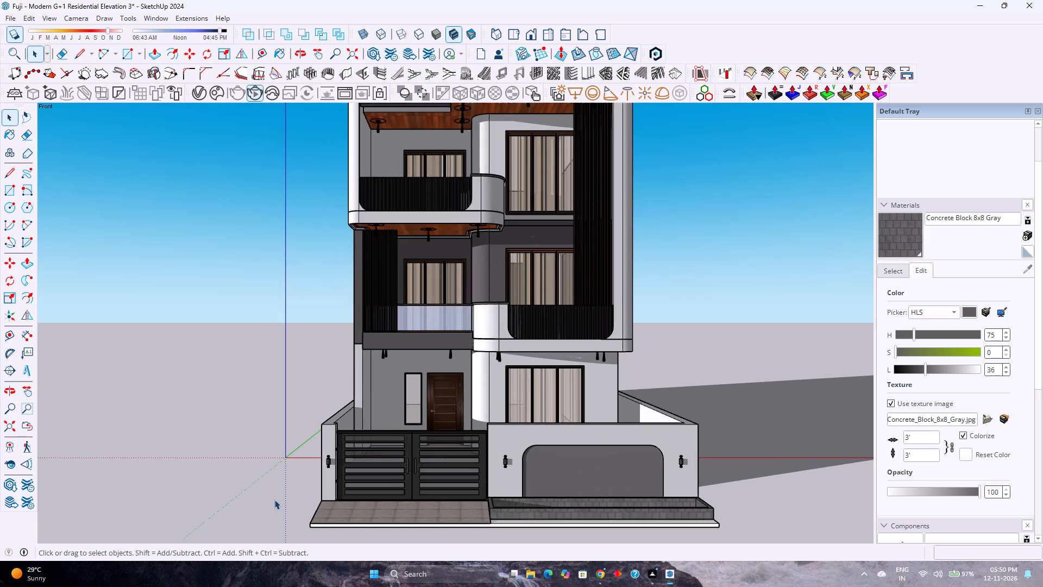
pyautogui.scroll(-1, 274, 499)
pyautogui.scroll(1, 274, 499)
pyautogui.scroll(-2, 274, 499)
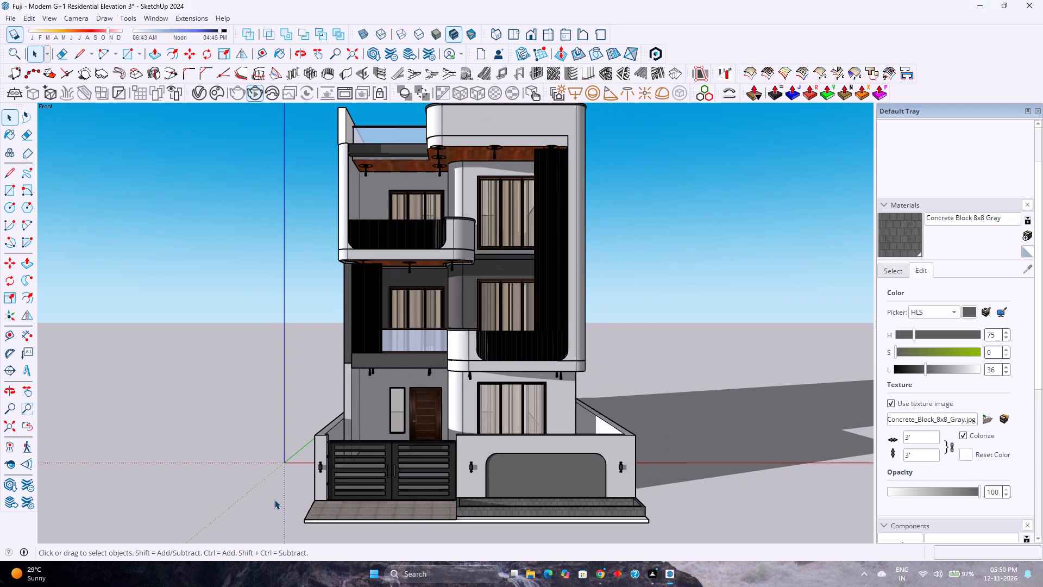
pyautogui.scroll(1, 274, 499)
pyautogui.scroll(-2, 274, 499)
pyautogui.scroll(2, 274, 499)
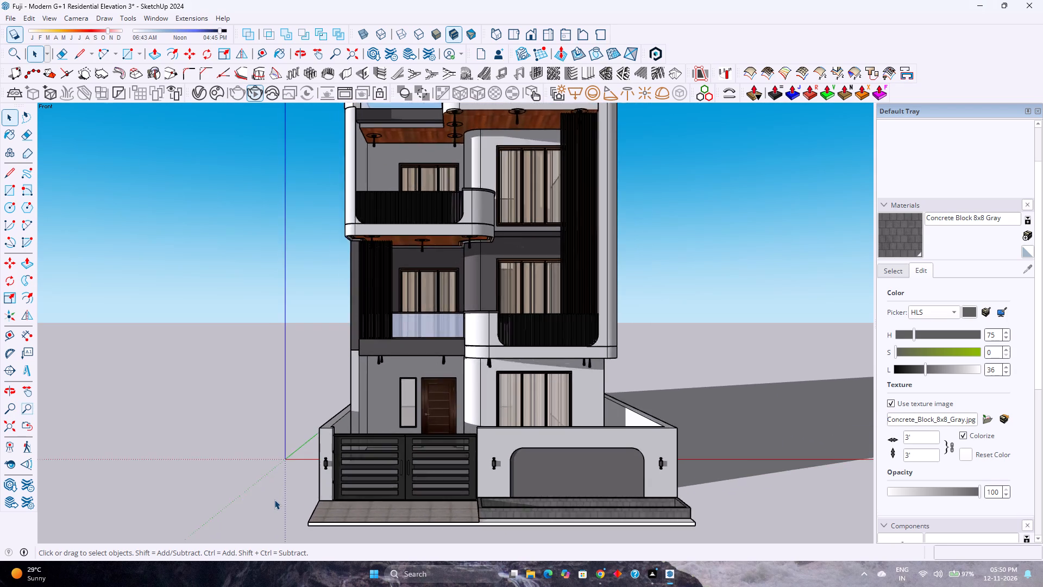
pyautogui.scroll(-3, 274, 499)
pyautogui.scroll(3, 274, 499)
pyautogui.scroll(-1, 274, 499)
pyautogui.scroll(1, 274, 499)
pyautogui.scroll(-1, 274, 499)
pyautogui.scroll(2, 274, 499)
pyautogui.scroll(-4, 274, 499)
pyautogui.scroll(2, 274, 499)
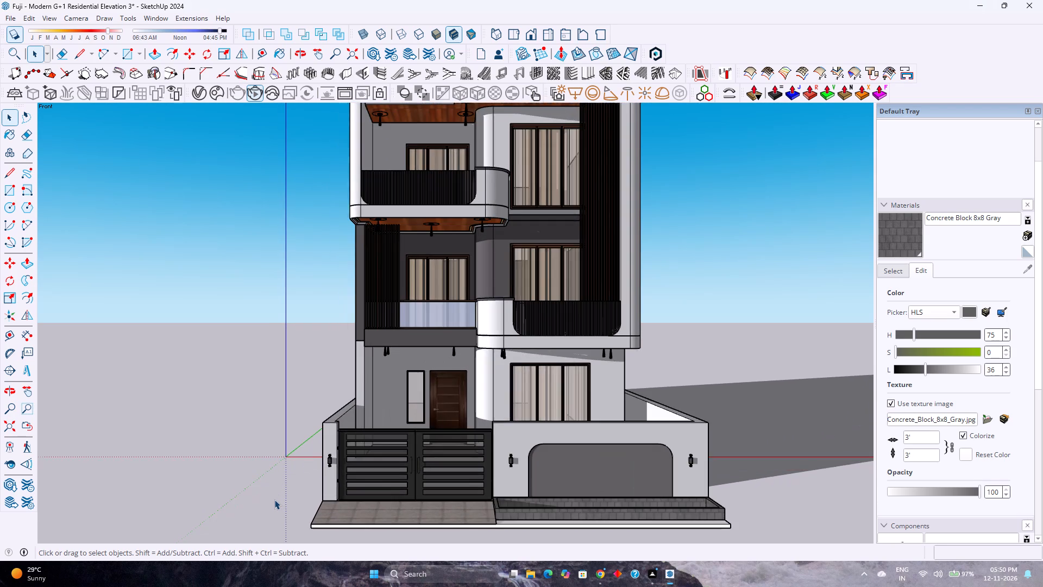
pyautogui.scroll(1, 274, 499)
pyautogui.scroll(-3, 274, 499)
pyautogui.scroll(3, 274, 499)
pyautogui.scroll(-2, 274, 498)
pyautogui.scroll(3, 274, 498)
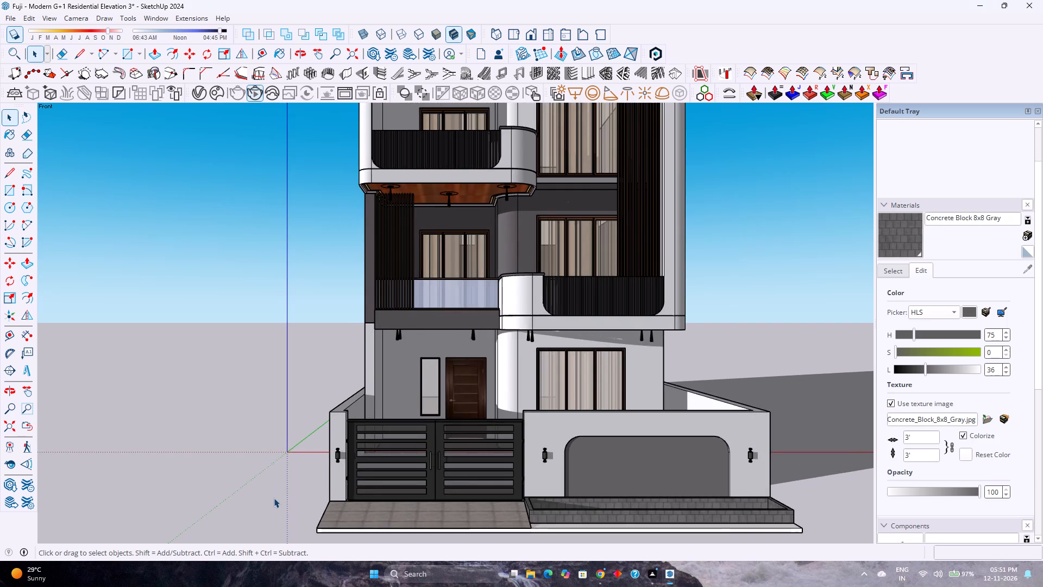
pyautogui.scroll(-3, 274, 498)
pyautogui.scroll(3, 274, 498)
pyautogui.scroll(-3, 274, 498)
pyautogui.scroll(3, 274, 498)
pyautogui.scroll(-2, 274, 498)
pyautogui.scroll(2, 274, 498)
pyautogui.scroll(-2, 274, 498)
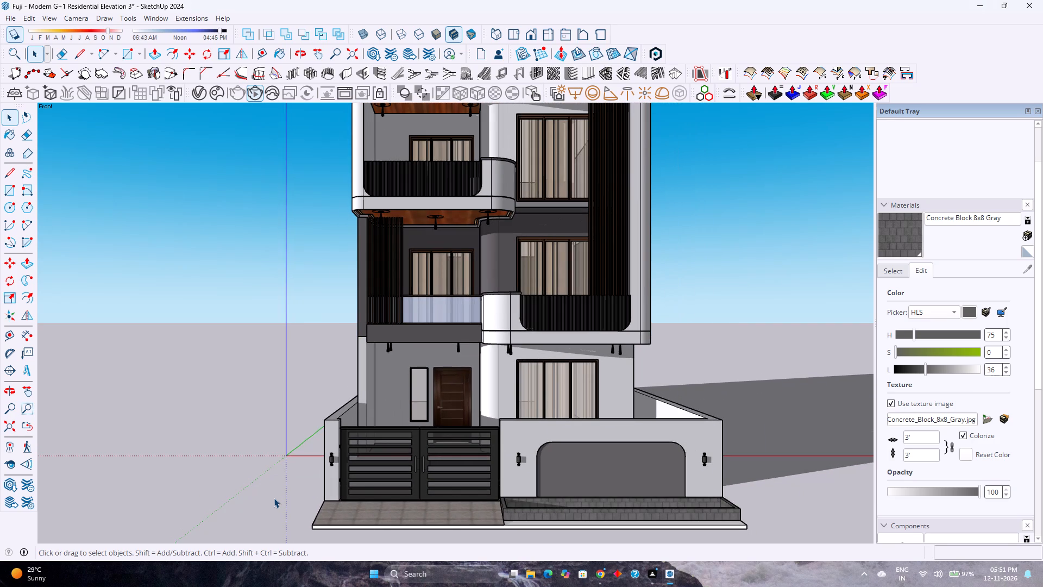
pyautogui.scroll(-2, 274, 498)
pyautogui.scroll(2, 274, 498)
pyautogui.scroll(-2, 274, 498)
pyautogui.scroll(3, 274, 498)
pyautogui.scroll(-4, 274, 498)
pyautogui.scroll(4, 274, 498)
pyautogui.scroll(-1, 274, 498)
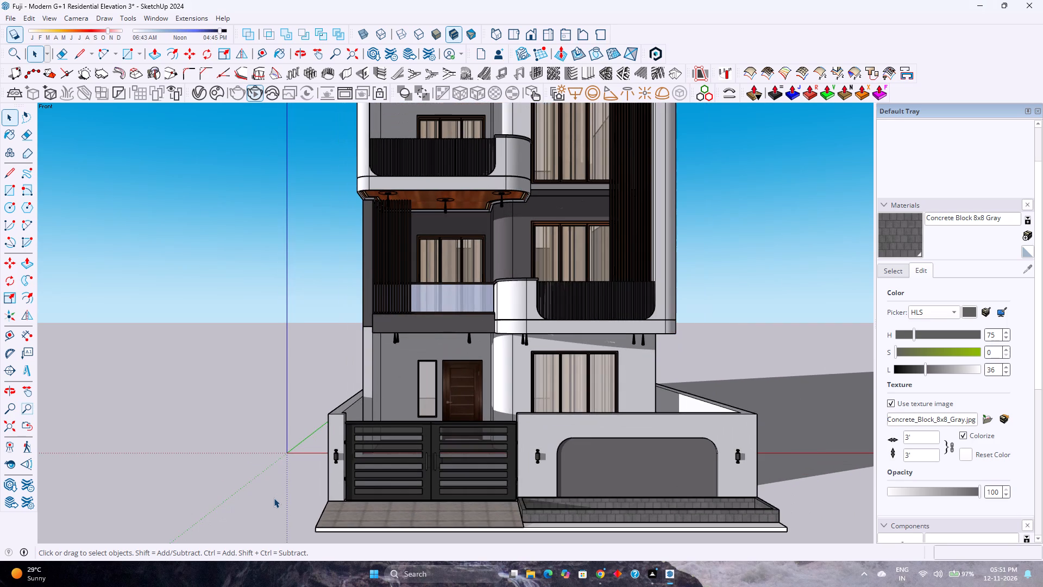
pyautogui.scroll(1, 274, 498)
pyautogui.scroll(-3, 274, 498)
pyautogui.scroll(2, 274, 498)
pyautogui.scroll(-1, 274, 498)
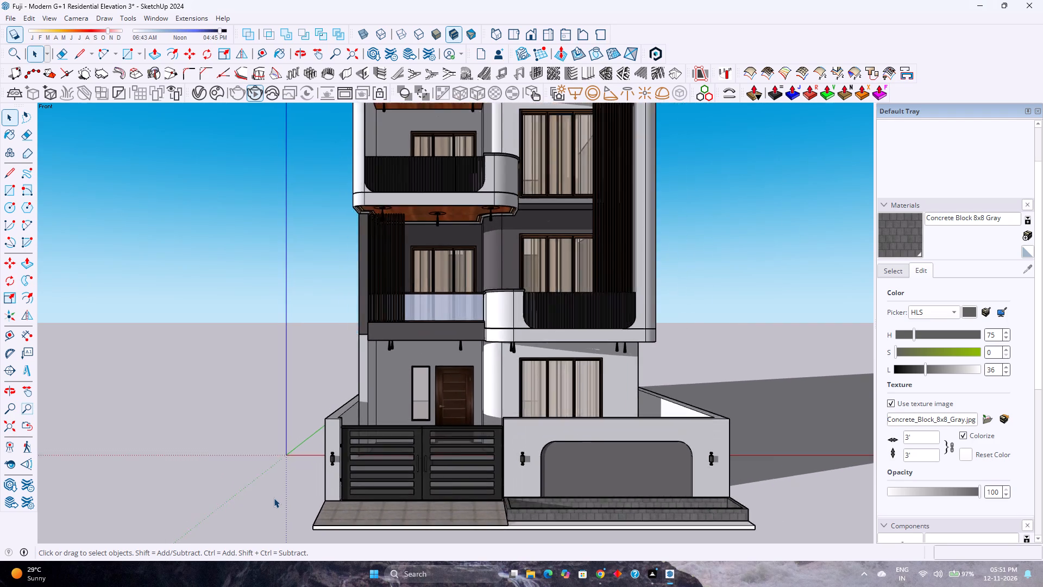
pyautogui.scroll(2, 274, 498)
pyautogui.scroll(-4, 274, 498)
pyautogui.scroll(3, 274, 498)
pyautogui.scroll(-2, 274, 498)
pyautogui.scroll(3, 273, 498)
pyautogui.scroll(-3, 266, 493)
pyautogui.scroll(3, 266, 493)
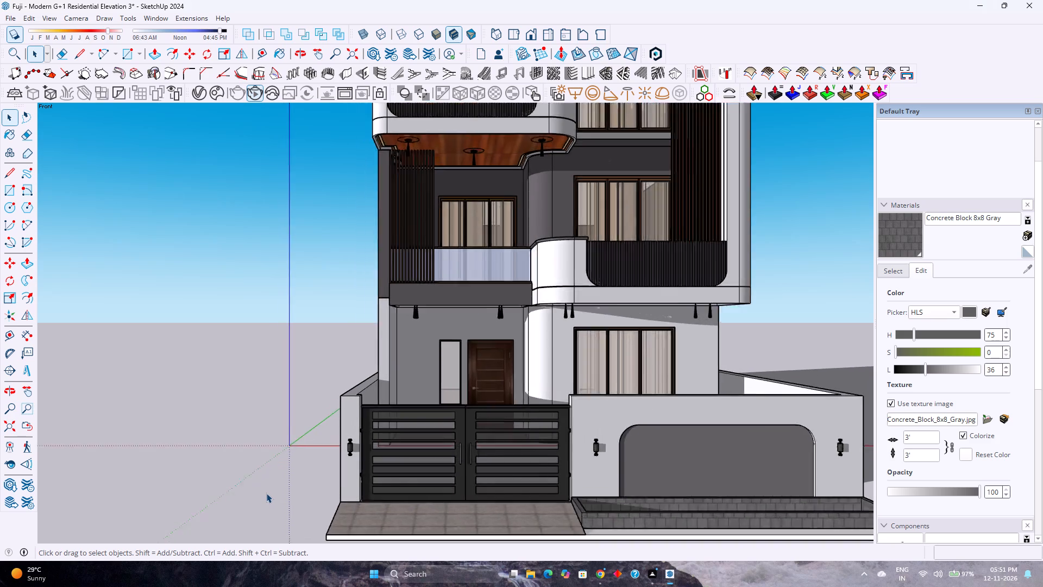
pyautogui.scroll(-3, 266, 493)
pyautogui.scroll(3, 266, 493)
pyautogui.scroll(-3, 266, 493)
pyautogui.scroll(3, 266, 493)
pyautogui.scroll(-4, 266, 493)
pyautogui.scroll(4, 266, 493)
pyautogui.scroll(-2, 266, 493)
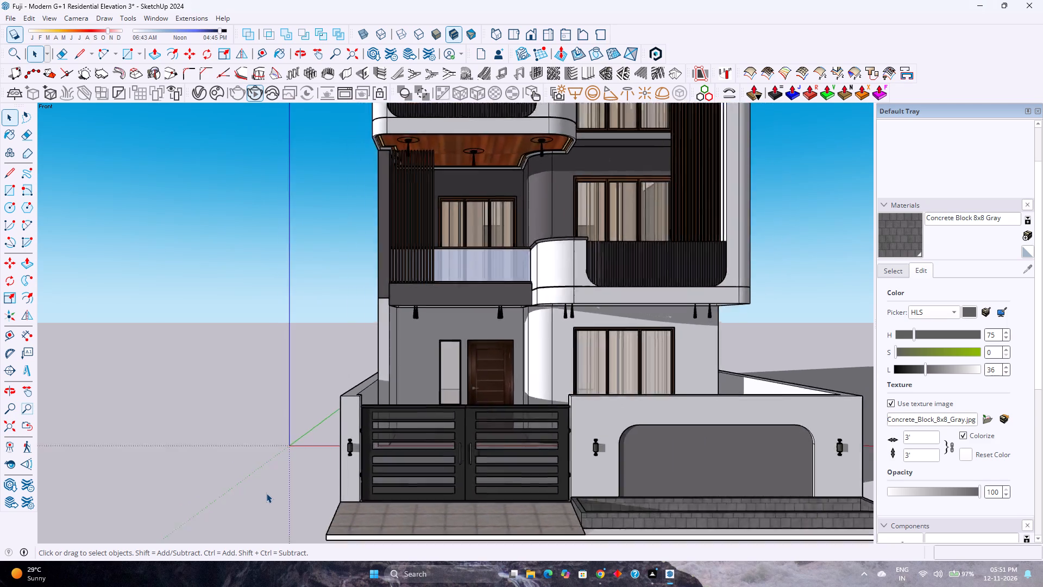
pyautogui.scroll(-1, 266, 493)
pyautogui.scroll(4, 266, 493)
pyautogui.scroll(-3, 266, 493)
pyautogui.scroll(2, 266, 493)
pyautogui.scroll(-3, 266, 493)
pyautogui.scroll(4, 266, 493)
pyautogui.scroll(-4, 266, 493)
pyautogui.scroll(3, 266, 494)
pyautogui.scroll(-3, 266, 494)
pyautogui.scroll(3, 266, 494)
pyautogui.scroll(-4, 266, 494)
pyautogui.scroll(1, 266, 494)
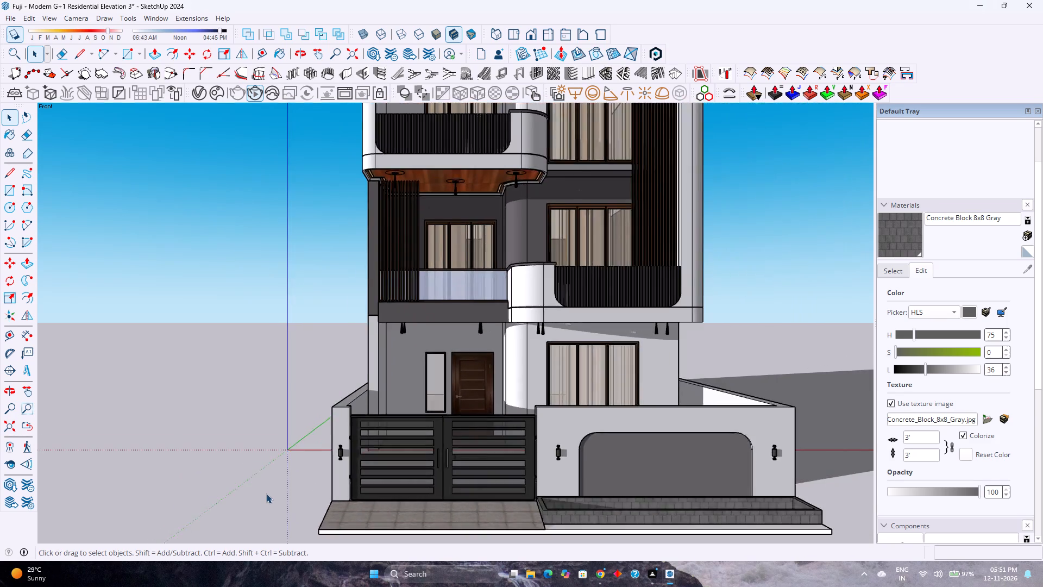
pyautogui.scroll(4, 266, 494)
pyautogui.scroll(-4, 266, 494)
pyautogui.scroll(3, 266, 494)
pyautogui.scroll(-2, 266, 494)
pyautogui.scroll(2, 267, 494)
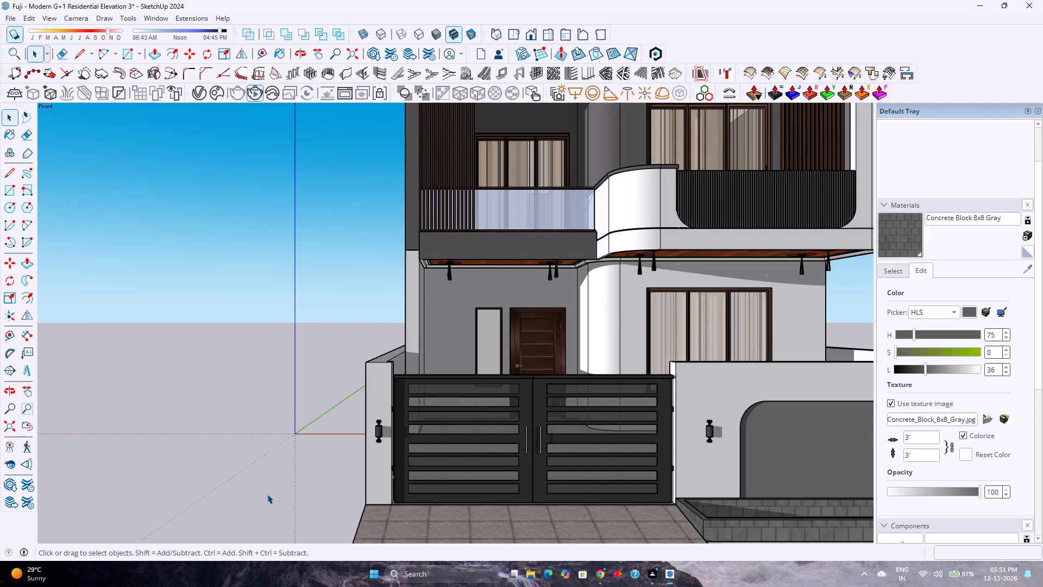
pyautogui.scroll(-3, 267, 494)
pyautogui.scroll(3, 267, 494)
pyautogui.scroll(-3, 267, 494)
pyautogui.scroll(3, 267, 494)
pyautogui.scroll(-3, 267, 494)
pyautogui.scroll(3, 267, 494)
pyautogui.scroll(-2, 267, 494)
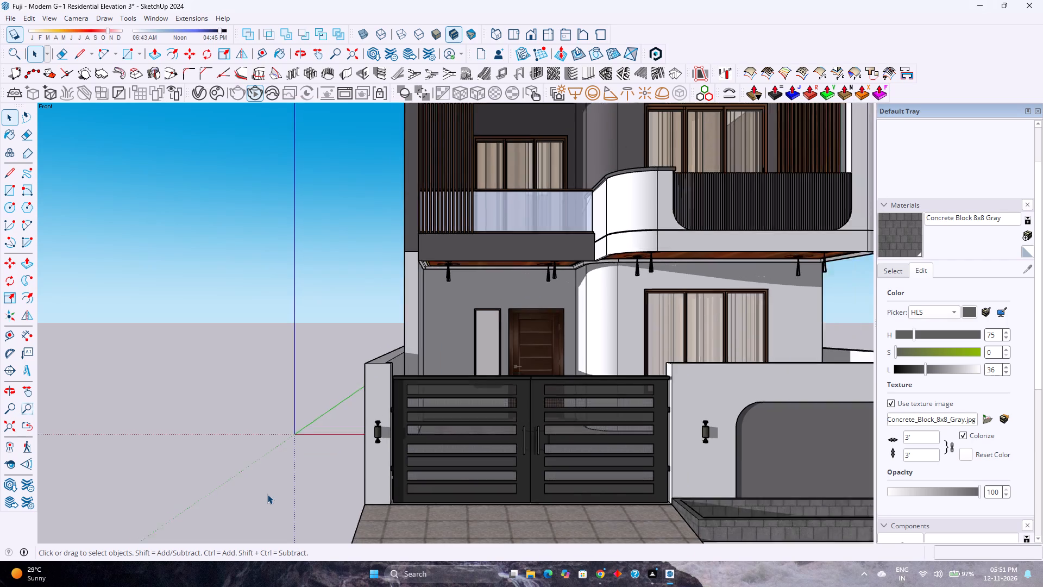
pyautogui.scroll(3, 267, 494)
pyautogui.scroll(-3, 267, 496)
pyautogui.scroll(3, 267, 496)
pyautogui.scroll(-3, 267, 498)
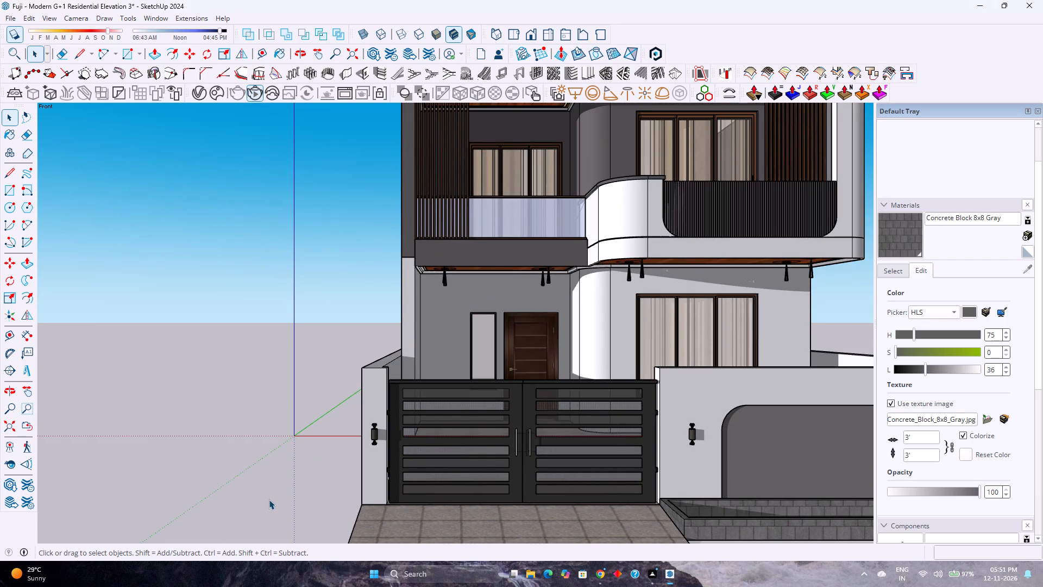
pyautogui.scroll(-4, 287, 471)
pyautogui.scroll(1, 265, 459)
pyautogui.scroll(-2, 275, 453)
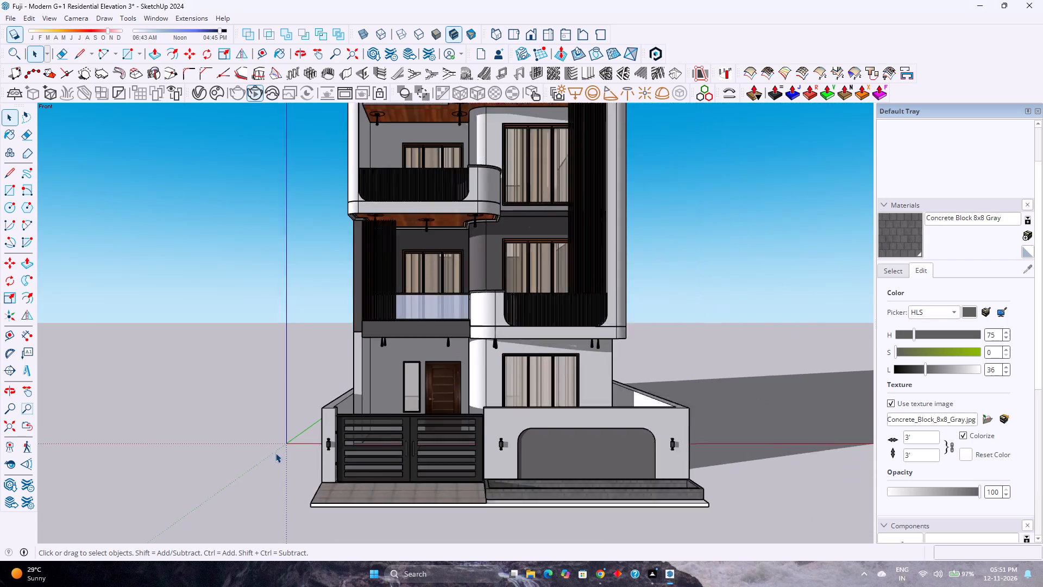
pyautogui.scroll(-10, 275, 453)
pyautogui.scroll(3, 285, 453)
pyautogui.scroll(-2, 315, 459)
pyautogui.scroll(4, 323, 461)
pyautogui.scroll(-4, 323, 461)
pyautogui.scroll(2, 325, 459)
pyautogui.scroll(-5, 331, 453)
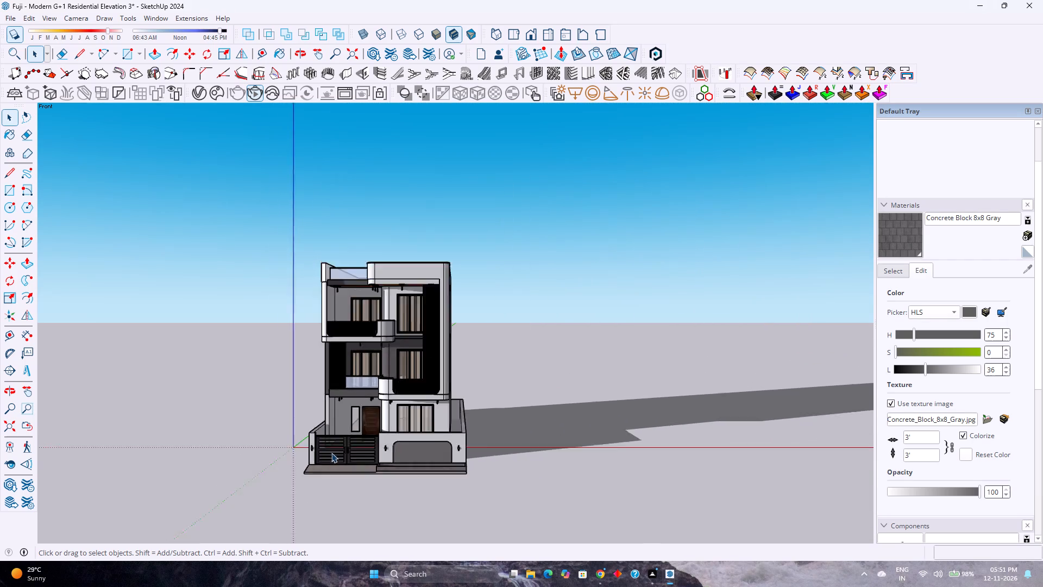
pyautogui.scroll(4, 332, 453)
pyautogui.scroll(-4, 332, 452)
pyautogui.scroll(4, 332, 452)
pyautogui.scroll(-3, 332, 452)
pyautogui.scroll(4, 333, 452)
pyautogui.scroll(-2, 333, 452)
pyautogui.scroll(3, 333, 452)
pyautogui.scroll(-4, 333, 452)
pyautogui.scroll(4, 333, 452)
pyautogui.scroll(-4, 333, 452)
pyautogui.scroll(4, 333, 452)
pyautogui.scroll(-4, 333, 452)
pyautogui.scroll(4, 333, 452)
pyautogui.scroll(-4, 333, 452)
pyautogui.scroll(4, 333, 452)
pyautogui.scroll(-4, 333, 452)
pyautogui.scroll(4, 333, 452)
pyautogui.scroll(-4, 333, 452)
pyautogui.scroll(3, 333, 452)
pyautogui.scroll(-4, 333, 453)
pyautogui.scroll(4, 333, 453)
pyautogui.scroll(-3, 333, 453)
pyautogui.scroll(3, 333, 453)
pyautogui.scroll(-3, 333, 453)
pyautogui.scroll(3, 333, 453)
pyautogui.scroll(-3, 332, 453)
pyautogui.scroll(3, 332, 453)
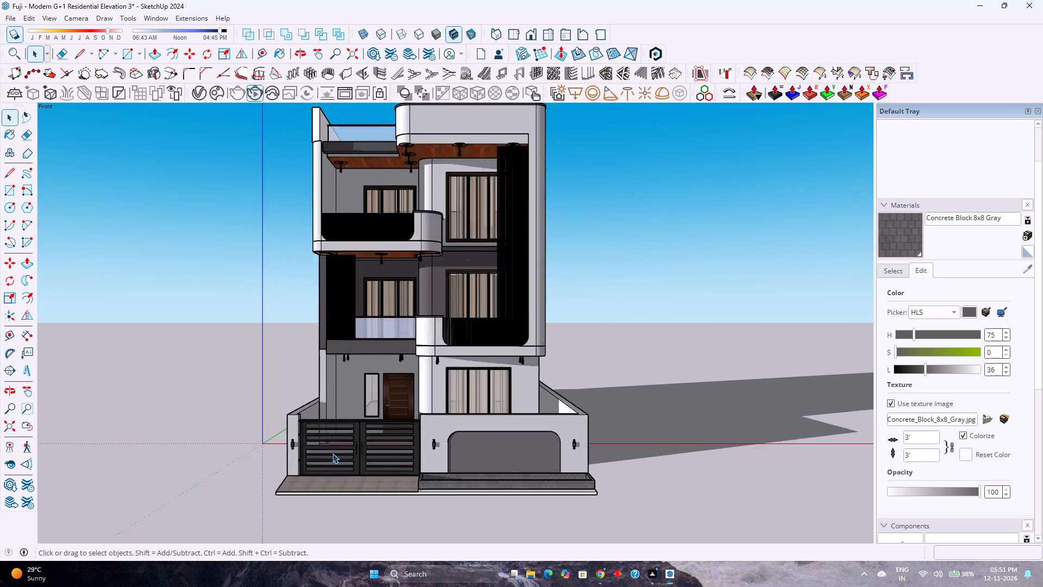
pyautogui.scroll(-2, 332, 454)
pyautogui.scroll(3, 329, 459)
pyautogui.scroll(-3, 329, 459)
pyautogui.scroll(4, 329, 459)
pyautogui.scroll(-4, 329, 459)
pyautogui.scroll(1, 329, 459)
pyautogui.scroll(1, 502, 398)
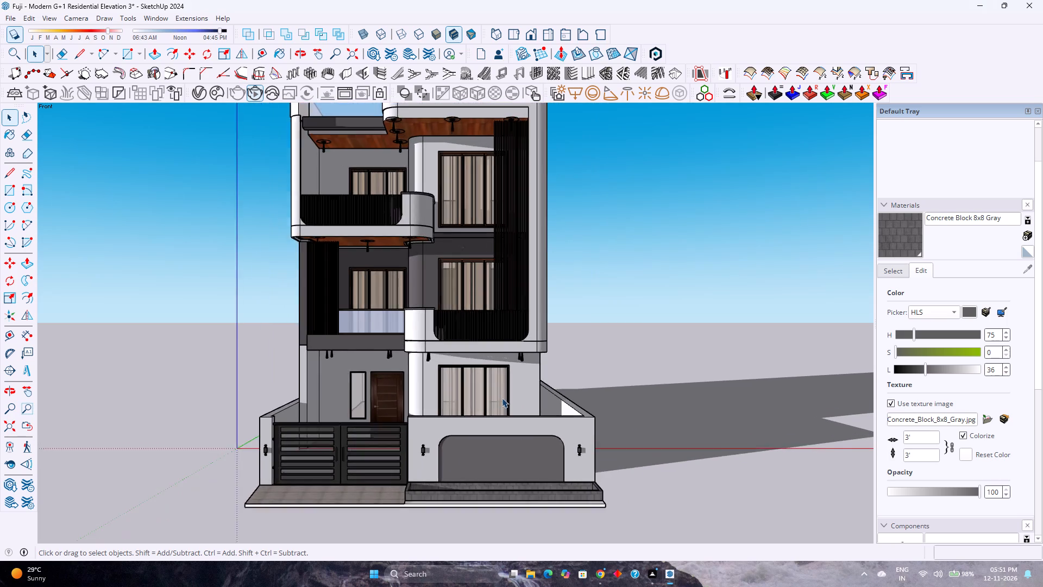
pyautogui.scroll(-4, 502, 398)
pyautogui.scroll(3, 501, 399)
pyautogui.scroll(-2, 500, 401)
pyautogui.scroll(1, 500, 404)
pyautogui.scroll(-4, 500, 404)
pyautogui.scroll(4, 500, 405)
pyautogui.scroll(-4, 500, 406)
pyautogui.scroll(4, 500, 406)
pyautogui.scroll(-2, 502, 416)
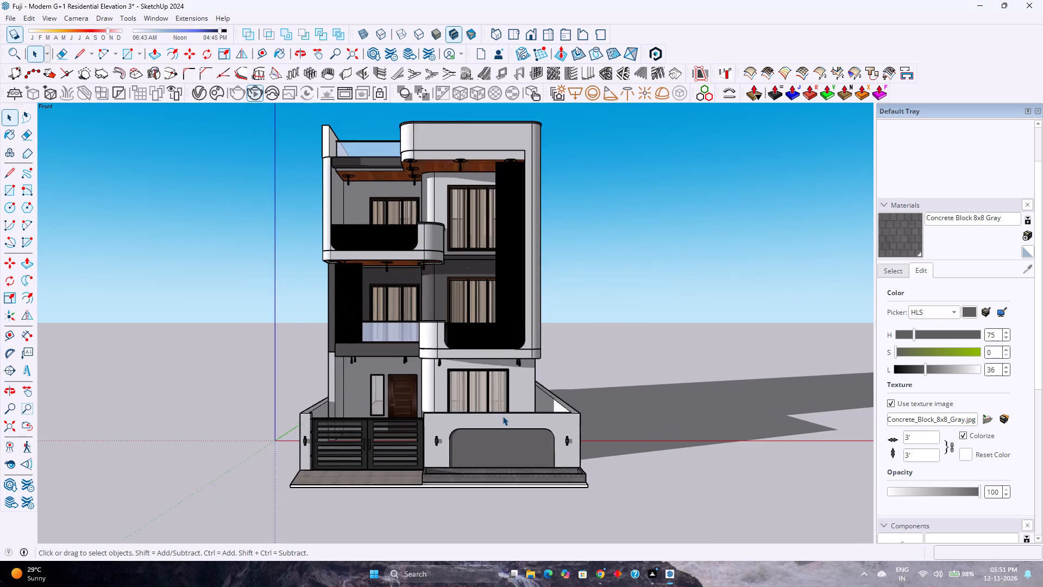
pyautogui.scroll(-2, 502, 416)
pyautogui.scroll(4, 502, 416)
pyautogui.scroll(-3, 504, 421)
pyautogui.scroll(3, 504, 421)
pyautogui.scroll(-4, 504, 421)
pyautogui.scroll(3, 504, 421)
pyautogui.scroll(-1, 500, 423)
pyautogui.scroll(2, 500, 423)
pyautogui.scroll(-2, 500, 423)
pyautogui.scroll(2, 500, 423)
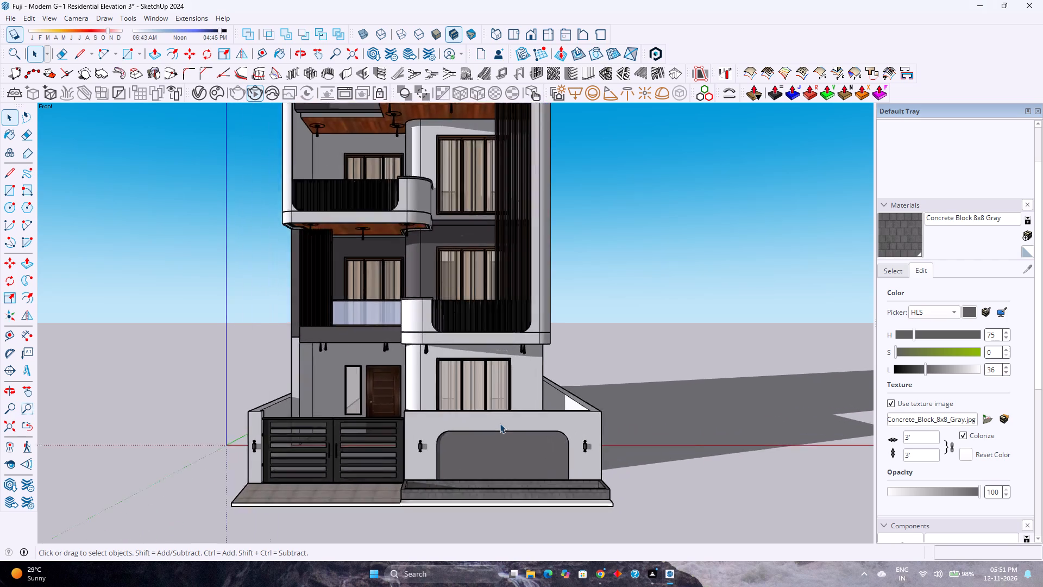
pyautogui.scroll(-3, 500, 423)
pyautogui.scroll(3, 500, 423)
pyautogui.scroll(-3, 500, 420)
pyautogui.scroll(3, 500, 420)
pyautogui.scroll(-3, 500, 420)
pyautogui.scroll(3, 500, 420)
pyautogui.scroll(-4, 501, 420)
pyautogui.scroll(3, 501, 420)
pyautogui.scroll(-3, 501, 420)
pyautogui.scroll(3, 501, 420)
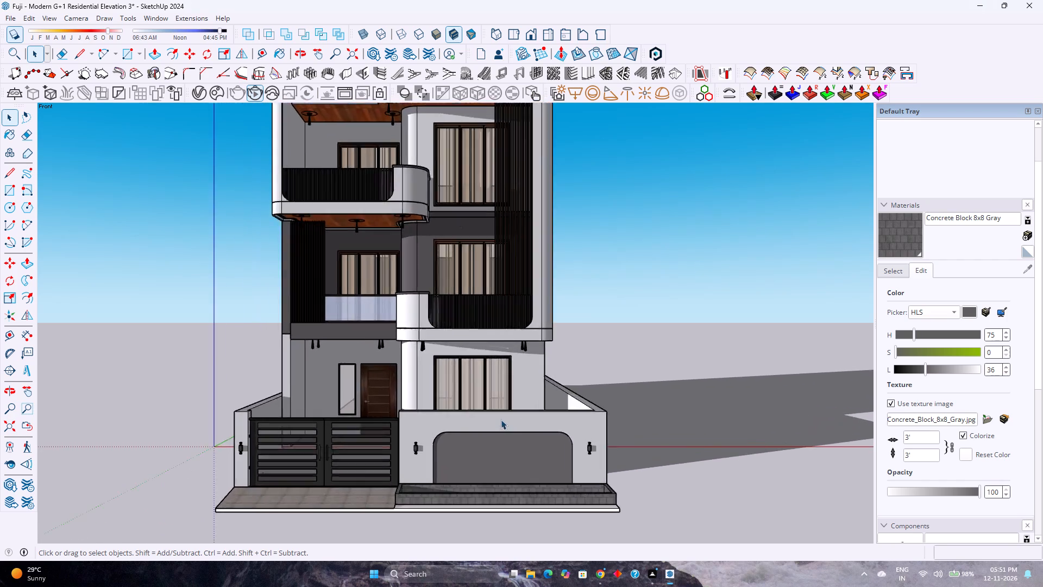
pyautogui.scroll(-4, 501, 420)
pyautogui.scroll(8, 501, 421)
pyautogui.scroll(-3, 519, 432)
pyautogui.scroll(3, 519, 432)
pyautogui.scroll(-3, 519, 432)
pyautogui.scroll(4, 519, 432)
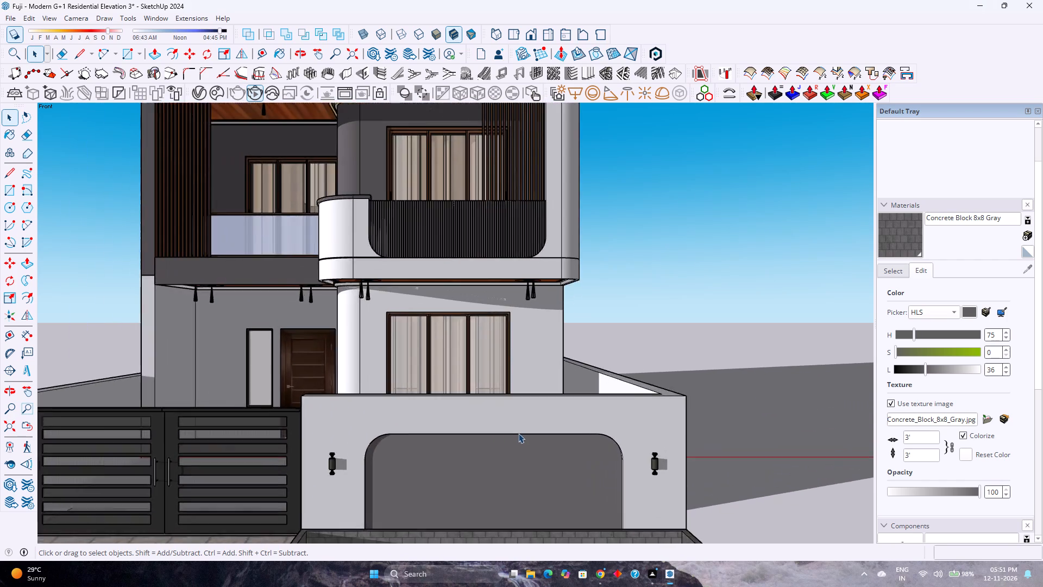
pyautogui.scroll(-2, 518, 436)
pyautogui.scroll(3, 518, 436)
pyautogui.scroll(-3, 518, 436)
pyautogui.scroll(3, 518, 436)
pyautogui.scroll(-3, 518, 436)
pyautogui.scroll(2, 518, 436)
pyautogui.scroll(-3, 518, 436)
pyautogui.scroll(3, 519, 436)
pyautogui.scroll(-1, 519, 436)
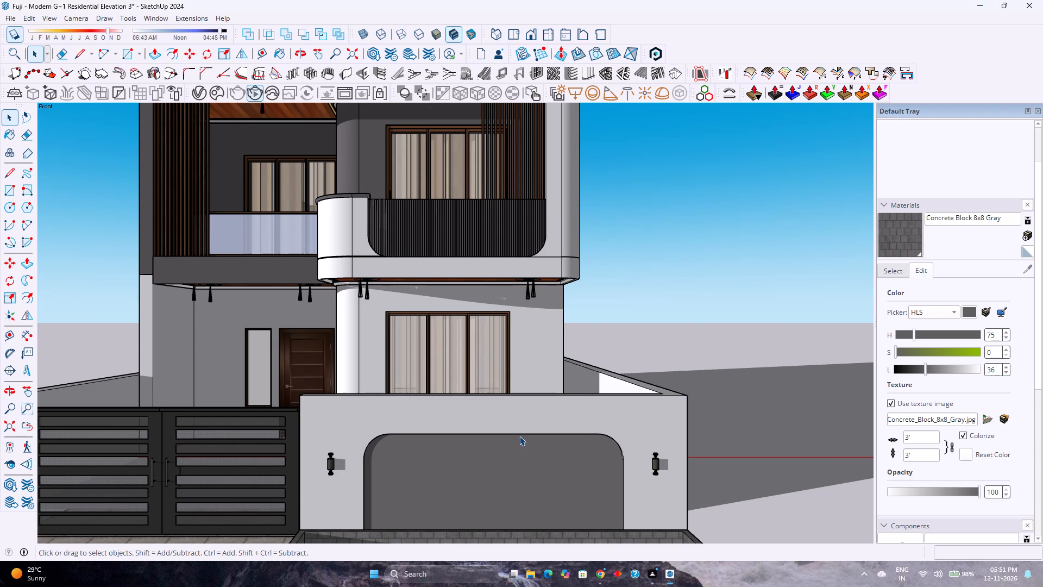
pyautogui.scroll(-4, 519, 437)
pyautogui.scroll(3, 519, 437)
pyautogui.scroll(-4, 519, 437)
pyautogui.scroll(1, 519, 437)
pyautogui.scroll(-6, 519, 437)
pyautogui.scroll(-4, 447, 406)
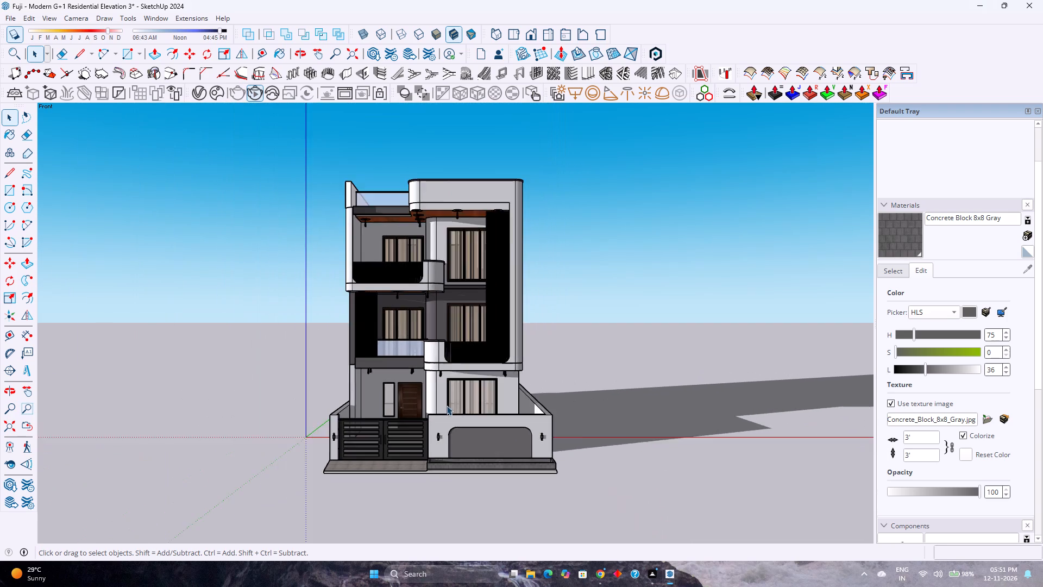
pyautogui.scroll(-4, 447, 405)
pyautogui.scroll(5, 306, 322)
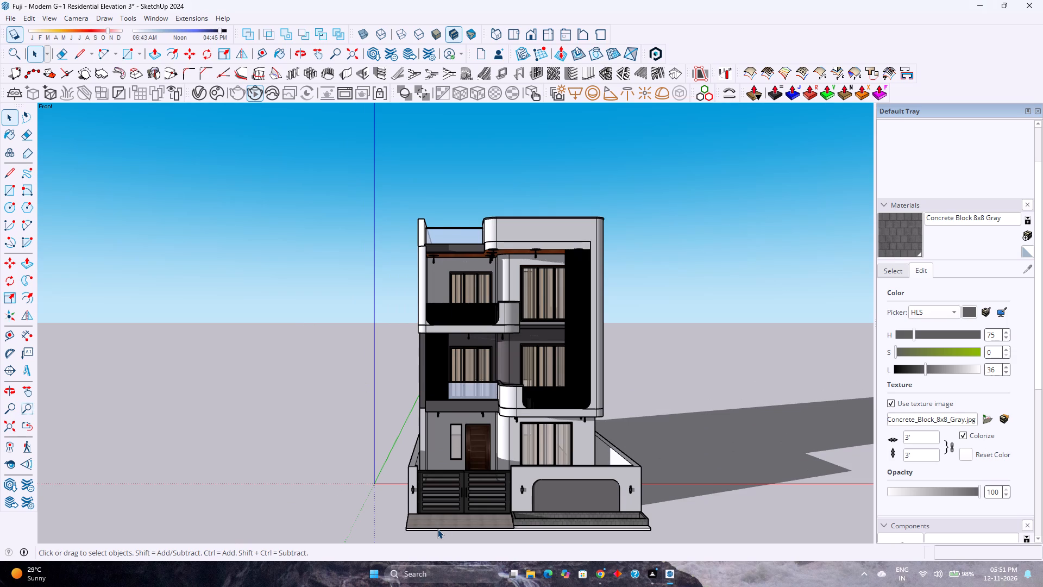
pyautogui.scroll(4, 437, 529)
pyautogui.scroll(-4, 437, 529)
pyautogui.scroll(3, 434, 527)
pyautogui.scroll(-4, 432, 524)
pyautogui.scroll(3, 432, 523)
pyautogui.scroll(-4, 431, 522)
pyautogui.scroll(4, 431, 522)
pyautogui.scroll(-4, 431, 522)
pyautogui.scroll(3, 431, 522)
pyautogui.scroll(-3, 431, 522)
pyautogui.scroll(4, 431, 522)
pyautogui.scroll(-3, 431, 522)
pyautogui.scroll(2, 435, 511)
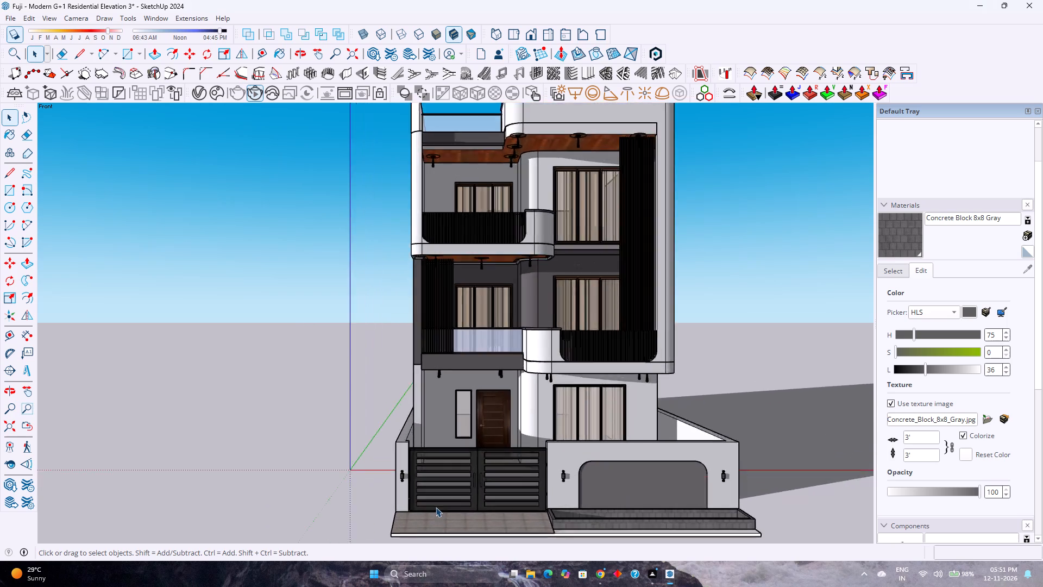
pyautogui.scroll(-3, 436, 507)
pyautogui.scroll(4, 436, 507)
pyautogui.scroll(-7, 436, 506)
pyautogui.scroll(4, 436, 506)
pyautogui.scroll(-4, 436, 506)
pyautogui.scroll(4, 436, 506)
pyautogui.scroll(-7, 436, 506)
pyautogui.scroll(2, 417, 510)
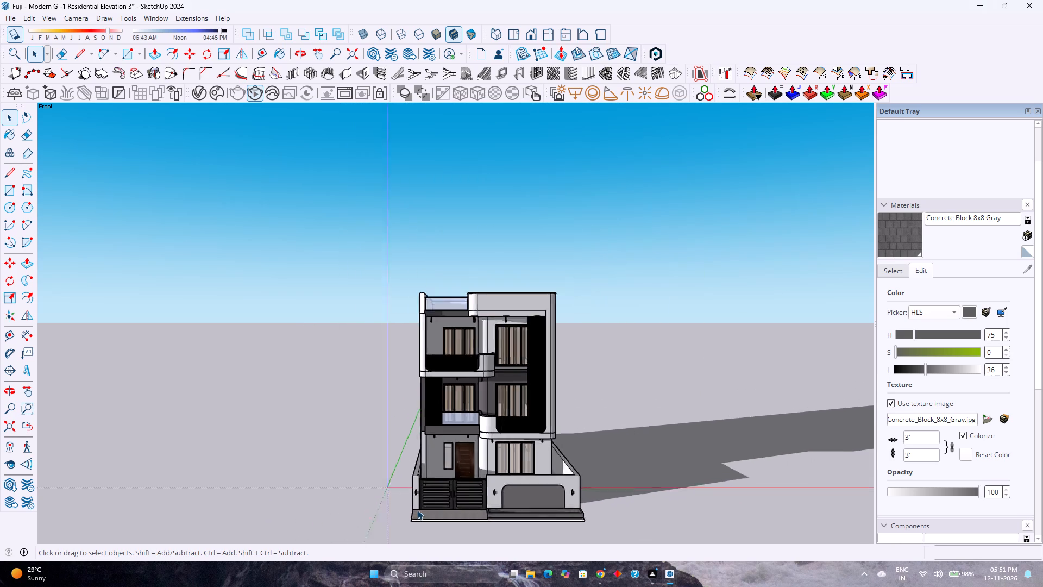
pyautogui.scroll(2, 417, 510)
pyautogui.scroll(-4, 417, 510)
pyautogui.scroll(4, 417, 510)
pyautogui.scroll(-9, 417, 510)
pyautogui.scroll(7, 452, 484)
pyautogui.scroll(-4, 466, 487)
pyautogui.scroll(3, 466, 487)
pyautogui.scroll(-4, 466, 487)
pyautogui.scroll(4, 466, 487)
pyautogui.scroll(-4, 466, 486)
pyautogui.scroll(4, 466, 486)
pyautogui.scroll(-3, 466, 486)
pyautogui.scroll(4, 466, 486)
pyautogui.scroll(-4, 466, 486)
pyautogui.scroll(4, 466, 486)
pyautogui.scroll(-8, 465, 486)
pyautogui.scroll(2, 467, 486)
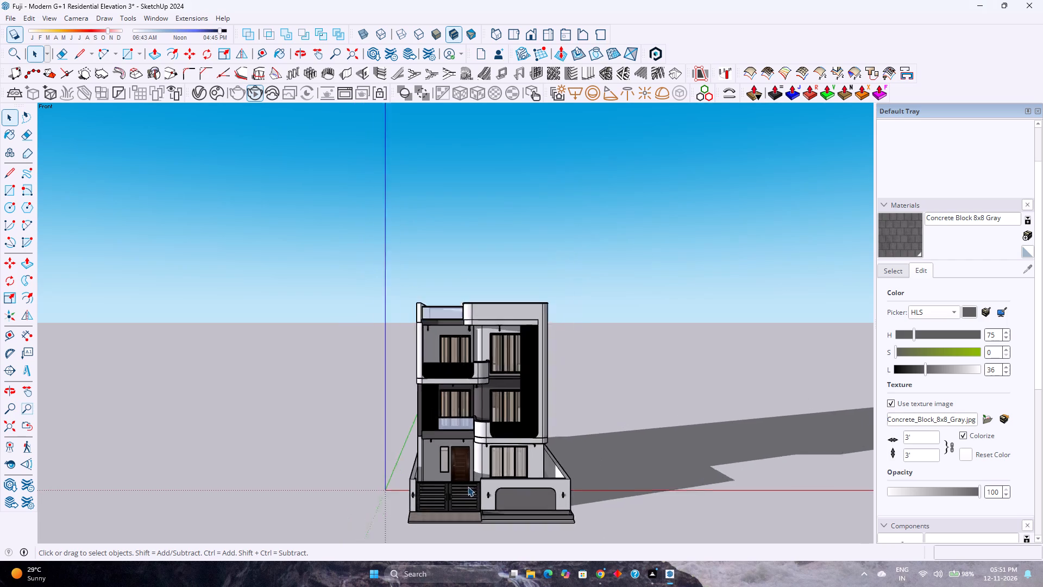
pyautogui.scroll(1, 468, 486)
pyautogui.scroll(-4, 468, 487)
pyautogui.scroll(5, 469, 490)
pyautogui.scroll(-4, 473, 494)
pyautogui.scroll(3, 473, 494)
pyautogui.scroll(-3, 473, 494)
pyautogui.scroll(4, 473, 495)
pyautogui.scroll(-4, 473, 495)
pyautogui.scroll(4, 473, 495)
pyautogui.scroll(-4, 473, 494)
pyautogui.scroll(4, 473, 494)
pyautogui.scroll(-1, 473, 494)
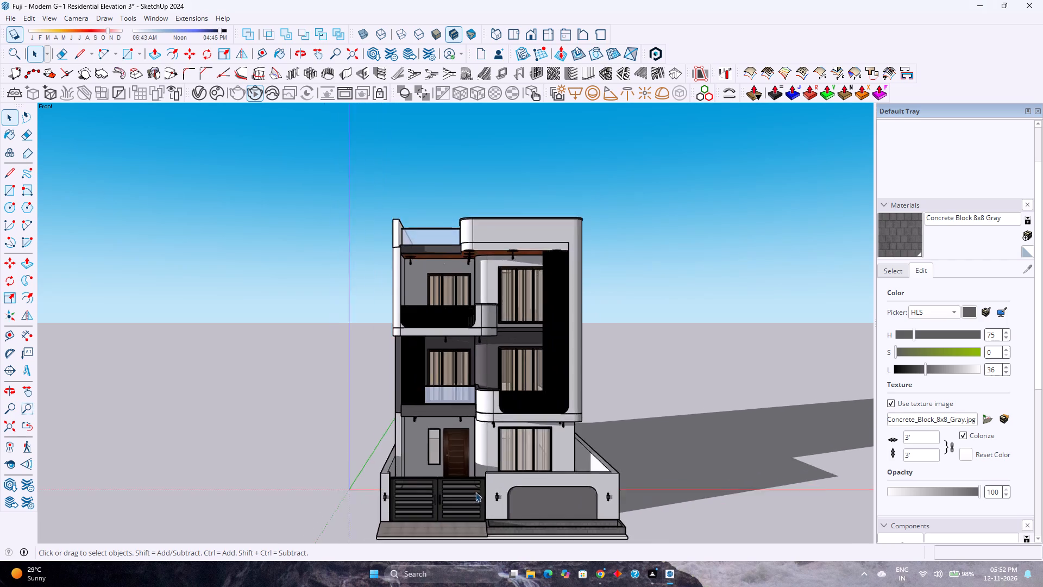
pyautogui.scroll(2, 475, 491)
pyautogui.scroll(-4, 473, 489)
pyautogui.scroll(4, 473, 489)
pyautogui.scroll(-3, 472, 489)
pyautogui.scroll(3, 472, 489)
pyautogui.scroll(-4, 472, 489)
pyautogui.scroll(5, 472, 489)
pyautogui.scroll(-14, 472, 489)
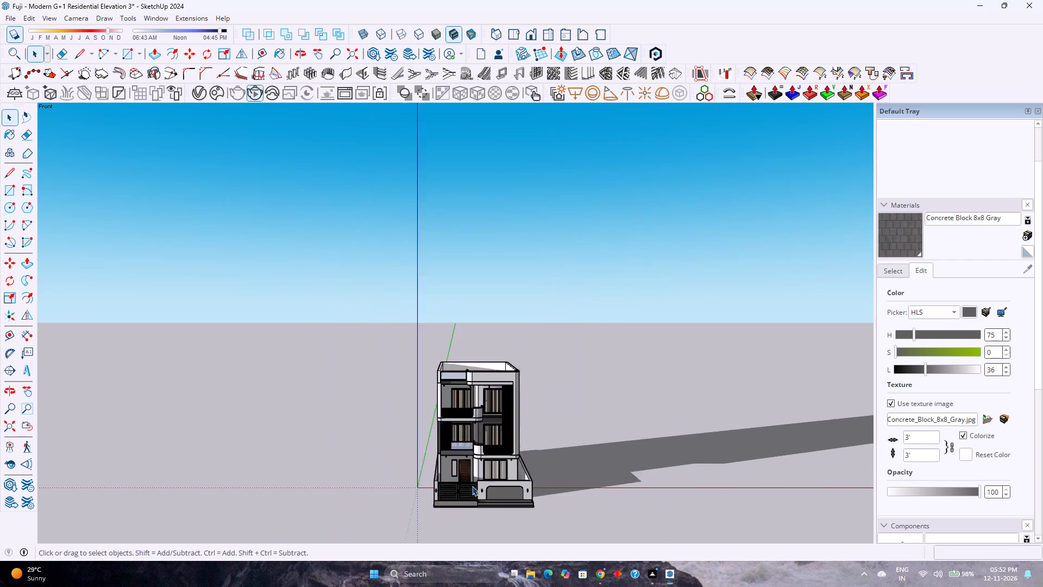
# Examine the full front elevation of the house, from the rooftop parapet down to the gate and boundary wall.
pyautogui.scroll(-1, 472, 486)
pyautogui.scroll(13, 472, 506)
pyautogui.scroll(-4, 475, 469)
pyautogui.scroll(4, 475, 467)
pyautogui.scroll(-5, 475, 467)
pyautogui.scroll(4, 475, 467)
pyautogui.scroll(-4, 475, 467)
pyautogui.scroll(3, 470, 468)
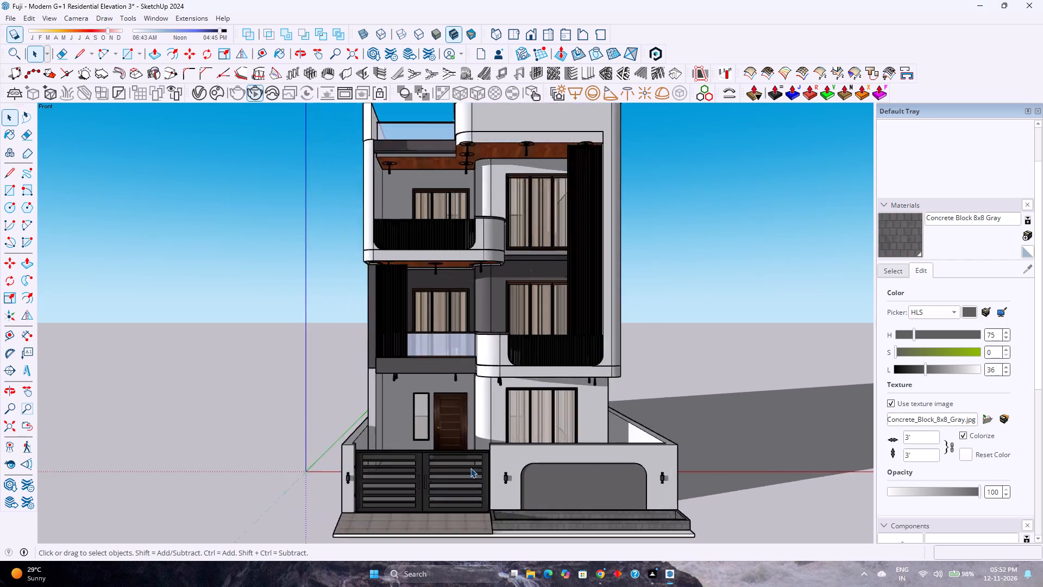
pyautogui.scroll(2, 470, 468)
pyautogui.scroll(-10, 470, 468)
pyautogui.scroll(5, 473, 484)
pyautogui.scroll(-4, 473, 484)
pyautogui.scroll(3, 473, 484)
pyautogui.scroll(-4, 473, 484)
pyautogui.scroll(2, 473, 484)
pyautogui.scroll(-4, 476, 484)
pyautogui.scroll(2, 477, 486)
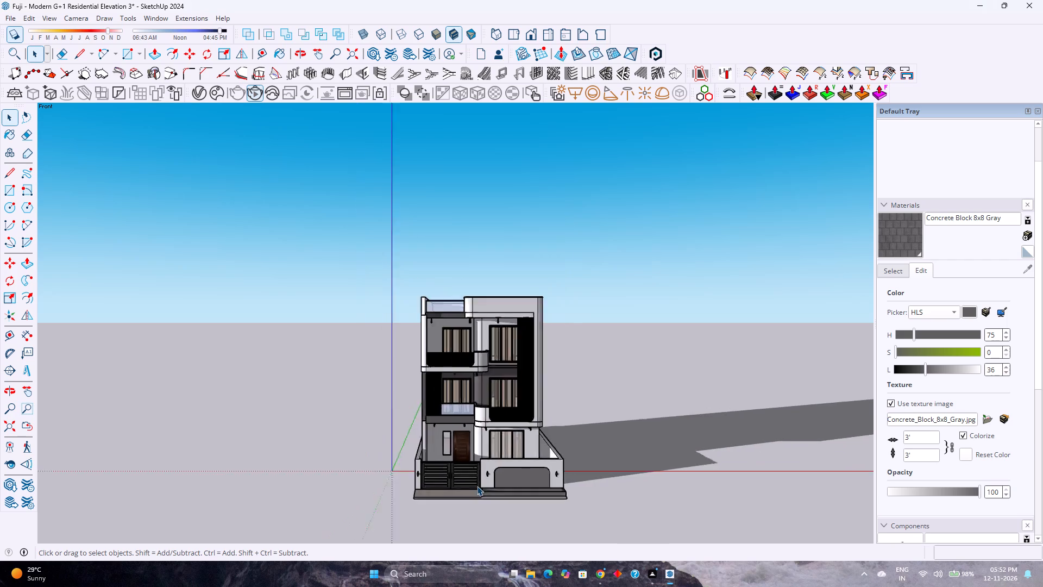
pyautogui.scroll(2, 477, 486)
pyautogui.scroll(-4, 477, 486)
pyautogui.scroll(4, 477, 486)
pyautogui.scroll(-4, 477, 486)
pyautogui.scroll(4, 477, 486)
pyautogui.scroll(-4, 477, 486)
pyautogui.scroll(3, 477, 486)
pyautogui.scroll(-4, 477, 484)
pyautogui.scroll(3, 476, 483)
pyautogui.scroll(-4, 476, 481)
pyautogui.scroll(4, 476, 481)
pyautogui.scroll(-3, 476, 480)
pyautogui.scroll(3, 480, 482)
pyautogui.scroll(-3, 480, 482)
pyautogui.scroll(3, 480, 482)
pyautogui.scroll(-4, 480, 482)
pyautogui.scroll(4, 480, 482)
pyautogui.scroll(-2, 481, 480)
pyautogui.scroll(4, 481, 480)
pyautogui.scroll(-4, 481, 480)
pyautogui.scroll(4, 481, 480)
pyautogui.scroll(-4, 481, 480)
pyautogui.scroll(3, 481, 480)
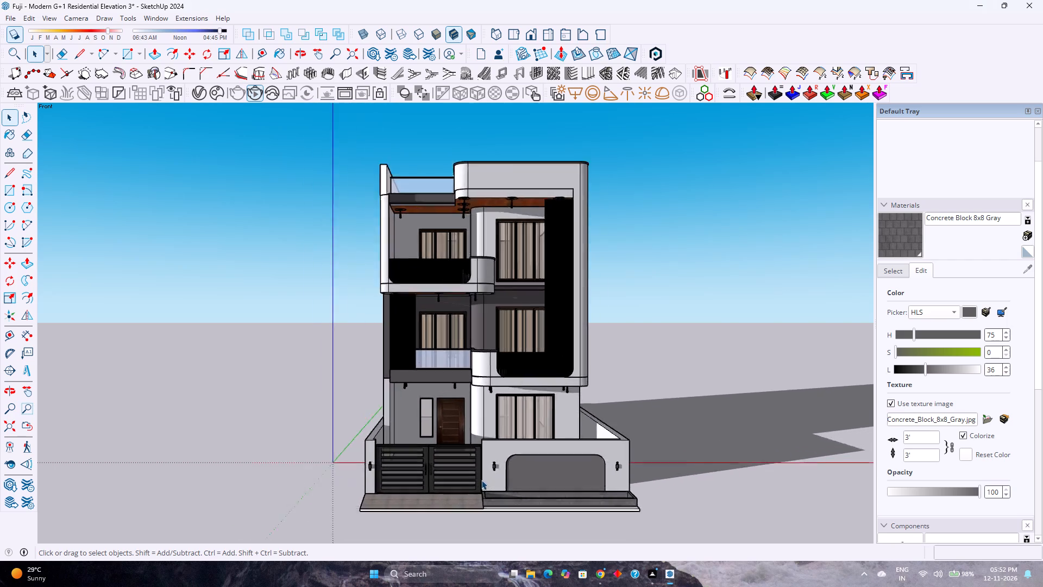
pyautogui.scroll(1, 481, 480)
pyautogui.scroll(-4, 481, 480)
pyautogui.scroll(4, 481, 480)
pyautogui.scroll(-4, 481, 480)
pyautogui.scroll(4, 481, 479)
pyautogui.scroll(-4, 481, 478)
pyautogui.scroll(3, 481, 478)
pyautogui.scroll(-4, 481, 478)
pyautogui.scroll(4, 481, 478)
pyautogui.scroll(-4, 481, 478)
pyautogui.scroll(4, 481, 478)
pyautogui.scroll(-3, 481, 478)
pyautogui.scroll(3, 481, 478)
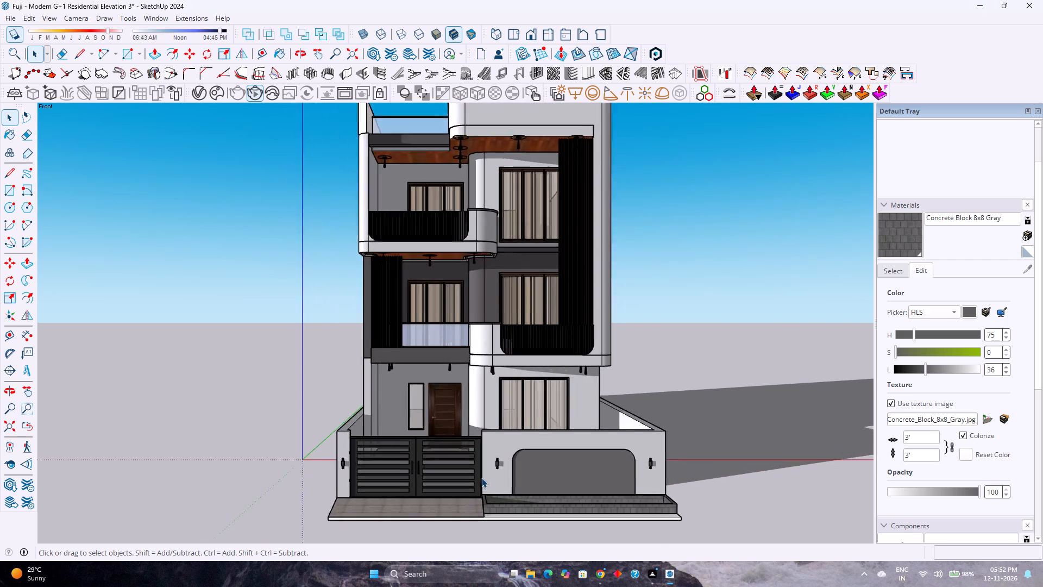
pyautogui.scroll(-4, 481, 478)
pyautogui.scroll(2, 481, 477)
pyautogui.scroll(-4, 481, 476)
pyautogui.scroll(4, 481, 476)
pyautogui.scroll(-4, 481, 476)
pyautogui.scroll(3, 481, 476)
pyautogui.scroll(-3, 484, 478)
pyautogui.scroll(3, 485, 479)
pyautogui.scroll(-3, 485, 479)
pyautogui.scroll(4, 485, 479)
pyautogui.scroll(-4, 485, 479)
pyautogui.scroll(2, 485, 479)
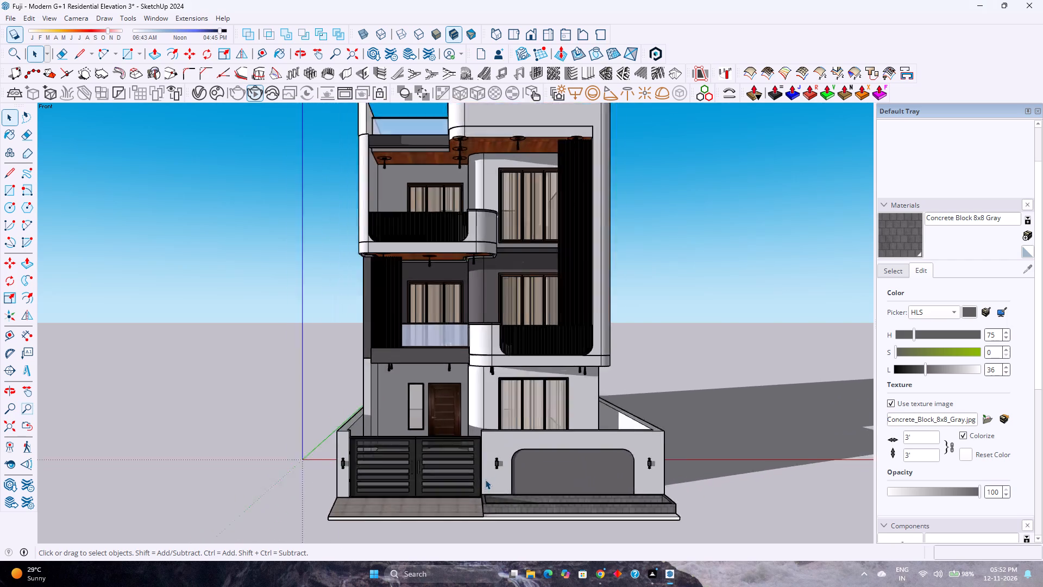
pyautogui.scroll(2, 485, 479)
pyautogui.scroll(-4, 485, 479)
pyautogui.scroll(4, 485, 479)
pyautogui.scroll(-4, 485, 479)
pyautogui.scroll(3, 485, 479)
pyautogui.scroll(-3, 485, 479)
pyautogui.scroll(3, 485, 479)
pyautogui.scroll(-3, 485, 479)
pyautogui.scroll(3, 485, 479)
pyautogui.scroll(-4, 485, 479)
pyautogui.scroll(2, 486, 479)
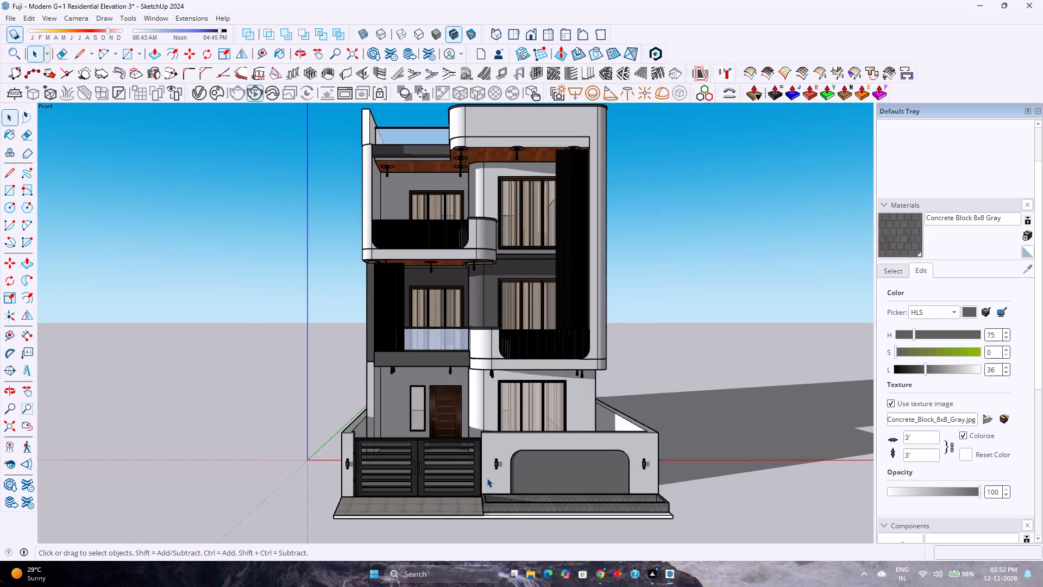
pyautogui.scroll(1, 487, 478)
pyautogui.scroll(-4, 487, 478)
pyautogui.scroll(3, 487, 478)
pyautogui.scroll(-3, 487, 478)
pyautogui.scroll(3, 488, 478)
pyautogui.scroll(-4, 491, 479)
pyautogui.scroll(4, 491, 479)
pyautogui.scroll(-4, 492, 479)
pyautogui.scroll(3, 492, 479)
pyautogui.scroll(-3, 492, 479)
pyautogui.scroll(4, 492, 479)
pyautogui.scroll(-4, 492, 479)
pyautogui.scroll(2, 492, 478)
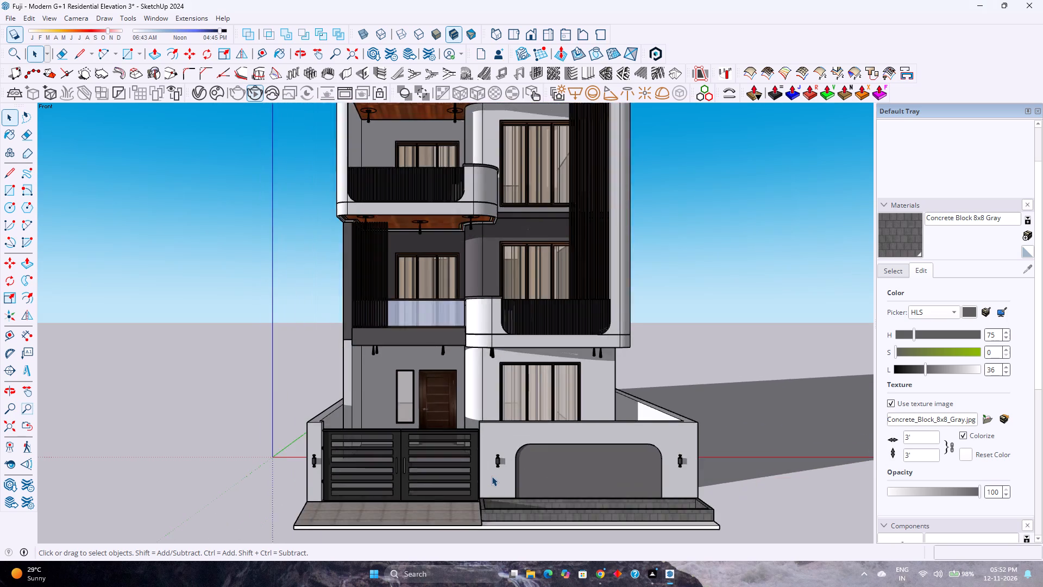
# Inspect the ground-floor entrance up close, including the wooden door, front gate, windows and the first-floor balconies above.
pyautogui.scroll(2, 492, 476)
pyautogui.scroll(-1, 492, 476)
pyautogui.scroll(1, 498, 473)
pyautogui.scroll(-4, 498, 473)
pyautogui.scroll(1, 500, 472)
pyautogui.scroll(-4, 500, 469)
pyautogui.scroll(2, 499, 469)
pyautogui.scroll(-3, 499, 469)
pyautogui.scroll(3, 499, 469)
pyautogui.scroll(-4, 499, 469)
pyautogui.scroll(4, 499, 469)
pyautogui.scroll(-3, 492, 466)
pyautogui.scroll(4, 470, 486)
pyautogui.scroll(-1, 493, 463)
pyautogui.scroll(3, 466, 420)
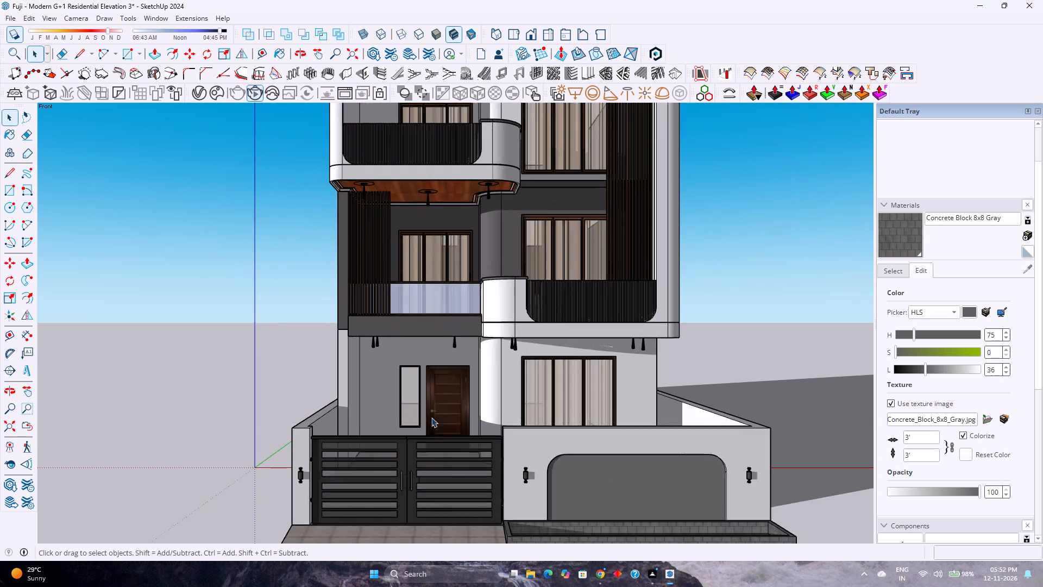
pyautogui.scroll(-3, 426, 419)
pyautogui.scroll(4, 426, 424)
pyautogui.scroll(-1, 426, 424)
pyautogui.scroll(1, 426, 424)
pyautogui.scroll(-4, 426, 424)
pyautogui.scroll(4, 426, 424)
pyautogui.scroll(-4, 426, 424)
pyautogui.scroll(4, 426, 424)
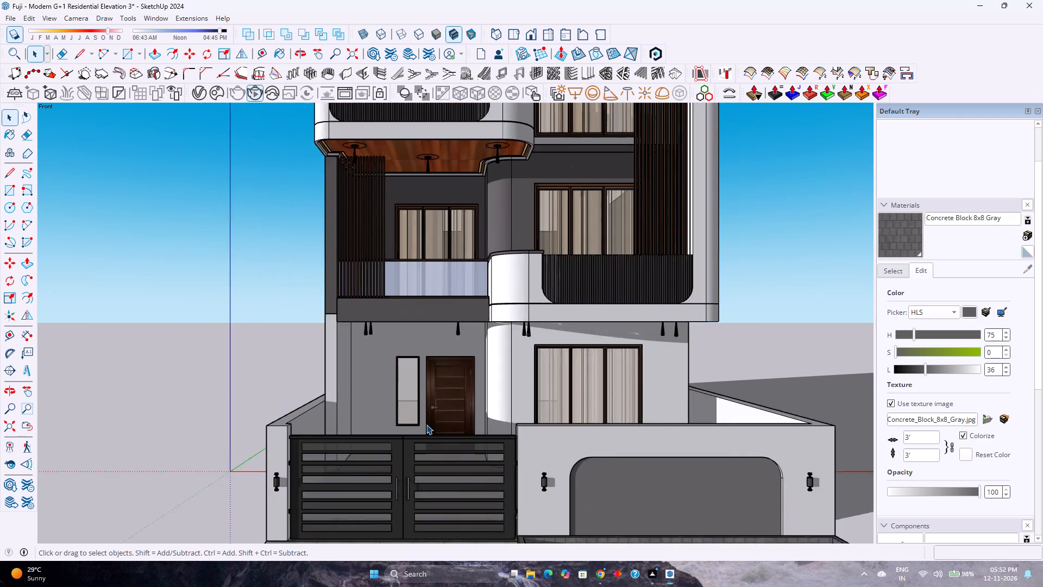
pyautogui.scroll(-4, 426, 424)
pyautogui.scroll(3, 426, 424)
pyautogui.scroll(-2, 426, 424)
pyautogui.scroll(2, 426, 424)
pyautogui.scroll(-4, 426, 424)
pyautogui.scroll(5, 426, 424)
pyautogui.scroll(-3, 428, 423)
pyautogui.scroll(2, 428, 423)
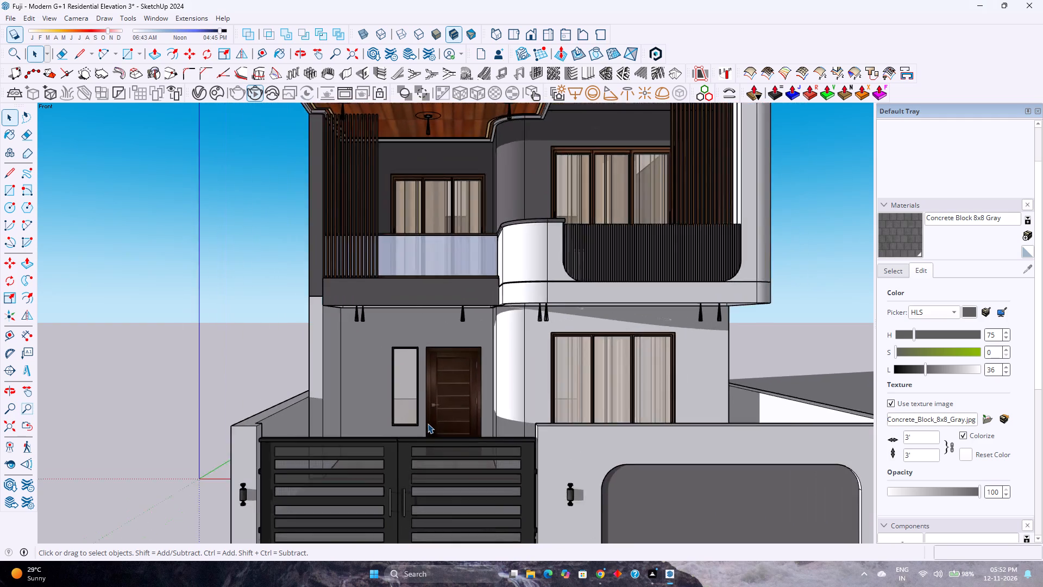
pyautogui.scroll(1, 428, 423)
pyautogui.scroll(-3, 428, 425)
pyautogui.scroll(2, 428, 425)
pyautogui.scroll(-2, 428, 426)
pyautogui.scroll(2, 428, 426)
pyautogui.scroll(-3, 428, 426)
pyautogui.scroll(3, 428, 426)
pyautogui.scroll(-3, 428, 426)
pyautogui.scroll(3, 428, 426)
pyautogui.scroll(-1, 428, 426)
pyautogui.scroll(1, 428, 426)
pyautogui.scroll(-1, 428, 427)
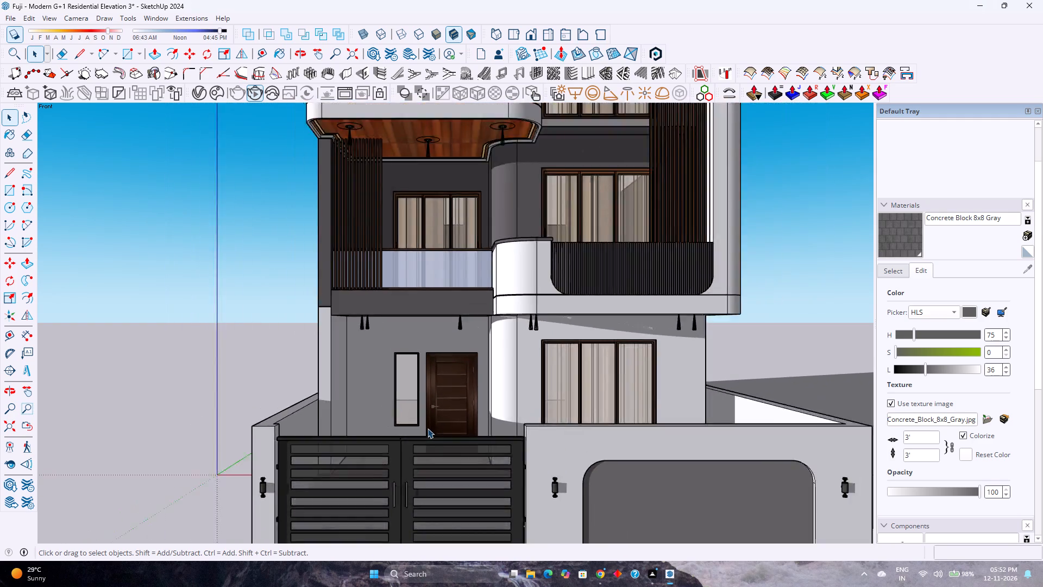
pyautogui.scroll(-1, 428, 428)
pyautogui.scroll(2, 428, 428)
pyautogui.scroll(-2, 428, 428)
pyautogui.scroll(2, 428, 428)
pyautogui.scroll(-3, 428, 428)
pyautogui.scroll(3, 428, 428)
pyautogui.scroll(-3, 421, 428)
pyautogui.scroll(3, 421, 428)
pyautogui.scroll(-1, 420, 430)
pyautogui.scroll(1, 420, 430)
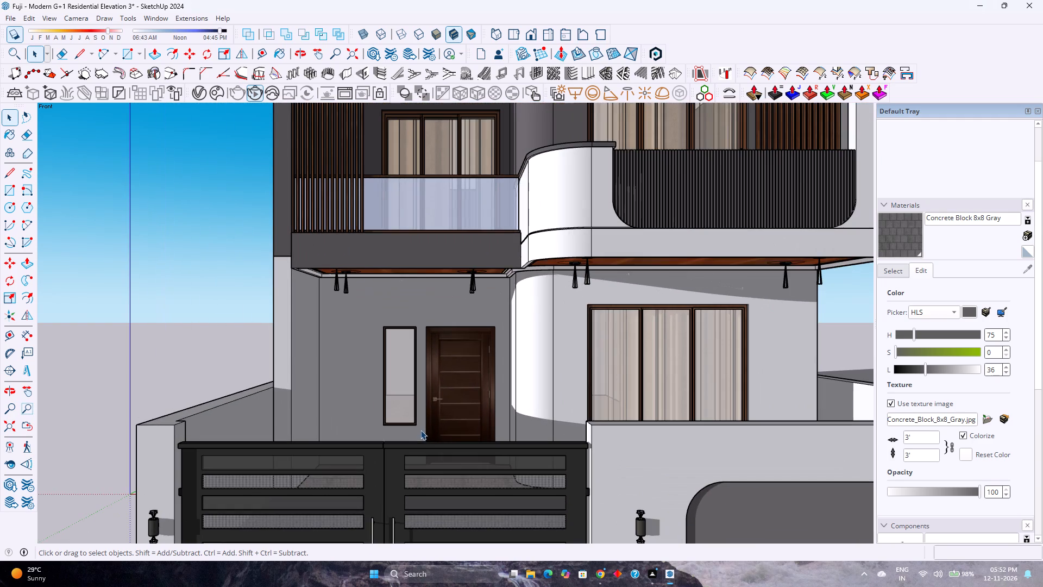
pyautogui.scroll(-2, 434, 426)
pyautogui.scroll(2, 434, 426)
pyautogui.scroll(-2, 434, 426)
pyautogui.scroll(2, 434, 426)
pyautogui.scroll(-3, 441, 422)
pyautogui.scroll(2, 441, 422)
pyautogui.scroll(-1, 441, 422)
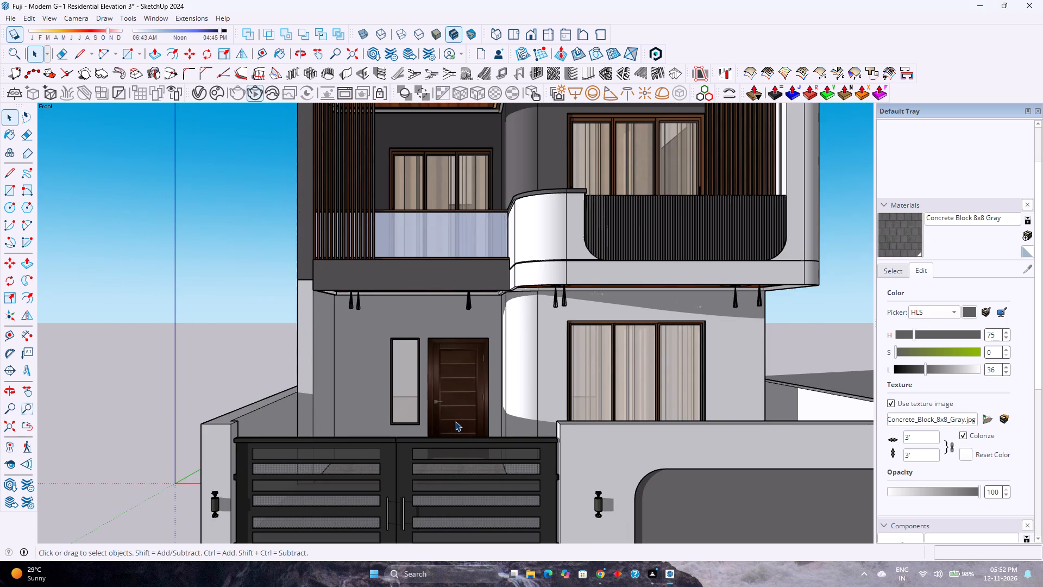
pyautogui.scroll(1, 456, 421)
pyautogui.scroll(-2, 456, 421)
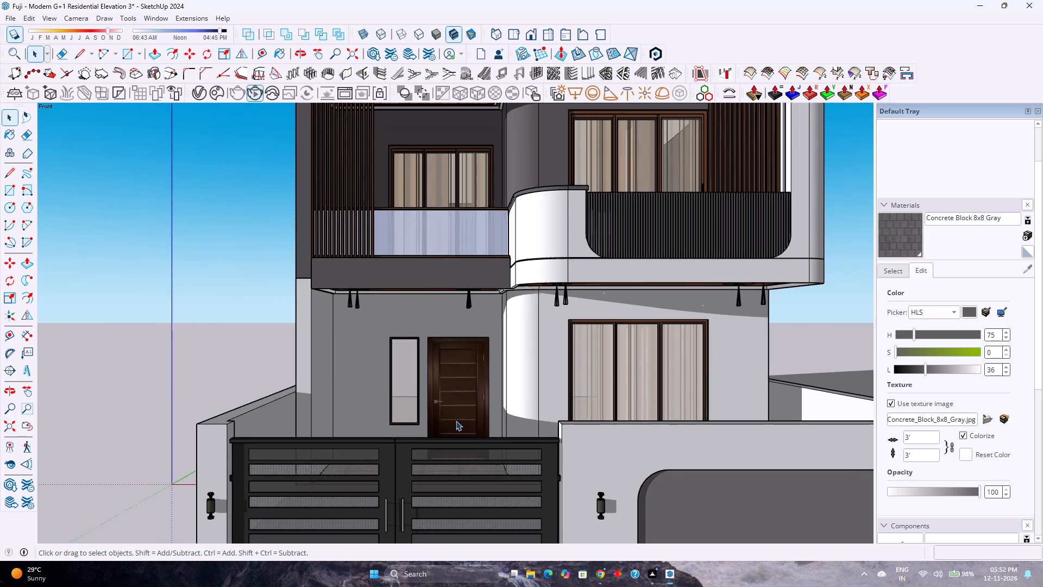
# Examine the ground-floor entrance, gate and windows together with the first-floor balconies above, at close and medium range.
pyautogui.scroll(2, 458, 423)
pyautogui.scroll(-3, 458, 423)
pyautogui.scroll(3, 458, 424)
pyautogui.scroll(-3, 458, 424)
pyautogui.scroll(3, 459, 424)
pyautogui.scroll(-3, 459, 424)
pyautogui.scroll(3, 459, 424)
pyautogui.scroll(-3, 459, 424)
pyautogui.scroll(2, 459, 424)
pyautogui.scroll(-3, 459, 424)
pyautogui.scroll(4, 459, 424)
pyautogui.scroll(-2, 459, 424)
pyautogui.scroll(2, 459, 424)
pyautogui.scroll(-4, 459, 424)
pyautogui.scroll(3, 459, 426)
pyautogui.scroll(-3, 459, 426)
pyautogui.scroll(4, 459, 426)
pyautogui.scroll(-3, 460, 426)
pyautogui.scroll(2, 460, 426)
pyautogui.scroll(-2, 461, 426)
pyautogui.scroll(2, 461, 426)
pyautogui.scroll(-1, 461, 426)
pyautogui.scroll(2, 461, 426)
pyautogui.scroll(-4, 461, 426)
pyautogui.scroll(3, 461, 426)
pyautogui.scroll(-3, 461, 426)
pyautogui.scroll(2, 461, 426)
pyautogui.scroll(-3, 462, 426)
pyautogui.scroll(2, 462, 425)
pyautogui.scroll(-3, 462, 425)
pyautogui.scroll(3, 462, 425)
pyautogui.scroll(-2, 462, 425)
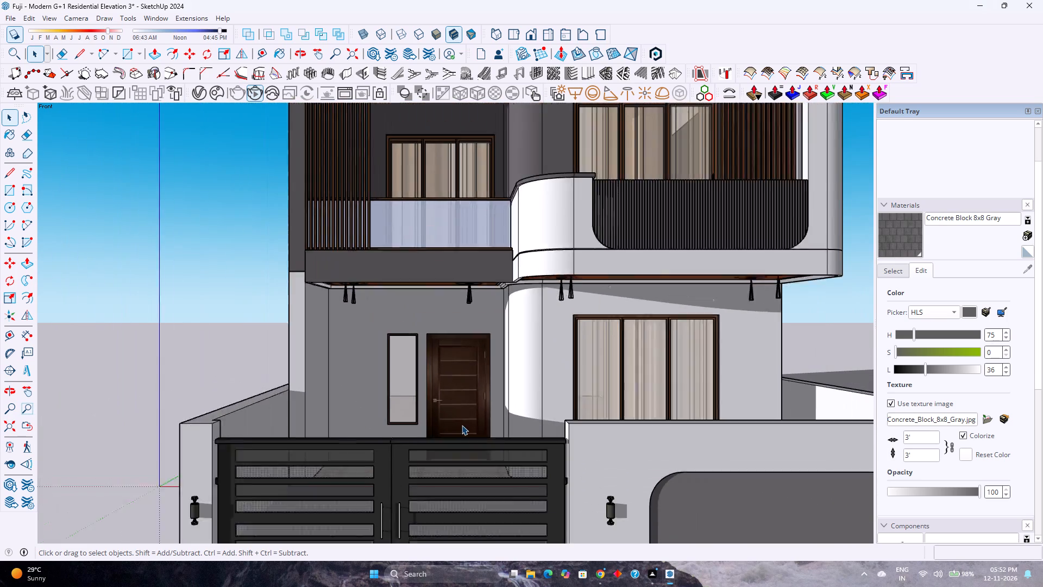
pyautogui.scroll(-4, 462, 425)
pyautogui.scroll(2, 462, 425)
pyautogui.scroll(-3, 464, 424)
pyautogui.scroll(2, 464, 424)
pyautogui.scroll(-3, 464, 424)
pyautogui.scroll(3, 464, 424)
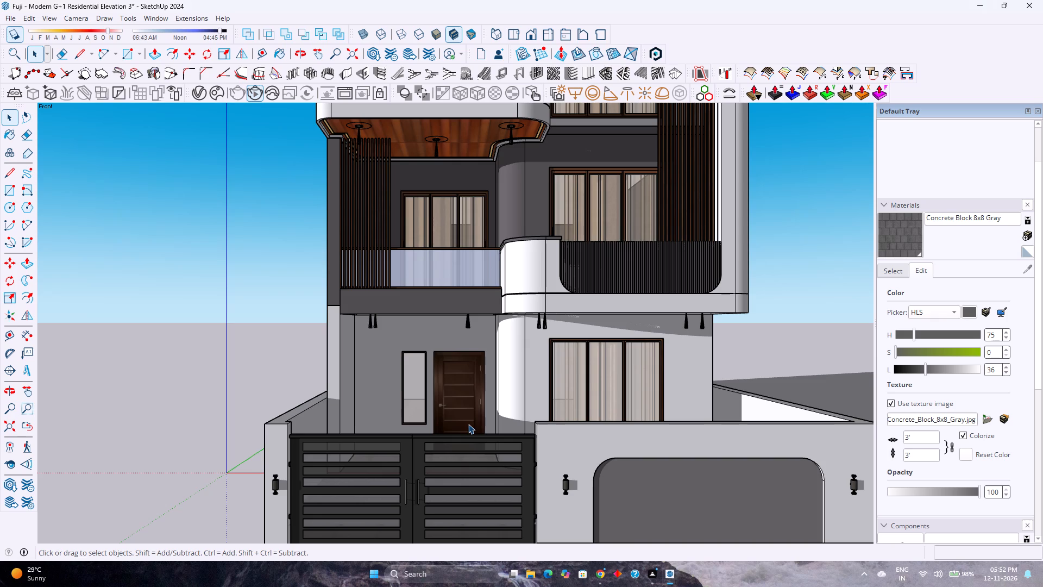
pyautogui.scroll(-3, 468, 424)
pyautogui.scroll(3, 468, 424)
pyautogui.scroll(-3, 468, 424)
pyautogui.scroll(3, 468, 424)
pyautogui.scroll(-3, 468, 424)
pyautogui.scroll(3, 468, 424)
pyautogui.scroll(-3, 468, 424)
pyautogui.scroll(3, 468, 424)
pyautogui.scroll(-3, 468, 424)
pyautogui.scroll(3, 468, 424)
pyautogui.scroll(-4, 468, 424)
pyautogui.scroll(4, 468, 424)
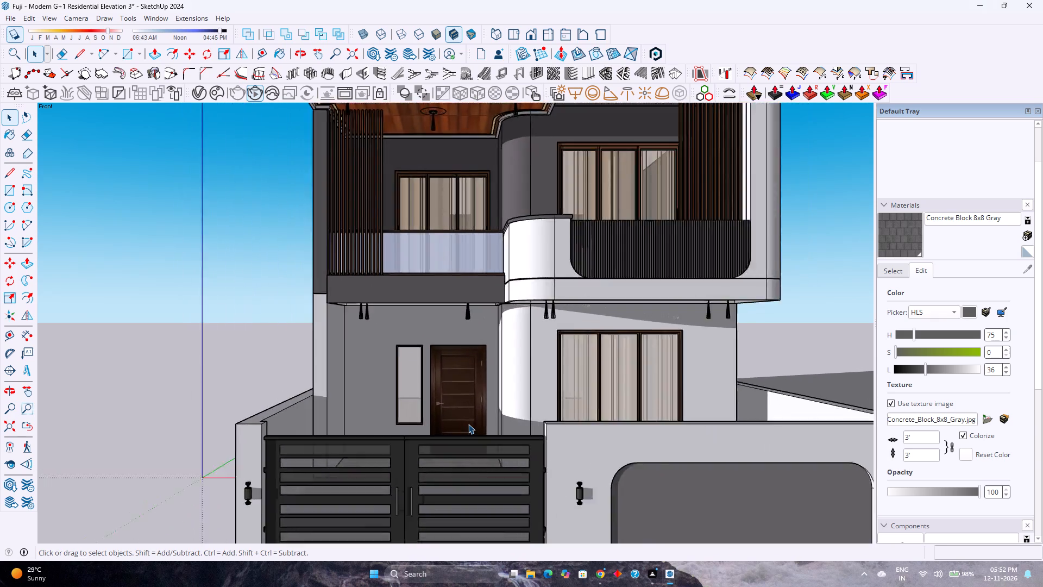
pyautogui.scroll(-4, 468, 424)
pyautogui.scroll(4, 468, 424)
pyautogui.scroll(-4, 468, 424)
pyautogui.scroll(4, 468, 424)
pyautogui.scroll(-4, 468, 424)
pyautogui.scroll(3, 468, 424)
pyautogui.scroll(-3, 468, 424)
pyautogui.scroll(3, 468, 424)
pyautogui.scroll(-3, 468, 424)
pyautogui.scroll(3, 467, 424)
pyautogui.scroll(-3, 467, 424)
pyautogui.scroll(3, 467, 424)
pyautogui.scroll(-4, 467, 424)
pyautogui.scroll(4, 467, 424)
pyautogui.scroll(-4, 467, 424)
pyautogui.scroll(4, 467, 424)
pyautogui.scroll(-4, 467, 424)
pyautogui.scroll(3, 467, 424)
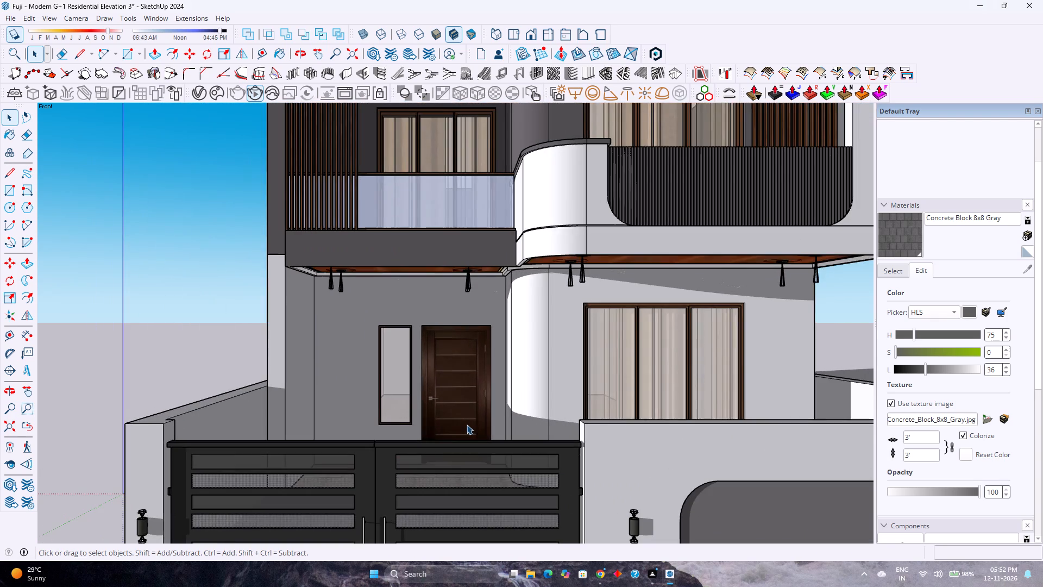
pyautogui.scroll(-2, 467, 424)
pyautogui.scroll(2, 467, 424)
pyautogui.scroll(-2, 467, 424)
pyautogui.scroll(3, 467, 424)
pyautogui.scroll(-3, 467, 424)
pyautogui.scroll(2, 467, 424)
pyautogui.scroll(-3, 467, 424)
pyautogui.scroll(3, 467, 424)
pyautogui.scroll(-3, 467, 424)
pyautogui.scroll(3, 467, 424)
pyautogui.scroll(-3, 467, 424)
pyautogui.scroll(3, 467, 424)
pyautogui.scroll(-3, 467, 424)
pyautogui.scroll(3, 467, 424)
pyautogui.scroll(-4, 467, 424)
pyautogui.scroll(4, 467, 424)
pyautogui.scroll(-4, 467, 424)
pyautogui.scroll(4, 467, 424)
pyautogui.scroll(-4, 467, 424)
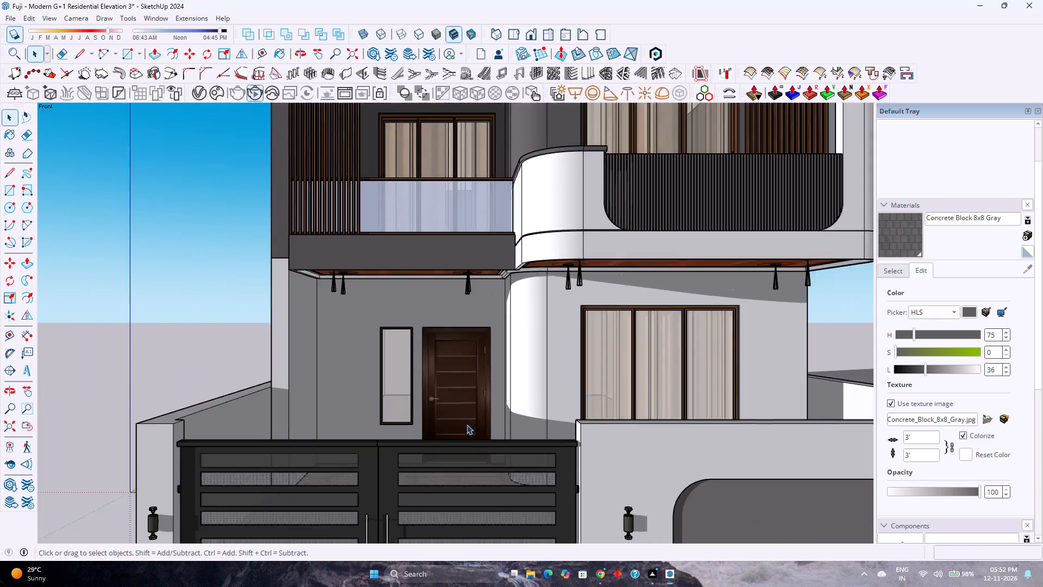
pyautogui.scroll(4, 467, 424)
pyautogui.scroll(-4, 467, 424)
pyautogui.scroll(3, 467, 424)
pyautogui.scroll(-2, 467, 424)
pyautogui.scroll(2, 464, 426)
pyautogui.scroll(-7, 464, 426)
pyautogui.scroll(1, 464, 426)
pyautogui.scroll(-2, 464, 426)
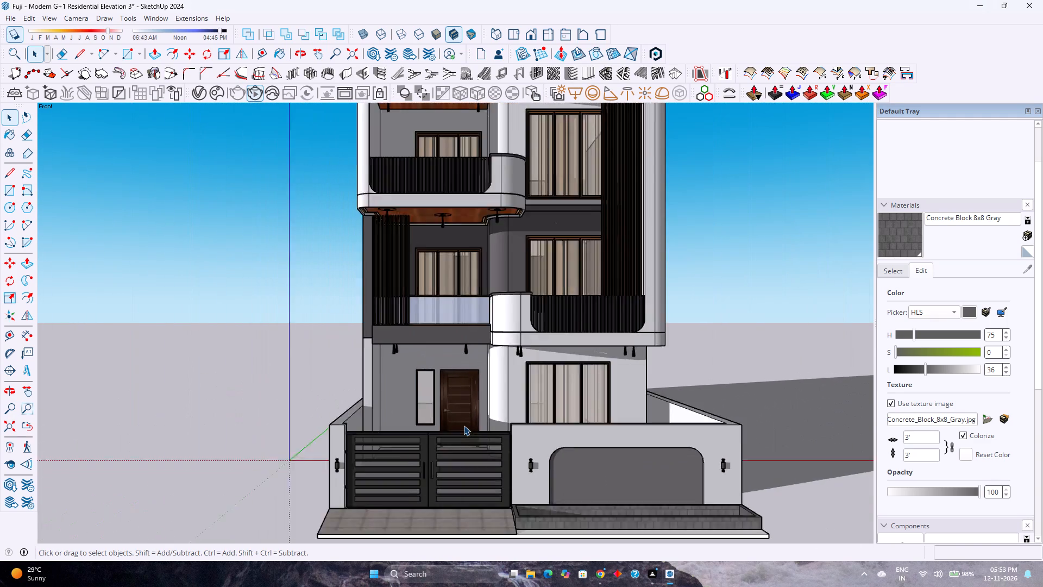
# Inspect the overall massing of the whole house from the front and from an angled corner view showing the side wall.
pyautogui.scroll(-9, 464, 426)
pyautogui.scroll(7, 501, 424)
pyautogui.scroll(-3, 513, 424)
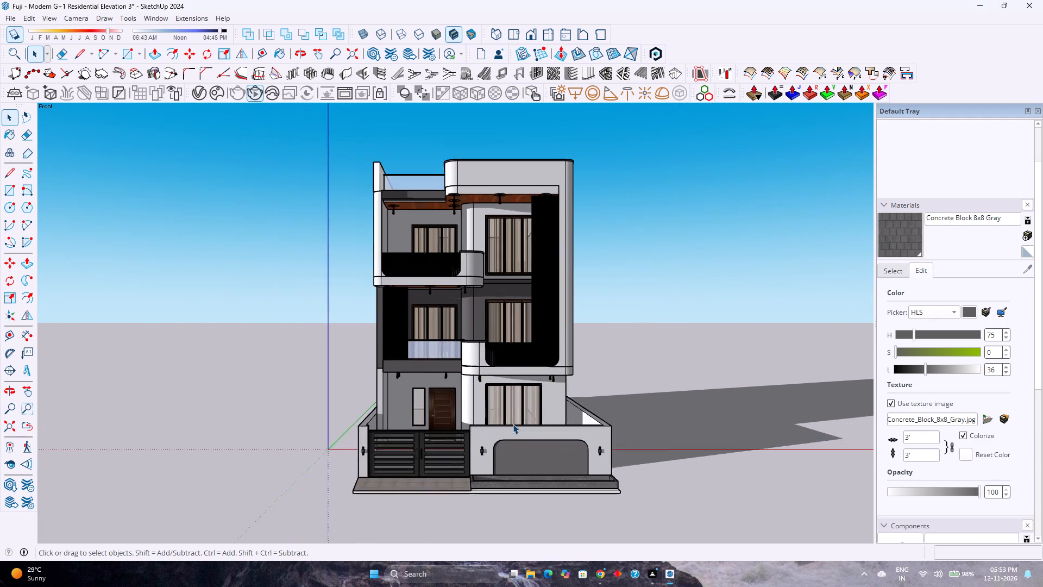
pyautogui.scroll(3, 513, 424)
pyautogui.scroll(-1, 513, 424)
pyautogui.moveTo(513, 424); pyautogui.dragTo(445, 420, button='middle')
pyautogui.scroll(-3, 445, 420)
pyautogui.scroll(1, 445, 420)
pyautogui.scroll(-3, 445, 419)
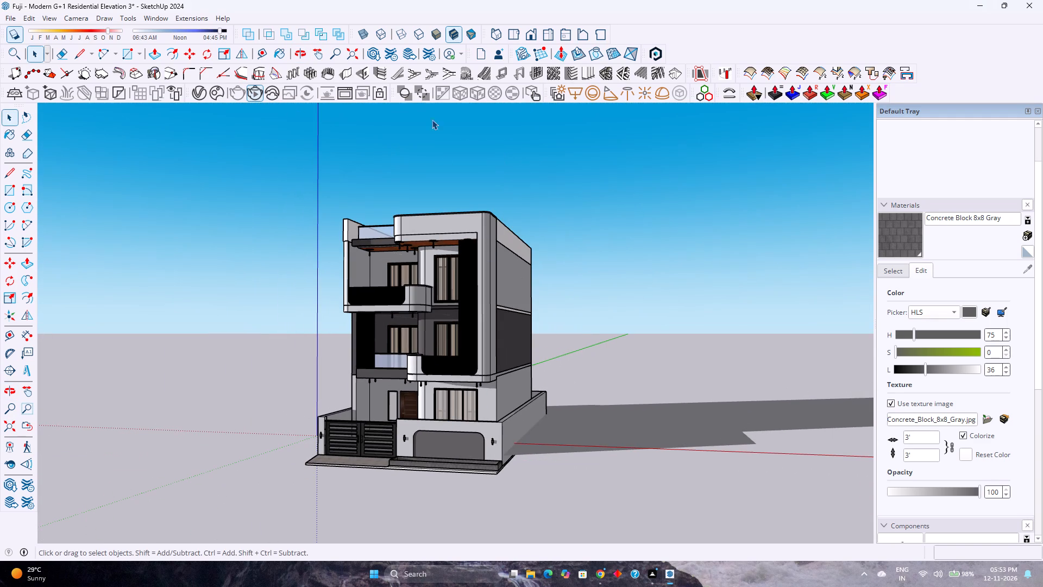
# Save the model with the whole house framed in the standard front view.
pyautogui.click(532, 30)
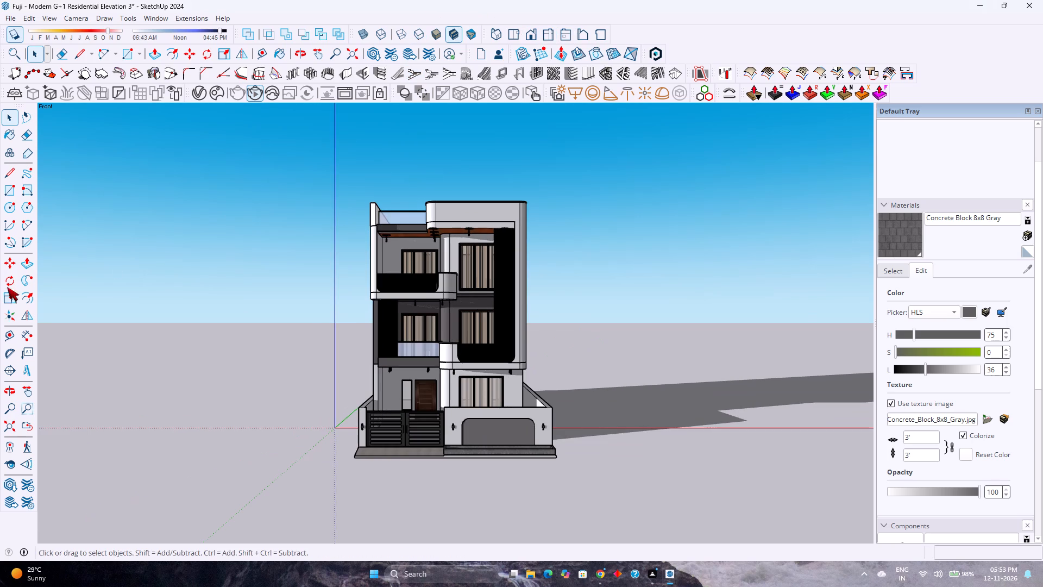
pyautogui.click(12, 429)
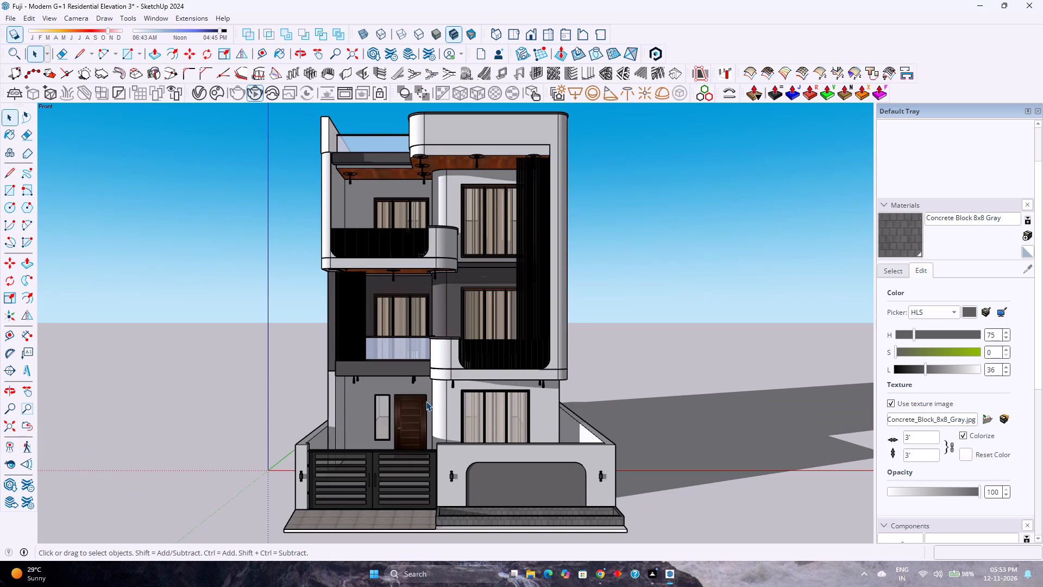
pyautogui.hotkey('ctrl', 's')
# Examine the first-floor balconies in the front view, including the glass railing, curved parapet, vertical slats and windows.
pyautogui.scroll(2, 464, 349)
pyautogui.scroll(-3, 464, 349)
pyautogui.scroll(2, 464, 349)
pyautogui.scroll(-2, 464, 349)
pyautogui.scroll(3, 464, 349)
pyautogui.scroll(-3, 464, 349)
pyautogui.scroll(2, 464, 349)
pyautogui.scroll(-2, 464, 349)
pyautogui.scroll(3, 464, 349)
pyautogui.scroll(-2, 464, 349)
pyautogui.scroll(2, 464, 349)
pyautogui.scroll(-3, 464, 349)
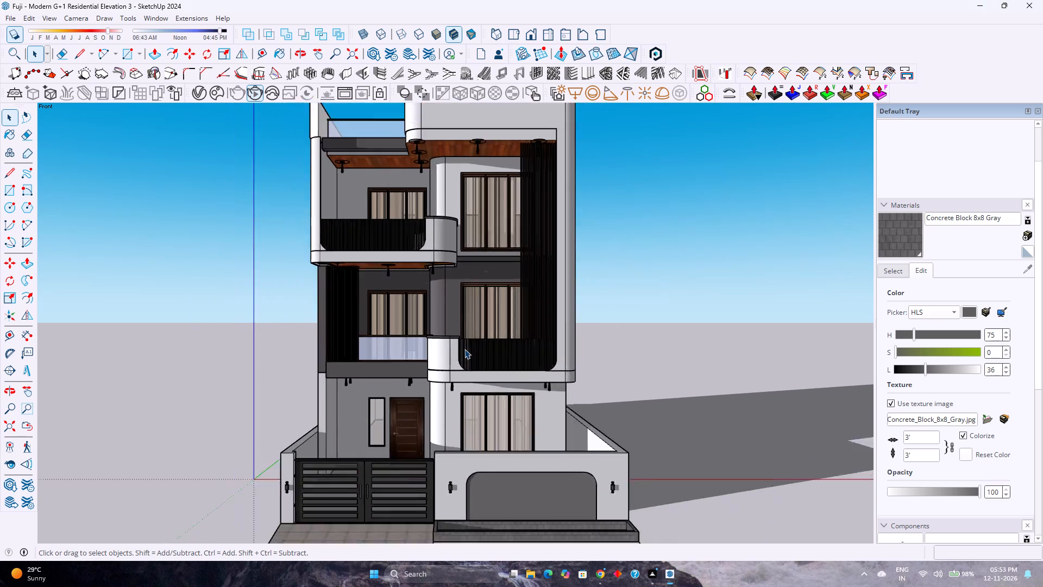
pyautogui.scroll(2, 464, 349)
pyautogui.scroll(-3, 464, 349)
pyautogui.scroll(3, 464, 349)
pyautogui.scroll(-2, 464, 349)
pyautogui.scroll(3, 464, 350)
pyautogui.scroll(-3, 464, 350)
pyautogui.scroll(3, 464, 350)
pyautogui.scroll(-3, 464, 350)
pyautogui.scroll(2, 464, 350)
pyautogui.scroll(-3, 464, 350)
pyautogui.scroll(3, 464, 350)
pyautogui.scroll(-3, 464, 350)
pyautogui.scroll(2, 464, 350)
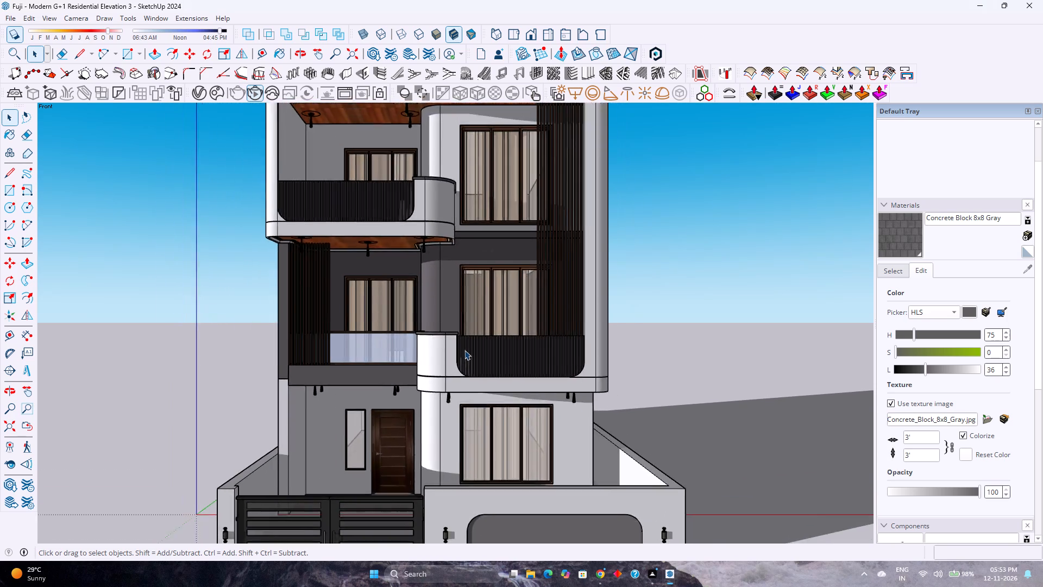
pyautogui.scroll(1, 464, 350)
pyautogui.scroll(-2, 464, 350)
pyautogui.scroll(3, 464, 350)
pyautogui.scroll(-3, 464, 350)
pyautogui.scroll(3, 464, 350)
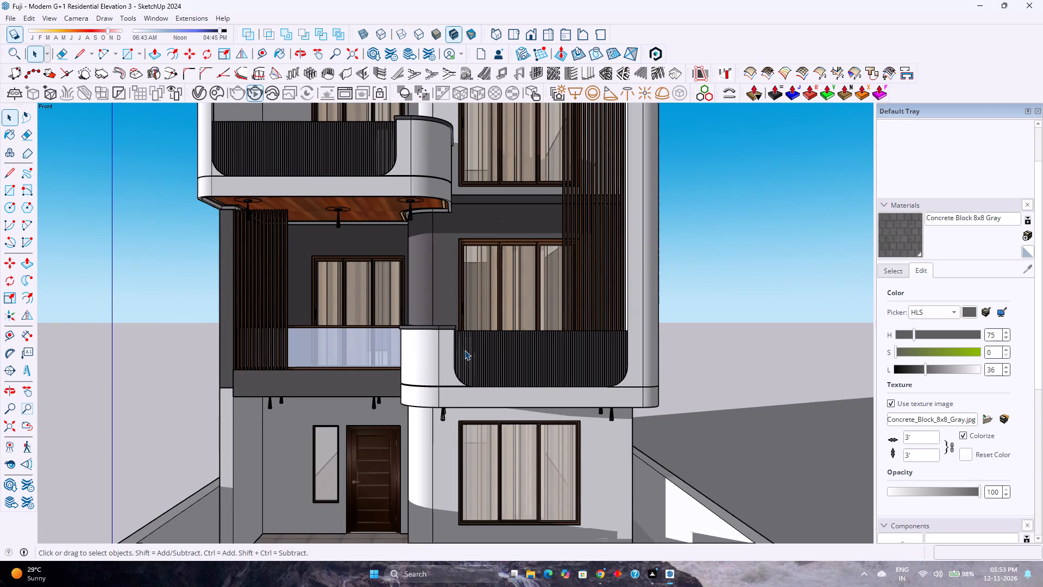
pyautogui.scroll(-1, 464, 356)
pyautogui.scroll(2, 463, 356)
pyautogui.scroll(-3, 463, 356)
pyautogui.scroll(3, 463, 356)
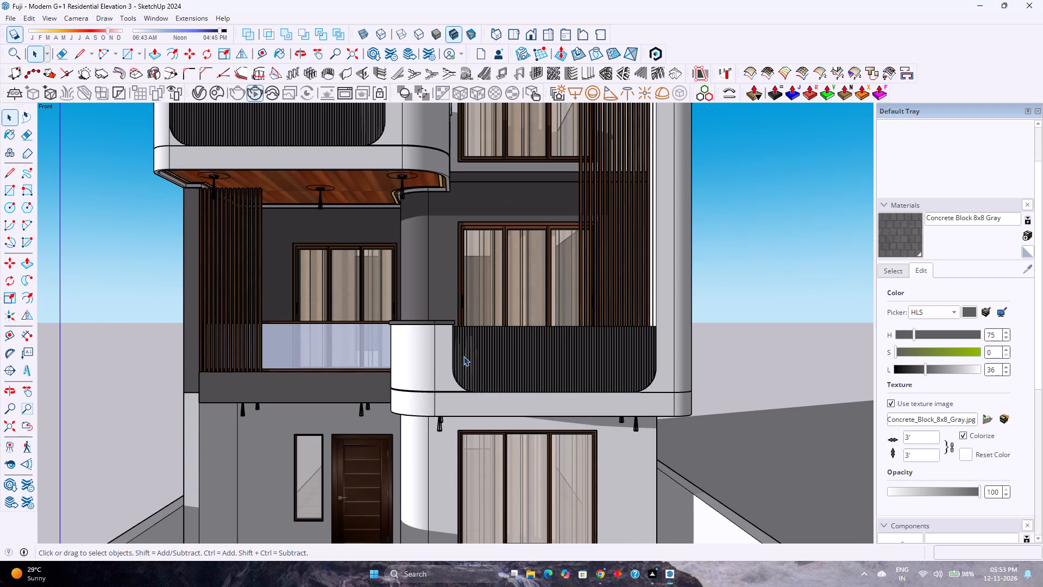
pyautogui.scroll(-3, 461, 360)
pyautogui.scroll(3, 461, 360)
pyautogui.scroll(-2, 461, 360)
pyautogui.scroll(3, 461, 360)
pyautogui.scroll(-3, 461, 360)
pyautogui.scroll(3, 461, 360)
pyautogui.scroll(-3, 461, 360)
pyautogui.scroll(3, 461, 360)
pyautogui.scroll(-2, 461, 360)
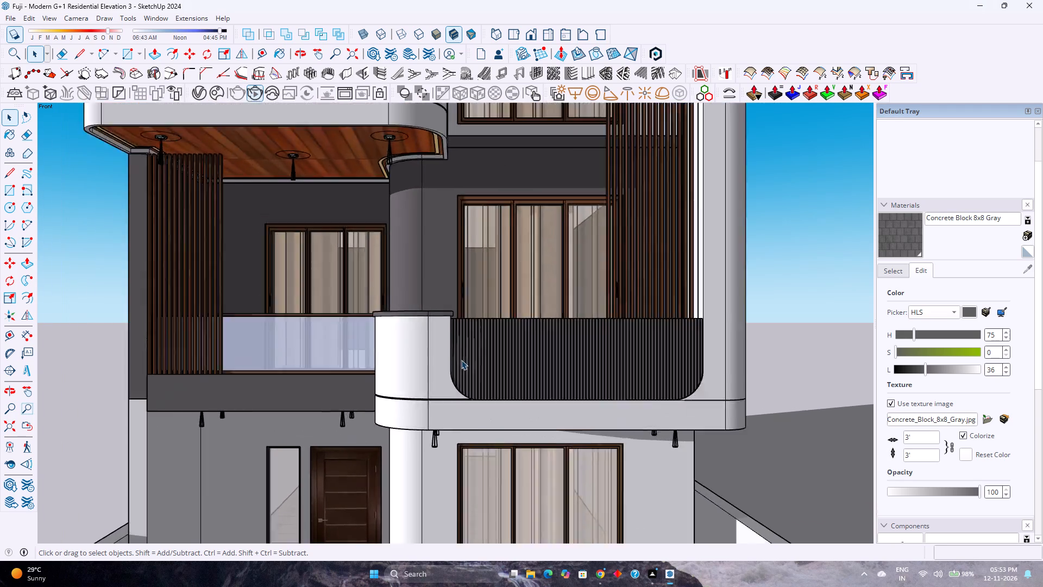
# Examine the first-floor balconies up close in the front view, including the slatted curved parapet, glass railing and curtained windows.
pyautogui.scroll(-1, 461, 360)
pyautogui.scroll(3, 461, 360)
pyautogui.scroll(-3, 461, 360)
pyautogui.scroll(4, 461, 360)
pyautogui.scroll(-3, 461, 360)
pyautogui.scroll(4, 461, 360)
pyautogui.scroll(-4, 461, 360)
pyautogui.scroll(4, 461, 360)
pyautogui.scroll(-3, 461, 360)
pyautogui.scroll(2, 461, 360)
pyautogui.scroll(-3, 461, 360)
pyautogui.scroll(3, 461, 360)
pyautogui.scroll(-3, 461, 360)
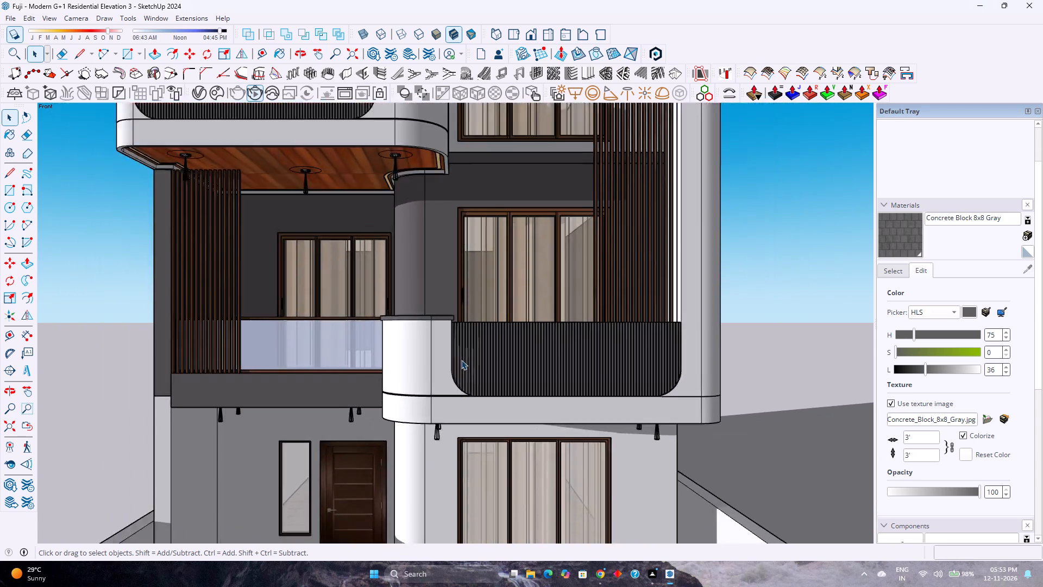
pyautogui.scroll(3, 461, 360)
pyautogui.scroll(-2, 461, 360)
pyautogui.scroll(2, 454, 355)
pyautogui.scroll(-3, 454, 355)
pyautogui.scroll(3, 454, 355)
pyautogui.scroll(-3, 454, 355)
pyautogui.scroll(3, 454, 355)
pyautogui.scroll(-3, 454, 355)
pyautogui.scroll(3, 454, 355)
pyautogui.scroll(-1, 454, 355)
pyautogui.scroll(1, 455, 355)
pyautogui.scroll(-3, 458, 355)
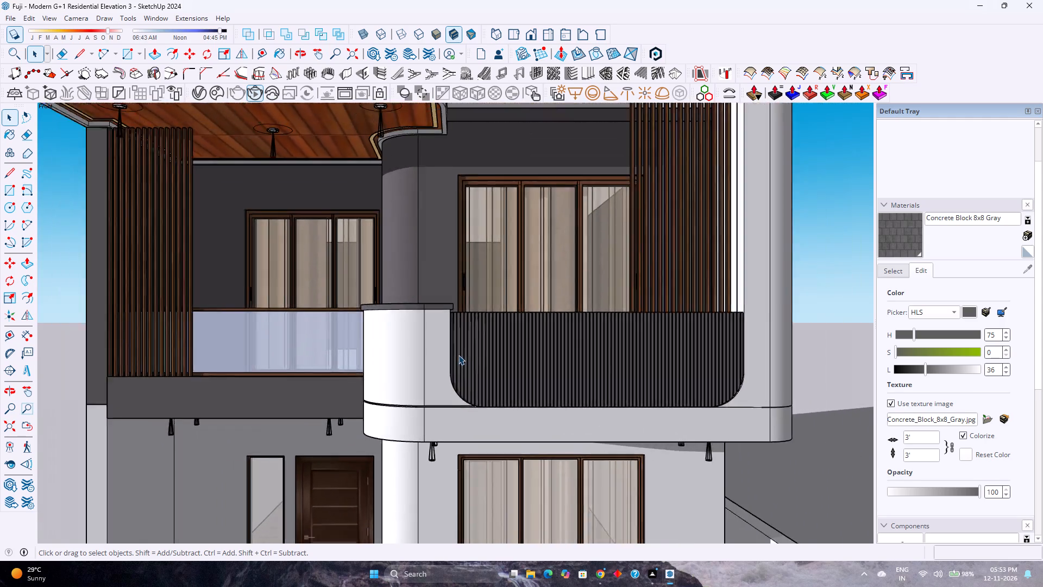
pyautogui.scroll(2, 458, 355)
pyautogui.scroll(-3, 459, 355)
pyautogui.scroll(3, 459, 355)
pyautogui.scroll(-3, 459, 355)
pyautogui.scroll(3, 459, 355)
pyautogui.scroll(-2, 459, 355)
pyautogui.scroll(3, 459, 355)
pyautogui.scroll(-4, 459, 355)
pyautogui.scroll(4, 459, 355)
pyautogui.scroll(-1, 459, 355)
pyautogui.scroll(1, 466, 355)
pyautogui.scroll(-3, 467, 355)
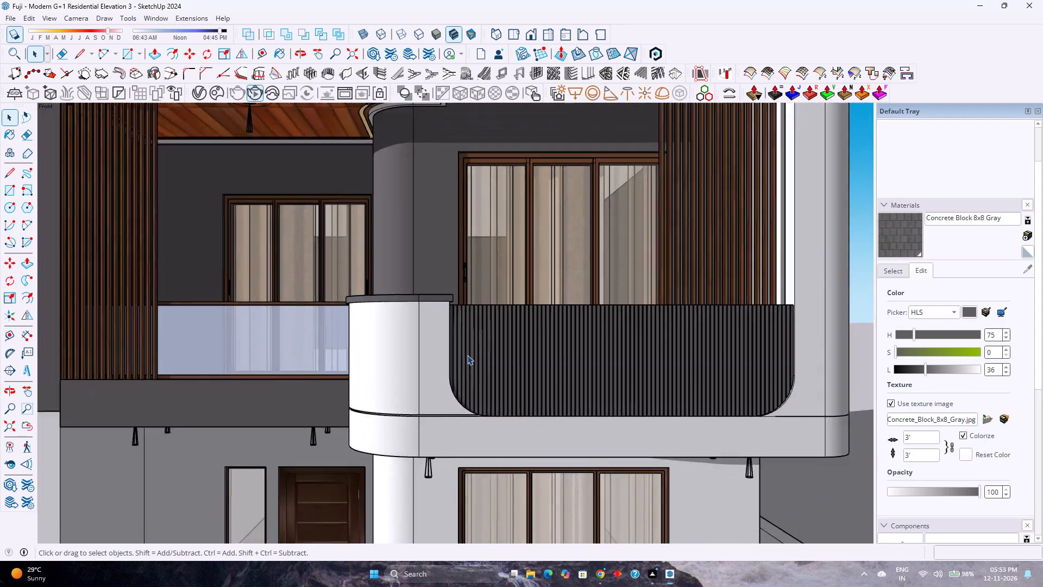
pyautogui.scroll(3, 467, 355)
pyautogui.scroll(-3, 467, 355)
pyautogui.scroll(2, 467, 355)
pyautogui.scroll(-2, 468, 355)
# Examine the first-floor balconies together with the entrance door and ground-floor window at medium range in the front view.
pyautogui.scroll(-10, 469, 355)
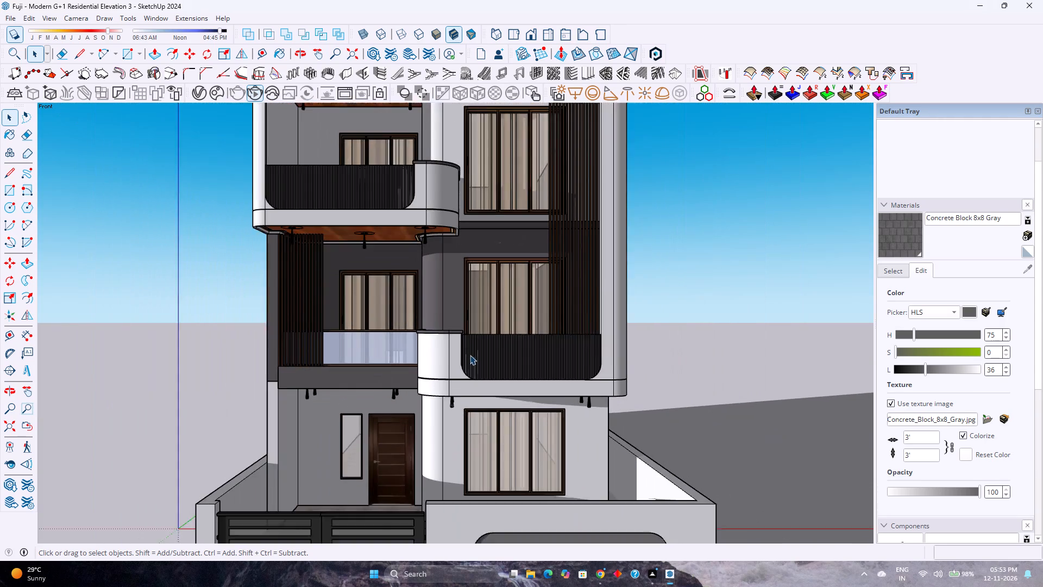
pyautogui.scroll(1, 470, 355)
pyautogui.scroll(-6, 470, 355)
pyautogui.scroll(3, 470, 355)
pyautogui.scroll(-2, 475, 355)
pyautogui.scroll(3, 474, 356)
pyautogui.scroll(-2, 461, 354)
pyautogui.scroll(3, 458, 355)
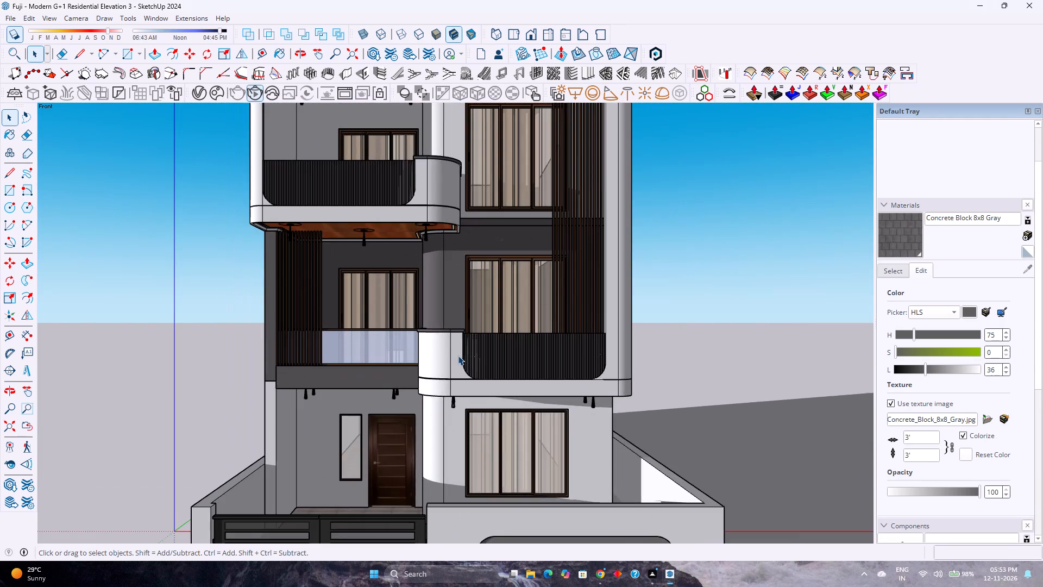
pyautogui.scroll(3, 458, 355)
pyautogui.scroll(-3, 456, 355)
pyautogui.scroll(3, 456, 355)
pyautogui.scroll(-3, 456, 355)
pyautogui.scroll(3, 456, 355)
pyautogui.scroll(-3, 456, 355)
pyautogui.scroll(2, 470, 355)
pyautogui.scroll(-2, 471, 355)
pyautogui.scroll(2, 472, 355)
pyautogui.scroll(-1, 473, 355)
pyautogui.scroll(3, 473, 355)
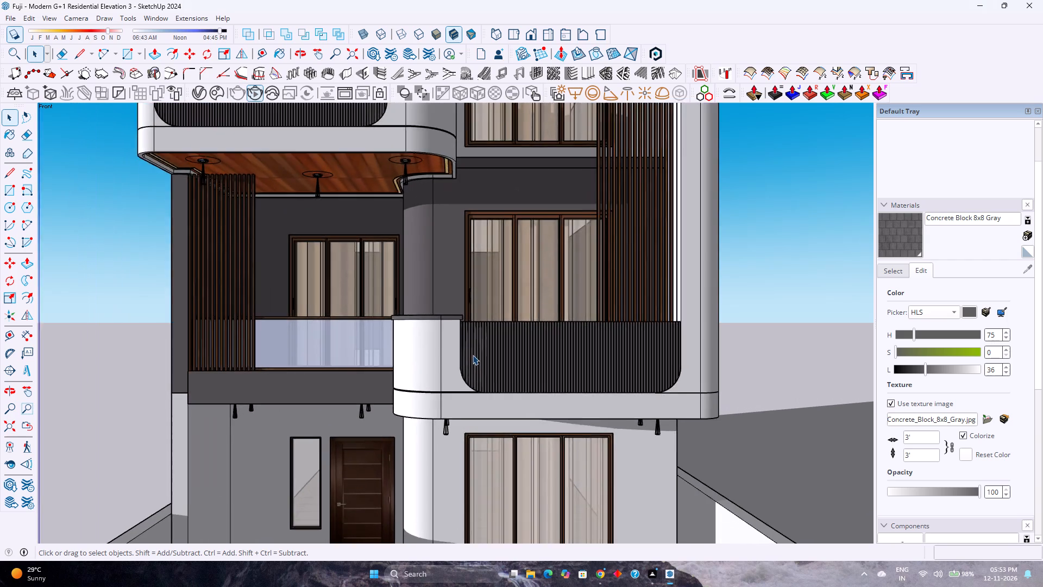
pyautogui.scroll(-5, 473, 357)
pyautogui.scroll(1, 473, 358)
pyautogui.scroll(-1, 473, 358)
pyautogui.scroll(2, 473, 359)
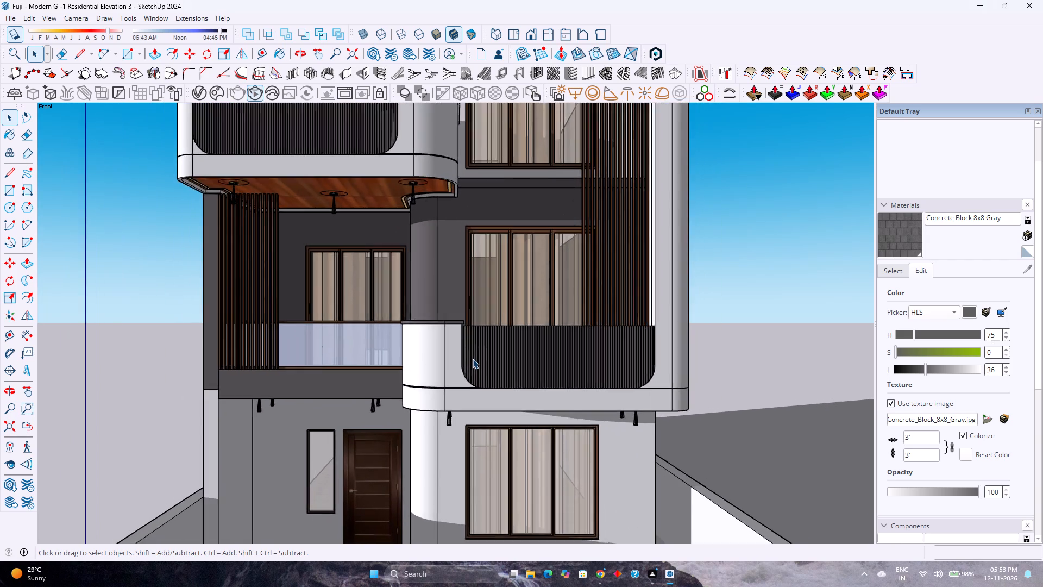
pyautogui.scroll(-1, 474, 359)
pyautogui.scroll(2, 474, 359)
pyautogui.scroll(-2, 474, 359)
pyautogui.scroll(2, 475, 359)
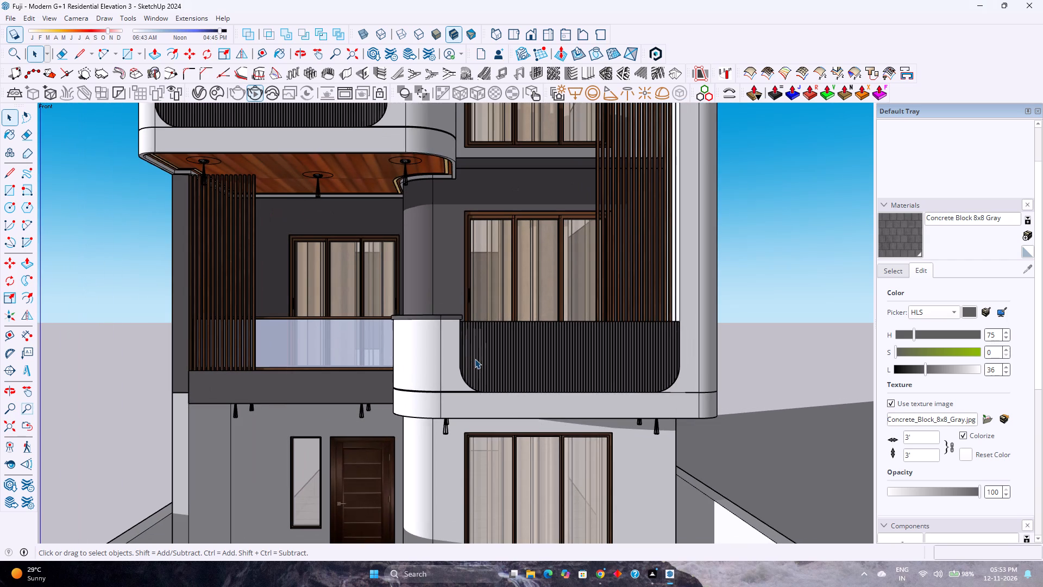
pyautogui.scroll(-2, 476, 359)
pyautogui.scroll(2, 476, 359)
pyautogui.scroll(-2, 476, 359)
pyautogui.scroll(1, 476, 359)
pyautogui.scroll(-3, 476, 359)
pyautogui.scroll(2, 476, 359)
pyautogui.scroll(-3, 476, 359)
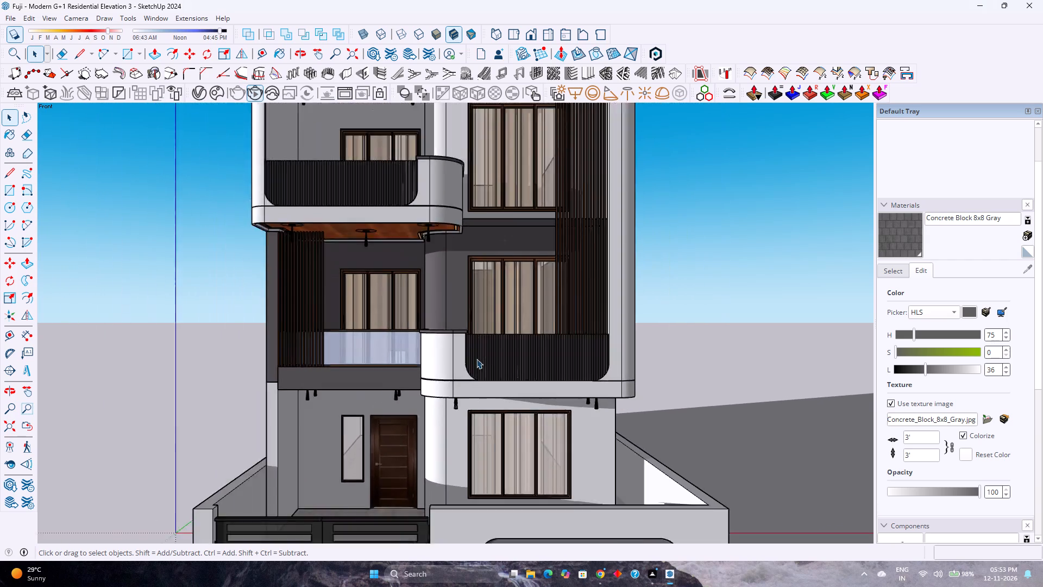
pyautogui.scroll(3, 476, 359)
pyautogui.scroll(-2, 476, 359)
pyautogui.scroll(1, 476, 359)
pyautogui.scroll(-3, 476, 359)
# Inspect the whole front elevation, from the gate and boundary wall to the roof parapet.
pyautogui.scroll(-5, 476, 359)
pyautogui.scroll(3, 476, 359)
pyautogui.scroll(-3, 476, 359)
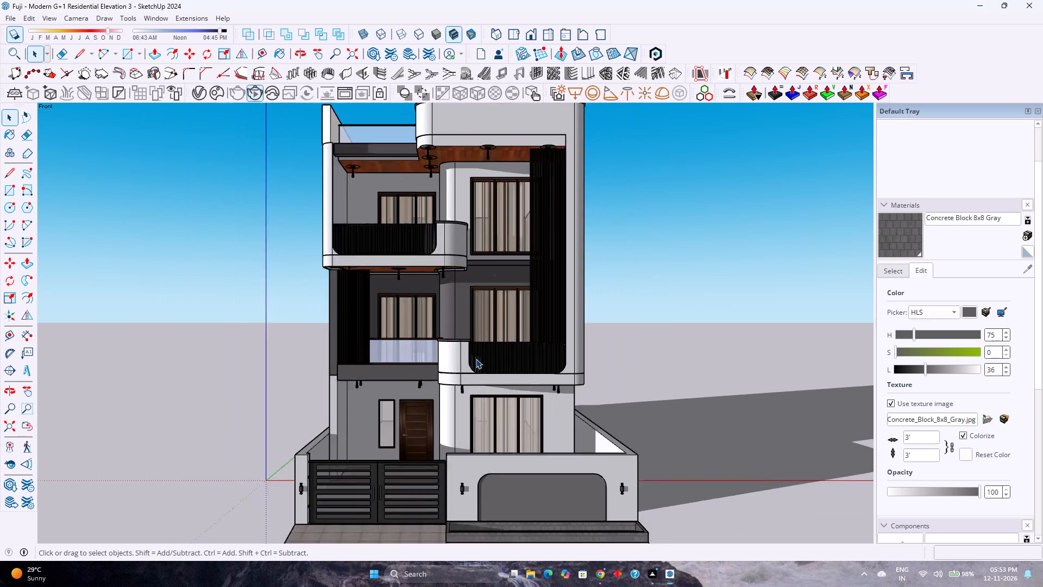
pyautogui.scroll(1, 476, 359)
pyautogui.scroll(-1, 476, 359)
pyautogui.scroll(1, 475, 359)
pyautogui.scroll(-3, 475, 359)
pyautogui.scroll(4, 475, 359)
pyautogui.scroll(-3, 475, 359)
pyautogui.scroll(2, 475, 359)
pyautogui.scroll(-3, 480, 358)
pyautogui.scroll(3, 480, 358)
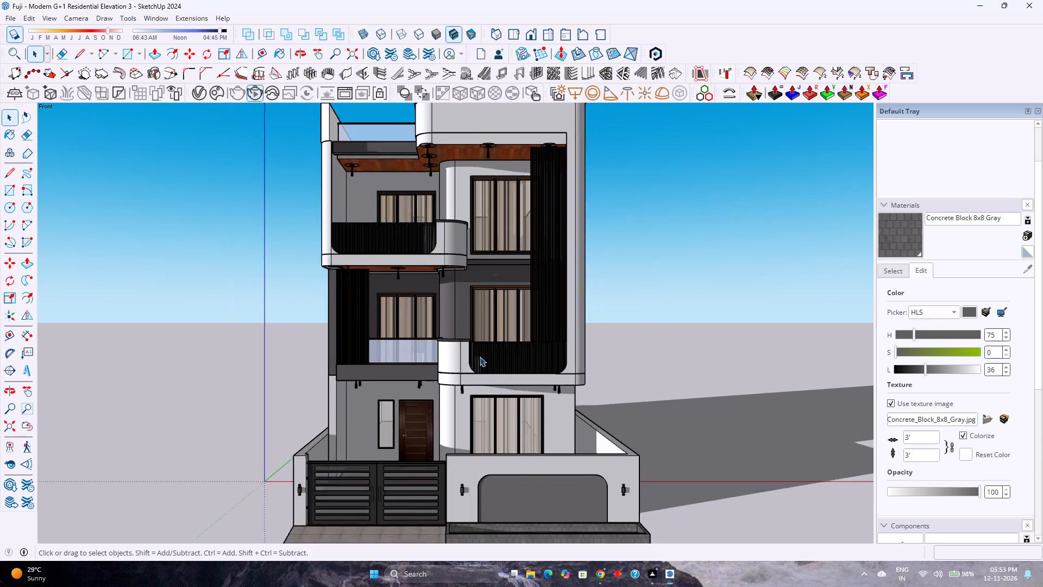
pyautogui.scroll(-4, 474, 358)
pyautogui.scroll(3, 474, 358)
pyautogui.scroll(-3, 472, 358)
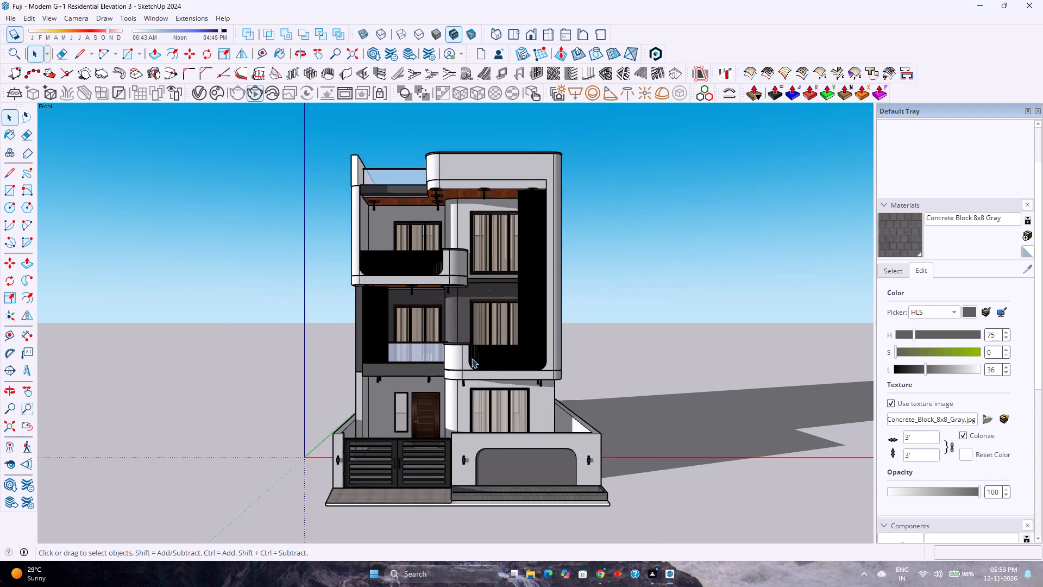
pyautogui.scroll(3, 472, 358)
pyautogui.scroll(-1, 472, 358)
pyautogui.scroll(1, 472, 358)
pyautogui.scroll(-4, 472, 358)
pyautogui.scroll(3, 472, 358)
pyautogui.scroll(-4, 472, 358)
pyautogui.scroll(1, 470, 363)
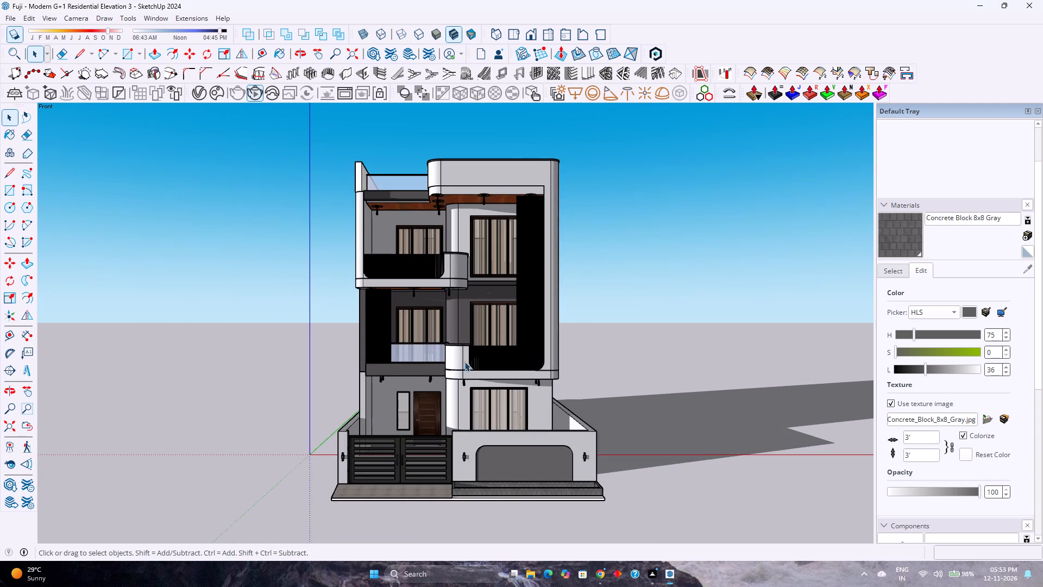
pyautogui.scroll(3, 445, 360)
pyautogui.scroll(-4, 445, 360)
pyautogui.scroll(2, 445, 360)
pyautogui.scroll(-2, 447, 360)
pyautogui.scroll(3, 448, 361)
pyautogui.scroll(-2, 449, 363)
pyautogui.scroll(2, 449, 363)
pyautogui.scroll(-2, 449, 363)
pyautogui.scroll(1, 449, 363)
pyautogui.scroll(-2, 449, 363)
# Examine the middle of the facade at medium range, comparing the stacked balconies, vertical slats and ground-floor entrance.
pyautogui.scroll(4, 449, 363)
pyautogui.scroll(-1, 453, 363)
pyautogui.scroll(3, 454, 363)
pyautogui.scroll(-3, 454, 363)
pyautogui.scroll(2, 454, 363)
pyautogui.scroll(-1, 454, 364)
pyautogui.scroll(3, 455, 364)
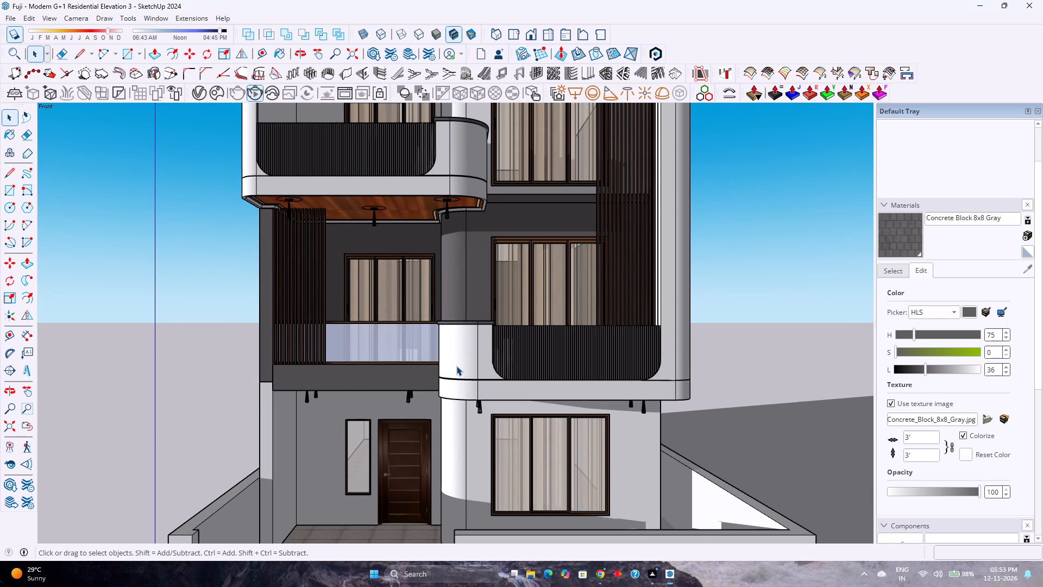
pyautogui.scroll(-3, 456, 368)
pyautogui.scroll(2, 456, 368)
pyautogui.scroll(-3, 456, 368)
pyautogui.scroll(3, 456, 368)
pyautogui.scroll(-3, 456, 368)
pyautogui.scroll(2, 456, 368)
pyautogui.scroll(-2, 456, 368)
pyautogui.scroll(2, 456, 368)
pyautogui.scroll(-2, 457, 370)
pyautogui.scroll(3, 458, 370)
pyautogui.scroll(-3, 458, 370)
pyautogui.scroll(3, 458, 370)
pyautogui.scroll(-3, 458, 370)
pyautogui.scroll(3, 458, 370)
pyautogui.scroll(-4, 458, 370)
pyautogui.scroll(1, 458, 370)
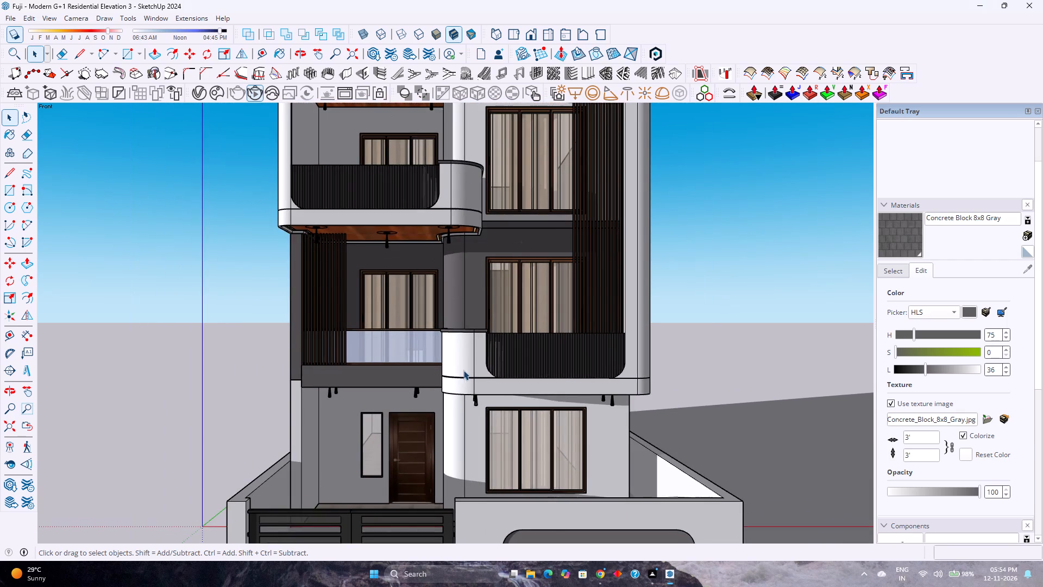
# Inspect the overall proportions of the whole house from a distance in the front view.
pyautogui.scroll(-11, 463, 370)
pyautogui.scroll(2, 464, 370)
pyautogui.scroll(-2, 464, 370)
pyautogui.scroll(3, 464, 370)
pyautogui.scroll(-3, 464, 370)
pyautogui.scroll(2, 464, 370)
pyautogui.scroll(-3, 464, 371)
pyautogui.scroll(3, 464, 371)
pyautogui.scroll(-2, 453, 371)
pyautogui.scroll(2, 453, 371)
pyautogui.scroll(-3, 453, 371)
pyautogui.scroll(2, 453, 371)
pyautogui.scroll(-2, 453, 371)
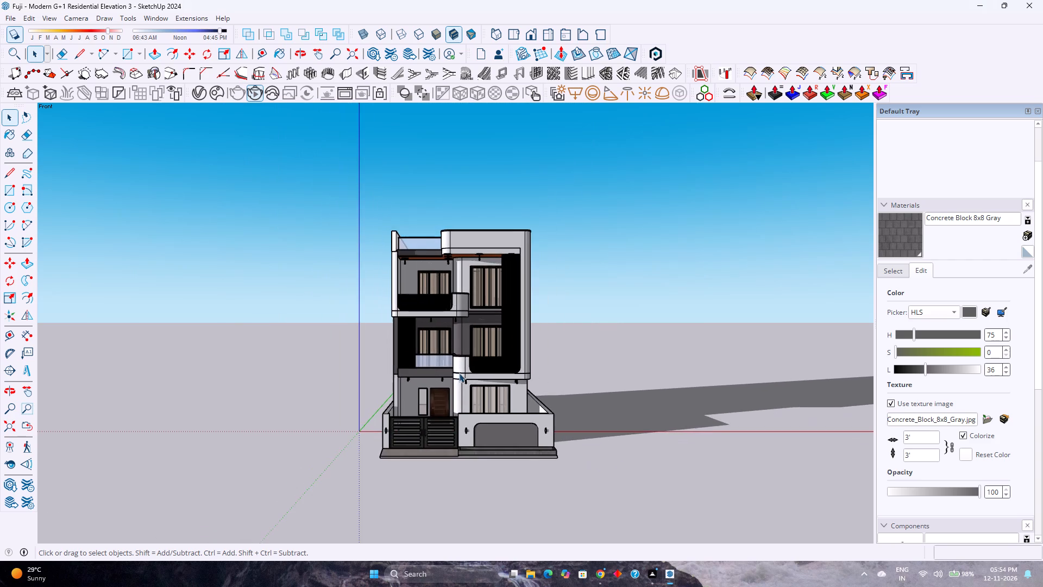
# Inspect the whole front elevation of the house, from the boundary wall and gate up to the roof parapet.
pyautogui.scroll(-1, 461, 374)
pyautogui.scroll(2, 461, 374)
pyautogui.scroll(-3, 461, 374)
pyautogui.scroll(2, 461, 374)
pyautogui.scroll(-2, 462, 374)
pyautogui.scroll(8, 462, 374)
pyautogui.scroll(-3, 462, 374)
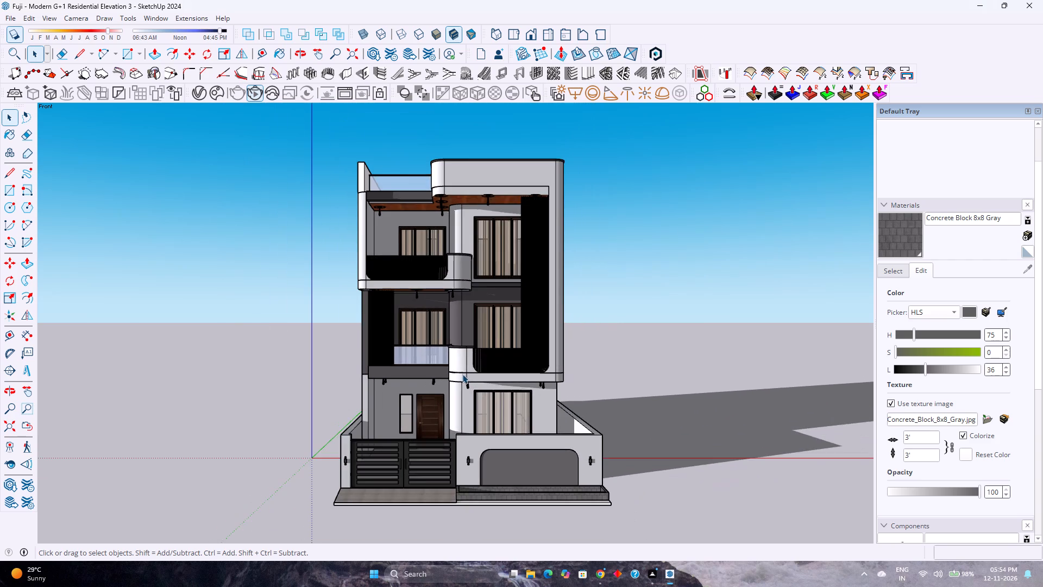
# Examine the stacked balconies, vertical slats, windows and ground-floor entrance at medium range in the front view.
pyautogui.scroll(3, 462, 374)
pyautogui.scroll(-3, 463, 374)
pyautogui.scroll(3, 463, 374)
pyautogui.scroll(-3, 463, 374)
pyautogui.scroll(3, 463, 374)
pyautogui.scroll(-1, 463, 374)
pyautogui.scroll(2, 463, 374)
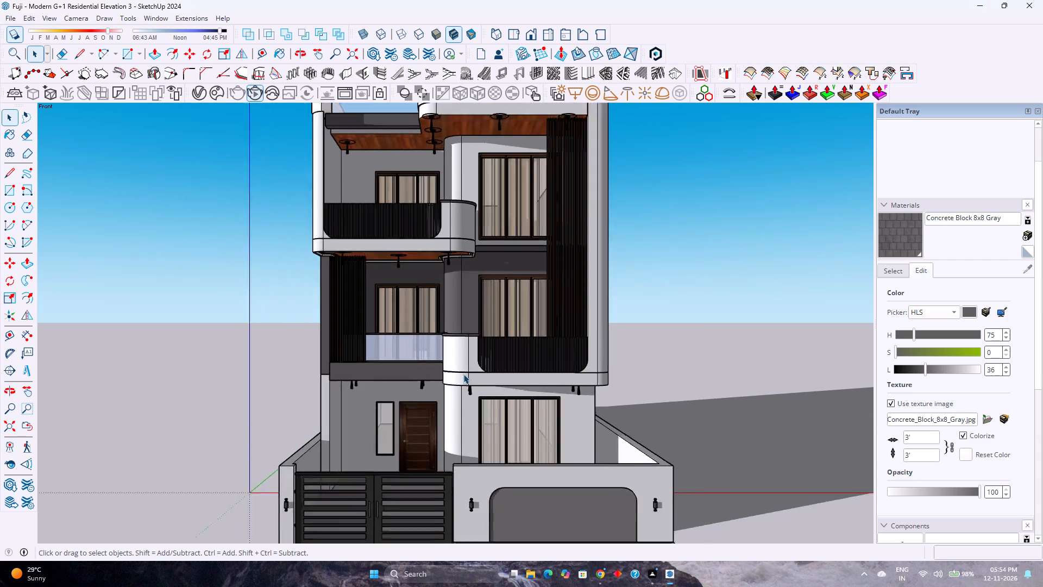
pyautogui.scroll(-3, 463, 374)
pyautogui.scroll(3, 463, 374)
pyautogui.scroll(-1, 463, 374)
pyautogui.scroll(1, 463, 374)
pyautogui.scroll(-2, 463, 374)
pyautogui.scroll(2, 463, 374)
pyautogui.scroll(-2, 463, 374)
pyautogui.scroll(2, 463, 374)
pyautogui.scroll(-2, 463, 374)
pyautogui.scroll(2, 464, 376)
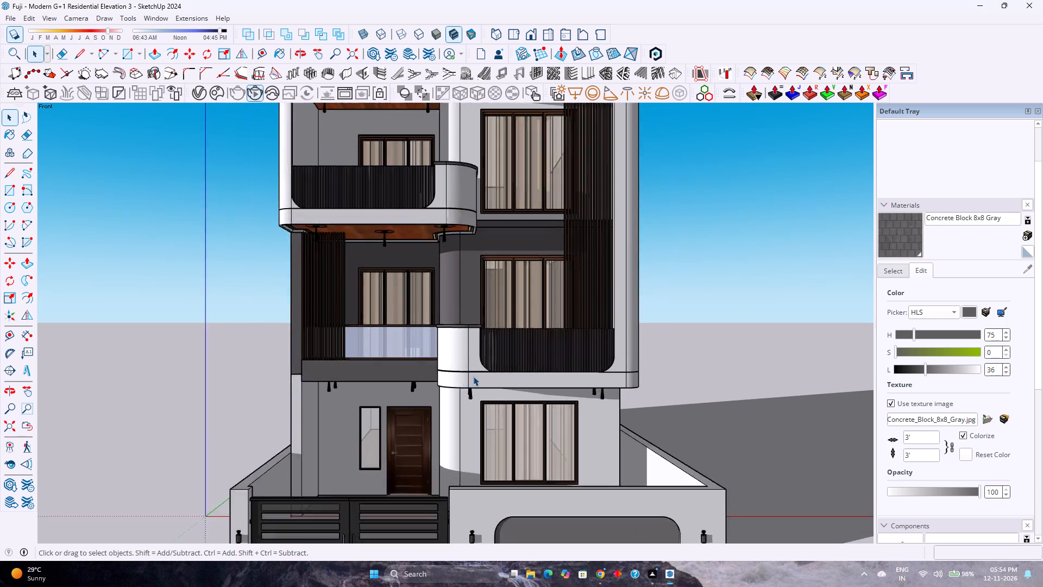
pyautogui.scroll(-3, 473, 376)
pyautogui.scroll(2, 473, 376)
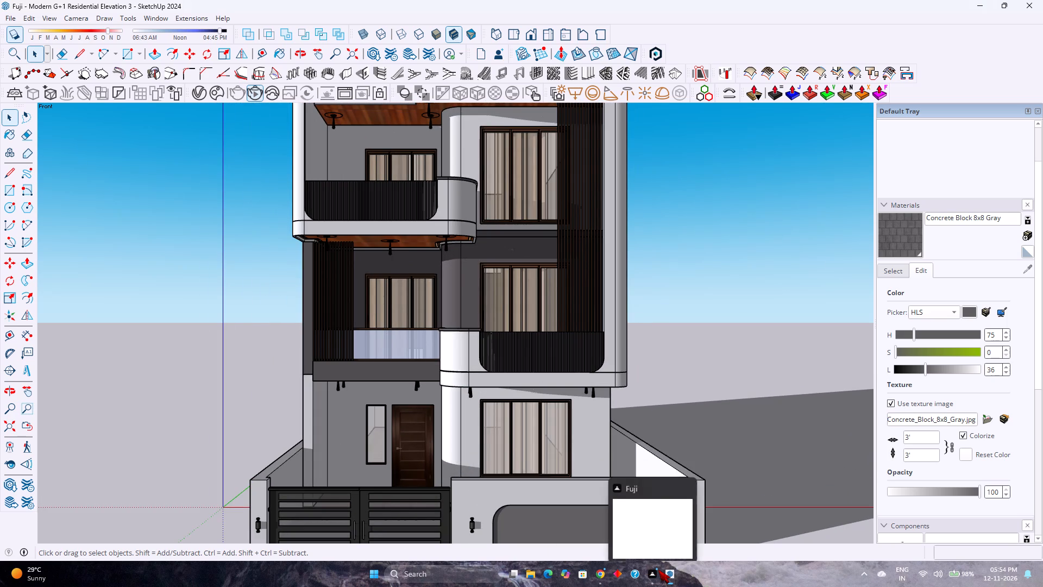
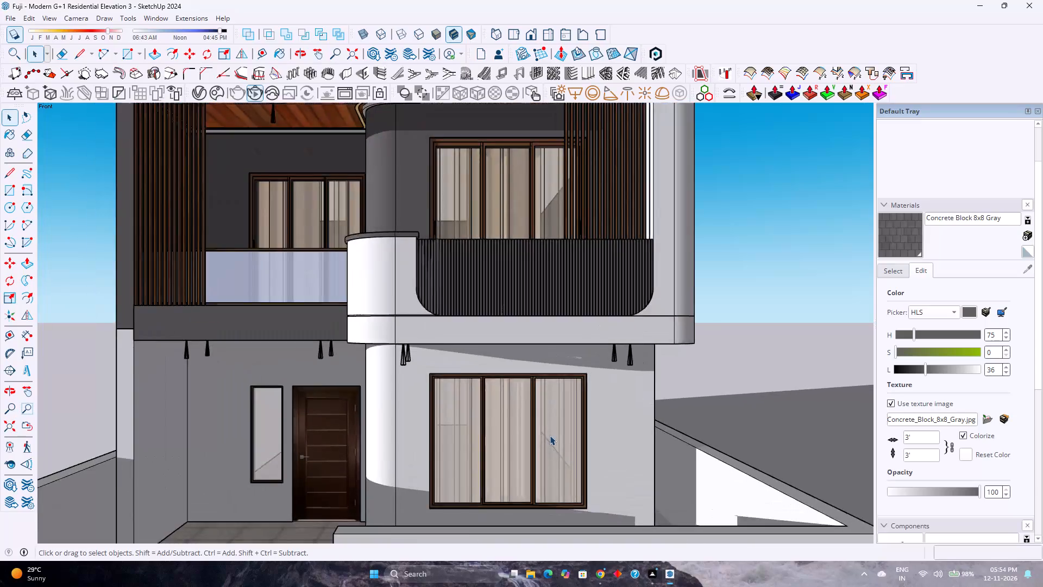
# Examine the ground-floor window, entrance door and first-floor balcony with its slatted railing at close range in the front view.
pyautogui.scroll(-2, 550, 435)
pyautogui.scroll(2, 550, 435)
pyautogui.scroll(-1, 550, 435)
pyautogui.scroll(2, 550, 435)
pyautogui.scroll(-3, 550, 434)
pyautogui.scroll(2, 550, 434)
pyautogui.scroll(-2, 555, 432)
pyautogui.scroll(1, 555, 432)
pyautogui.scroll(-1, 555, 432)
pyautogui.scroll(2, 556, 432)
pyautogui.scroll(-1, 556, 433)
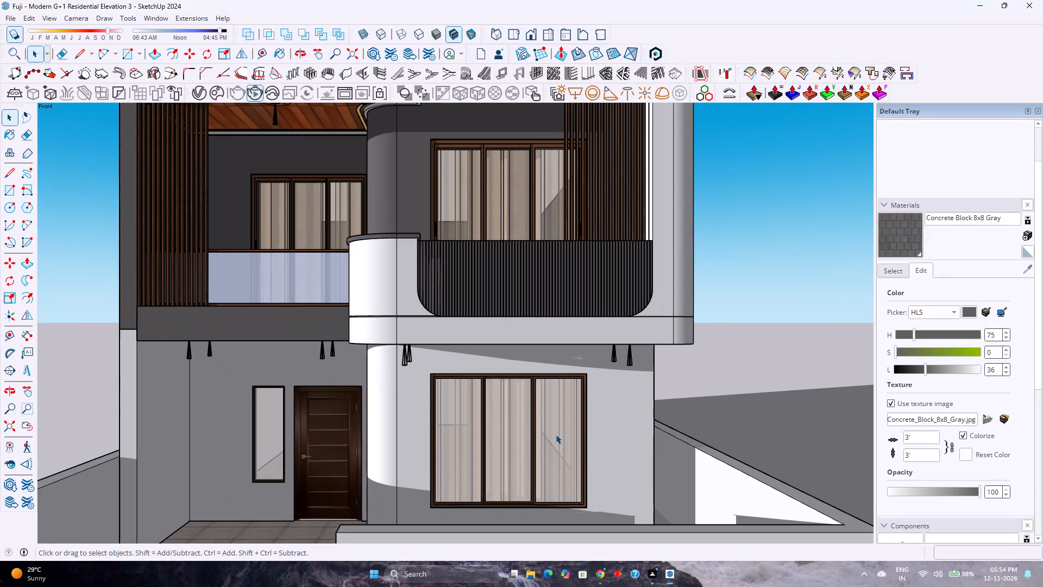
pyautogui.scroll(-1, 552, 436)
pyautogui.scroll(1, 551, 436)
pyautogui.scroll(-2, 549, 436)
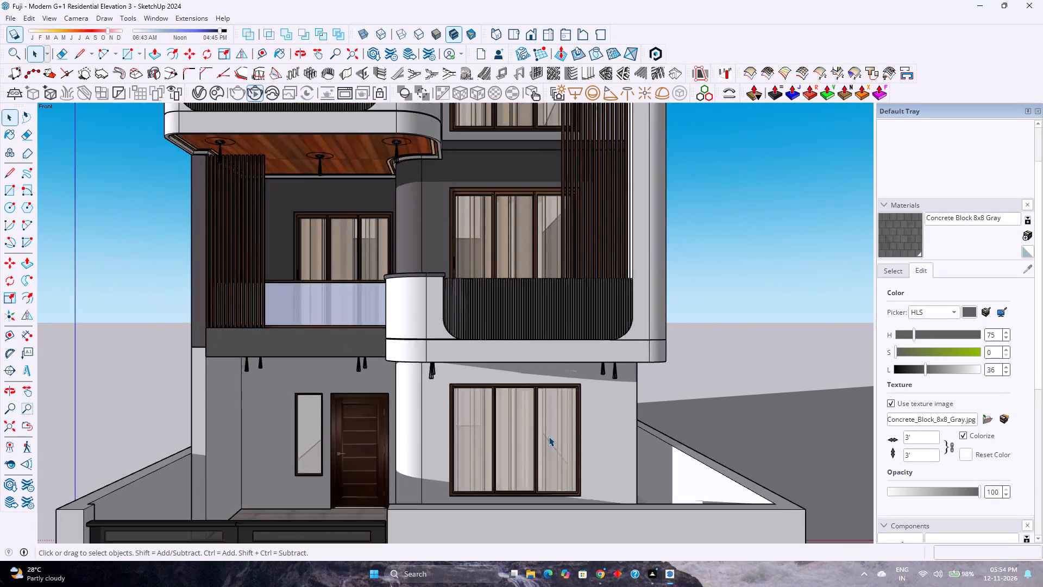
pyautogui.scroll(6, 549, 436)
pyautogui.scroll(-3, 549, 436)
pyautogui.scroll(2, 549, 436)
pyautogui.scroll(-3, 549, 436)
pyautogui.scroll(3, 549, 436)
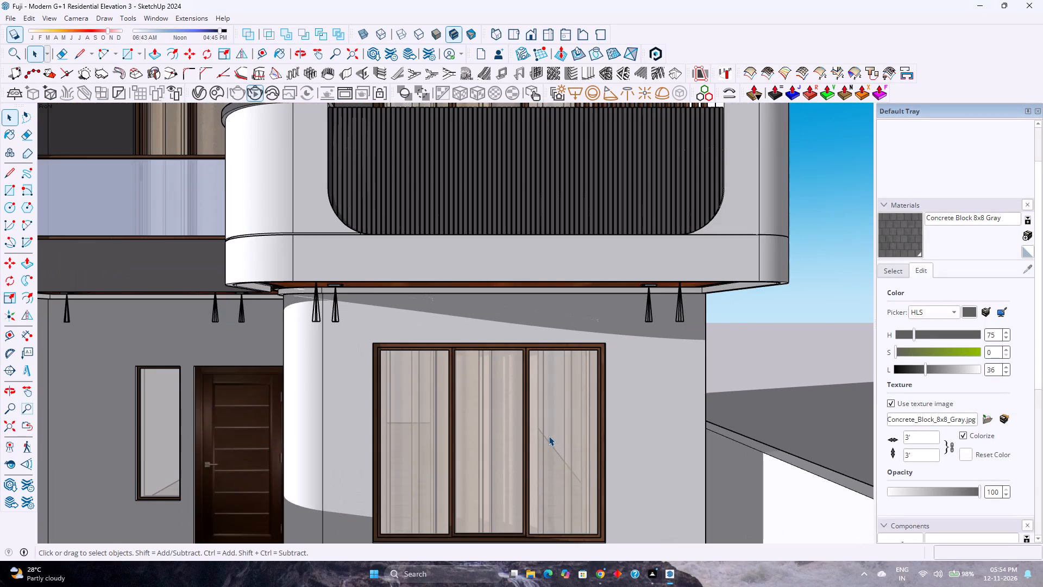
pyautogui.scroll(-2, 550, 437)
pyautogui.scroll(2, 551, 438)
pyautogui.scroll(-3, 554, 439)
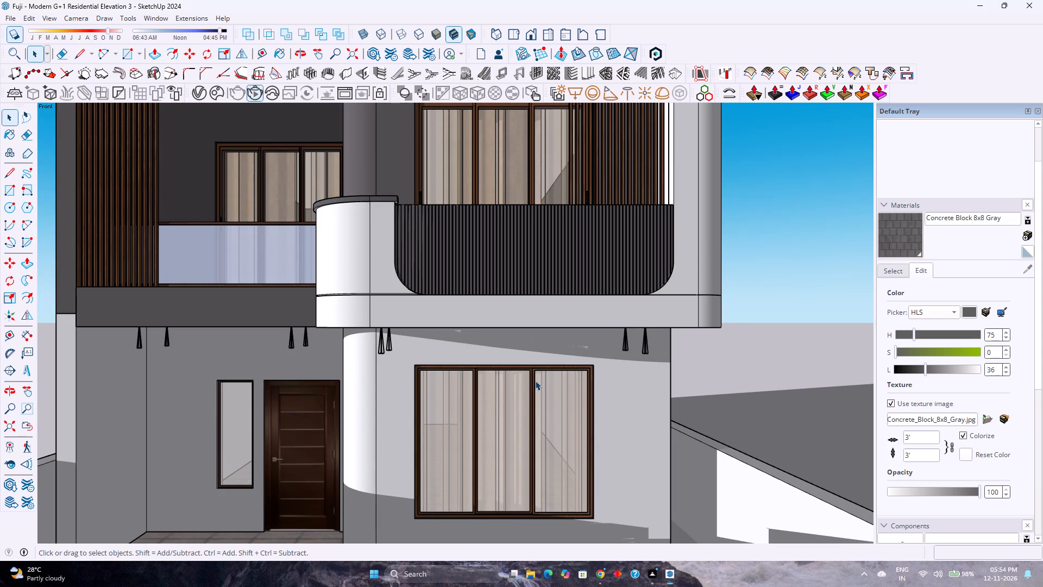
# Inspect the overall massing of the whole house from a distance, from the entrance gate up to the roof parapet.
pyautogui.scroll(-3, 481, 295)
pyautogui.scroll(2, 480, 296)
pyautogui.scroll(-8, 489, 296)
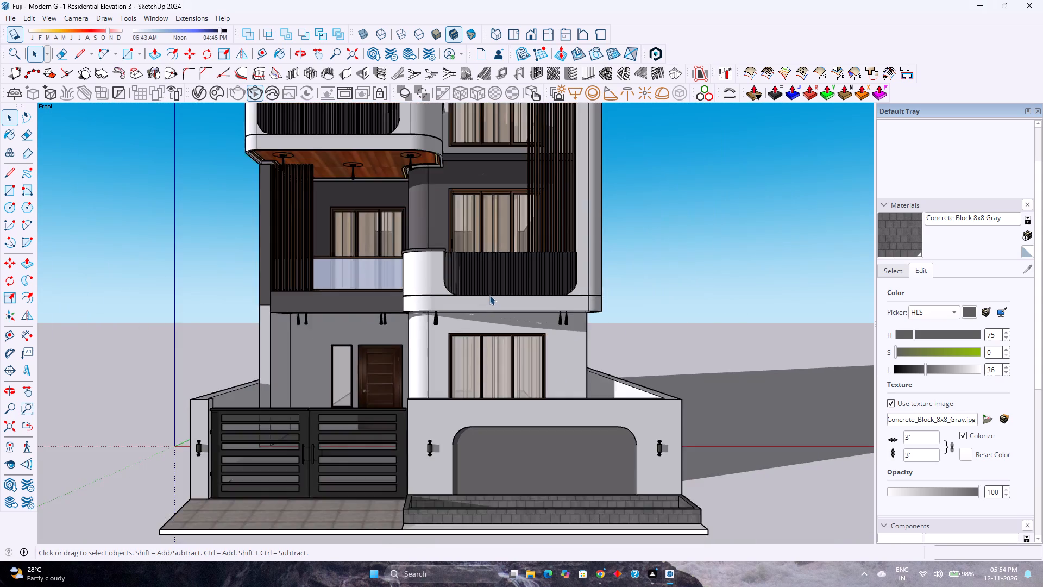
pyautogui.scroll(-13, 489, 295)
pyautogui.scroll(5, 510, 160)
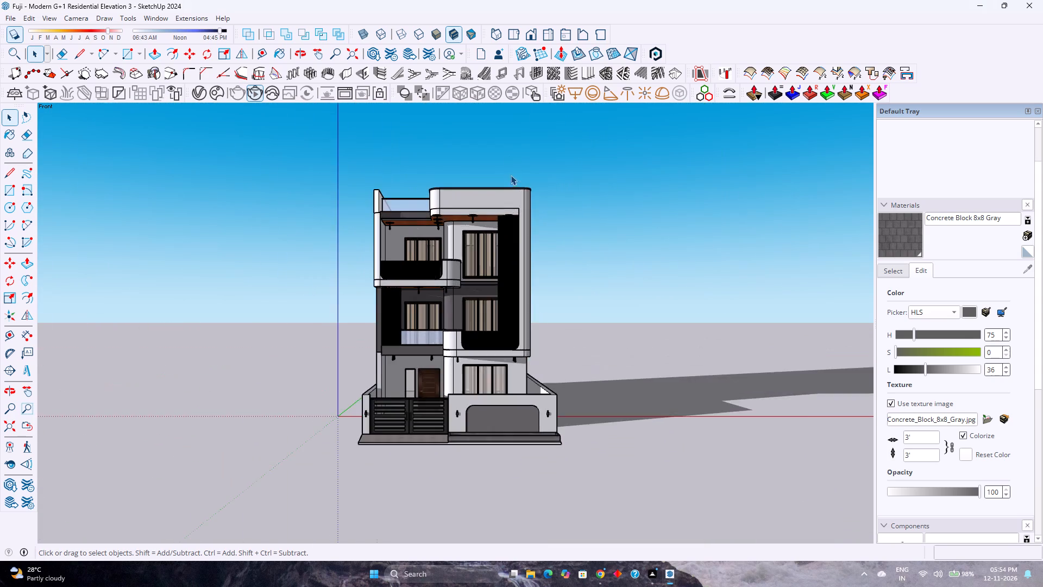
pyautogui.scroll(3, 514, 232)
pyautogui.scroll(2, 378, 336)
pyautogui.scroll(-5, 367, 329)
pyautogui.scroll(1, 365, 332)
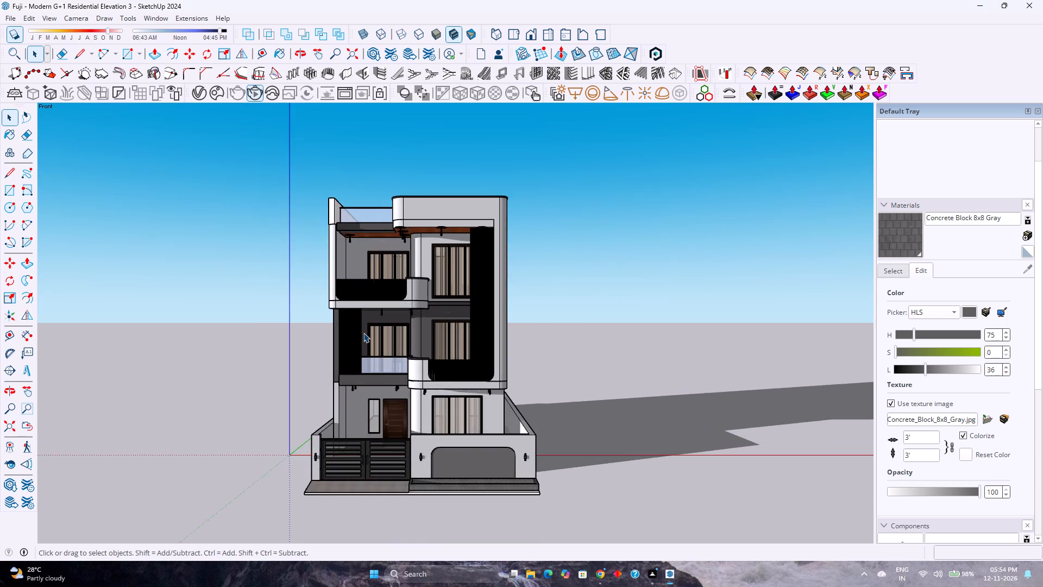
pyautogui.scroll(3, 363, 333)
pyautogui.scroll(-3, 363, 334)
pyautogui.scroll(3, 280, 470)
pyautogui.scroll(-2, 280, 470)
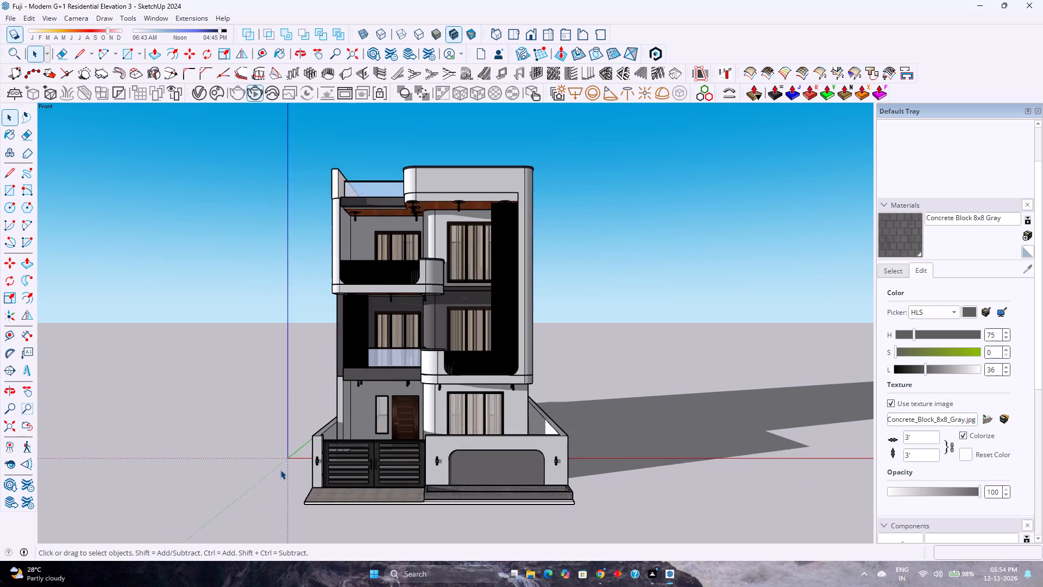
pyautogui.scroll(-2, 280, 470)
pyautogui.scroll(3, 280, 470)
pyautogui.scroll(-2, 280, 470)
pyautogui.scroll(3, 280, 470)
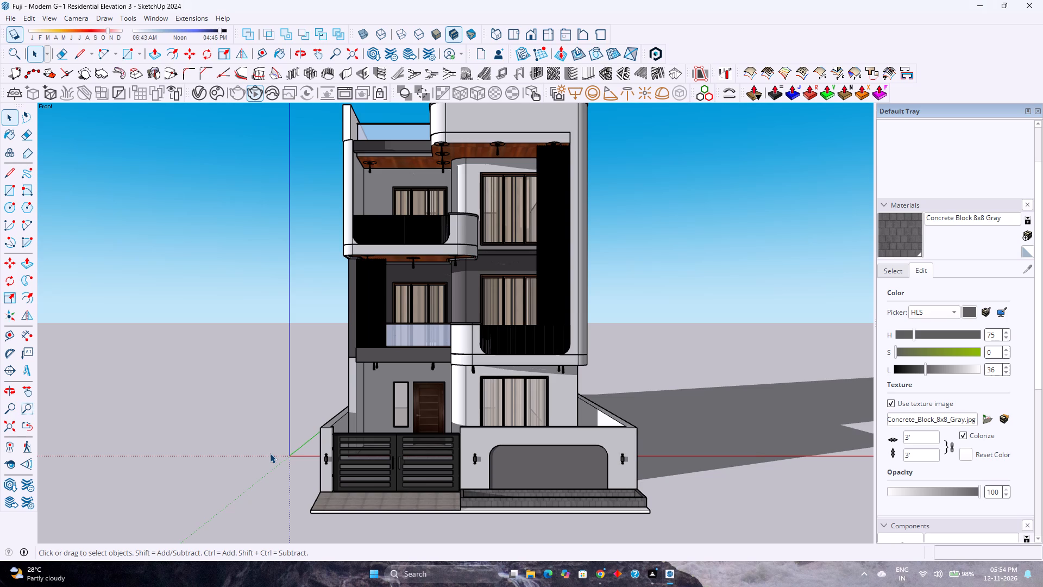
# Examine the gate, boundary wall, paved entrance and lower floors of the front elevation at medium range.
pyautogui.scroll(3, 273, 478)
pyautogui.scroll(-4, 277, 484)
pyautogui.scroll(3, 277, 485)
pyautogui.scroll(-2, 280, 492)
pyautogui.scroll(1, 284, 494)
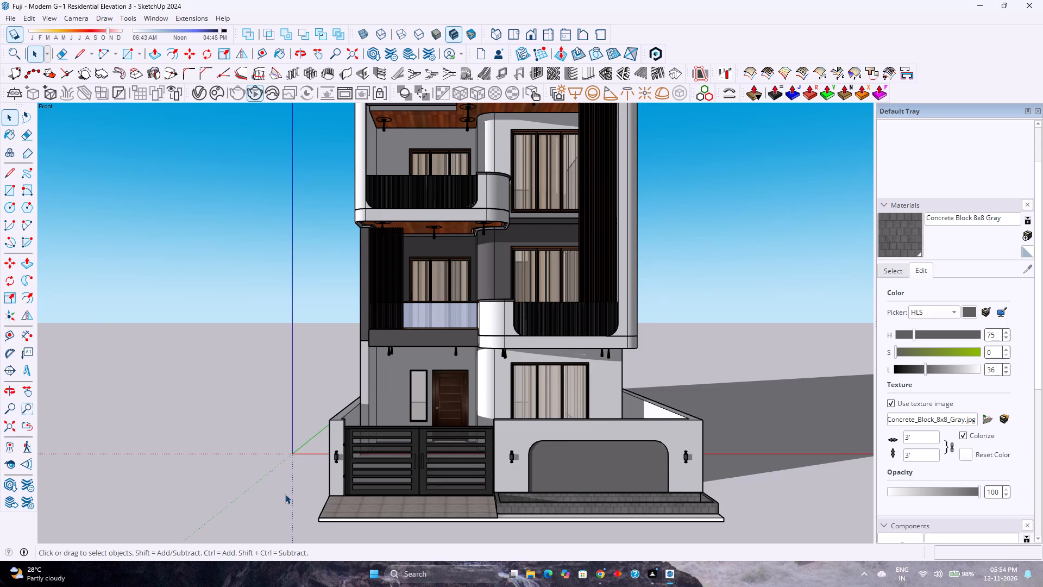
pyautogui.scroll(-3, 285, 494)
pyautogui.scroll(4, 288, 496)
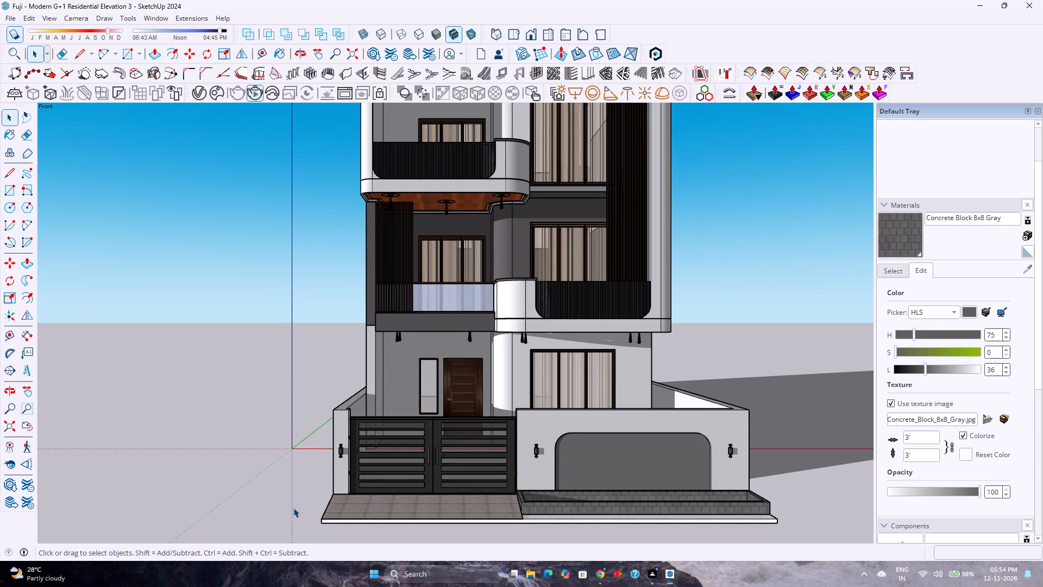
pyautogui.scroll(-1, 294, 509)
pyautogui.scroll(2, 294, 509)
pyautogui.scroll(-3, 294, 509)
pyautogui.scroll(5, 294, 509)
pyautogui.scroll(-1, 294, 515)
pyautogui.scroll(3, 290, 542)
pyautogui.scroll(-3, 290, 542)
pyautogui.scroll(2, 290, 542)
pyautogui.scroll(-2, 290, 536)
pyautogui.scroll(2, 290, 536)
pyautogui.scroll(-3, 290, 534)
pyautogui.scroll(2, 290, 534)
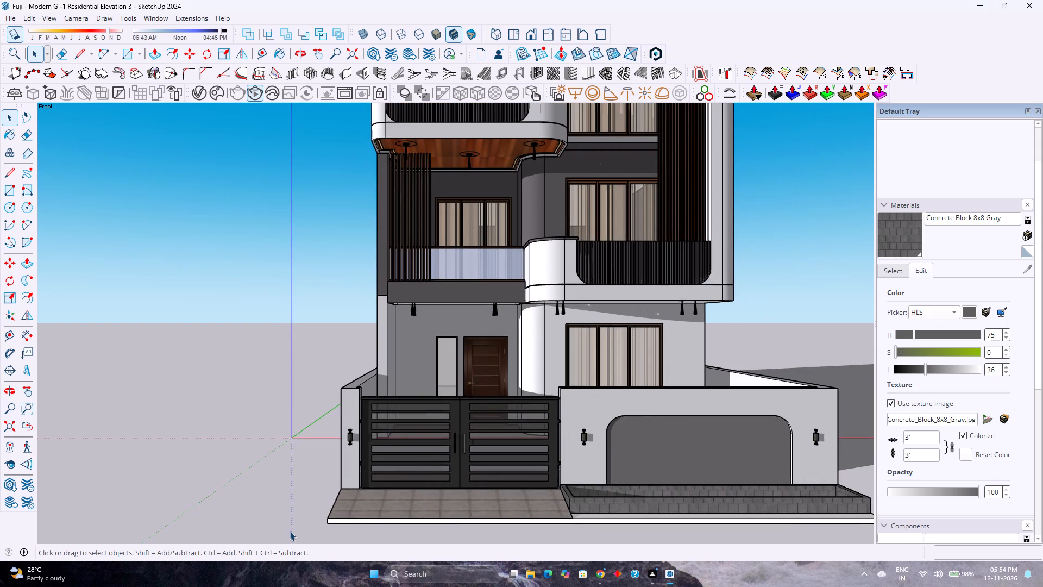
# Inspect the complete front elevation again, comparing the balconies, vertical slats and boundary wall across all floors.
pyautogui.scroll(-8, 298, 510)
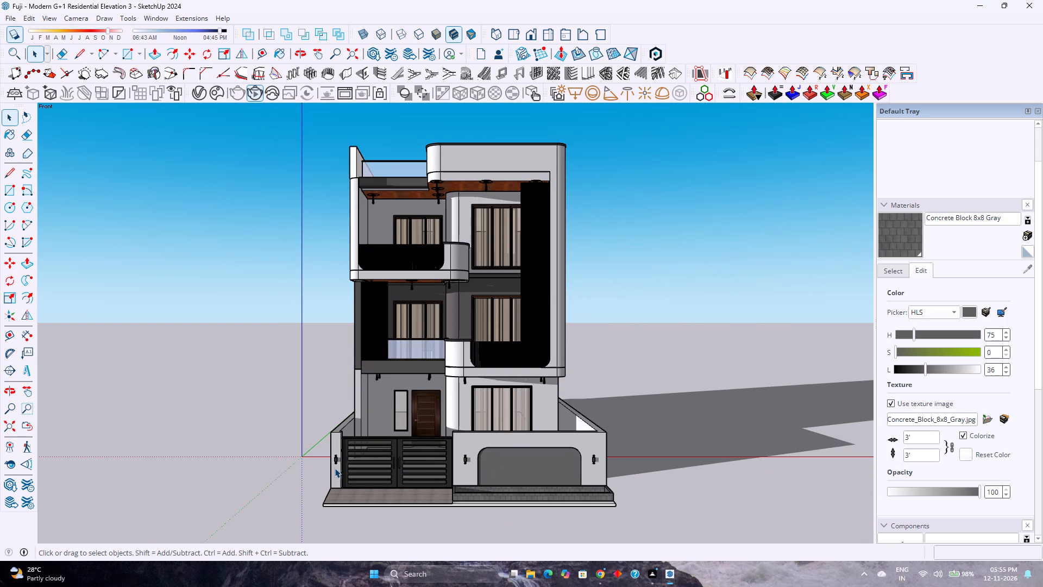
pyautogui.scroll(-4, 549, 278)
pyautogui.scroll(3, 549, 278)
pyautogui.scroll(-4, 549, 278)
pyautogui.scroll(3, 548, 280)
pyautogui.scroll(-3, 548, 280)
pyautogui.scroll(3, 548, 280)
pyautogui.scroll(-4, 548, 280)
pyautogui.scroll(4, 548, 280)
pyautogui.scroll(-3, 548, 280)
pyautogui.scroll(3, 548, 280)
pyautogui.scroll(-3, 548, 280)
pyautogui.scroll(3, 548, 280)
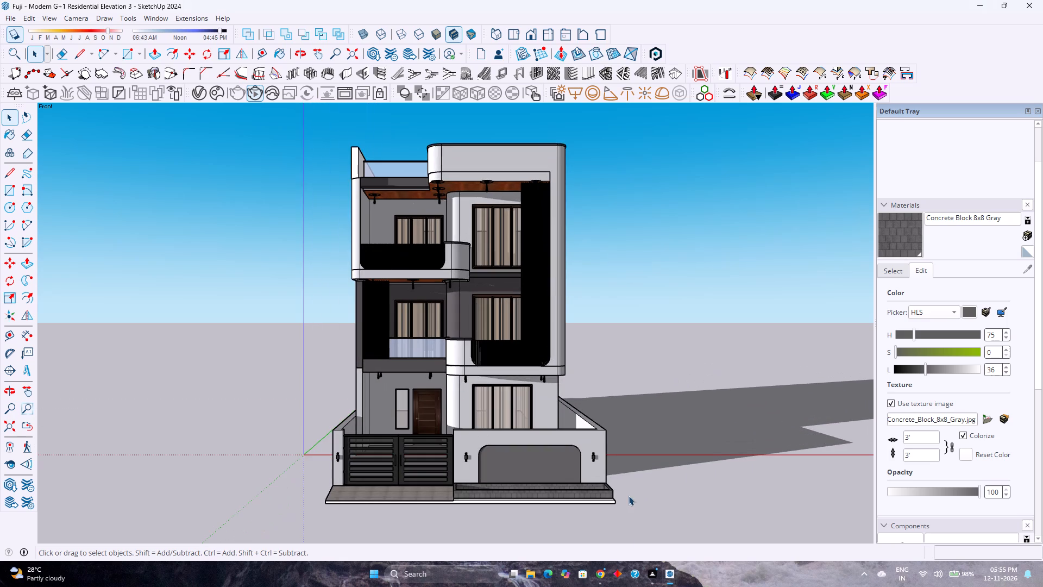
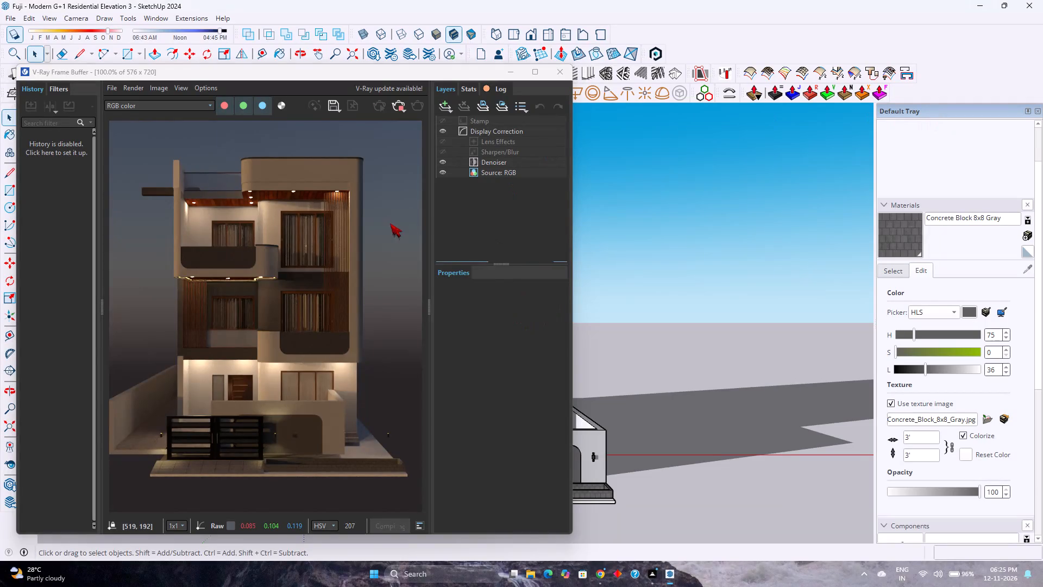
# Minimise the V-Ray Frame Buffer to bring the house model back into view.
pyautogui.click(516, 78)
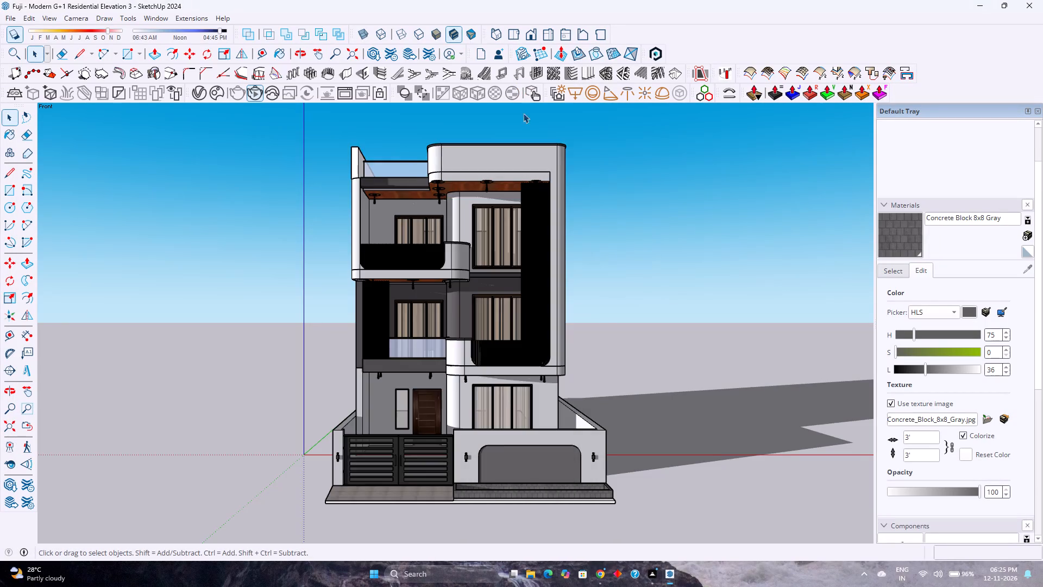
# Inspect the overall massing of the house from a distance, starting from the front view.
pyautogui.scroll(-4, 558, 279)
pyautogui.scroll(2, 558, 279)
pyautogui.scroll(-4, 558, 279)
pyautogui.scroll(4, 558, 279)
pyautogui.scroll(-6, 558, 276)
pyautogui.scroll(2, 627, 345)
pyautogui.scroll(-3, 627, 345)
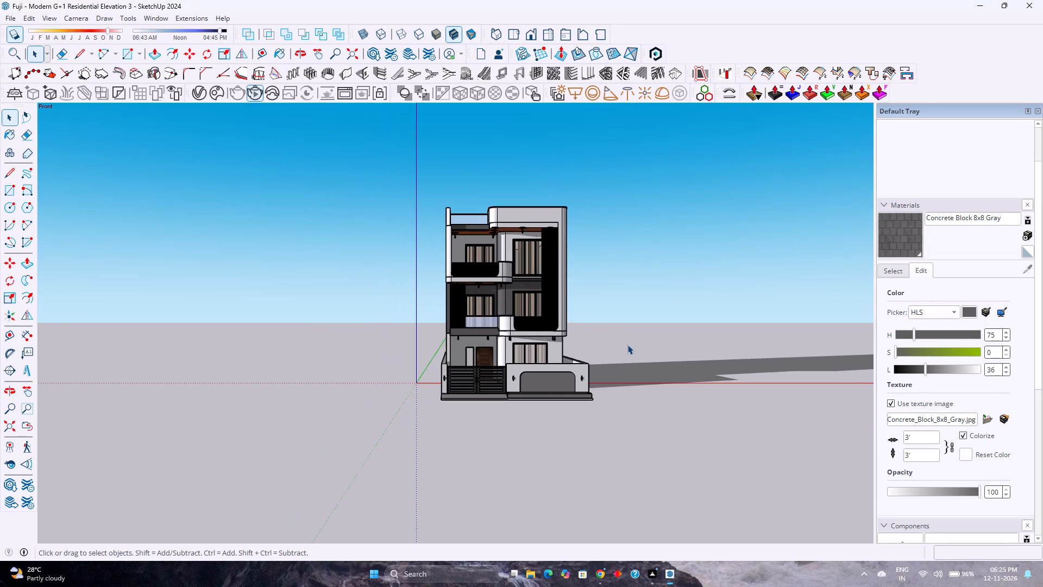
pyautogui.scroll(-6, 627, 345)
pyautogui.scroll(1, 627, 345)
pyautogui.scroll(-5, 627, 345)
pyautogui.scroll(-7, 218, 0)
pyautogui.scroll(5, 219, 0)
pyautogui.scroll(-5, 223, 3)
pyautogui.scroll(3, 541, 346)
pyautogui.scroll(-1, 609, 340)
pyautogui.scroll(3, 612, 339)
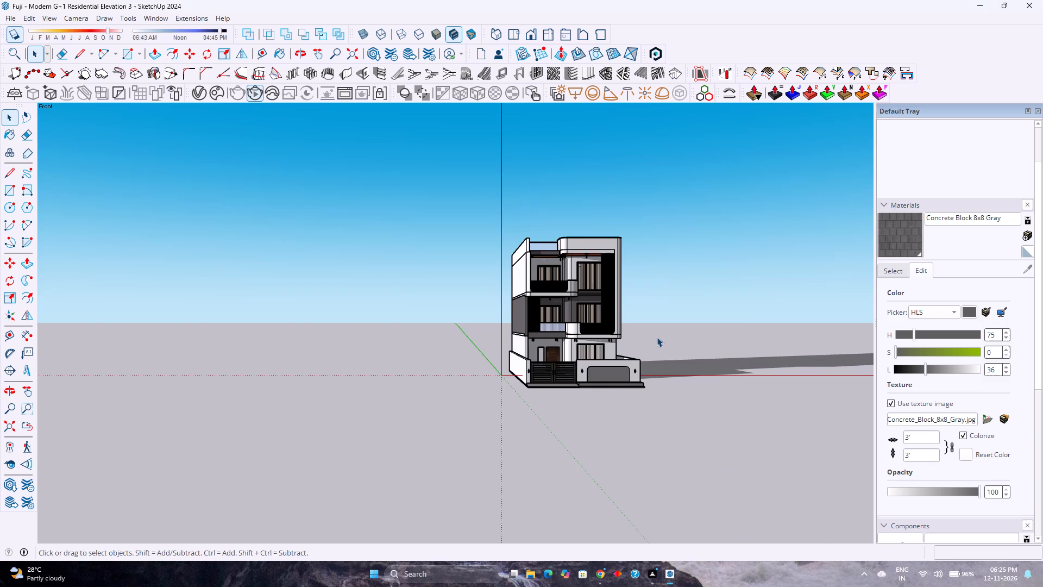
# Examine the house from an angled corner view that takes in both the front facade and the long side wall.
pyautogui.moveTo(742, 331); pyautogui.dragTo(570, 350, button='middle')
pyautogui.scroll(-4, 554, 350)
pyautogui.scroll(5, 554, 350)
pyautogui.scroll(-5, 554, 350)
pyautogui.scroll(4, 554, 350)
pyautogui.scroll(-5, 554, 350)
pyautogui.scroll(5, 554, 350)
pyautogui.scroll(-4, 554, 350)
pyautogui.scroll(4, 554, 350)
pyautogui.scroll(-3, 554, 350)
pyautogui.scroll(2, 554, 350)
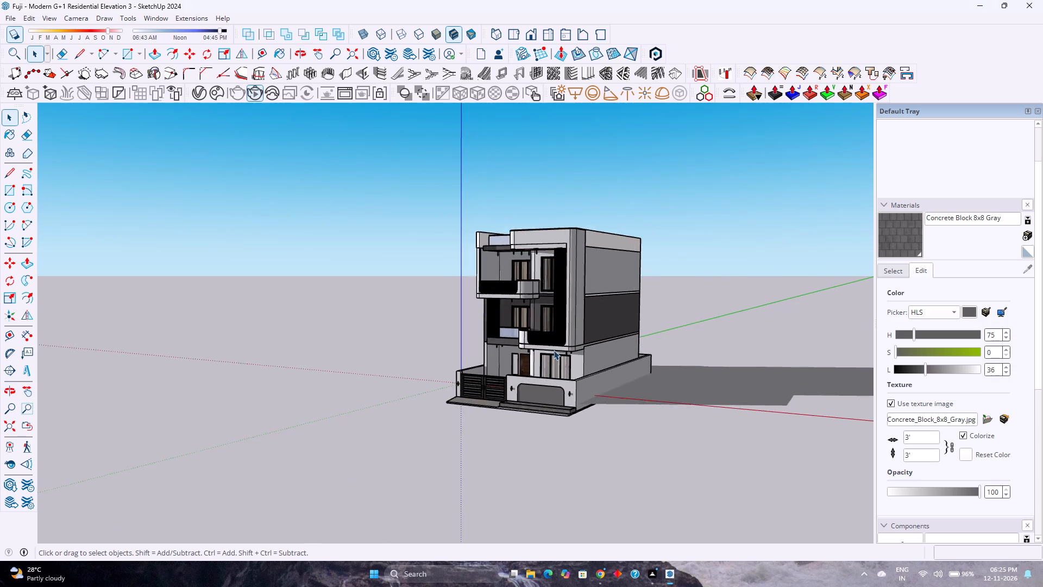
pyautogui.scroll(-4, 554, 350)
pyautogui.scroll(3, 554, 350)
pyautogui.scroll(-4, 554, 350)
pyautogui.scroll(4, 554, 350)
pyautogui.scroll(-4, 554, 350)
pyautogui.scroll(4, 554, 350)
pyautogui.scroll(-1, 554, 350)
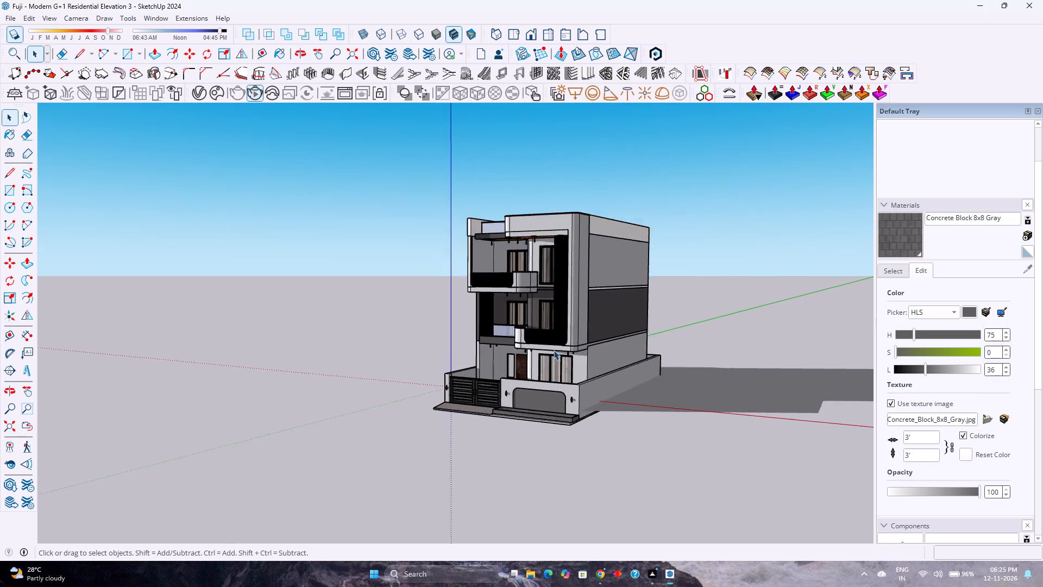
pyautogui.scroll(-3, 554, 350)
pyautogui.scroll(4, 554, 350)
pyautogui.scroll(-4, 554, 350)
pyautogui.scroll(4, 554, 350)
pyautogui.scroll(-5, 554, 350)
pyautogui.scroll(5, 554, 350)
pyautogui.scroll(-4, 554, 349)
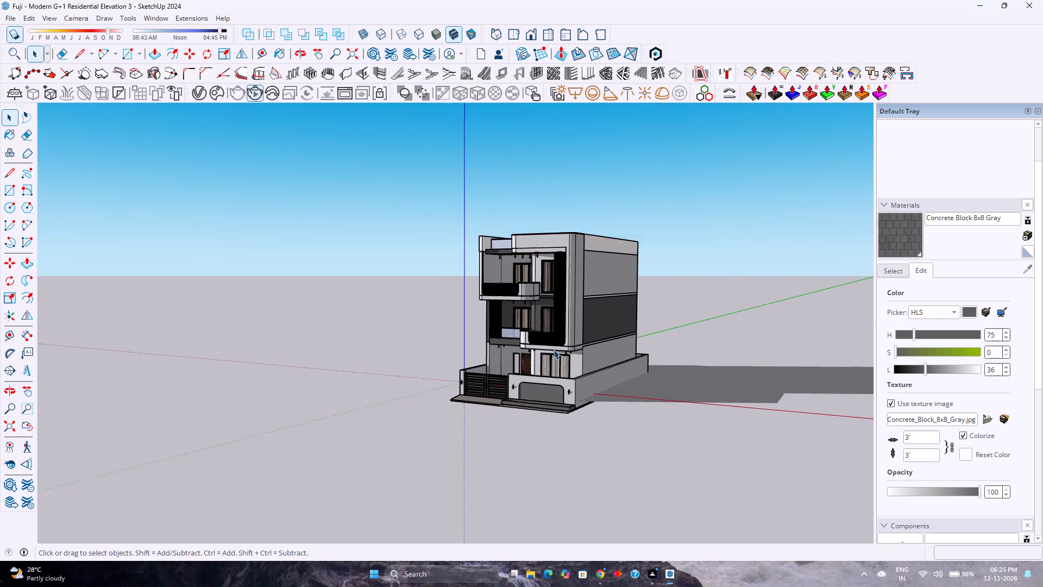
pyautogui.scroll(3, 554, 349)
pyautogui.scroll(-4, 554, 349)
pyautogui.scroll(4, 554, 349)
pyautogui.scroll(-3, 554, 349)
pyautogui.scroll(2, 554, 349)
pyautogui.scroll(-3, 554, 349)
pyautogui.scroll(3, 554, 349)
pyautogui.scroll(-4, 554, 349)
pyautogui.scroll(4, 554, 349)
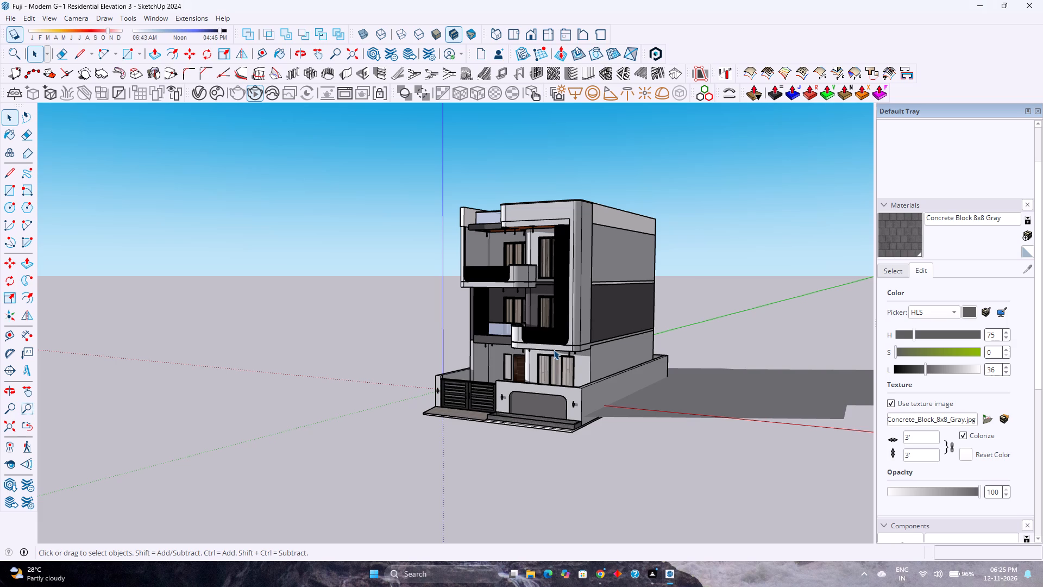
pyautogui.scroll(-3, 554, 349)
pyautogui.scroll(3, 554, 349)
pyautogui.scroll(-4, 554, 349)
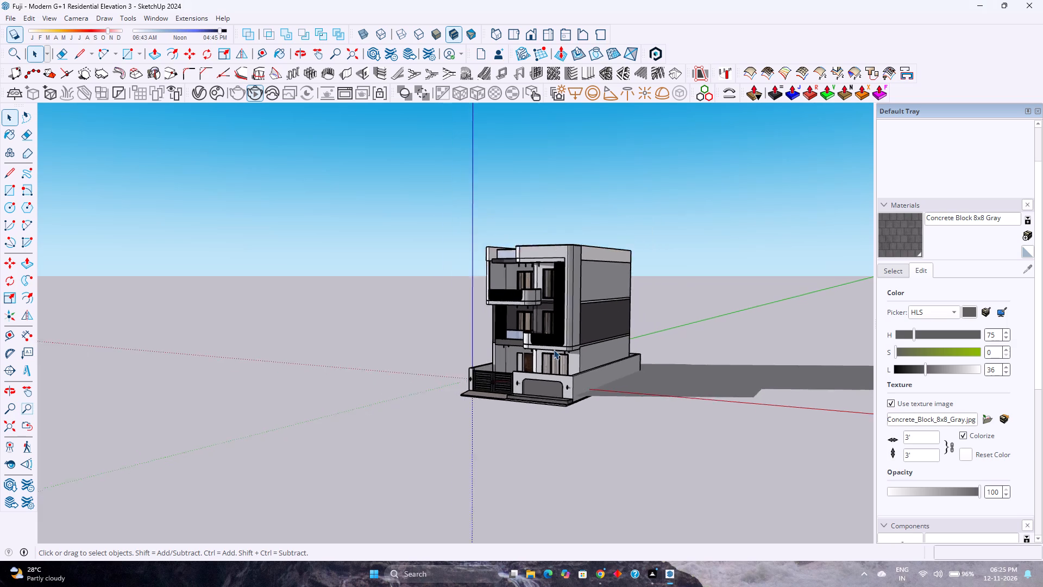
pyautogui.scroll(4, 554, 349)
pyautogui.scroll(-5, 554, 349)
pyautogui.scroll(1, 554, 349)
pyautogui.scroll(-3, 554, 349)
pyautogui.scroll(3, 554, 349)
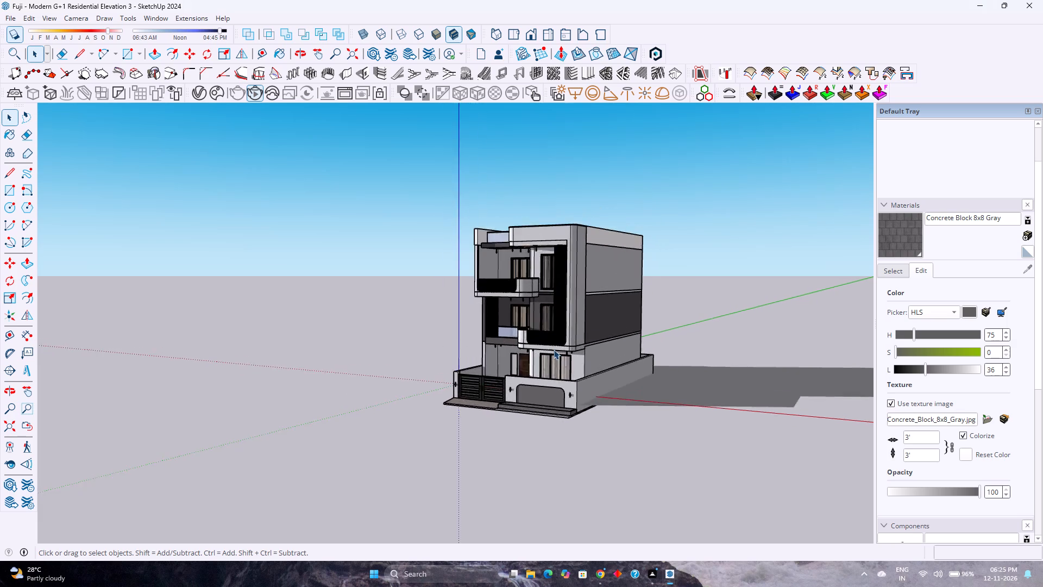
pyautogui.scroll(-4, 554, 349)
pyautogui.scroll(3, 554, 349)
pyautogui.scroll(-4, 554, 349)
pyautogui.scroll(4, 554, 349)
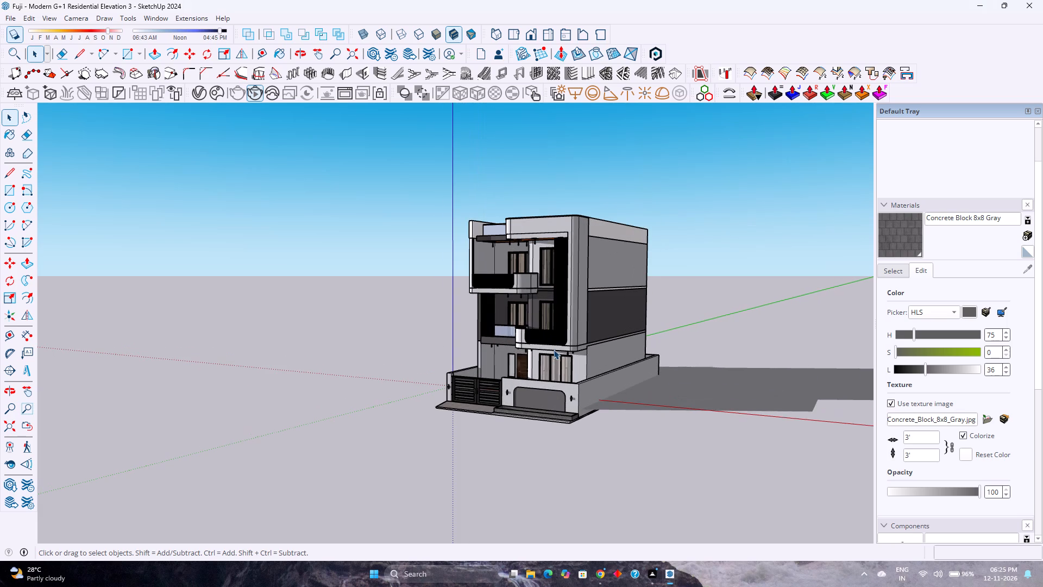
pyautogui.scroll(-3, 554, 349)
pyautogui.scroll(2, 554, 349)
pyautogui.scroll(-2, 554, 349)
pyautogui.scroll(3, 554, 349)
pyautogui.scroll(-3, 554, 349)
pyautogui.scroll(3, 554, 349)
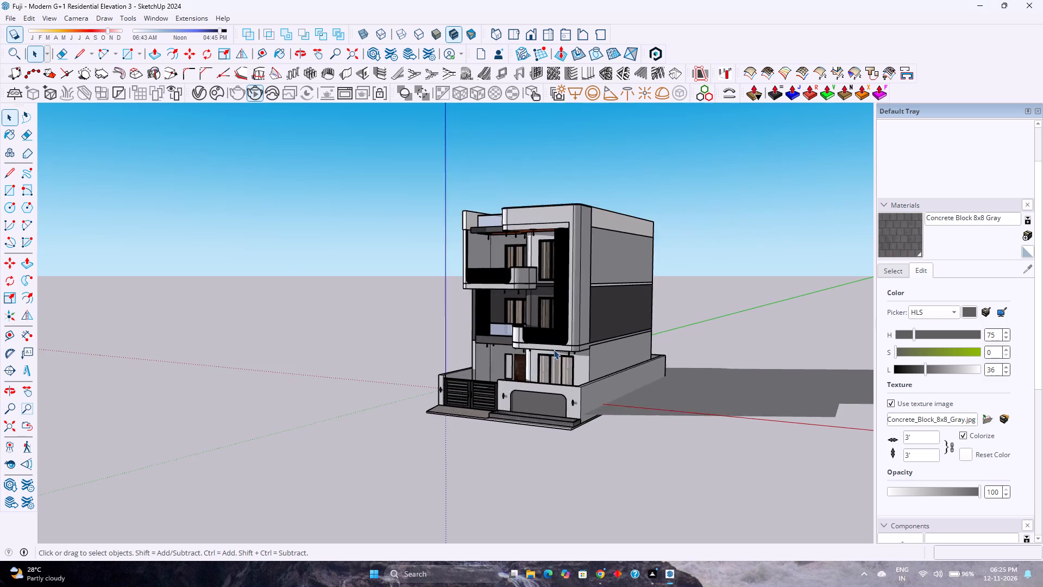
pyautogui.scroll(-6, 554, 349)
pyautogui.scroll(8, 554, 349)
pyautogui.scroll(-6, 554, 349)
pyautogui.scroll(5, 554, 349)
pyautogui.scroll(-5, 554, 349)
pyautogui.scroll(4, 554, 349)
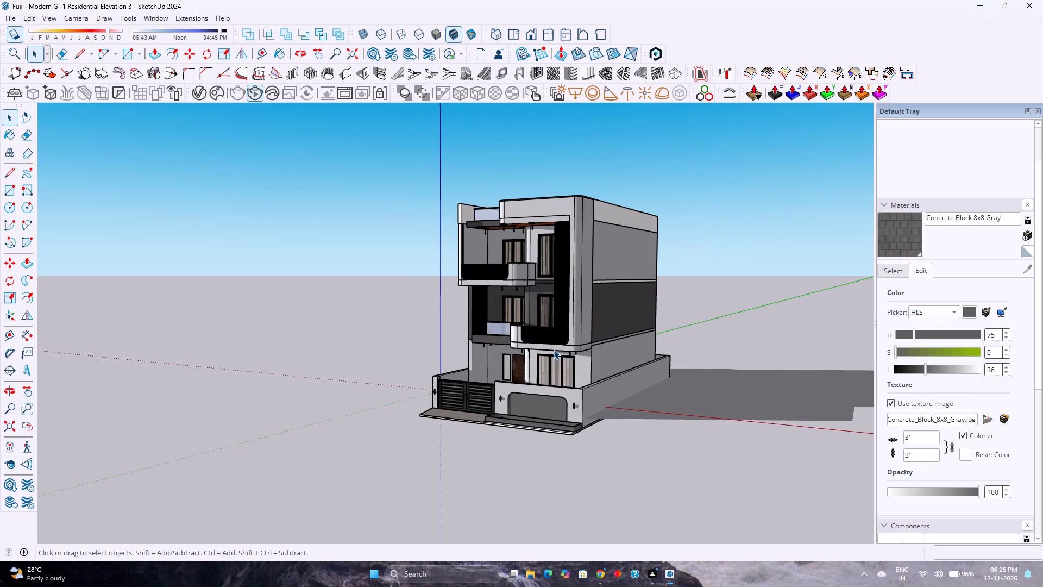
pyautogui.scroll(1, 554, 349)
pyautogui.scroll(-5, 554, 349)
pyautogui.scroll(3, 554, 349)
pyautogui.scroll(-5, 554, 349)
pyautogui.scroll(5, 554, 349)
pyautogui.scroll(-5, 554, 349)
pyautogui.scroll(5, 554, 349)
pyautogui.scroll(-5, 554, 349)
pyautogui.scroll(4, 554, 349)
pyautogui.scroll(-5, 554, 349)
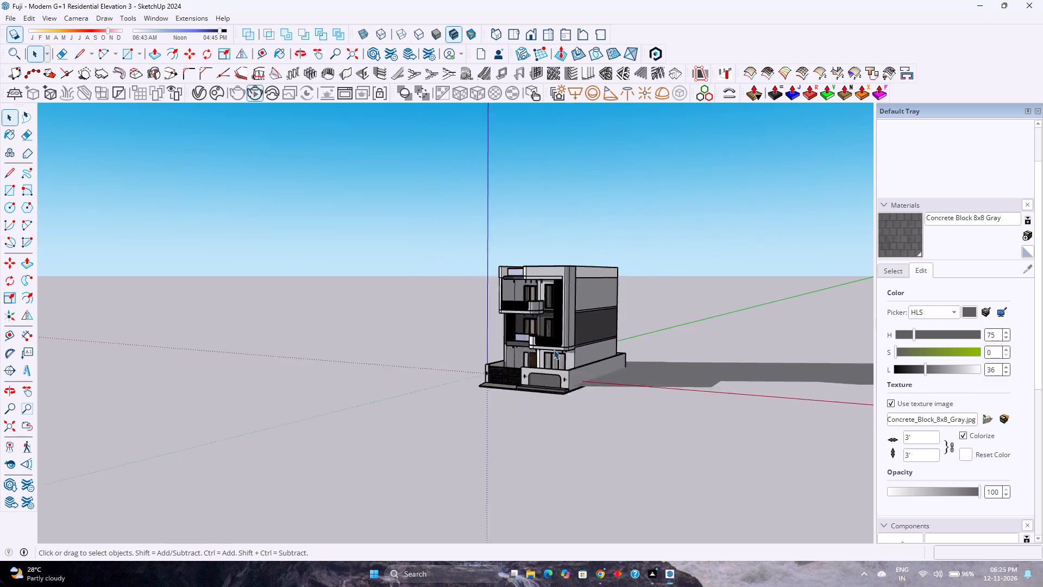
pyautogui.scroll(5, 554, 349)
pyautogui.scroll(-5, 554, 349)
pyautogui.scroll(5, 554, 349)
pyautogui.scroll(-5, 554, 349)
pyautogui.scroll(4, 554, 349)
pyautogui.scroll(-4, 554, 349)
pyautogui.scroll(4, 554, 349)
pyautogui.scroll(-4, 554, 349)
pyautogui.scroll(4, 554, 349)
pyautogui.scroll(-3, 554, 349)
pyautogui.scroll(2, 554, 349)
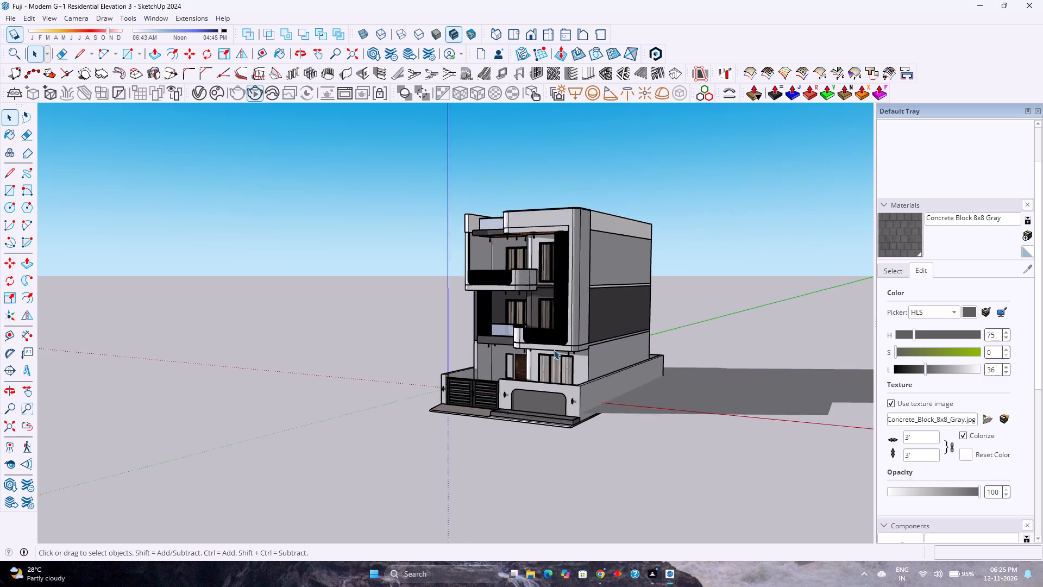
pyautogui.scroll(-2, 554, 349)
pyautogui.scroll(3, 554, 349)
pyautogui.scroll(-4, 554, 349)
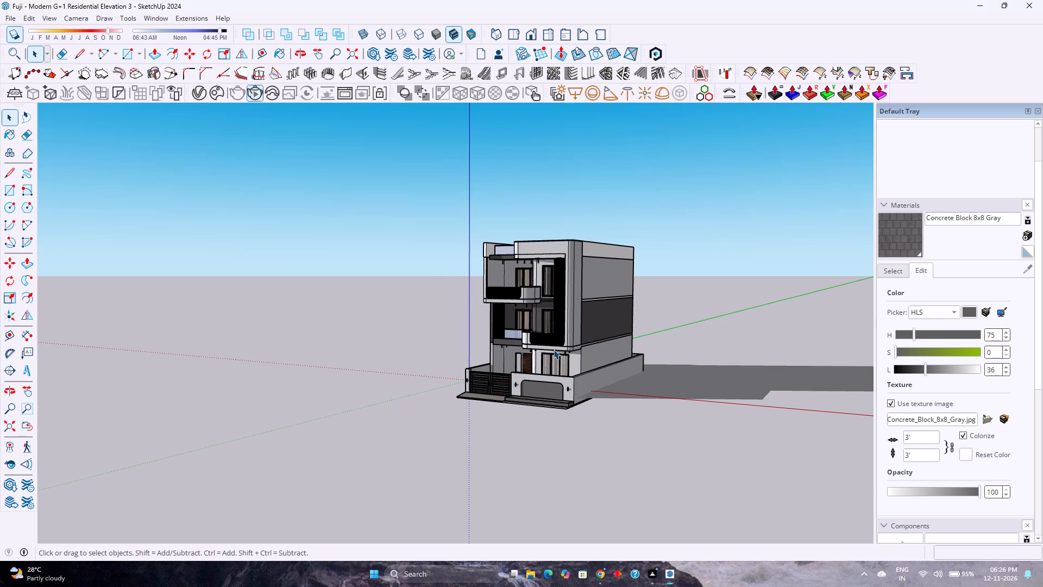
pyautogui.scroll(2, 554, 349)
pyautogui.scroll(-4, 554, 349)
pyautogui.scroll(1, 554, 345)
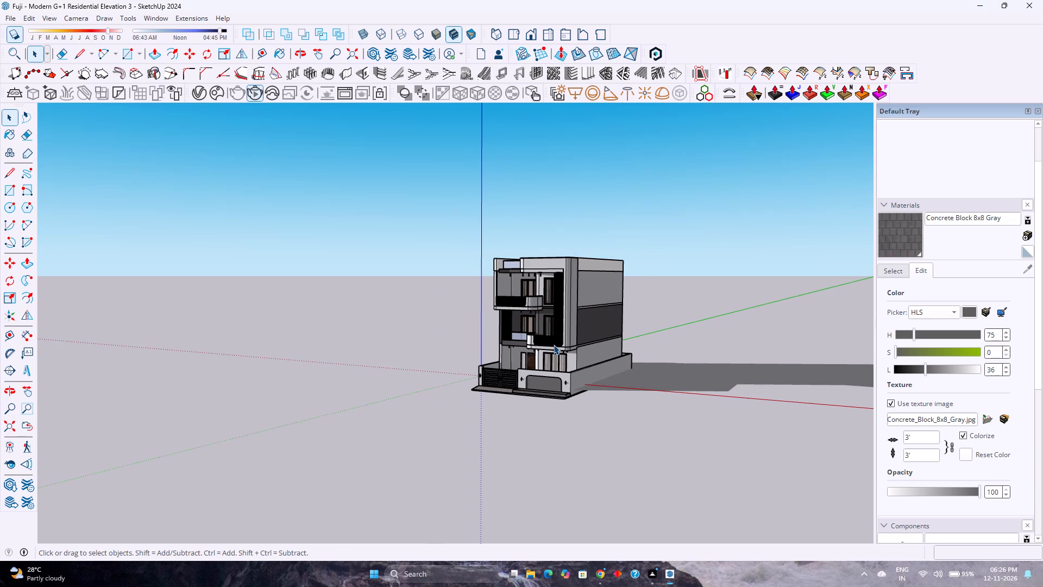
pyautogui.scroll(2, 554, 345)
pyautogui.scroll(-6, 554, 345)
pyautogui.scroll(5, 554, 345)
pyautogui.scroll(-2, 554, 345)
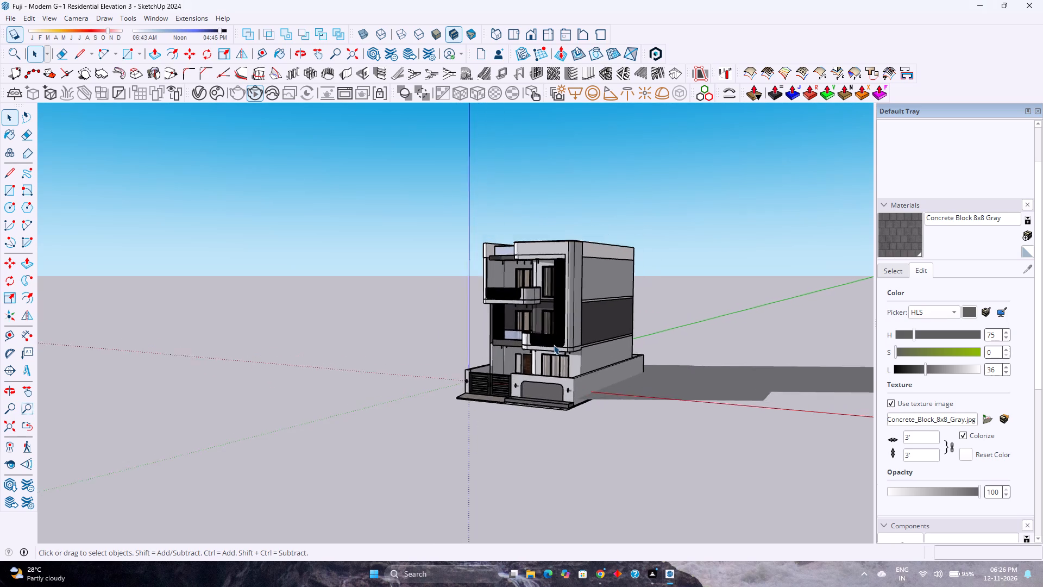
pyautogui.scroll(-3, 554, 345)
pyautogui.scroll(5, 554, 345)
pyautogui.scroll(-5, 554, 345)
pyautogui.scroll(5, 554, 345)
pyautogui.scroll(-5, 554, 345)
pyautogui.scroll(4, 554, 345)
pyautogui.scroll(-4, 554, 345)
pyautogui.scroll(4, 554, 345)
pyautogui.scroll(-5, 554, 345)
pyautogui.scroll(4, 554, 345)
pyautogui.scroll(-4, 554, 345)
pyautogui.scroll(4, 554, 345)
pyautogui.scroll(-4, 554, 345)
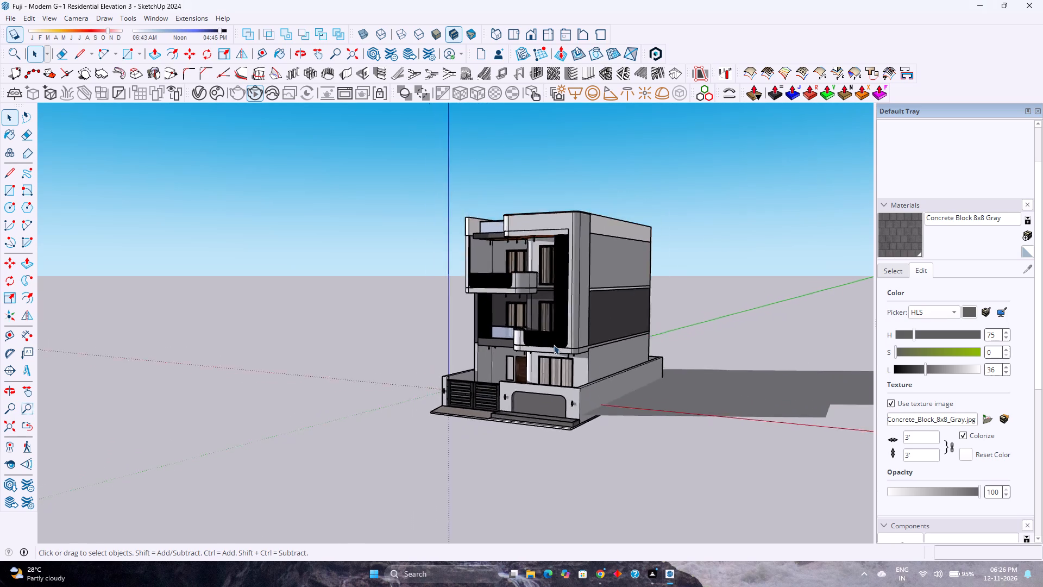
# Examine the gate, boundary wall, curved balconies and side wall at closer range from the angled corner view.
pyautogui.scroll(4, 554, 345)
pyautogui.scroll(-4, 554, 345)
pyautogui.scroll(5, 554, 345)
pyautogui.scroll(-6, 554, 345)
pyautogui.scroll(5, 554, 345)
pyautogui.scroll(-5, 554, 345)
pyautogui.scroll(5, 554, 345)
pyautogui.scroll(-5, 554, 345)
pyautogui.scroll(4, 554, 345)
pyautogui.scroll(-4, 554, 345)
pyautogui.scroll(4, 554, 345)
pyautogui.scroll(-4, 554, 345)
pyautogui.scroll(4, 554, 345)
pyautogui.scroll(-4, 554, 345)
pyautogui.scroll(4, 554, 345)
pyautogui.scroll(-5, 554, 345)
pyautogui.scroll(5, 554, 345)
pyautogui.scroll(-5, 554, 345)
pyautogui.scroll(5, 554, 345)
pyautogui.scroll(-5, 554, 345)
pyautogui.scroll(4, 554, 345)
pyautogui.scroll(-4, 554, 345)
pyautogui.scroll(4, 554, 345)
pyautogui.scroll(-5, 554, 345)
pyautogui.scroll(5, 554, 345)
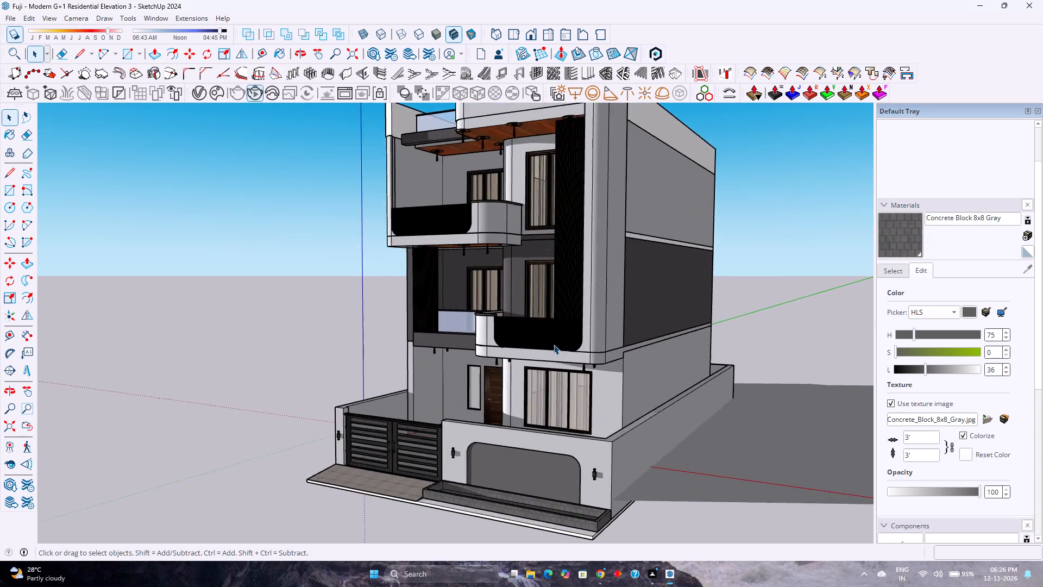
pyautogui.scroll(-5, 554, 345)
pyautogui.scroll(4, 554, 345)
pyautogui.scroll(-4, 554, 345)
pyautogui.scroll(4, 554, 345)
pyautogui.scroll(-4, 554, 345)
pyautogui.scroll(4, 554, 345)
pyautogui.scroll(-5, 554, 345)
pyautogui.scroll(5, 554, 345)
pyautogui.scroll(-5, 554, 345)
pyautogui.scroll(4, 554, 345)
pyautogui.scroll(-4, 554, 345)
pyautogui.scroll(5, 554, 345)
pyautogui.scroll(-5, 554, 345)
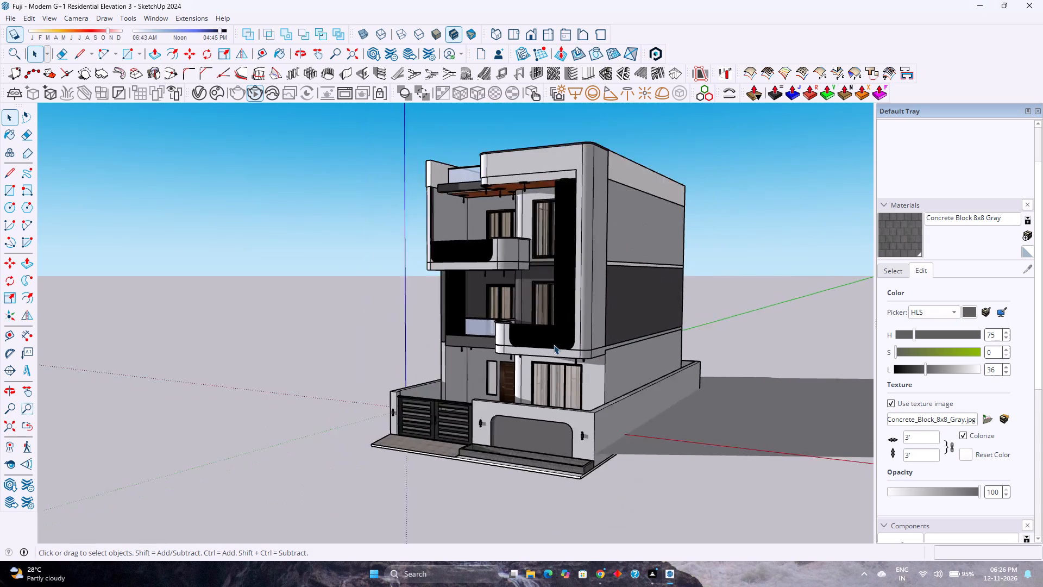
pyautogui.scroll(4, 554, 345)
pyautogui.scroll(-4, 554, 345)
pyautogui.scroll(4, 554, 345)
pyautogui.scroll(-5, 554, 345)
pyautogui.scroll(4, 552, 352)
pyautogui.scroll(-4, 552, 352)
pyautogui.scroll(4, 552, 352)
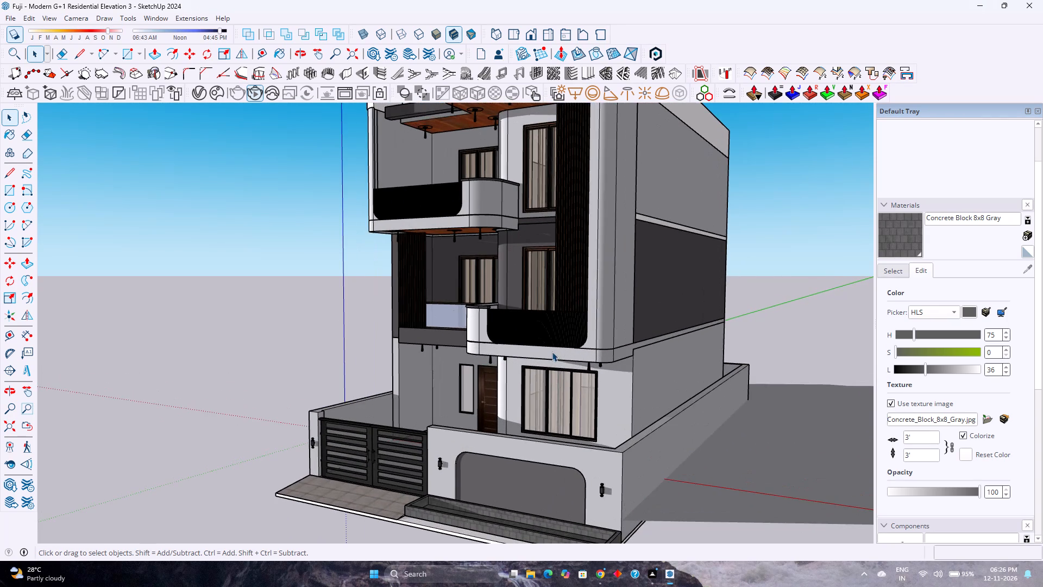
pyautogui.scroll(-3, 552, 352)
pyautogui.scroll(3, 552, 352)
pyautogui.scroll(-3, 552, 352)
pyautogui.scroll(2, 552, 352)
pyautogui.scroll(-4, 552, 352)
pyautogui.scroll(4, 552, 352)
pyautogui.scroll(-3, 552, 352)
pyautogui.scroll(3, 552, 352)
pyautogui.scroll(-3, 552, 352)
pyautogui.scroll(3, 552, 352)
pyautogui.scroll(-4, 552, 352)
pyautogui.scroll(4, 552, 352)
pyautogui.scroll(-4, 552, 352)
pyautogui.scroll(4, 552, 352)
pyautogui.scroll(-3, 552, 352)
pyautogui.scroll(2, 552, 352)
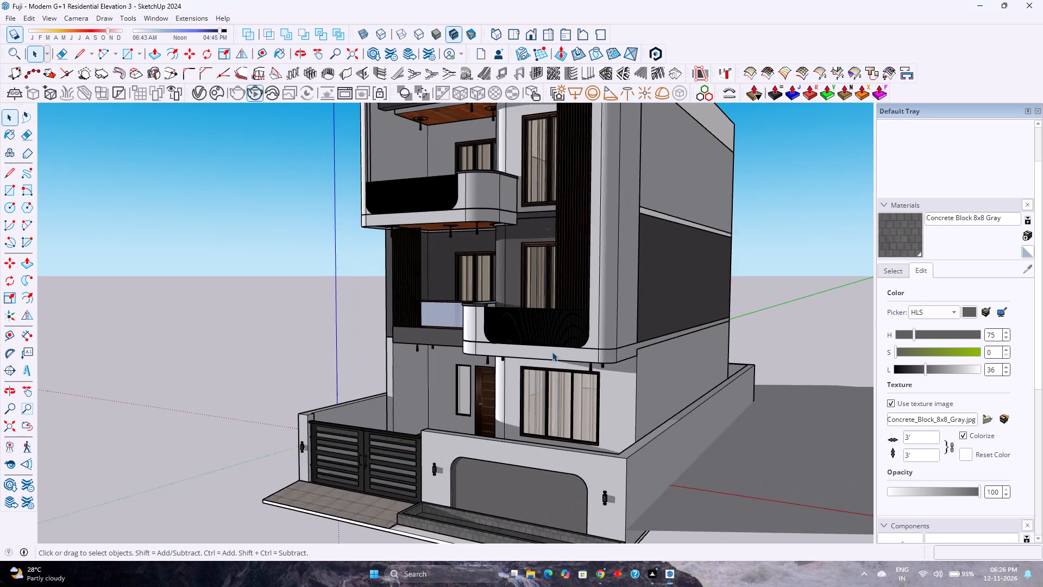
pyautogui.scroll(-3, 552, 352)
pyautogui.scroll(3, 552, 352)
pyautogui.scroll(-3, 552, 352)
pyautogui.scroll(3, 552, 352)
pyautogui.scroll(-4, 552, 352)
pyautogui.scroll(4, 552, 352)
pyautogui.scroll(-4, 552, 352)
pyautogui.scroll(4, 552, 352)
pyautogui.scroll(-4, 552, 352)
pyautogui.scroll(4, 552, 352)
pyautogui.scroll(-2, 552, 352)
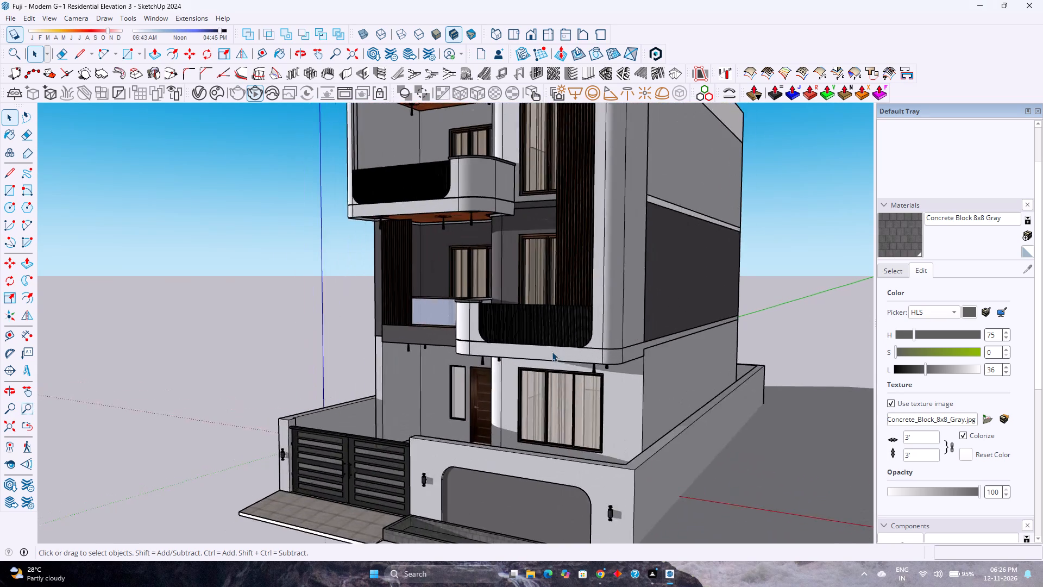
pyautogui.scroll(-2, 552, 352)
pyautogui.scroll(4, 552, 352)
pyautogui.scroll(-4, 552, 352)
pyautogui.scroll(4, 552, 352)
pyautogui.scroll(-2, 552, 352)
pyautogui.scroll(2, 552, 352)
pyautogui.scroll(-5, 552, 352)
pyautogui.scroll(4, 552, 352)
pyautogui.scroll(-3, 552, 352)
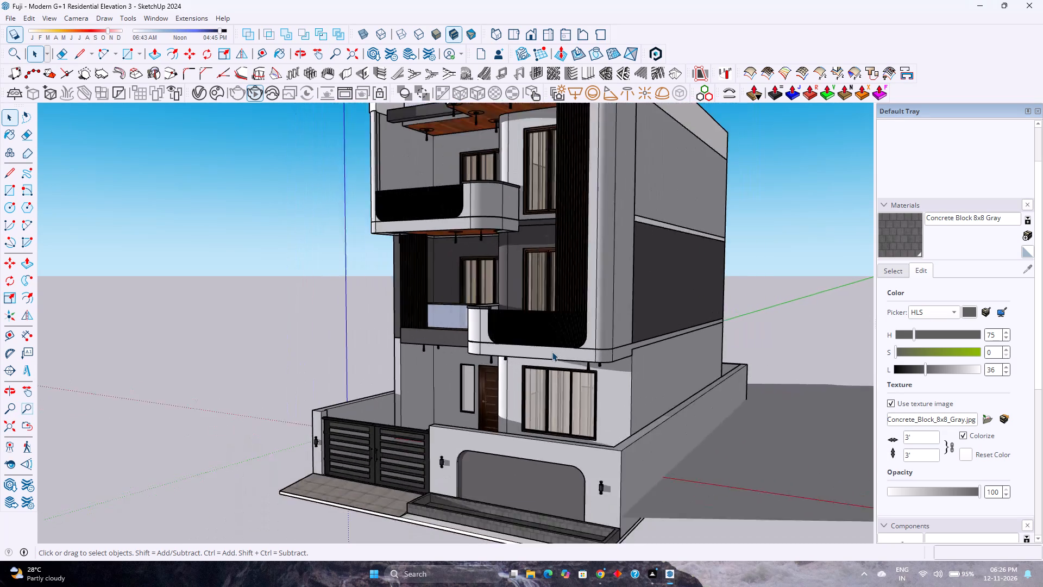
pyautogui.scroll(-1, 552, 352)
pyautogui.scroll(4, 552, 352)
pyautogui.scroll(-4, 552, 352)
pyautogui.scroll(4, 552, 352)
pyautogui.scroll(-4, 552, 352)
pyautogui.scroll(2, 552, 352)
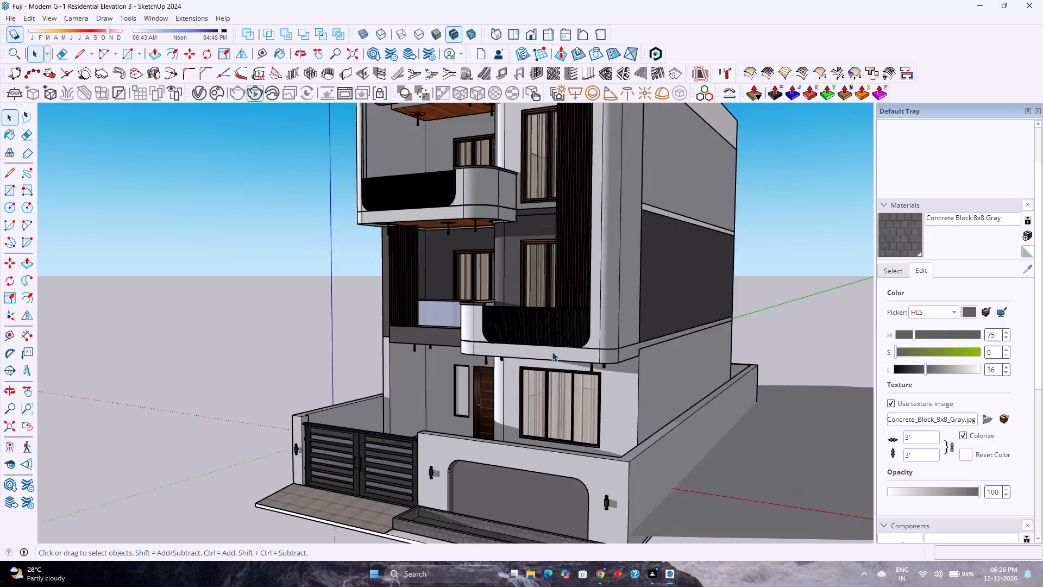
# Examine the first-floor balcony's slatted railing, the ground-floor window and the entrance door at closer range from the corner view.
pyautogui.scroll(2, 552, 352)
pyautogui.scroll(-5, 552, 352)
pyautogui.scroll(5, 552, 352)
pyautogui.scroll(-1, 552, 352)
pyautogui.scroll(1, 552, 352)
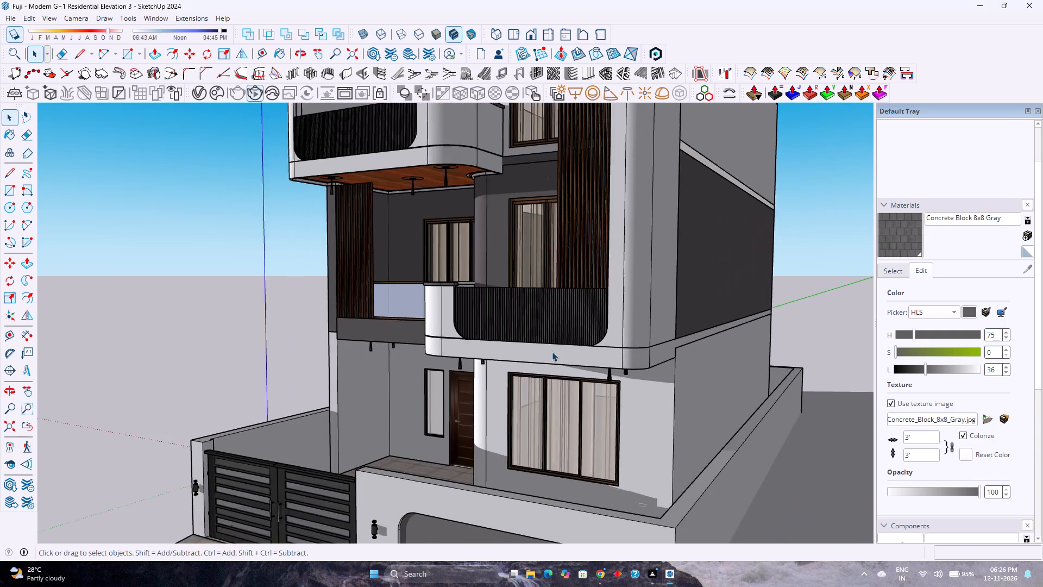
pyautogui.scroll(-5, 552, 352)
pyautogui.scroll(5, 552, 352)
pyautogui.scroll(-3, 552, 352)
pyautogui.scroll(3, 552, 352)
pyautogui.scroll(-5, 552, 352)
pyautogui.scroll(4, 552, 352)
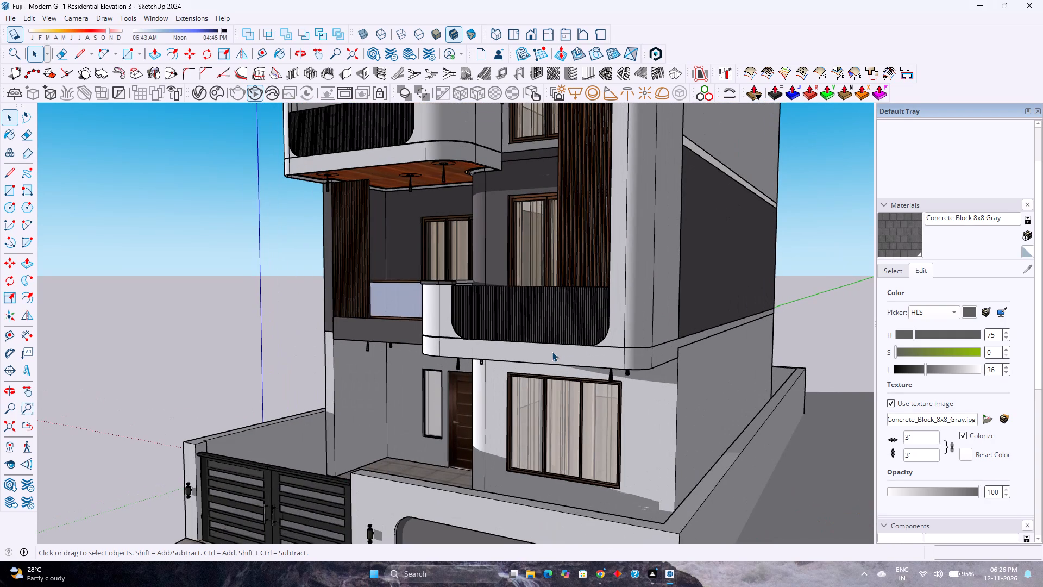
pyautogui.scroll(-4, 552, 352)
pyautogui.scroll(4, 552, 352)
pyautogui.scroll(-4, 552, 352)
pyautogui.scroll(4, 552, 352)
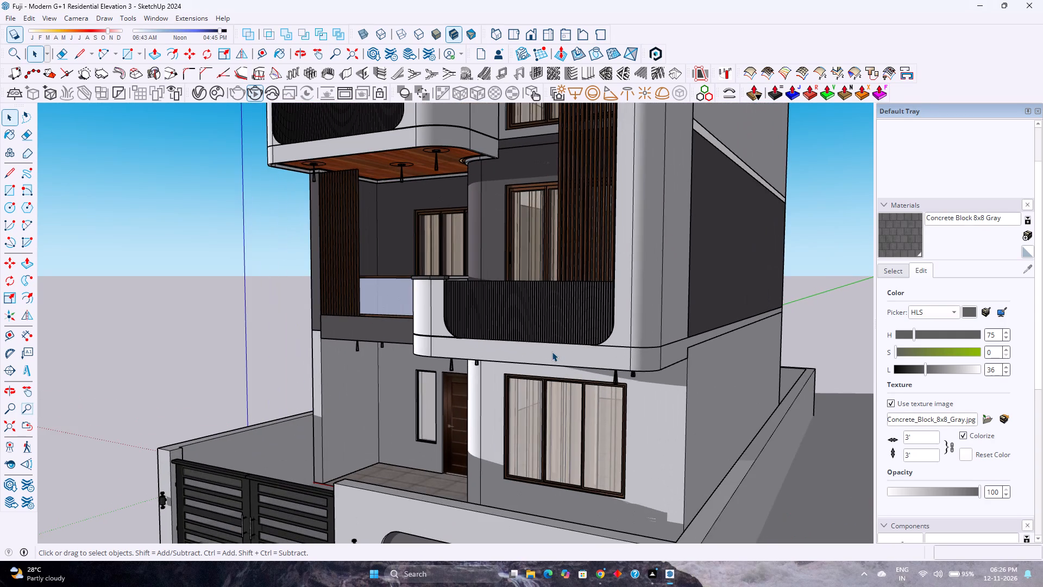
pyautogui.scroll(-4, 552, 352)
pyautogui.scroll(4, 552, 352)
pyautogui.scroll(-4, 552, 352)
pyautogui.scroll(3, 552, 352)
pyautogui.scroll(-4, 552, 352)
pyautogui.scroll(5, 552, 352)
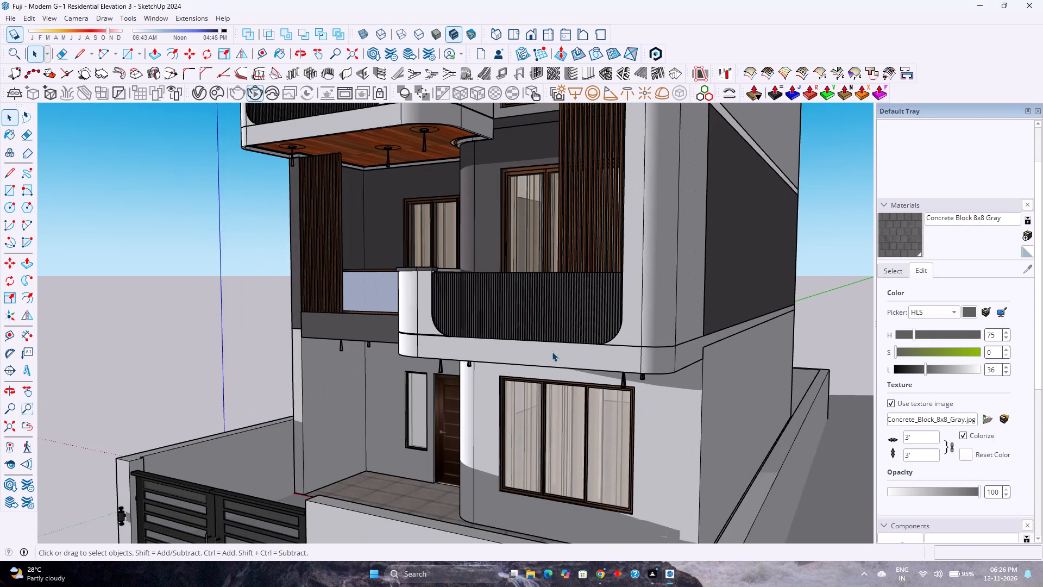
pyautogui.scroll(-5, 552, 352)
pyautogui.scroll(5, 552, 352)
pyautogui.scroll(-5, 552, 352)
pyautogui.scroll(4, 552, 352)
pyautogui.scroll(-4, 552, 352)
pyautogui.scroll(4, 552, 352)
pyautogui.scroll(-5, 552, 352)
pyautogui.scroll(4, 552, 352)
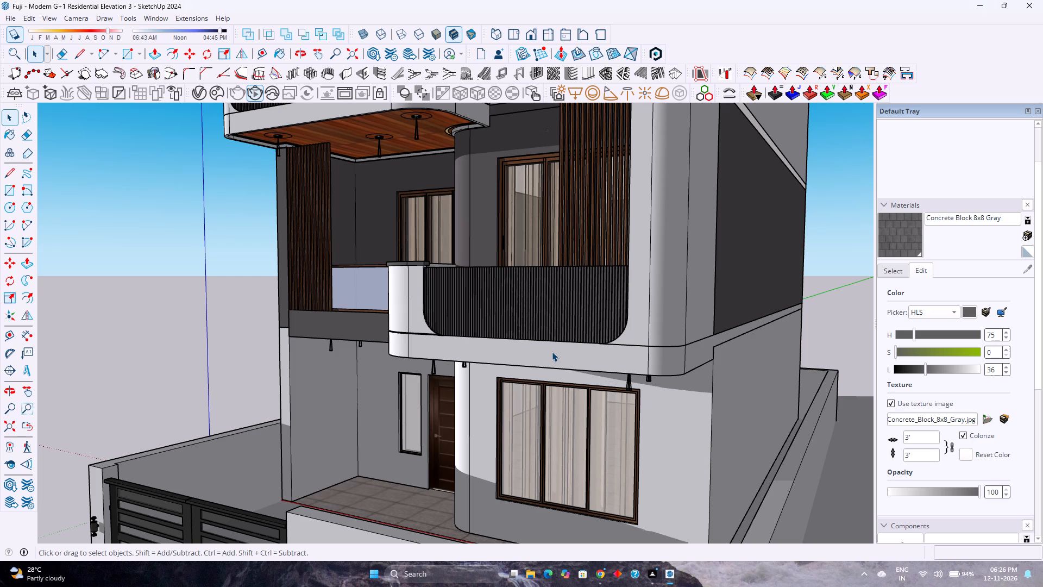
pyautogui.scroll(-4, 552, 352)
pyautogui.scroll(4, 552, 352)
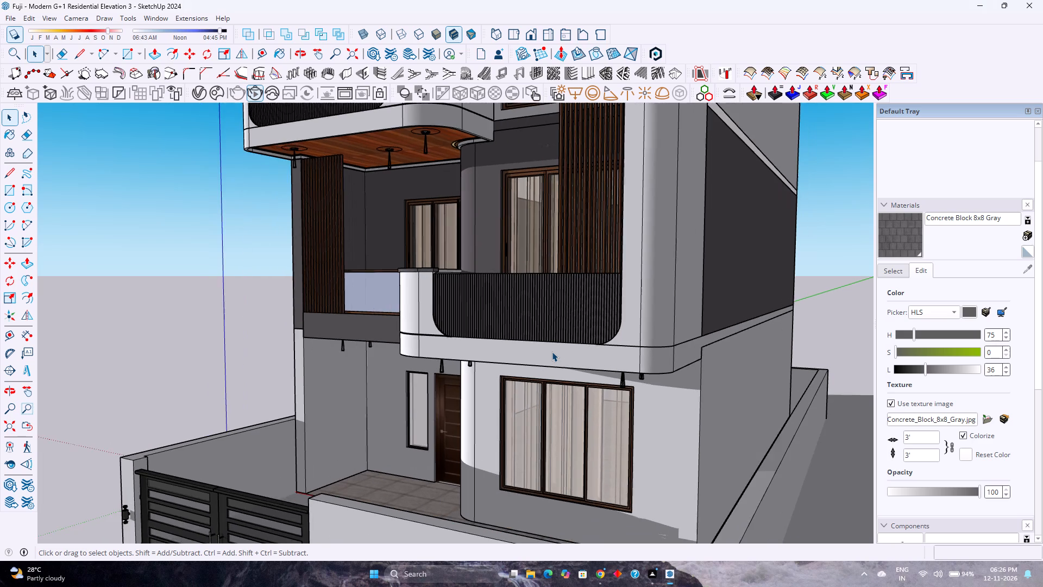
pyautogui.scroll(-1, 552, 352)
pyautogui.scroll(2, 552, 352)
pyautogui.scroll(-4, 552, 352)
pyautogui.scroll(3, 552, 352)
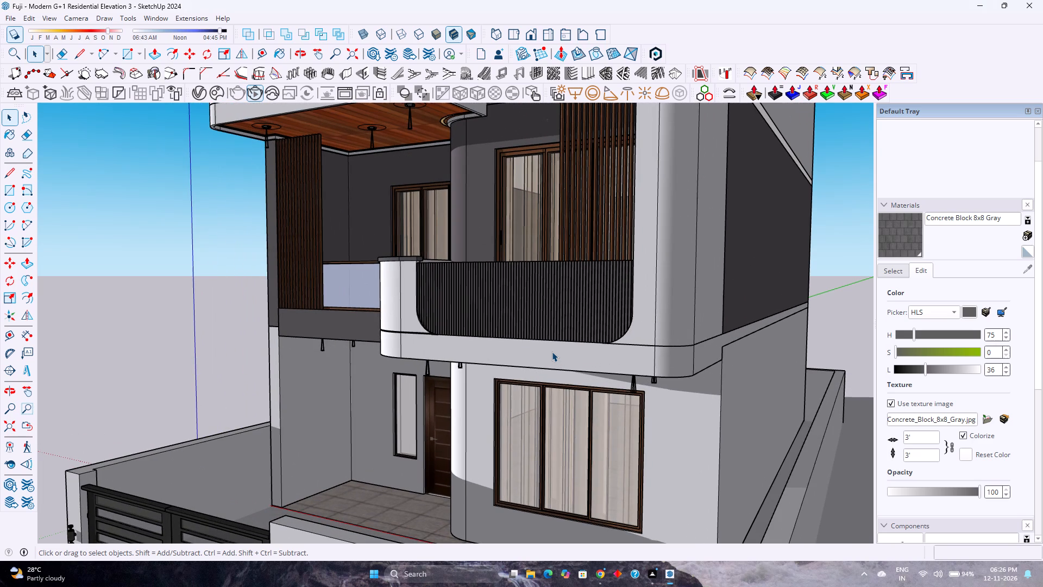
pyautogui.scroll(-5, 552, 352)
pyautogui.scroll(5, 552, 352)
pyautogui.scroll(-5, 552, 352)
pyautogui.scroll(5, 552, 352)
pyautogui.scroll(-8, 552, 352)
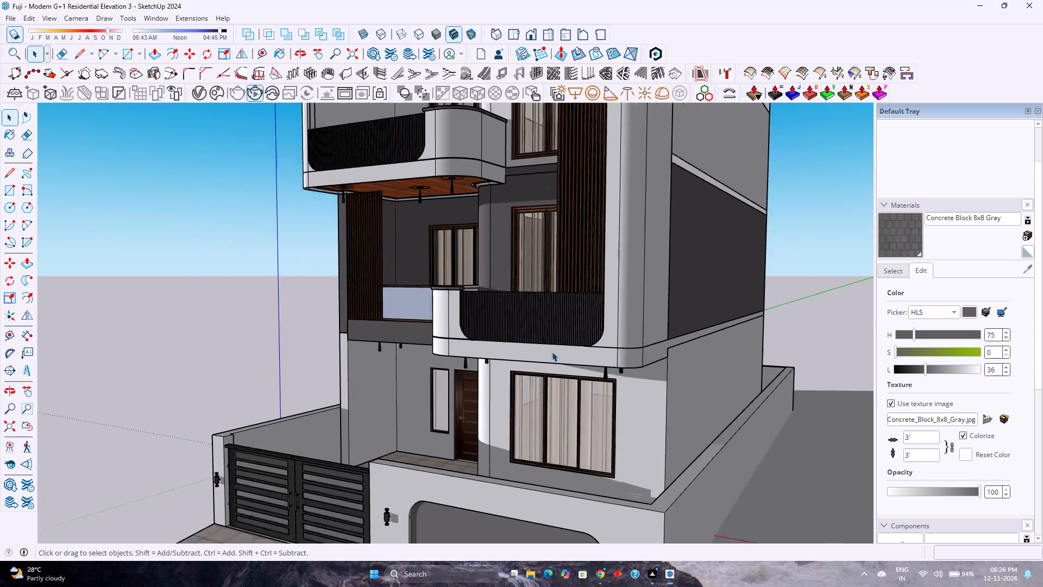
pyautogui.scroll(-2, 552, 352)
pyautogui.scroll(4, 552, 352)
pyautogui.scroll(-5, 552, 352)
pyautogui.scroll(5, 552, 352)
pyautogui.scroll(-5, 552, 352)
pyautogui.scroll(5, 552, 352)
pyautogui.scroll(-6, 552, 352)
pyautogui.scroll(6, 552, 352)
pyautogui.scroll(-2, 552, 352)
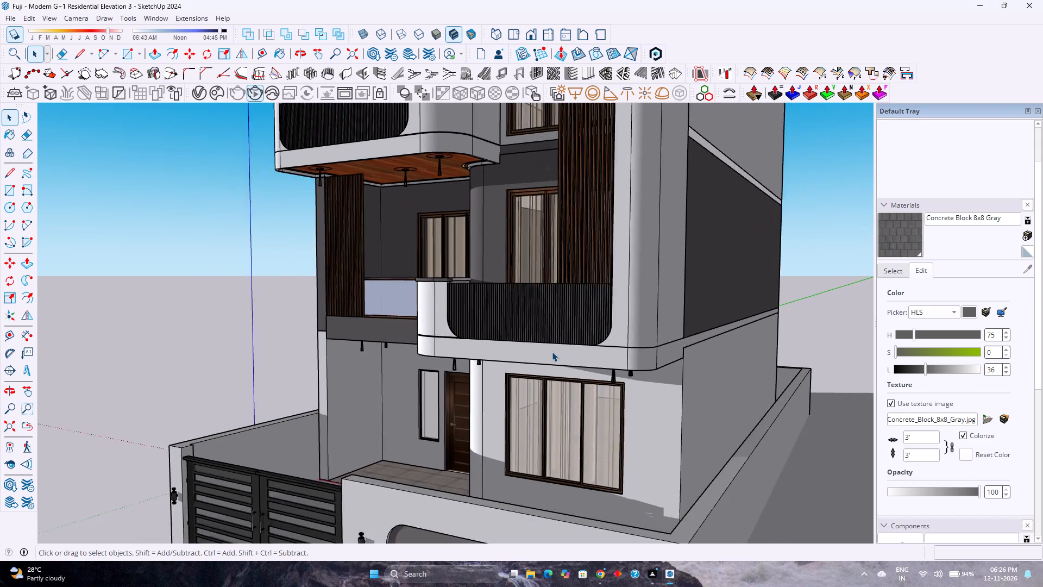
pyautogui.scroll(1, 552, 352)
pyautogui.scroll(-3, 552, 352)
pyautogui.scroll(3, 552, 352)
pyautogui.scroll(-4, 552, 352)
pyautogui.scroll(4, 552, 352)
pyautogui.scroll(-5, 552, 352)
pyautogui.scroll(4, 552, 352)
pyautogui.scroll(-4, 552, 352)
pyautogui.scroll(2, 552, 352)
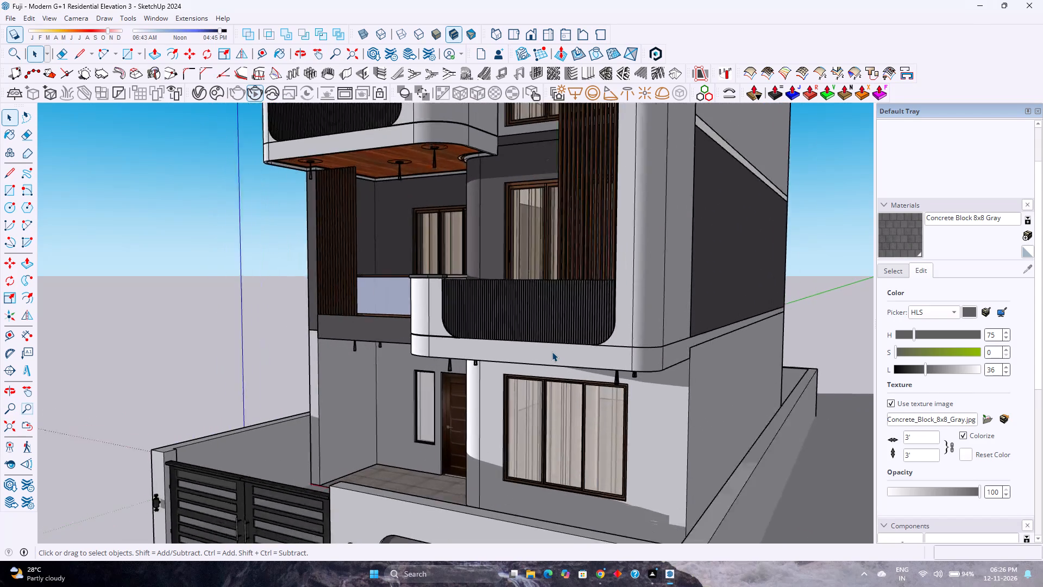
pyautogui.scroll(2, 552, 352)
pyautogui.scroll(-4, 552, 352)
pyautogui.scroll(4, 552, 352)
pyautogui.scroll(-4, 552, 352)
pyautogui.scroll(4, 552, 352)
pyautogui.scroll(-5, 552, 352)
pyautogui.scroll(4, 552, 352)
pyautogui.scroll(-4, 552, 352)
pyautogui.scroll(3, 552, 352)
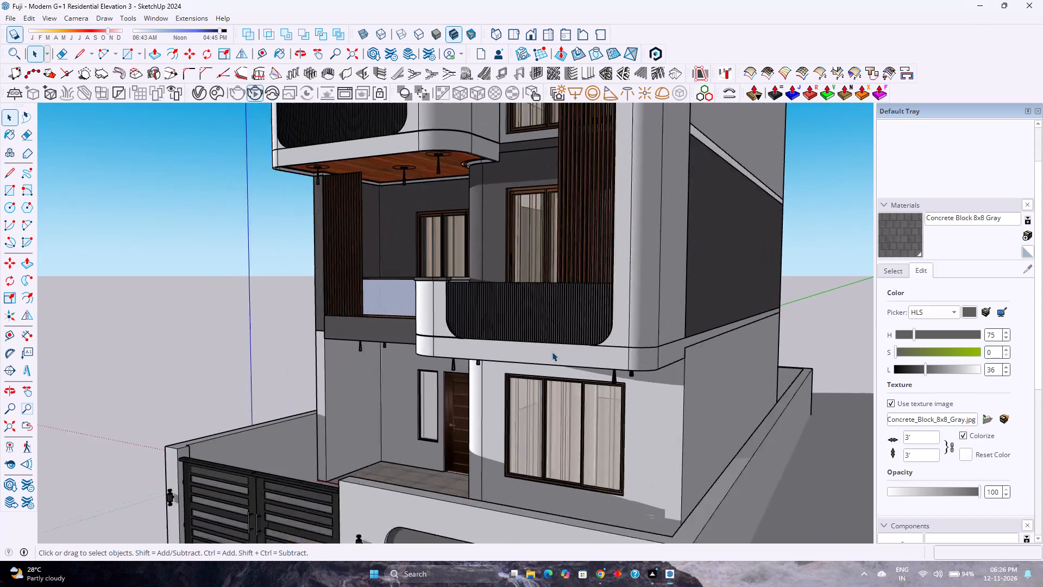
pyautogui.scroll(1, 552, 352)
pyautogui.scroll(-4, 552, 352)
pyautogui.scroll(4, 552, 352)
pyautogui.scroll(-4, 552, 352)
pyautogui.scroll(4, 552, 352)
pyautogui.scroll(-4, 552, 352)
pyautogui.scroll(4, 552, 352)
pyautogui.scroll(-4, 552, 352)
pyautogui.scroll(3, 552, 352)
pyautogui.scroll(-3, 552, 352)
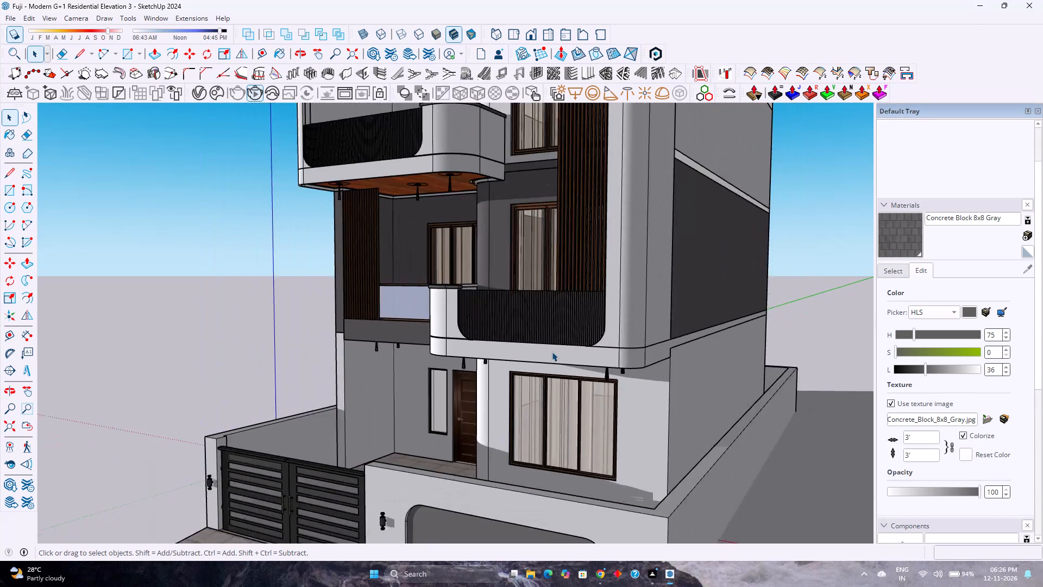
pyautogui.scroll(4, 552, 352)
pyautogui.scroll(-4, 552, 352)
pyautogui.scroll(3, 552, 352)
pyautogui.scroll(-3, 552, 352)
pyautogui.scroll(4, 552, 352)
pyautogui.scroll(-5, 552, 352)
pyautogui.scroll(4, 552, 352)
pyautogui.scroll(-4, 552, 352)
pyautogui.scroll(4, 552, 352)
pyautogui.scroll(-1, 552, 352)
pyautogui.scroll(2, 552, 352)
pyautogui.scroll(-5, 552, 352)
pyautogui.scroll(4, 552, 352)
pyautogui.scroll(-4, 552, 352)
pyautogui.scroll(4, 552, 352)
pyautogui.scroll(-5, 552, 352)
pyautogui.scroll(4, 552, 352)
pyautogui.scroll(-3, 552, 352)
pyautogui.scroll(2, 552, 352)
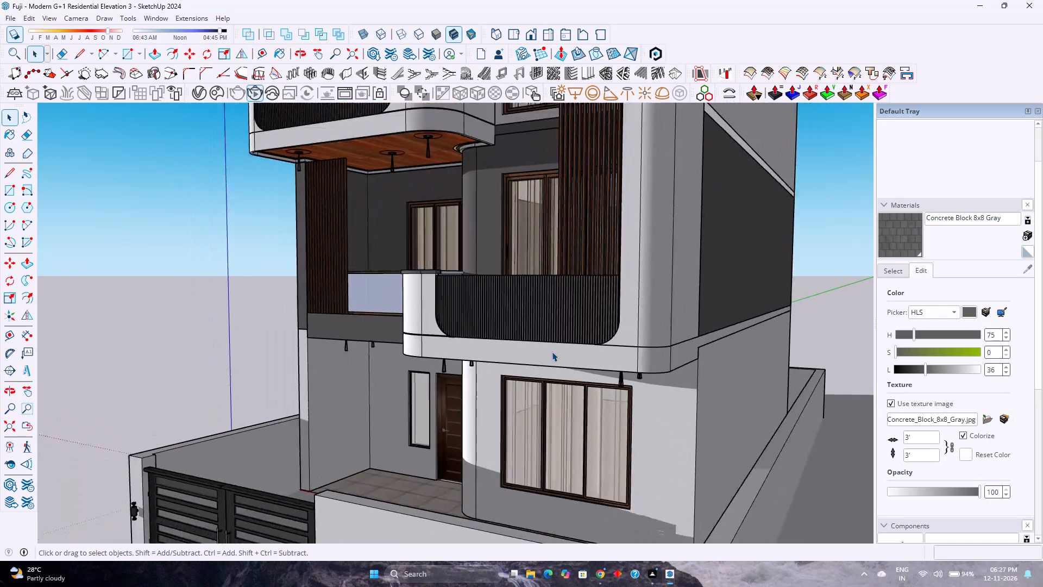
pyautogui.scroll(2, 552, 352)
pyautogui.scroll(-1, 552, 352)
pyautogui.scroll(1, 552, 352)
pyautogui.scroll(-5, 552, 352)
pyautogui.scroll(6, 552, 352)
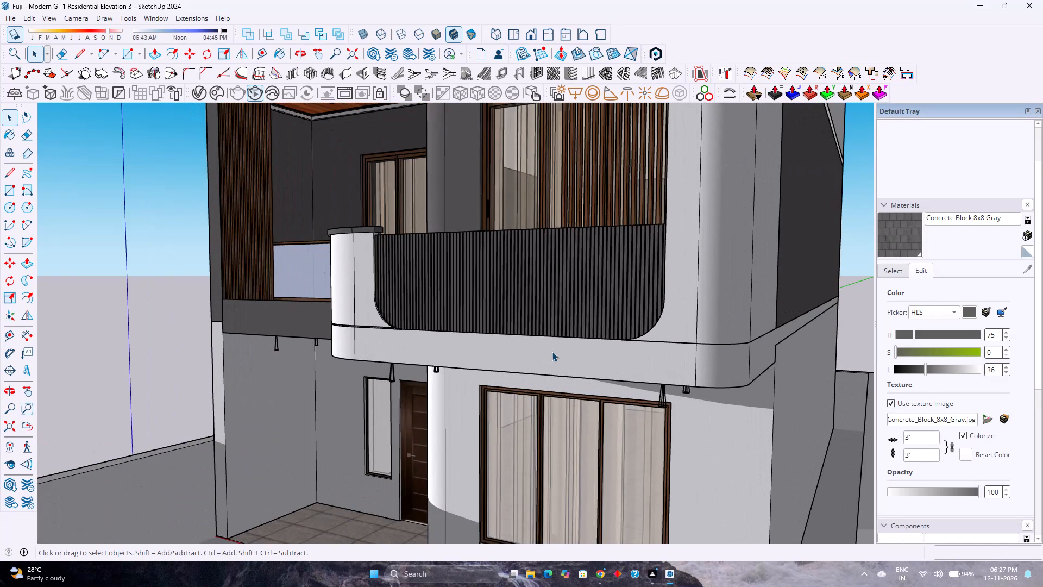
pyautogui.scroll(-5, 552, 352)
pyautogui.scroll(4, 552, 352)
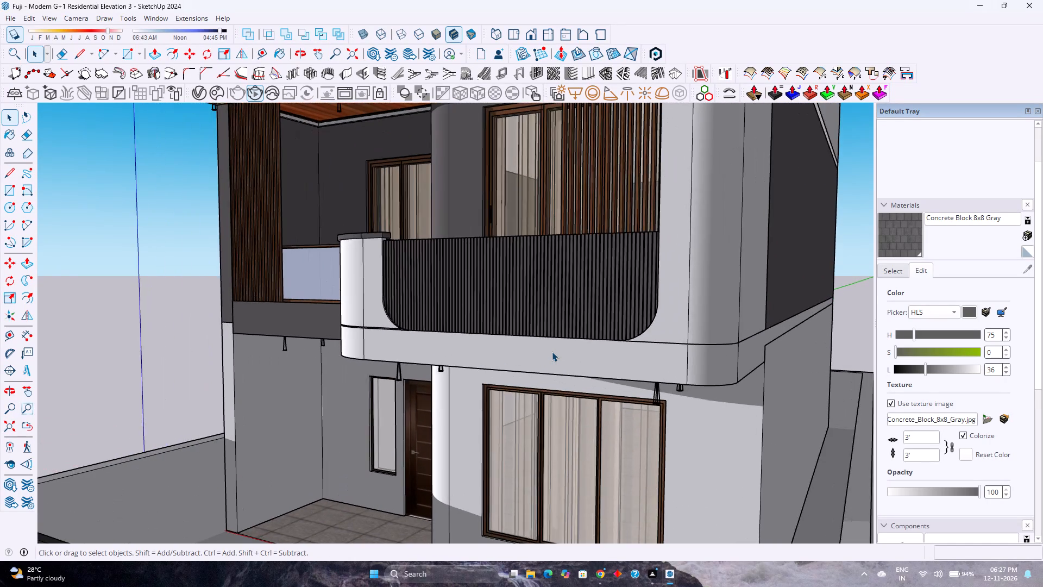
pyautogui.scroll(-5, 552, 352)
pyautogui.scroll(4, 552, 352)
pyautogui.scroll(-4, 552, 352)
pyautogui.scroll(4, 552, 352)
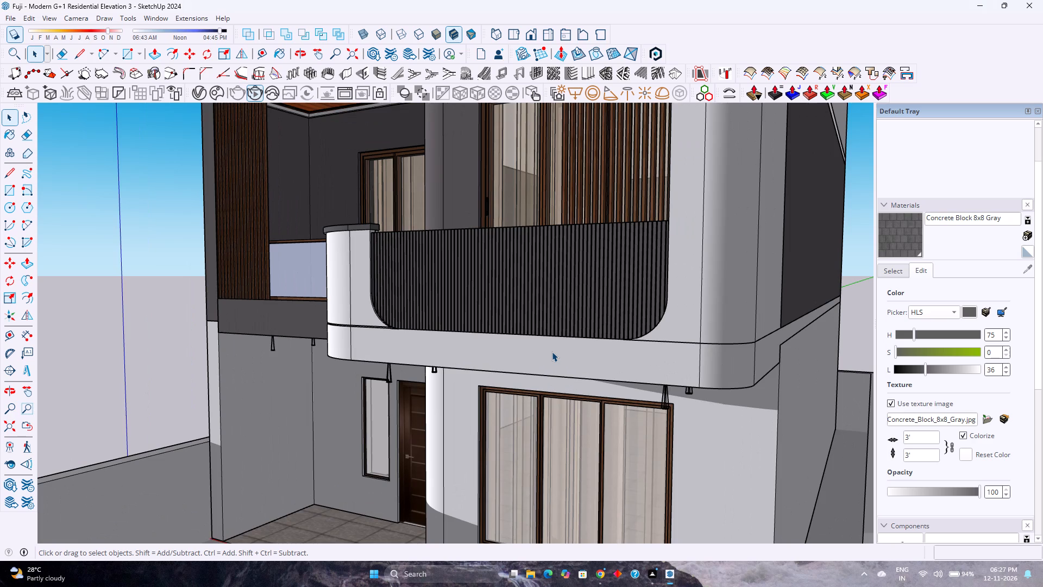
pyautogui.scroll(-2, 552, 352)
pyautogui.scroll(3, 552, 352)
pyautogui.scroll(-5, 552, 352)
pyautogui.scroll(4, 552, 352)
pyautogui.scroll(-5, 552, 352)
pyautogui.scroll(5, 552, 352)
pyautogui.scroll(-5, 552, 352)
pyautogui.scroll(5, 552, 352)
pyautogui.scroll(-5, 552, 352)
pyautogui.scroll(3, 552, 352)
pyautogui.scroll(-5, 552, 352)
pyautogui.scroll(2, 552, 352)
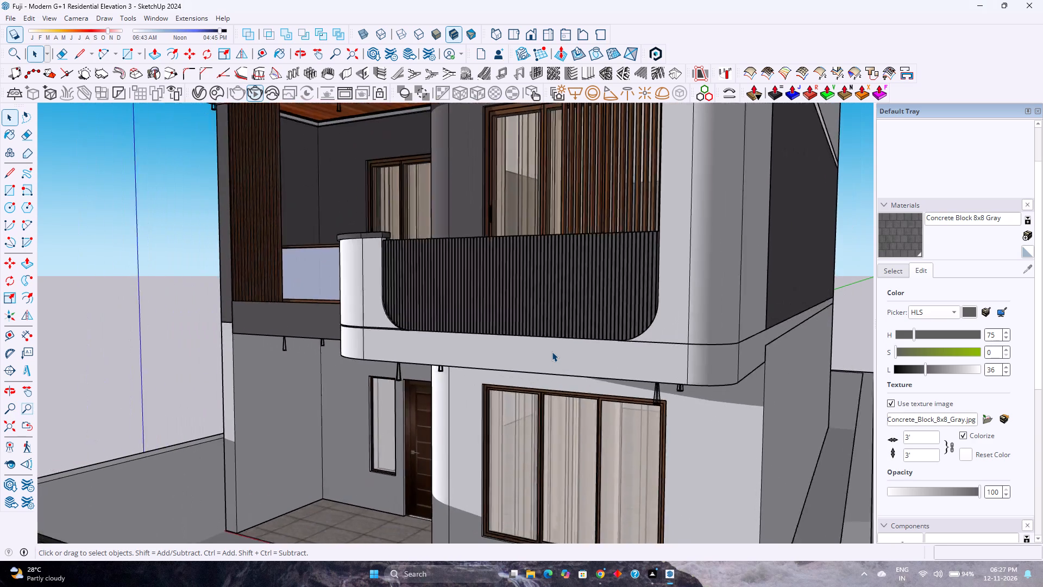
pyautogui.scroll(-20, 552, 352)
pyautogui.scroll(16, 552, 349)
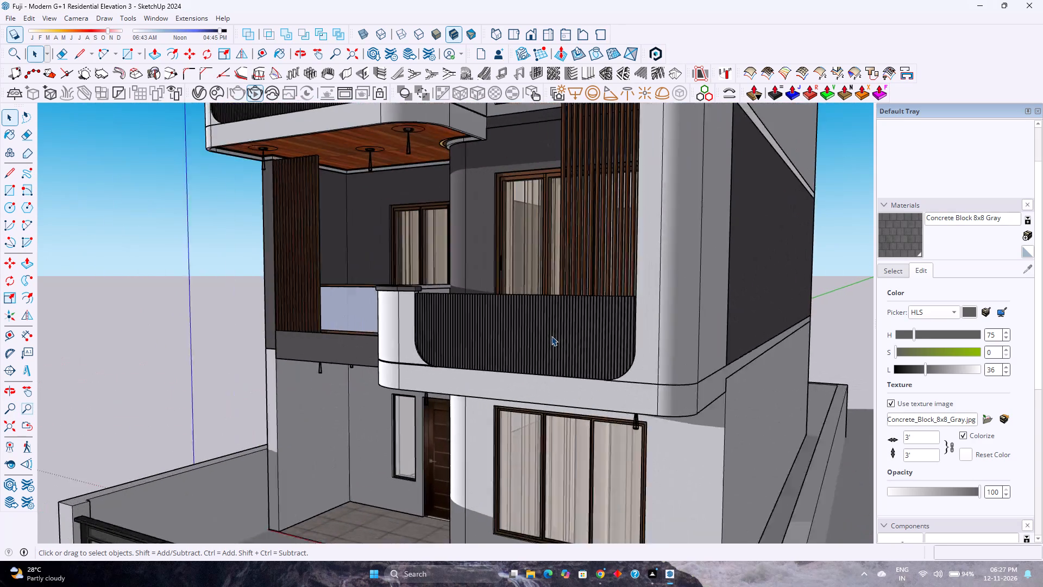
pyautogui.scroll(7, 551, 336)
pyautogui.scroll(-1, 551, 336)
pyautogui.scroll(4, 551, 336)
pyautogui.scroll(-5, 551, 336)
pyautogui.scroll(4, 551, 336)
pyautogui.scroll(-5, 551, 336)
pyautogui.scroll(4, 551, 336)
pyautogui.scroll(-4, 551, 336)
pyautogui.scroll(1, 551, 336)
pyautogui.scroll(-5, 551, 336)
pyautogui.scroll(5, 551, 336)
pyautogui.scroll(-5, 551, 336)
# Examine the whole house from the corner view, including the gate, planter and front boundary wall at closer range.
pyautogui.scroll(-16, 551, 336)
pyautogui.scroll(3, 551, 336)
pyautogui.scroll(-4, 551, 336)
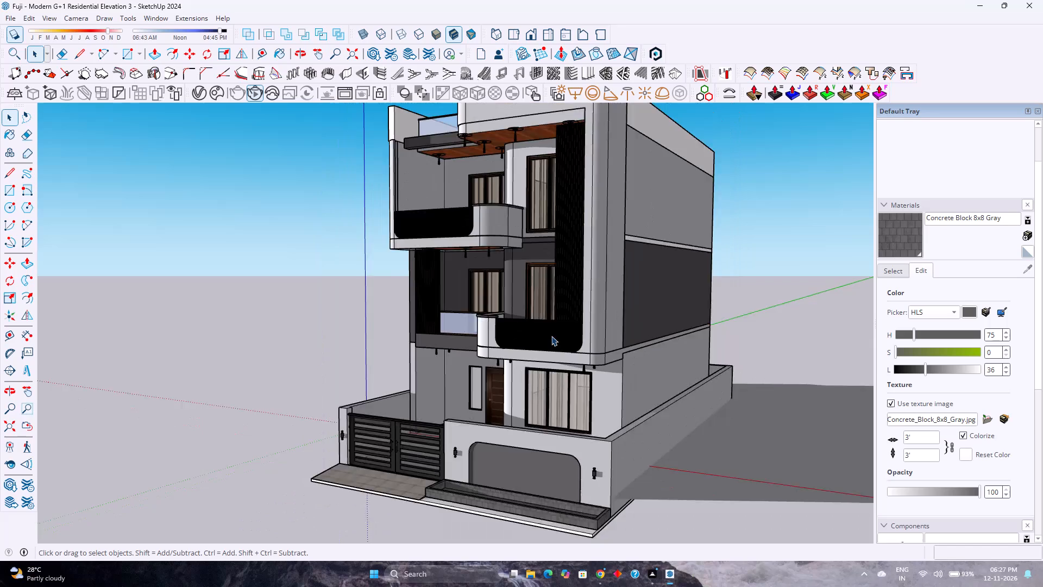
pyautogui.scroll(-6, 551, 336)
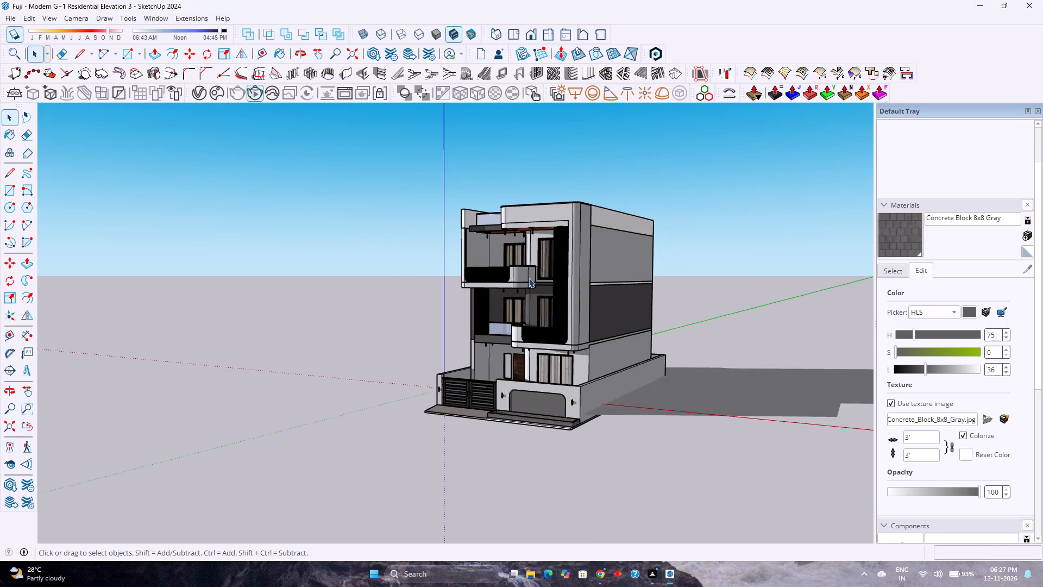
pyautogui.scroll(3, 514, 278)
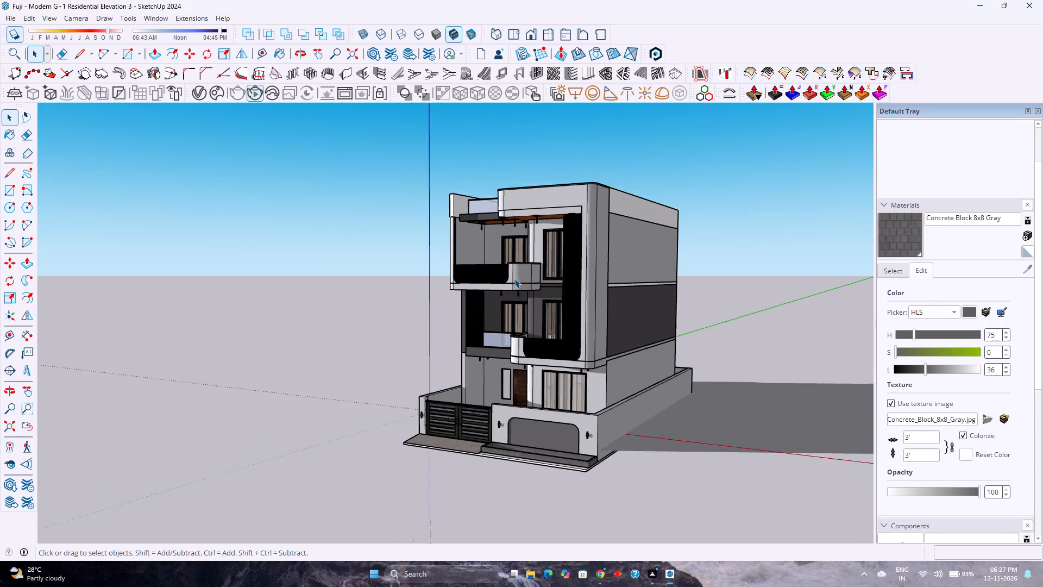
pyautogui.scroll(2, 514, 278)
pyautogui.scroll(-4, 514, 278)
pyautogui.scroll(4, 577, 430)
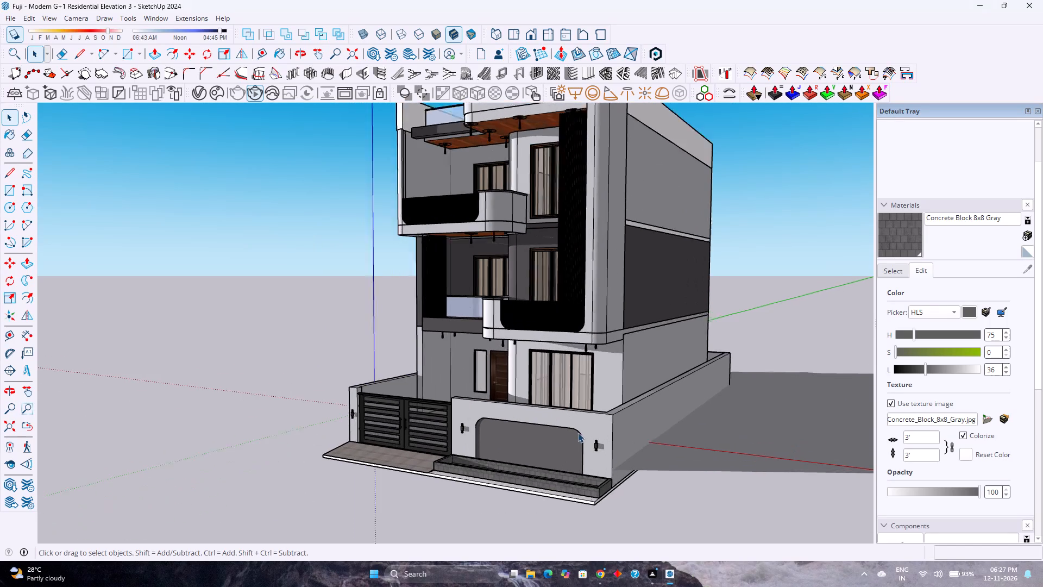
pyautogui.scroll(1, 578, 433)
pyautogui.scroll(6, 598, 474)
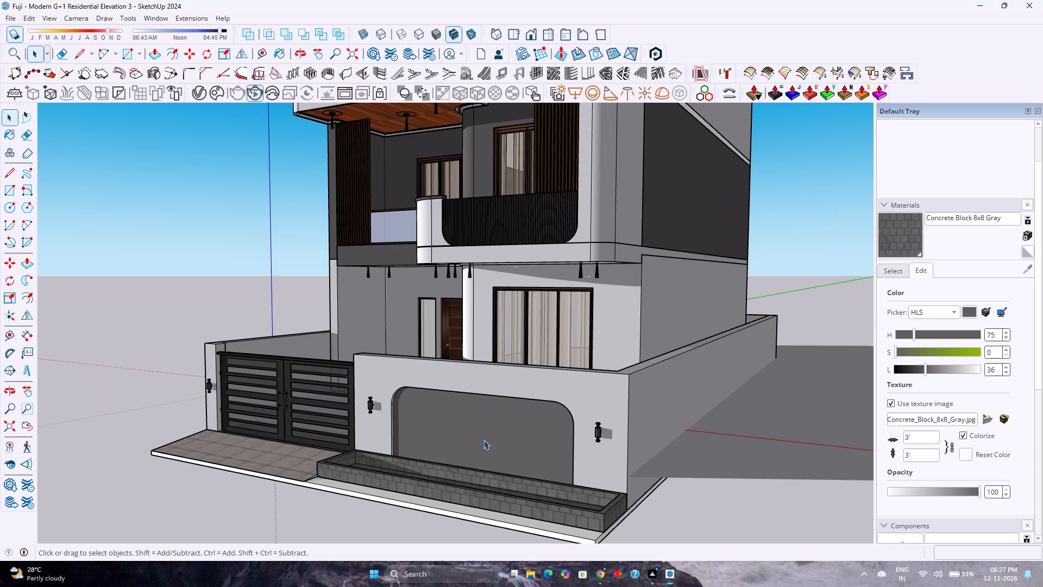
pyautogui.scroll(6, 441, 436)
pyautogui.scroll(-6, 441, 436)
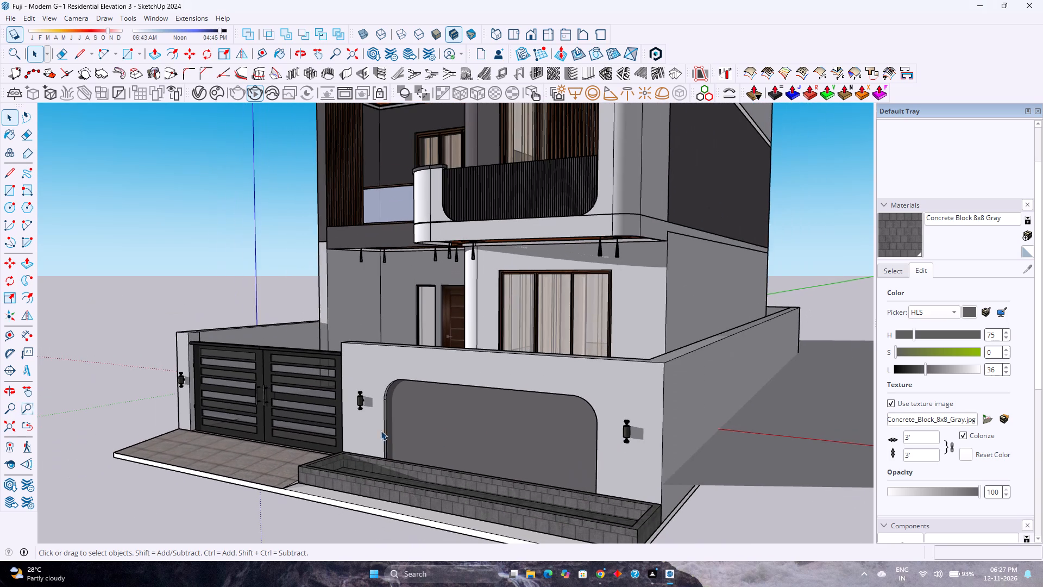
pyautogui.scroll(5, 397, 421)
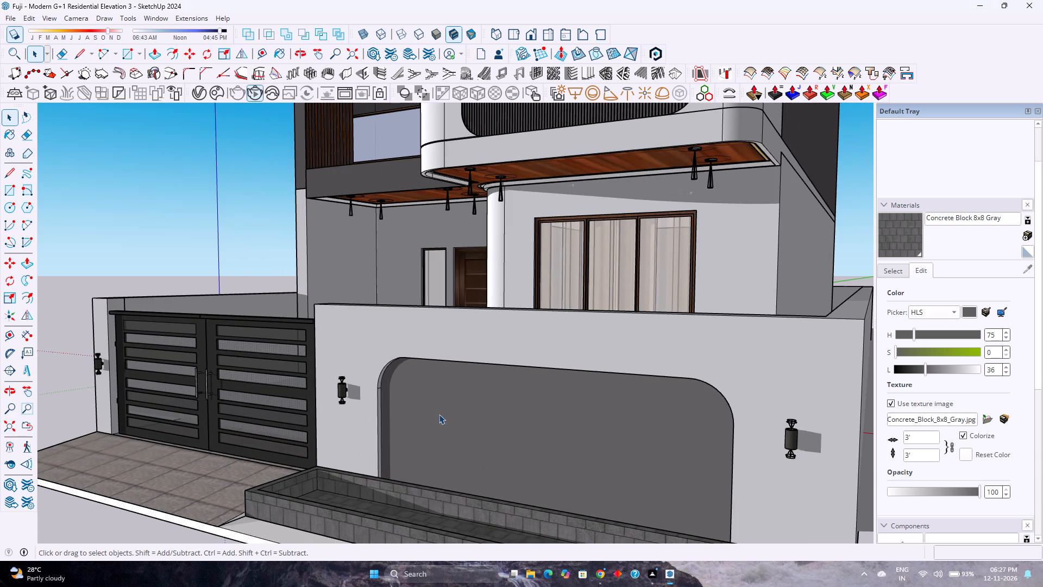
pyautogui.scroll(9, 437, 414)
# Examine the rounded corner and side edge of the front boundary wall's recess, next to the wall lamp, at close range.
pyautogui.moveTo(397, 416); pyautogui.dragTo(166, 399, button='middle')
pyautogui.scroll(1, 259, 405)
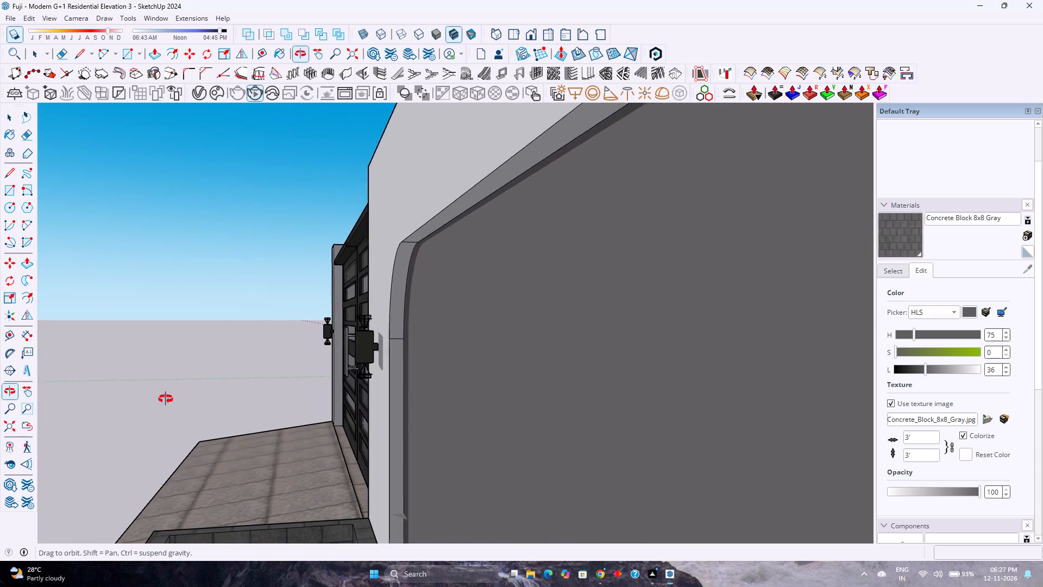
pyautogui.moveTo(166, 399); pyautogui.dragTo(466, 415, button='middle')
pyautogui.scroll(4, 316, 382)
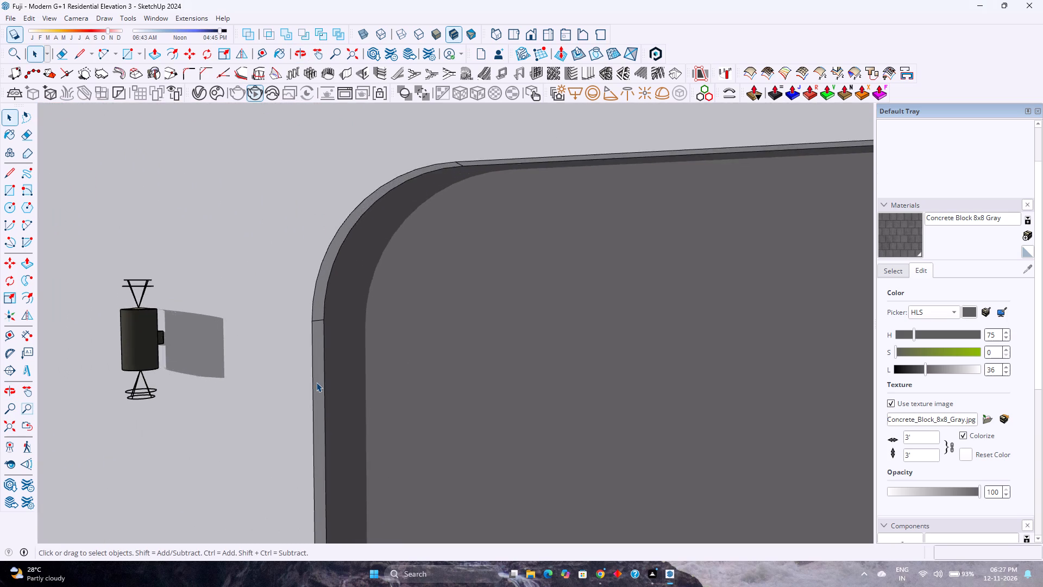
pyautogui.scroll(-5, 316, 382)
pyautogui.scroll(5, 316, 382)
pyautogui.scroll(-5, 316, 382)
pyautogui.scroll(5, 316, 382)
pyautogui.scroll(-5, 316, 382)
pyautogui.scroll(5, 316, 382)
pyautogui.scroll(-5, 316, 382)
pyautogui.scroll(5, 316, 382)
pyautogui.scroll(-2, 316, 382)
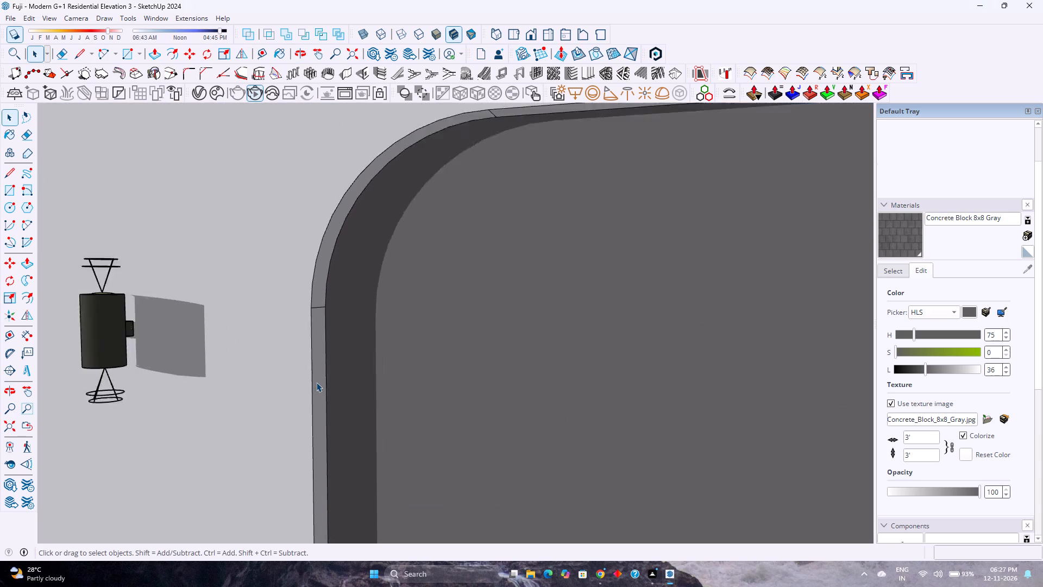
pyautogui.scroll(-14, 316, 382)
pyautogui.scroll(5, 316, 382)
pyautogui.scroll(-5, 316, 382)
pyautogui.scroll(2, 316, 382)
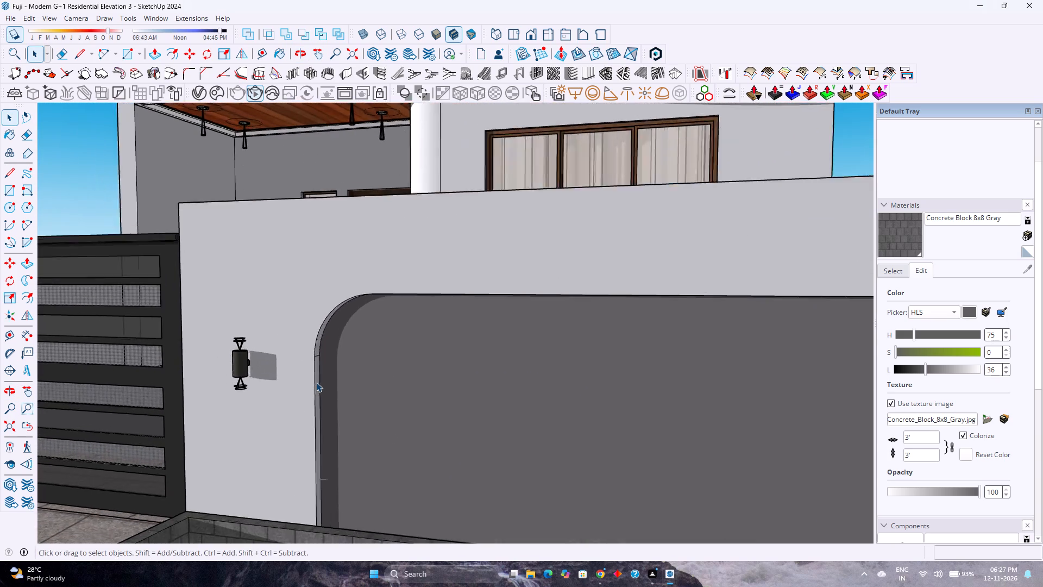
pyautogui.scroll(3, 316, 382)
pyautogui.scroll(-6, 316, 382)
pyautogui.scroll(5, 316, 382)
pyautogui.scroll(-5, 316, 382)
pyautogui.scroll(6, 316, 382)
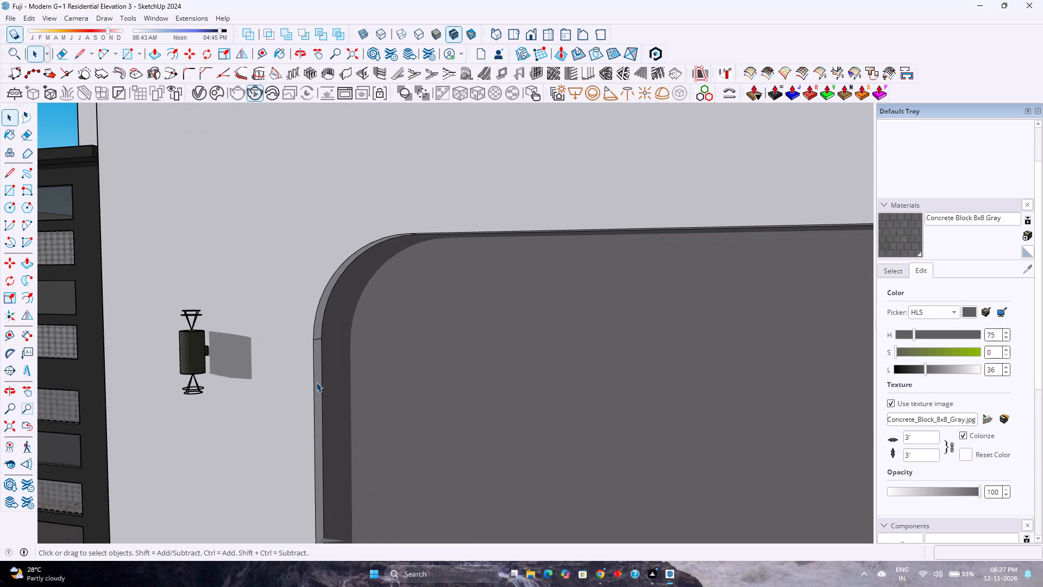
# Open the house group and the boundary wall group nested inside it for editing.
pyautogui.click(315, 385)
pyautogui.click(315, 385)
pyautogui.scroll(-7, 315, 385)
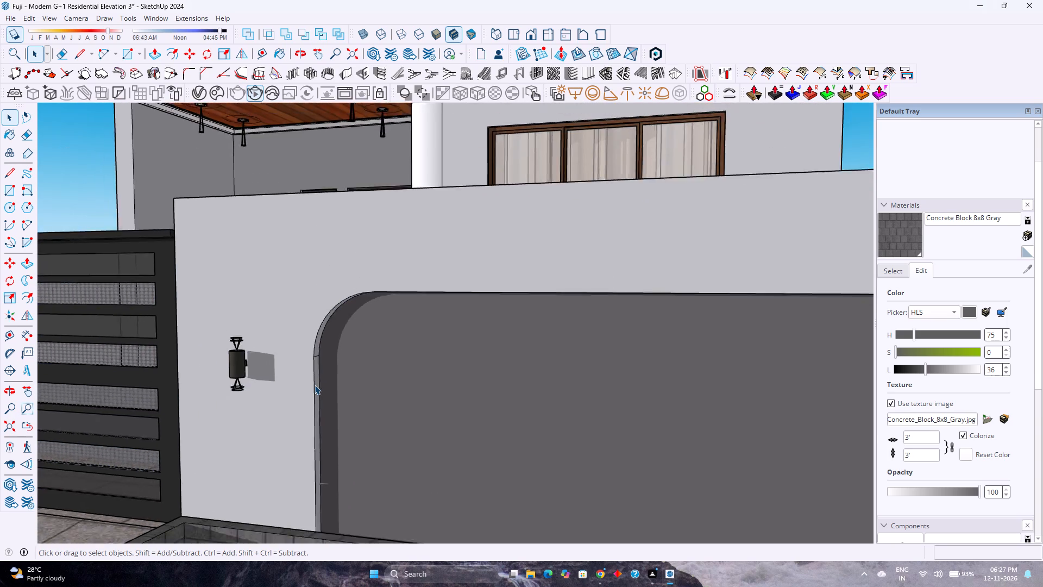
pyautogui.scroll(-19, 315, 385)
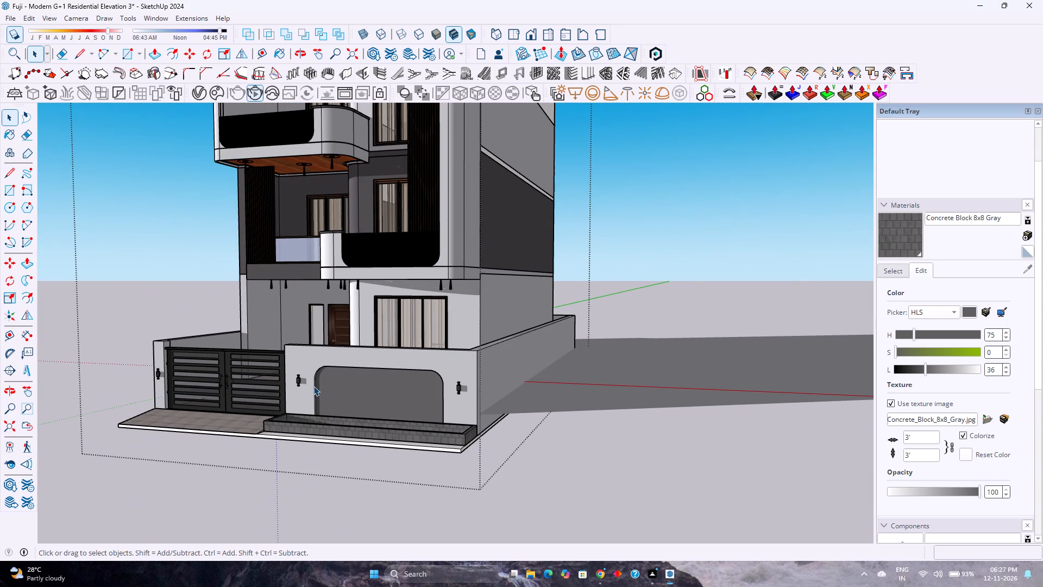
pyautogui.scroll(4, 310, 401)
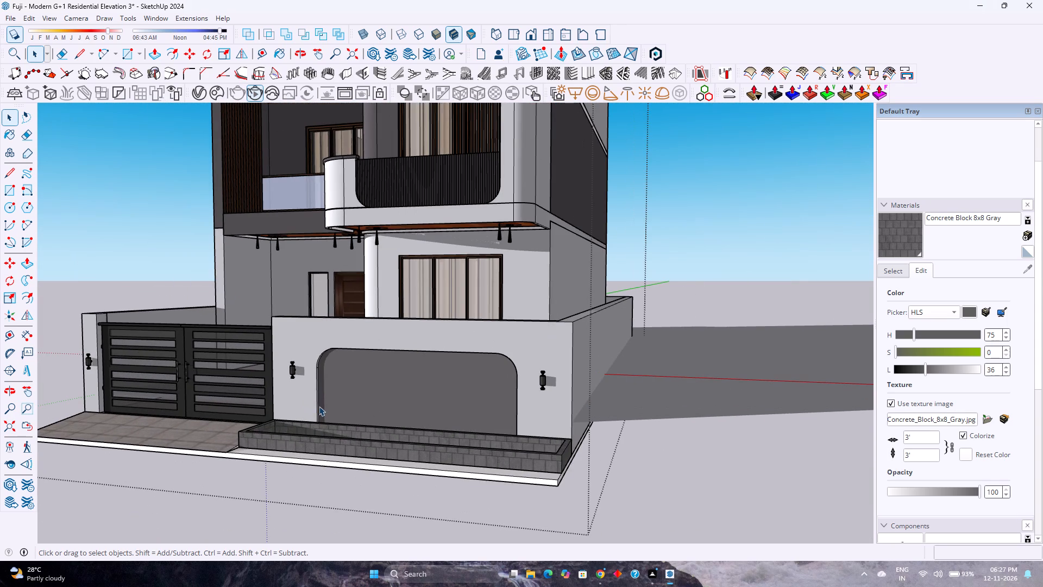
pyautogui.click(317, 407)
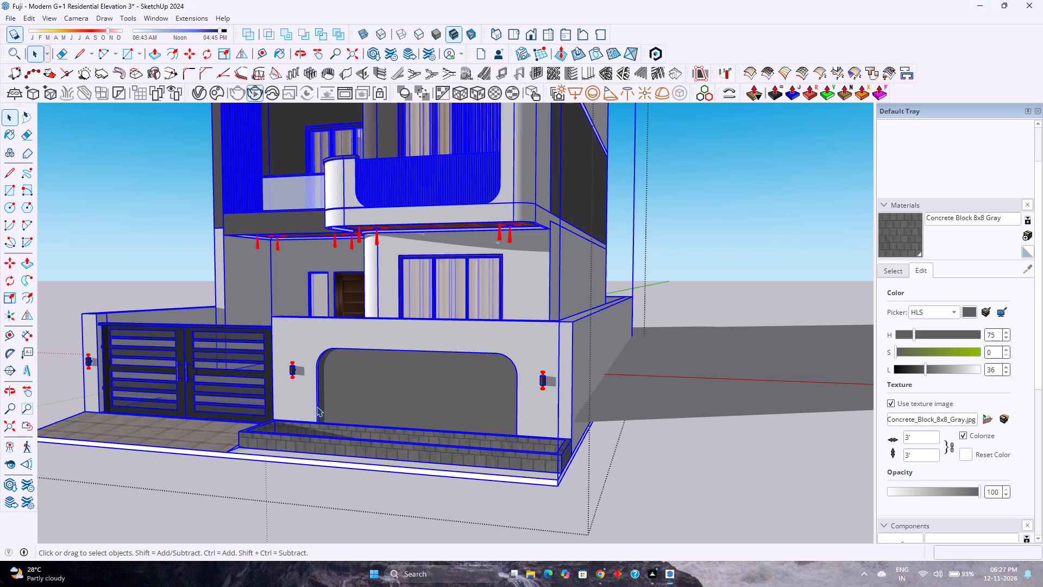
pyautogui.tripleClick(317, 407)
pyautogui.doubleClick(317, 407)
# Offset the side, top and rounded corner edges of the front boundary wall's recess inward by 1".
pyautogui.click(317, 407)
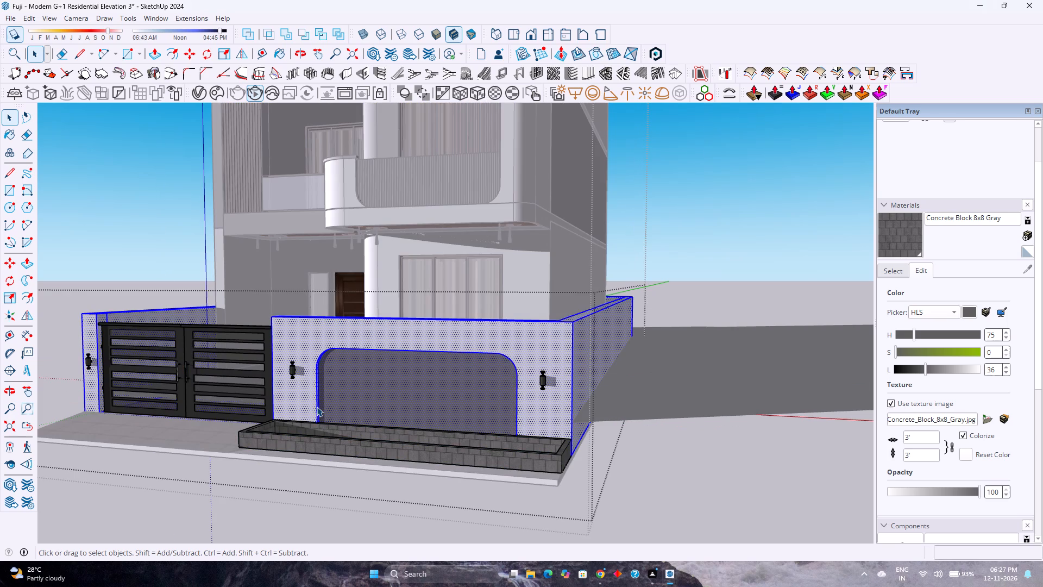
pyautogui.scroll(5, 326, 315)
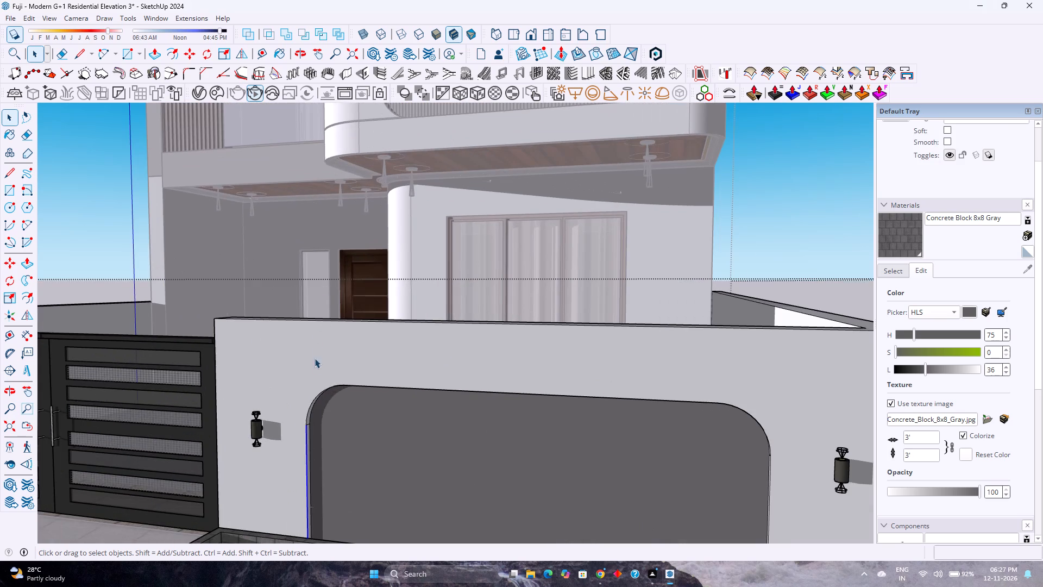
pyautogui.scroll(4, 302, 418)
pyautogui.keyDown('ctrl'); pyautogui.click(308, 414); pyautogui.keyUp('ctrl')
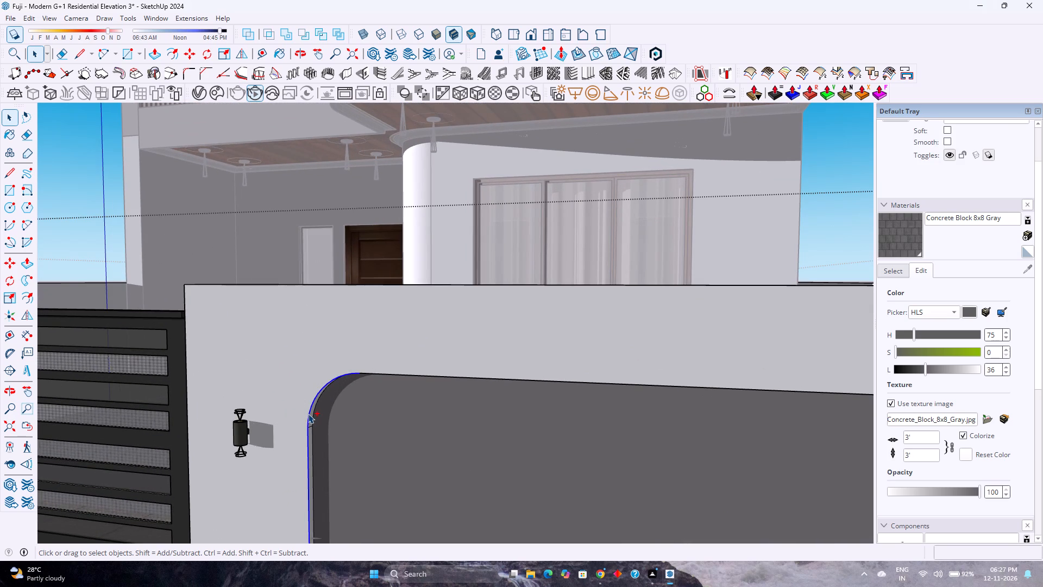
pyautogui.keyDown('ctrl'); pyautogui.click(385, 374); pyautogui.keyUp('ctrl')
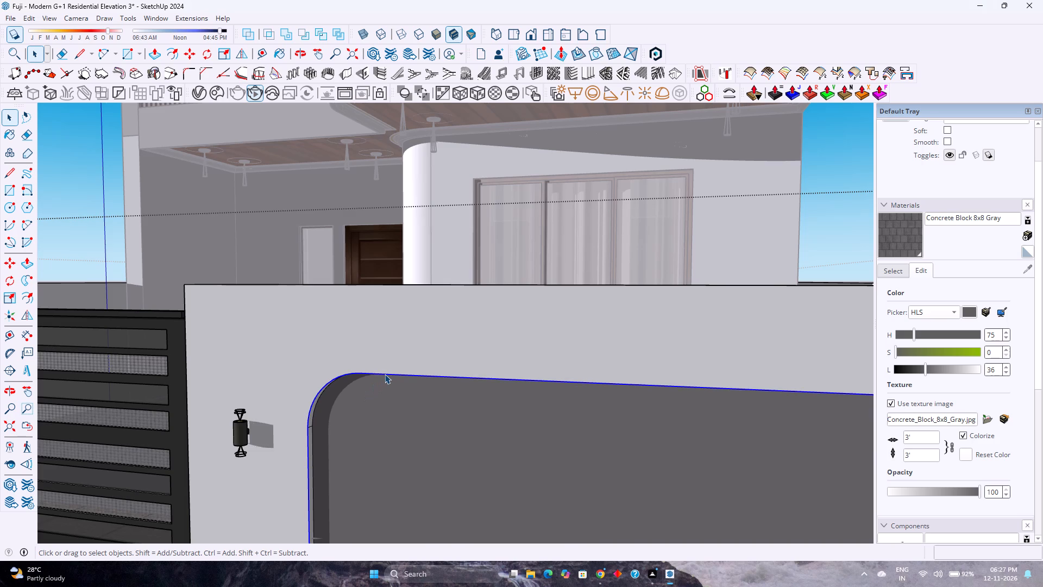
pyautogui.scroll(-15, 385, 374)
pyautogui.scroll(5, 646, 413)
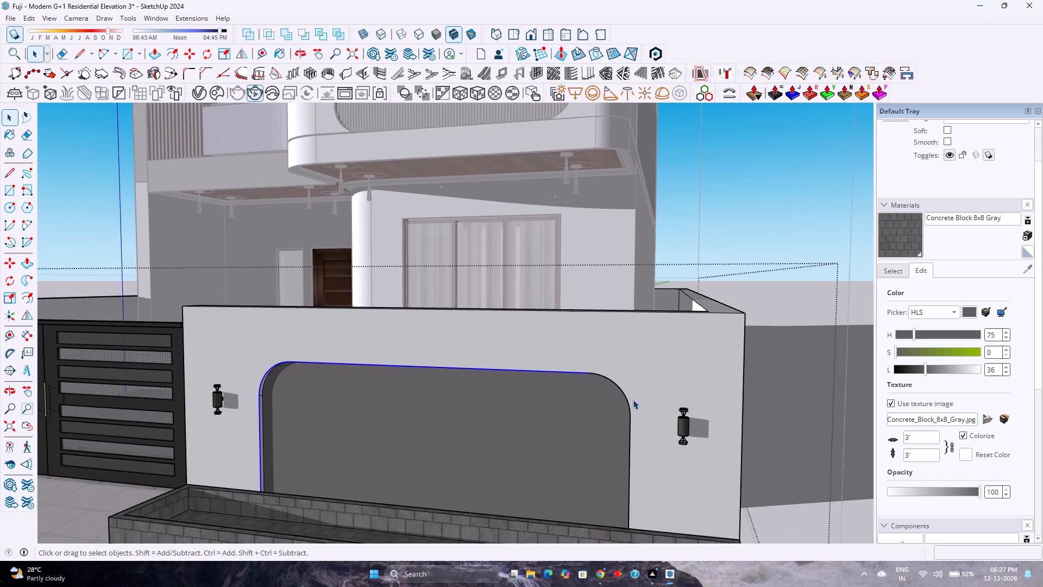
pyautogui.scroll(2, 633, 399)
pyautogui.keyDown('ctrl'); pyautogui.click(619, 389); pyautogui.keyUp('ctrl')
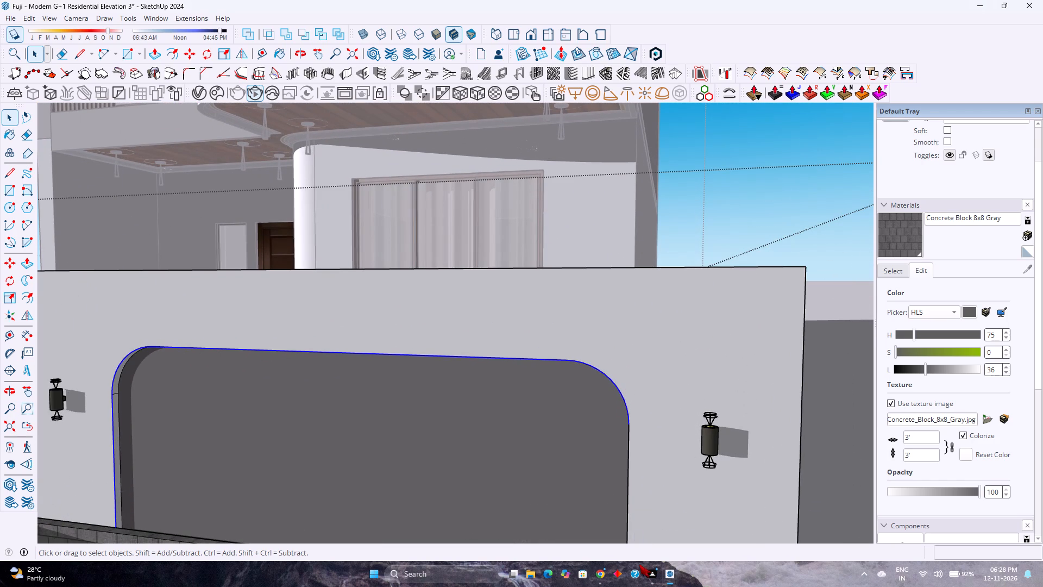
pyautogui.keyDown('ctrl'); pyautogui.click(629, 438); pyautogui.keyUp('ctrl')
pyautogui.scroll(-10, 629, 438)
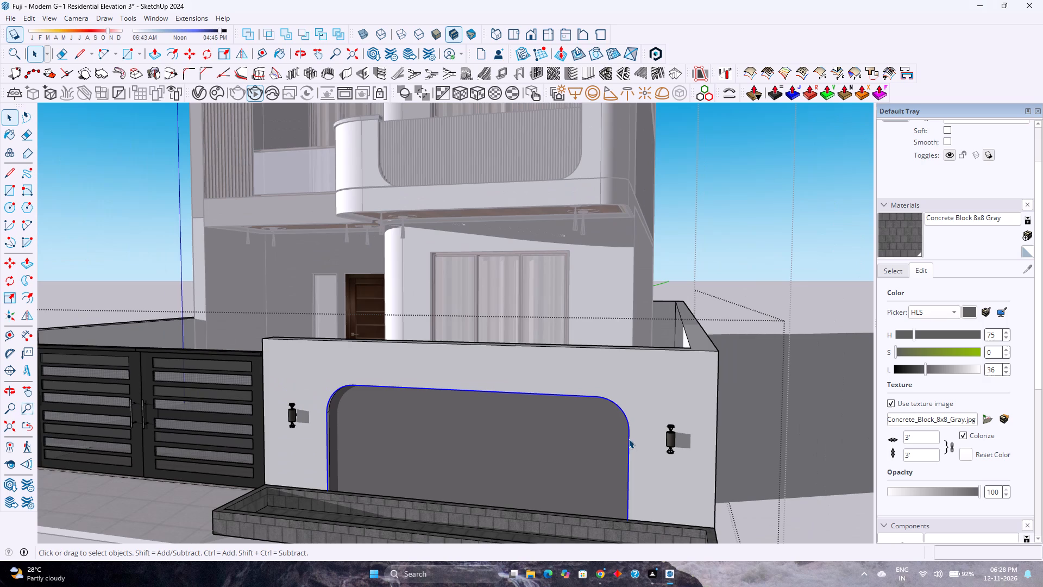
pyautogui.click(175, 54)
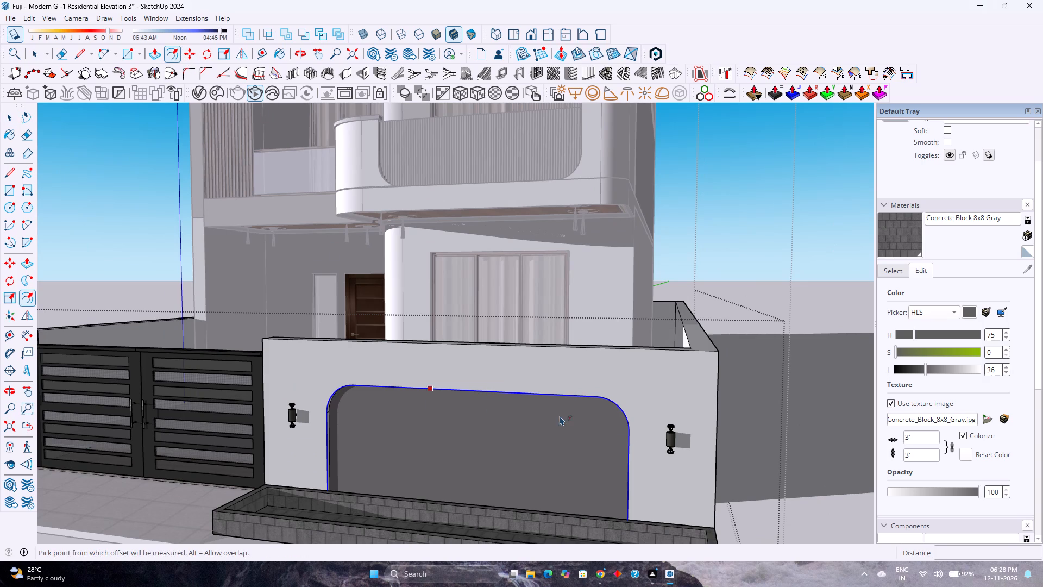
pyautogui.click(550, 397)
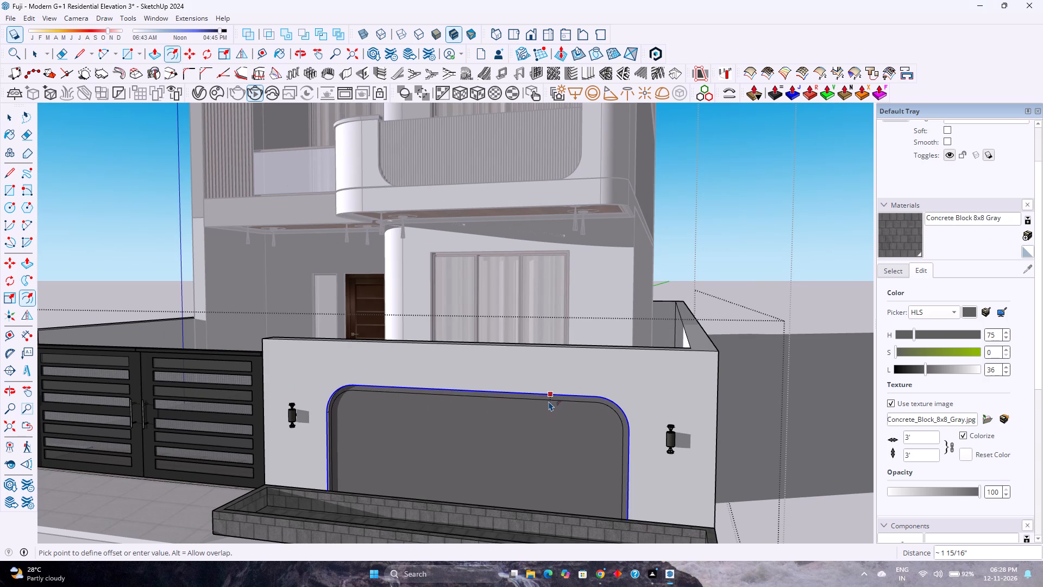
pyautogui.press('1')
pyautogui.press('Return')
pyautogui.press('space')
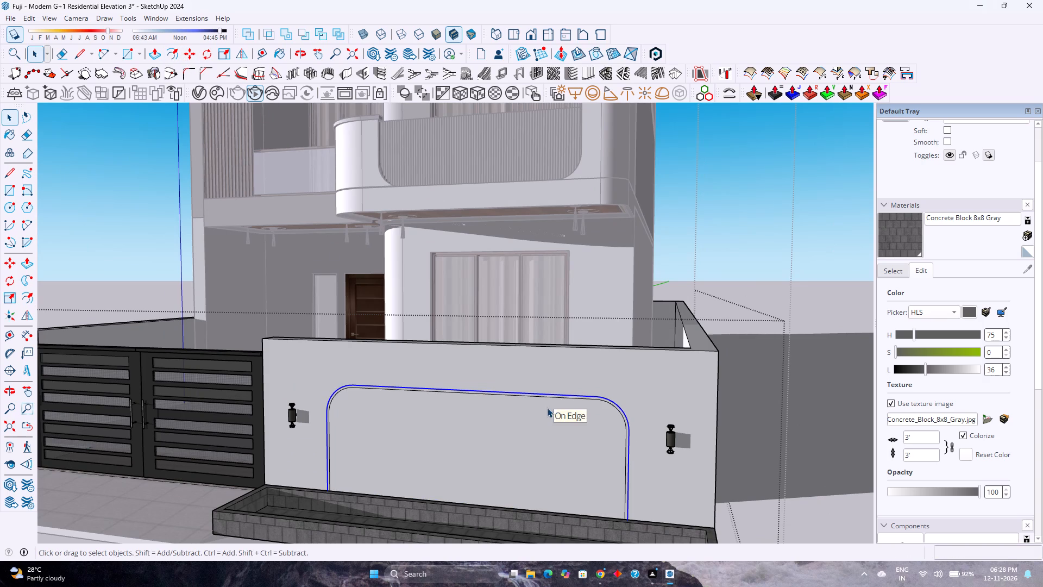
# Delete the face enclosed by the inner offset outline across the front boundary wall's recess.
pyautogui.scroll(8, 527, 452)
pyautogui.click(560, 431)
pyautogui.scroll(3, 680, 351)
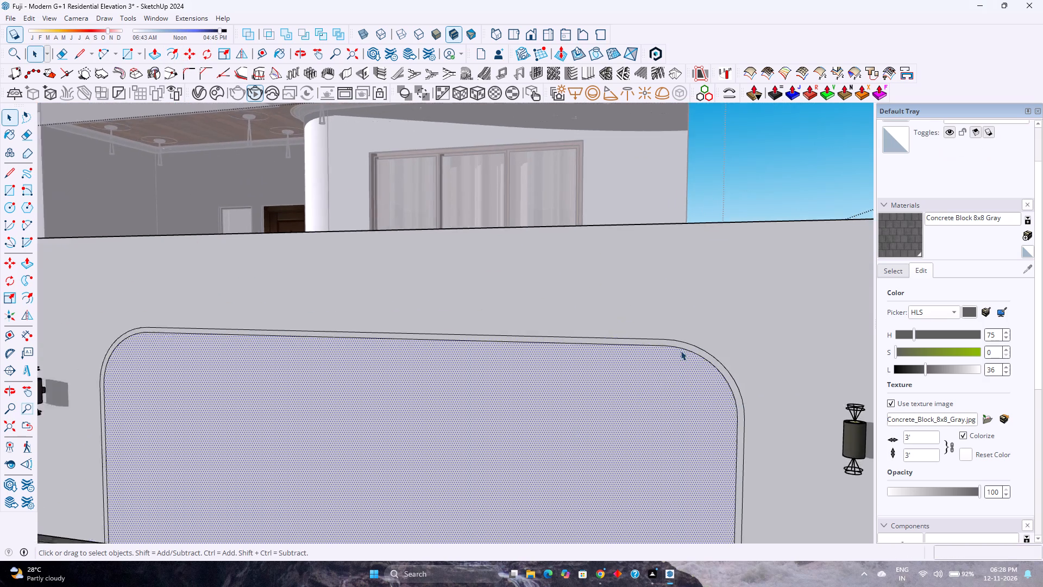
pyautogui.click(683, 345)
pyautogui.click(655, 383)
pyautogui.press('Delete')
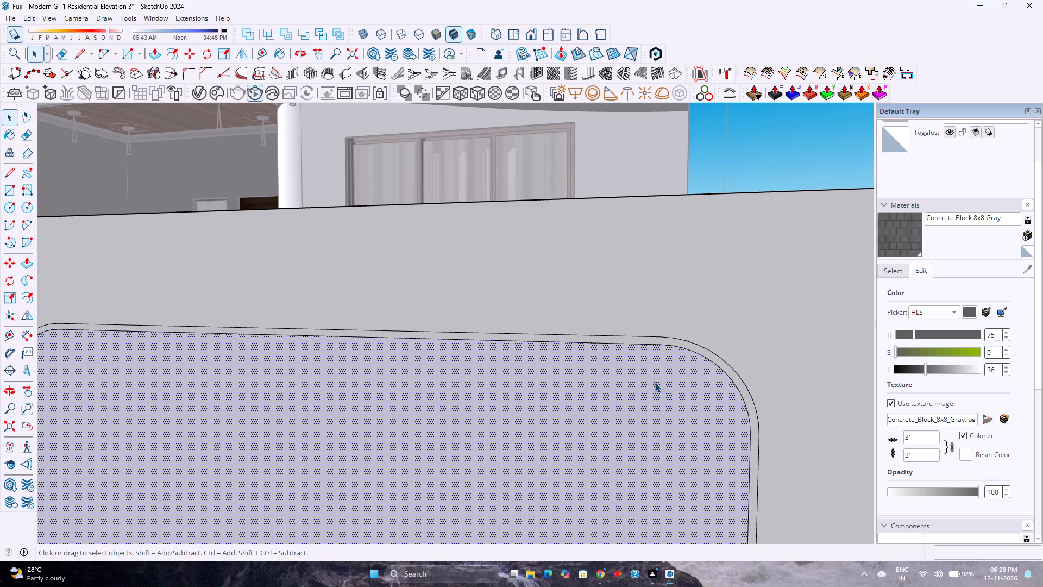
pyautogui.scroll(-9, 655, 383)
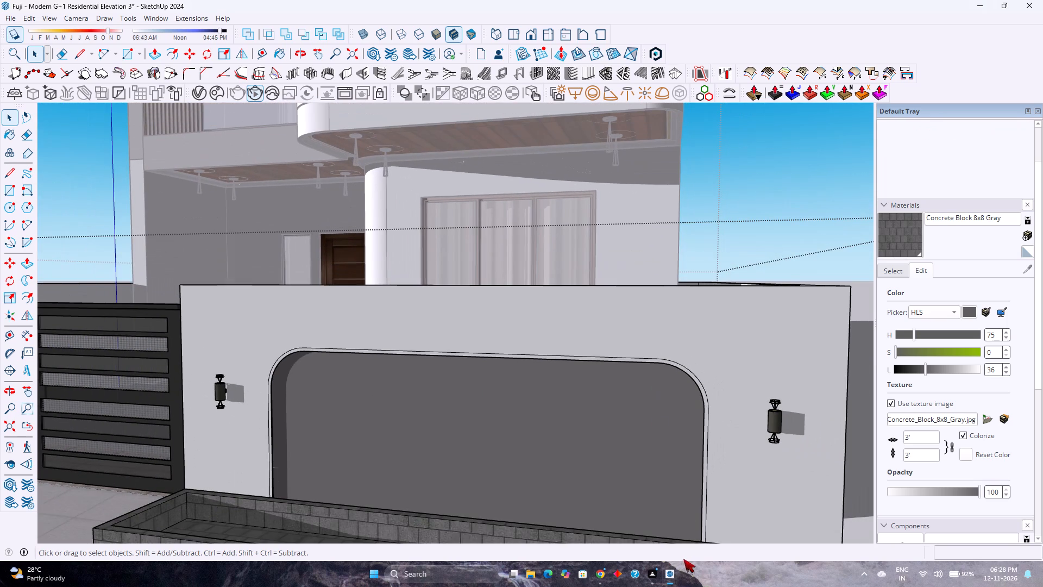
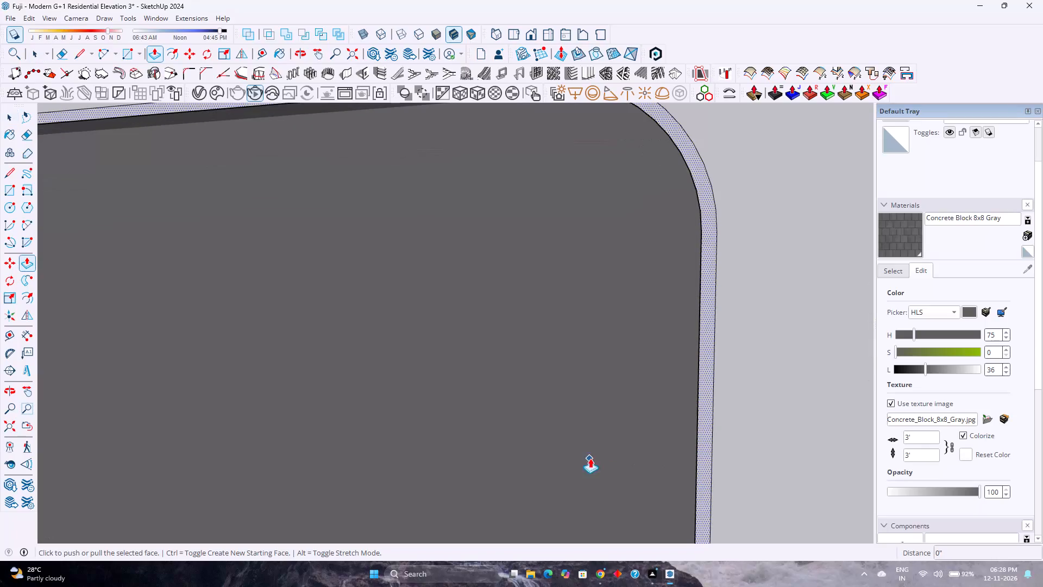
# Push/Pull the thin border face around the front boundary wall's recess by 1".
pyautogui.moveTo(590, 458); pyautogui.dragTo(883, 496, button='middle')
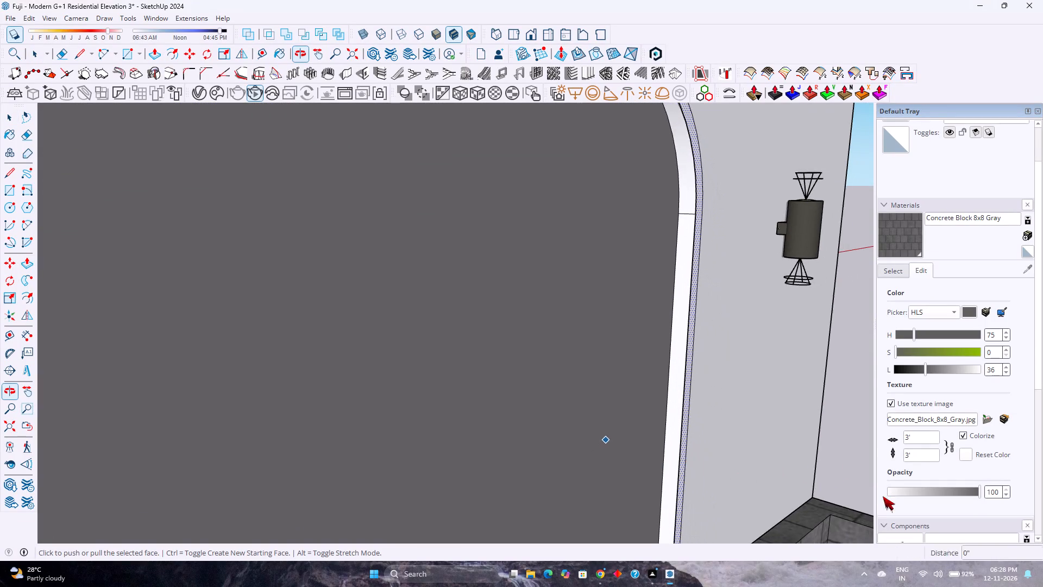
pyautogui.scroll(5, 648, 420)
pyautogui.click(711, 414)
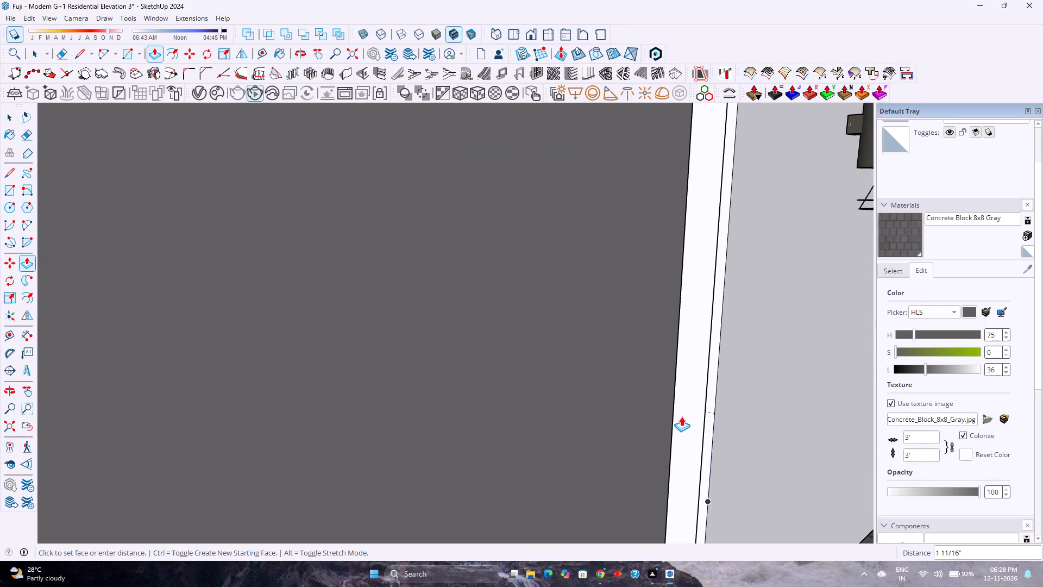
pyautogui.press('2')
pyautogui.press('Return')
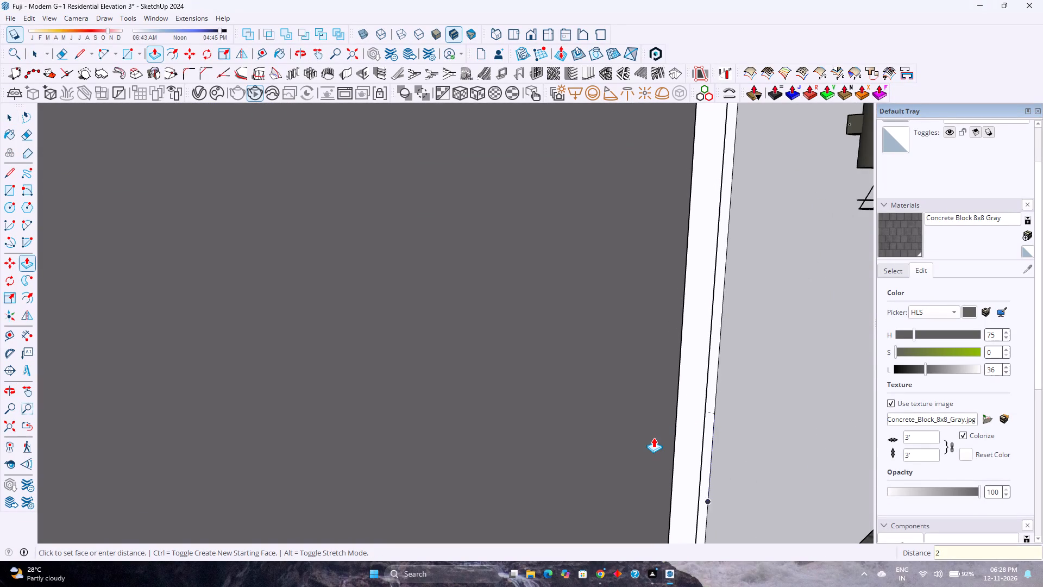
pyautogui.scroll(4, 654, 438)
pyautogui.scroll(-4, 654, 438)
pyautogui.moveTo(654, 439); pyautogui.dragTo(790, 465, button='middle')
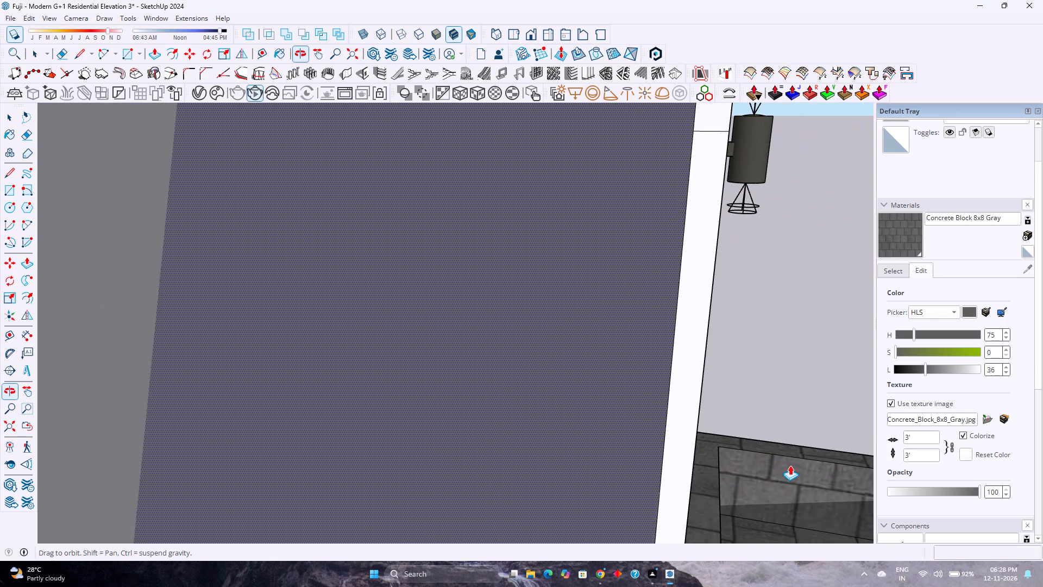
pyautogui.press('1')
pyautogui.press('Return')
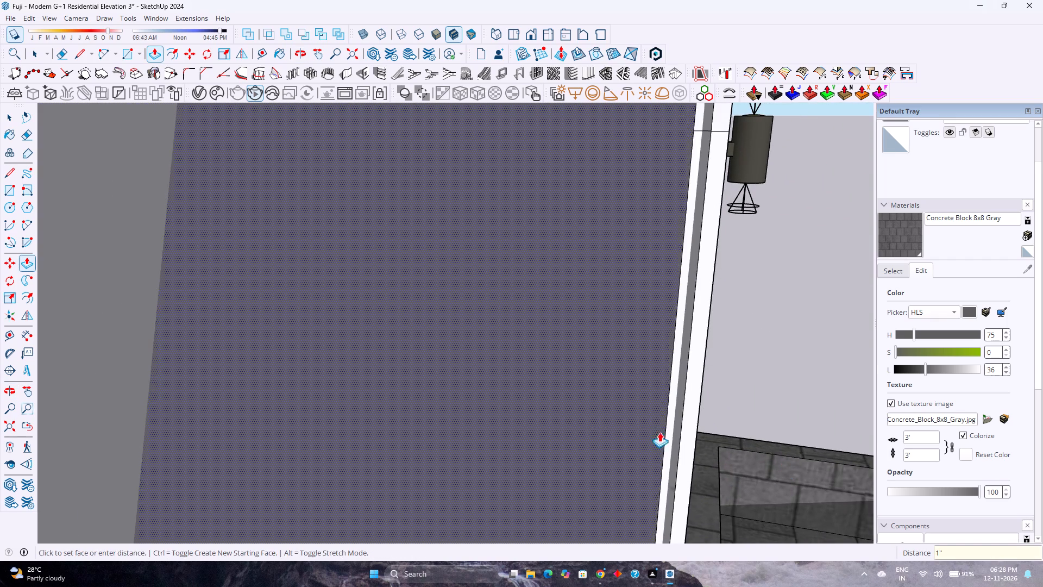
pyautogui.scroll(-4, 652, 426)
pyautogui.moveTo(651, 426); pyautogui.dragTo(477, 423, button='middle')
pyautogui.scroll(-15, 476, 422)
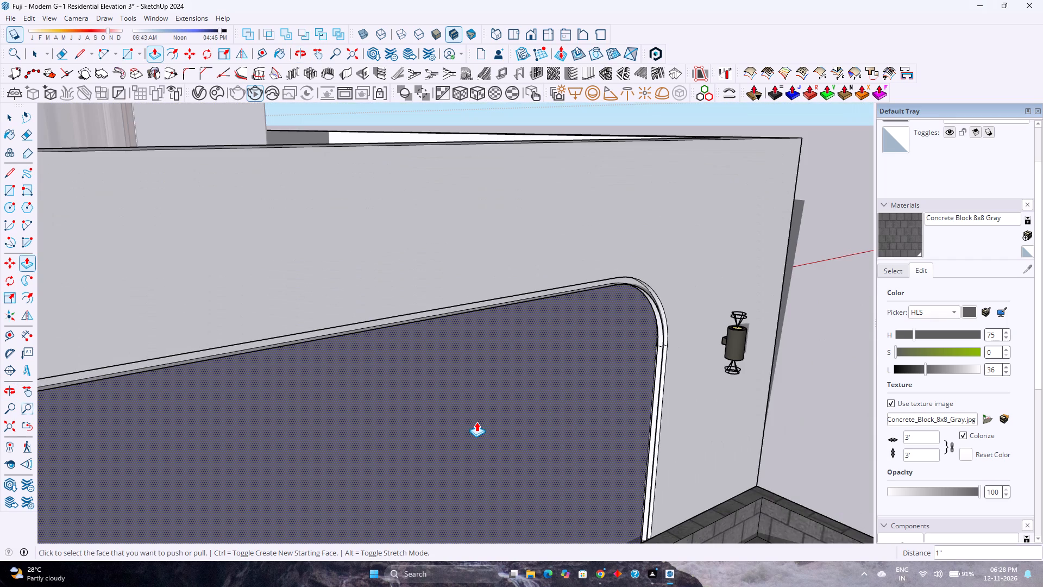
pyautogui.press('space')
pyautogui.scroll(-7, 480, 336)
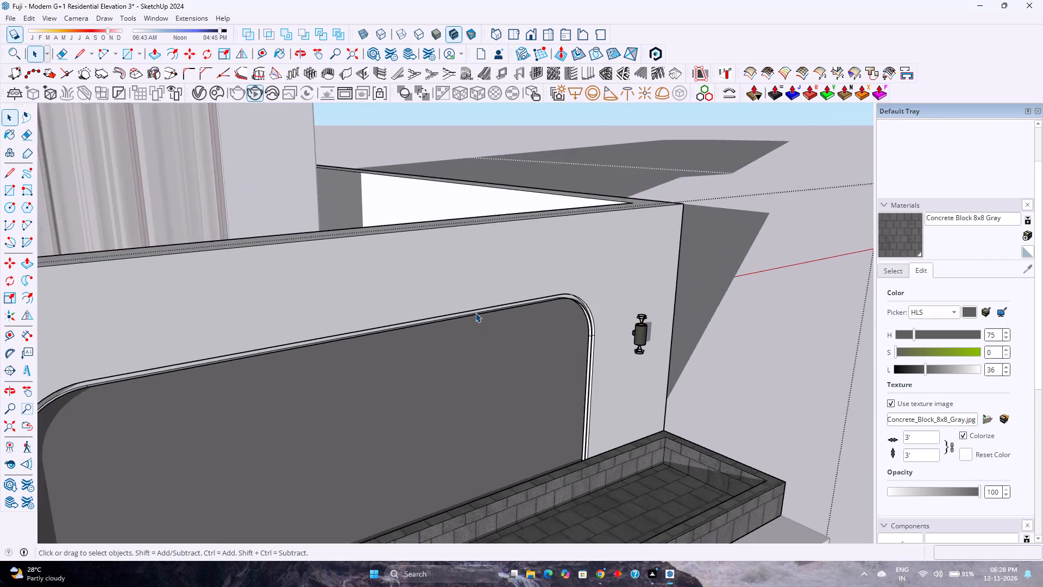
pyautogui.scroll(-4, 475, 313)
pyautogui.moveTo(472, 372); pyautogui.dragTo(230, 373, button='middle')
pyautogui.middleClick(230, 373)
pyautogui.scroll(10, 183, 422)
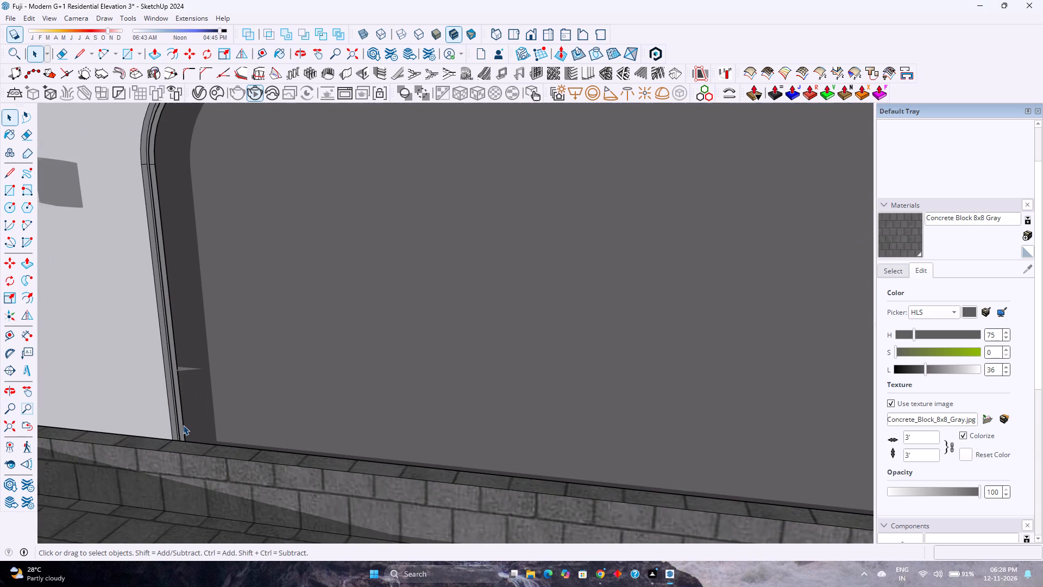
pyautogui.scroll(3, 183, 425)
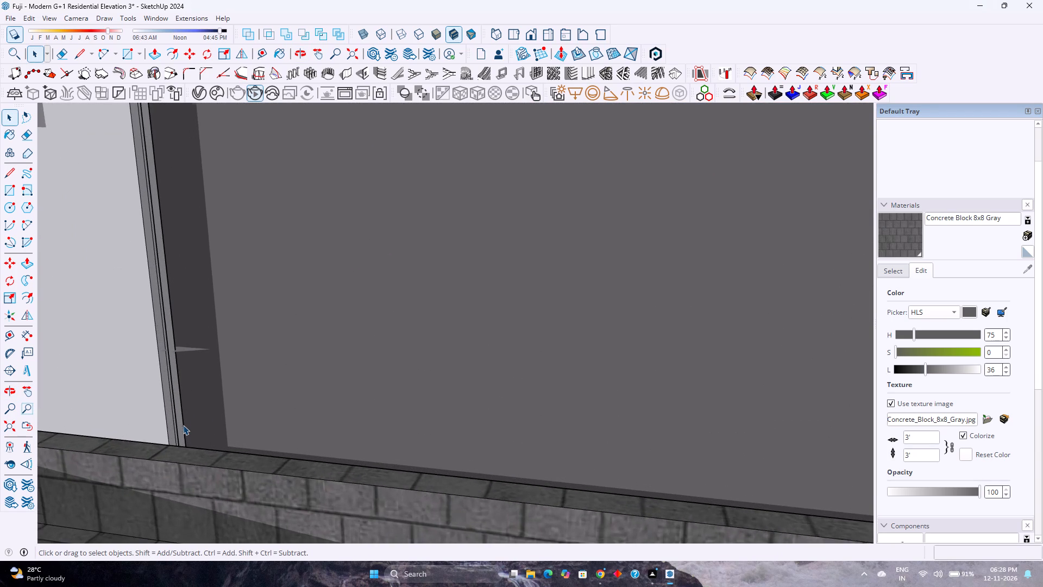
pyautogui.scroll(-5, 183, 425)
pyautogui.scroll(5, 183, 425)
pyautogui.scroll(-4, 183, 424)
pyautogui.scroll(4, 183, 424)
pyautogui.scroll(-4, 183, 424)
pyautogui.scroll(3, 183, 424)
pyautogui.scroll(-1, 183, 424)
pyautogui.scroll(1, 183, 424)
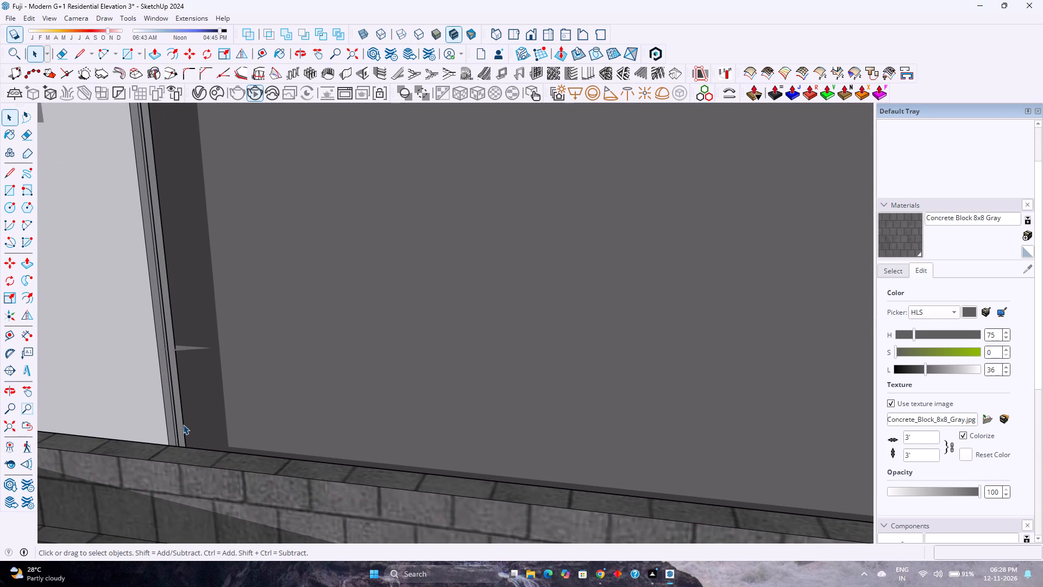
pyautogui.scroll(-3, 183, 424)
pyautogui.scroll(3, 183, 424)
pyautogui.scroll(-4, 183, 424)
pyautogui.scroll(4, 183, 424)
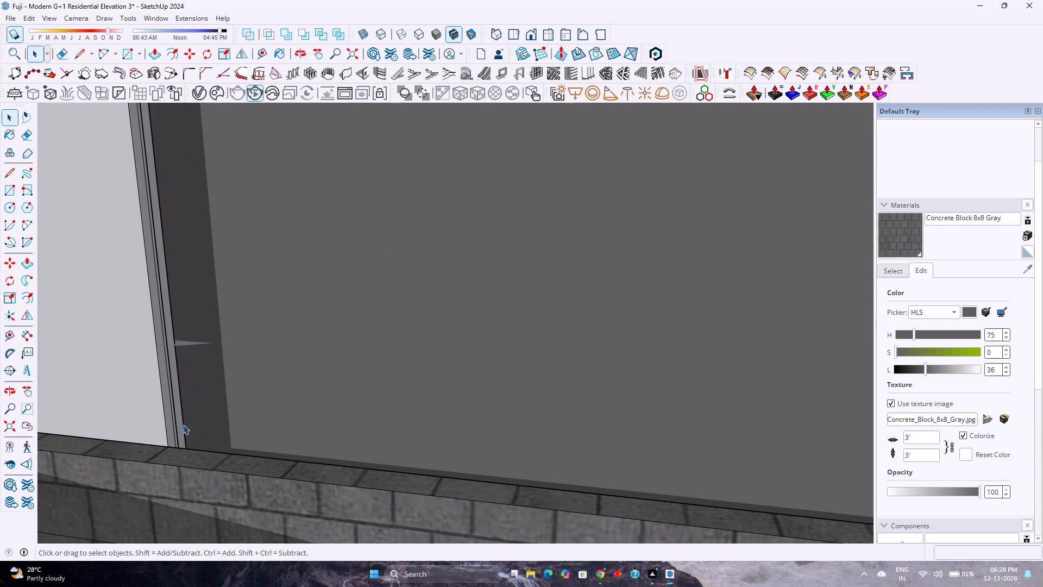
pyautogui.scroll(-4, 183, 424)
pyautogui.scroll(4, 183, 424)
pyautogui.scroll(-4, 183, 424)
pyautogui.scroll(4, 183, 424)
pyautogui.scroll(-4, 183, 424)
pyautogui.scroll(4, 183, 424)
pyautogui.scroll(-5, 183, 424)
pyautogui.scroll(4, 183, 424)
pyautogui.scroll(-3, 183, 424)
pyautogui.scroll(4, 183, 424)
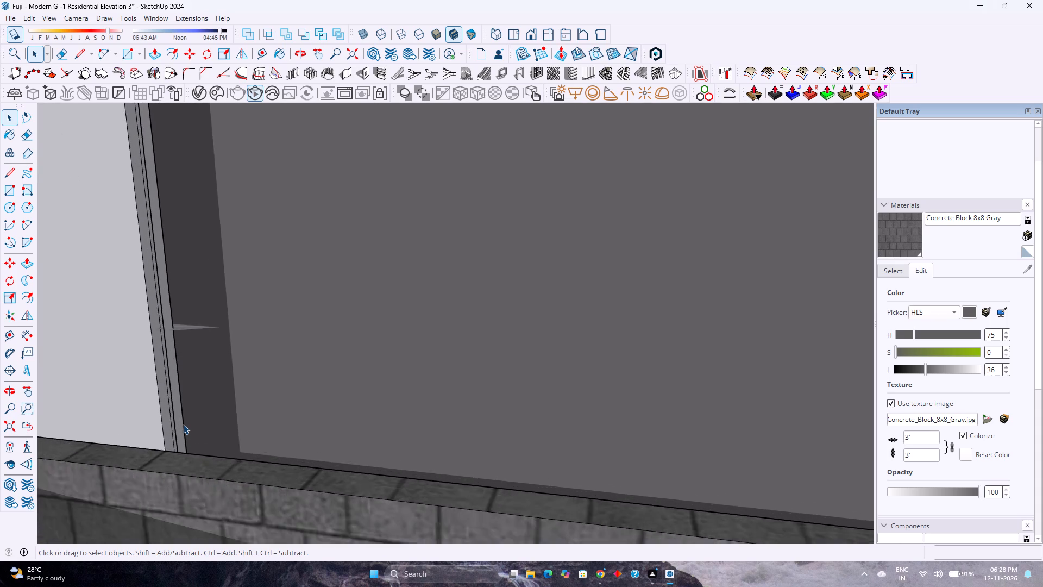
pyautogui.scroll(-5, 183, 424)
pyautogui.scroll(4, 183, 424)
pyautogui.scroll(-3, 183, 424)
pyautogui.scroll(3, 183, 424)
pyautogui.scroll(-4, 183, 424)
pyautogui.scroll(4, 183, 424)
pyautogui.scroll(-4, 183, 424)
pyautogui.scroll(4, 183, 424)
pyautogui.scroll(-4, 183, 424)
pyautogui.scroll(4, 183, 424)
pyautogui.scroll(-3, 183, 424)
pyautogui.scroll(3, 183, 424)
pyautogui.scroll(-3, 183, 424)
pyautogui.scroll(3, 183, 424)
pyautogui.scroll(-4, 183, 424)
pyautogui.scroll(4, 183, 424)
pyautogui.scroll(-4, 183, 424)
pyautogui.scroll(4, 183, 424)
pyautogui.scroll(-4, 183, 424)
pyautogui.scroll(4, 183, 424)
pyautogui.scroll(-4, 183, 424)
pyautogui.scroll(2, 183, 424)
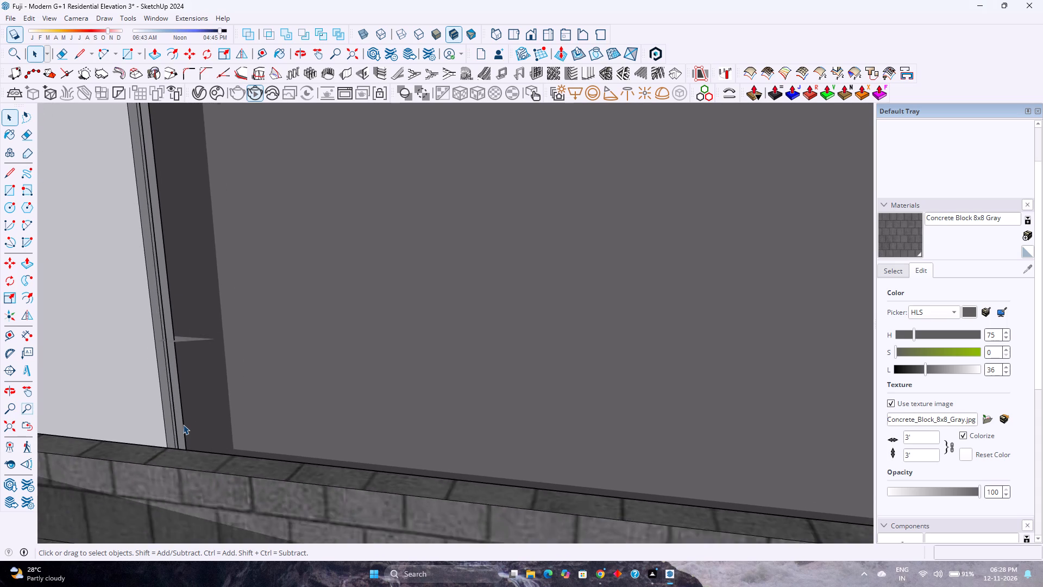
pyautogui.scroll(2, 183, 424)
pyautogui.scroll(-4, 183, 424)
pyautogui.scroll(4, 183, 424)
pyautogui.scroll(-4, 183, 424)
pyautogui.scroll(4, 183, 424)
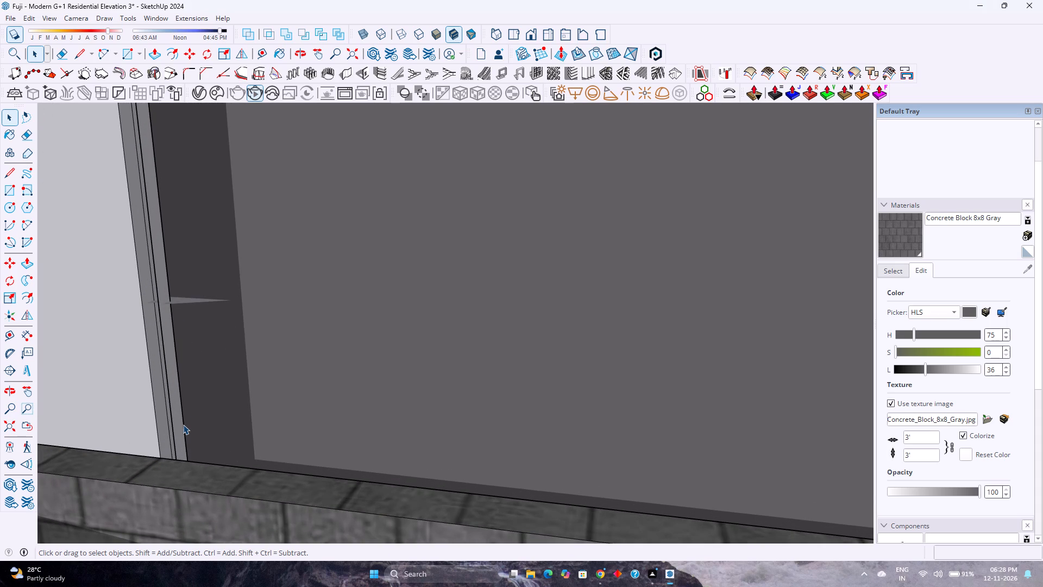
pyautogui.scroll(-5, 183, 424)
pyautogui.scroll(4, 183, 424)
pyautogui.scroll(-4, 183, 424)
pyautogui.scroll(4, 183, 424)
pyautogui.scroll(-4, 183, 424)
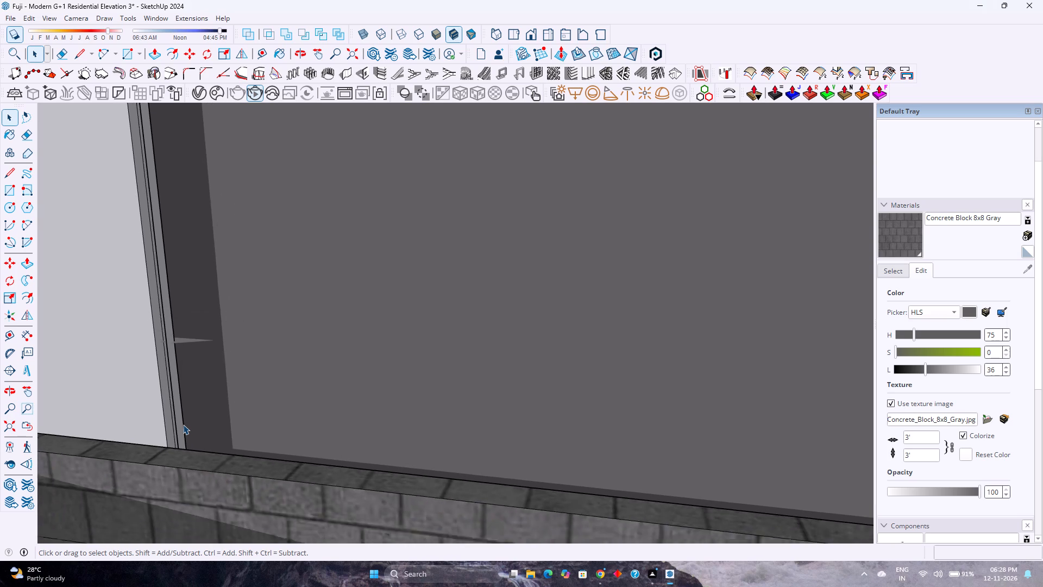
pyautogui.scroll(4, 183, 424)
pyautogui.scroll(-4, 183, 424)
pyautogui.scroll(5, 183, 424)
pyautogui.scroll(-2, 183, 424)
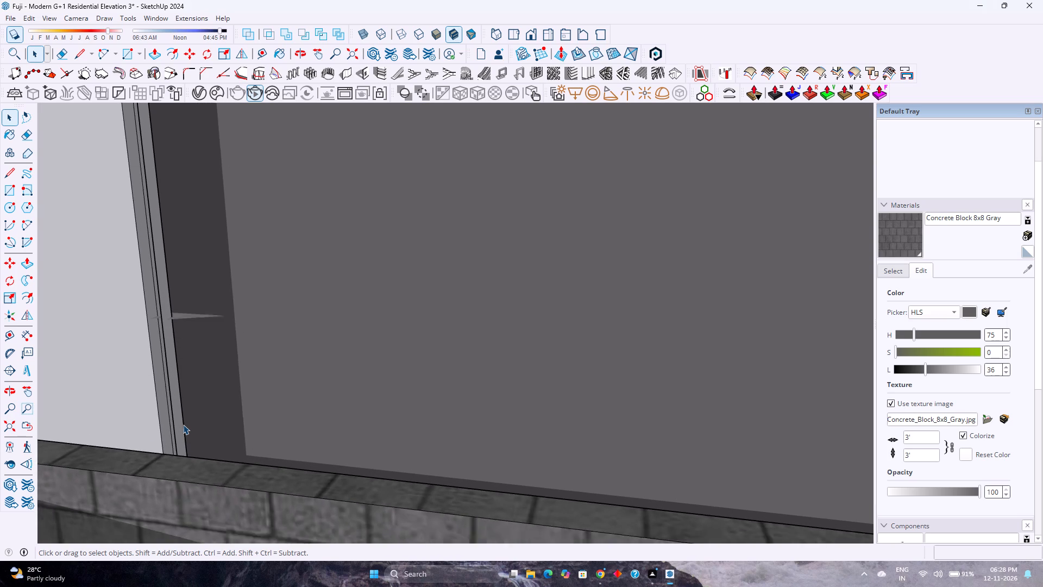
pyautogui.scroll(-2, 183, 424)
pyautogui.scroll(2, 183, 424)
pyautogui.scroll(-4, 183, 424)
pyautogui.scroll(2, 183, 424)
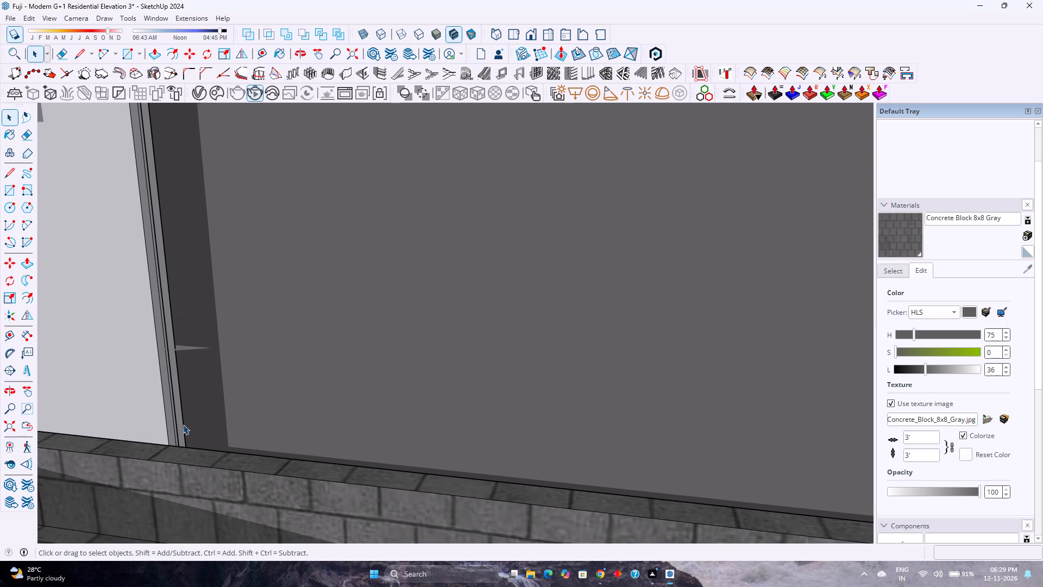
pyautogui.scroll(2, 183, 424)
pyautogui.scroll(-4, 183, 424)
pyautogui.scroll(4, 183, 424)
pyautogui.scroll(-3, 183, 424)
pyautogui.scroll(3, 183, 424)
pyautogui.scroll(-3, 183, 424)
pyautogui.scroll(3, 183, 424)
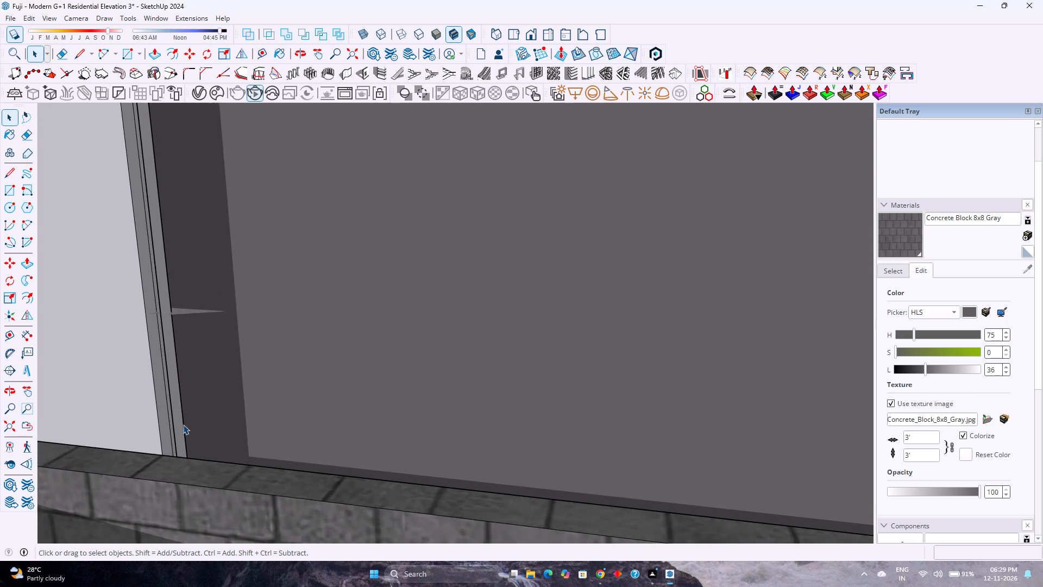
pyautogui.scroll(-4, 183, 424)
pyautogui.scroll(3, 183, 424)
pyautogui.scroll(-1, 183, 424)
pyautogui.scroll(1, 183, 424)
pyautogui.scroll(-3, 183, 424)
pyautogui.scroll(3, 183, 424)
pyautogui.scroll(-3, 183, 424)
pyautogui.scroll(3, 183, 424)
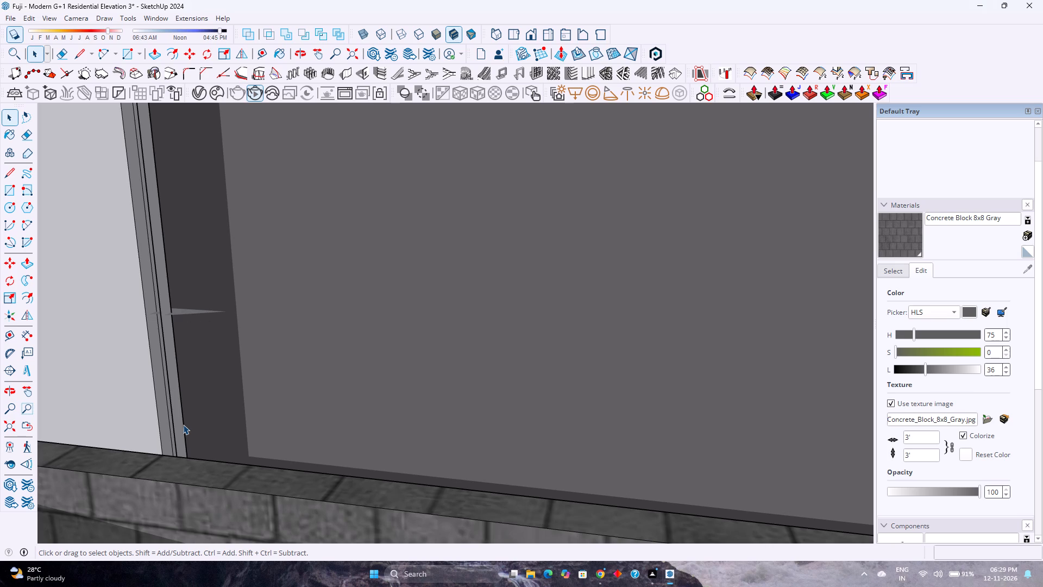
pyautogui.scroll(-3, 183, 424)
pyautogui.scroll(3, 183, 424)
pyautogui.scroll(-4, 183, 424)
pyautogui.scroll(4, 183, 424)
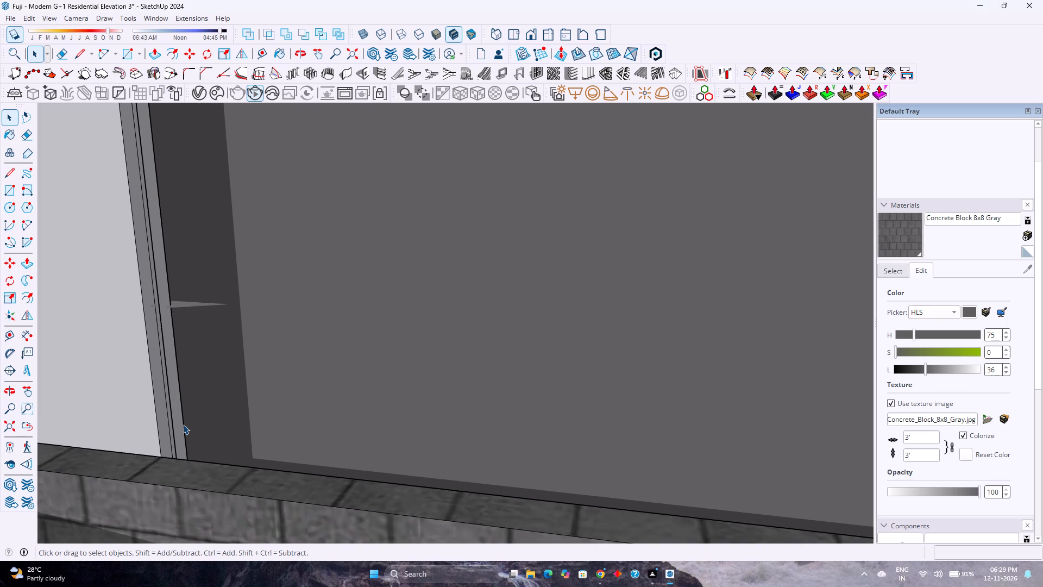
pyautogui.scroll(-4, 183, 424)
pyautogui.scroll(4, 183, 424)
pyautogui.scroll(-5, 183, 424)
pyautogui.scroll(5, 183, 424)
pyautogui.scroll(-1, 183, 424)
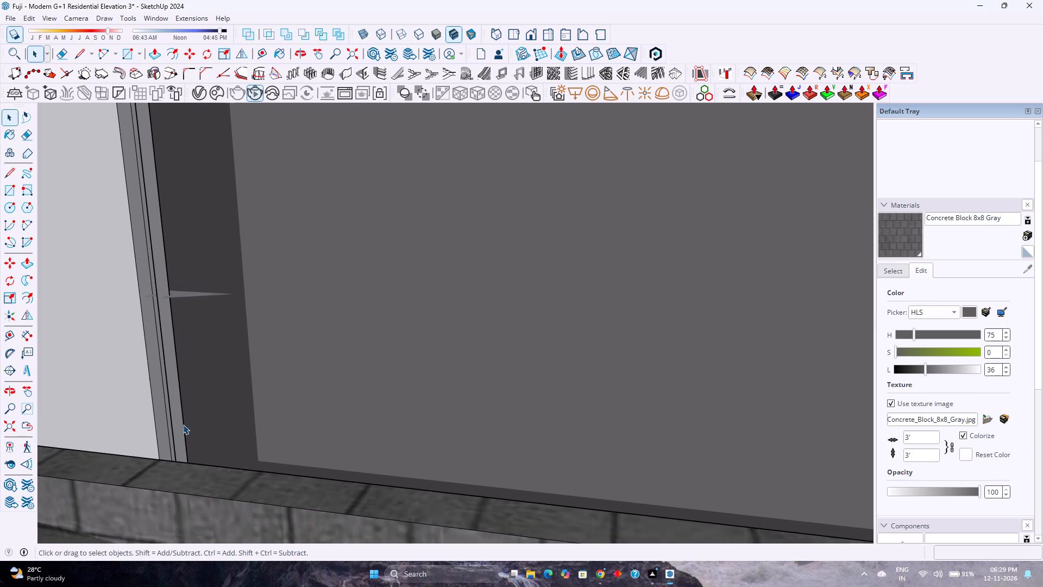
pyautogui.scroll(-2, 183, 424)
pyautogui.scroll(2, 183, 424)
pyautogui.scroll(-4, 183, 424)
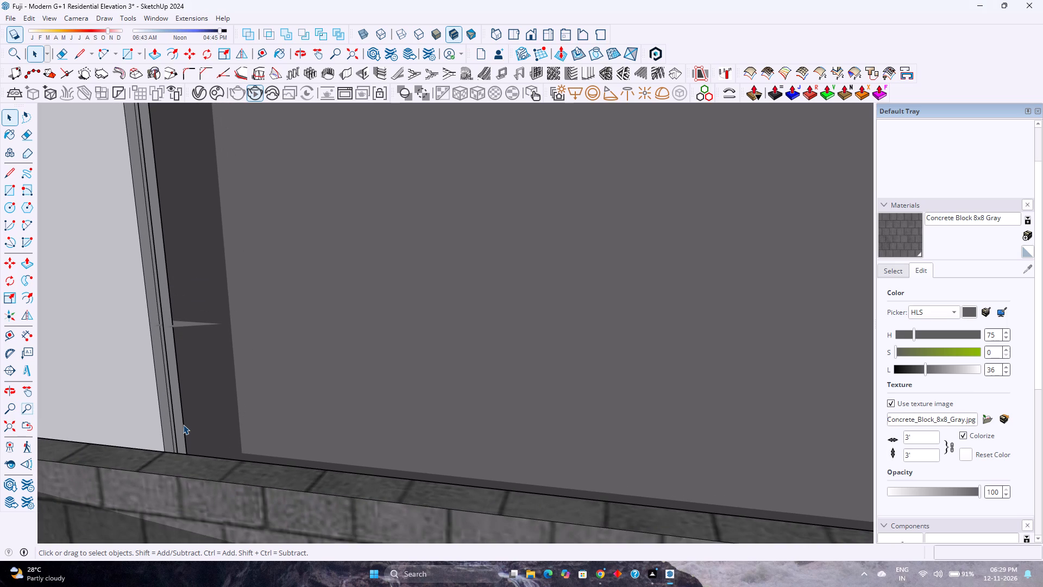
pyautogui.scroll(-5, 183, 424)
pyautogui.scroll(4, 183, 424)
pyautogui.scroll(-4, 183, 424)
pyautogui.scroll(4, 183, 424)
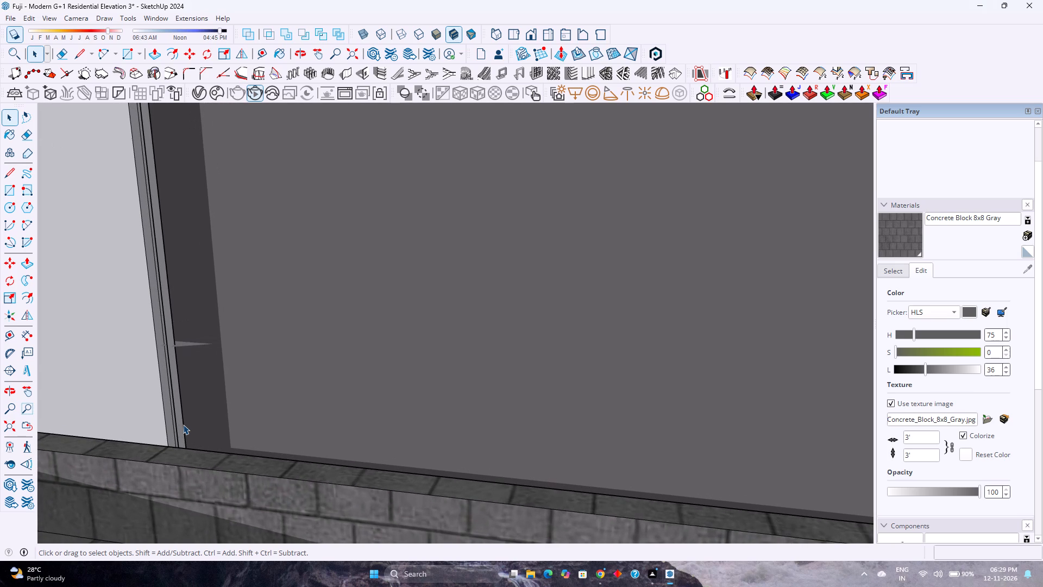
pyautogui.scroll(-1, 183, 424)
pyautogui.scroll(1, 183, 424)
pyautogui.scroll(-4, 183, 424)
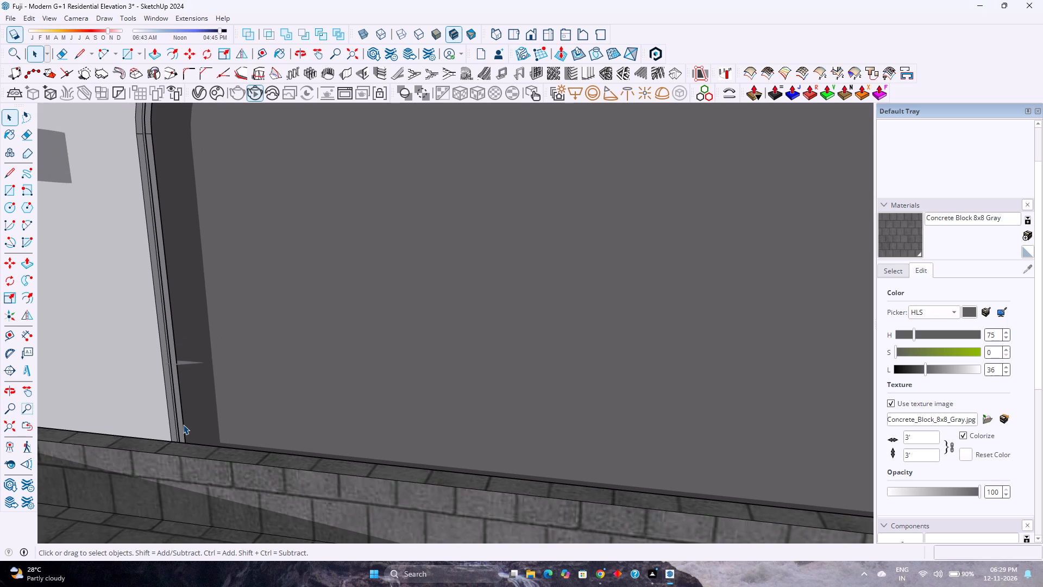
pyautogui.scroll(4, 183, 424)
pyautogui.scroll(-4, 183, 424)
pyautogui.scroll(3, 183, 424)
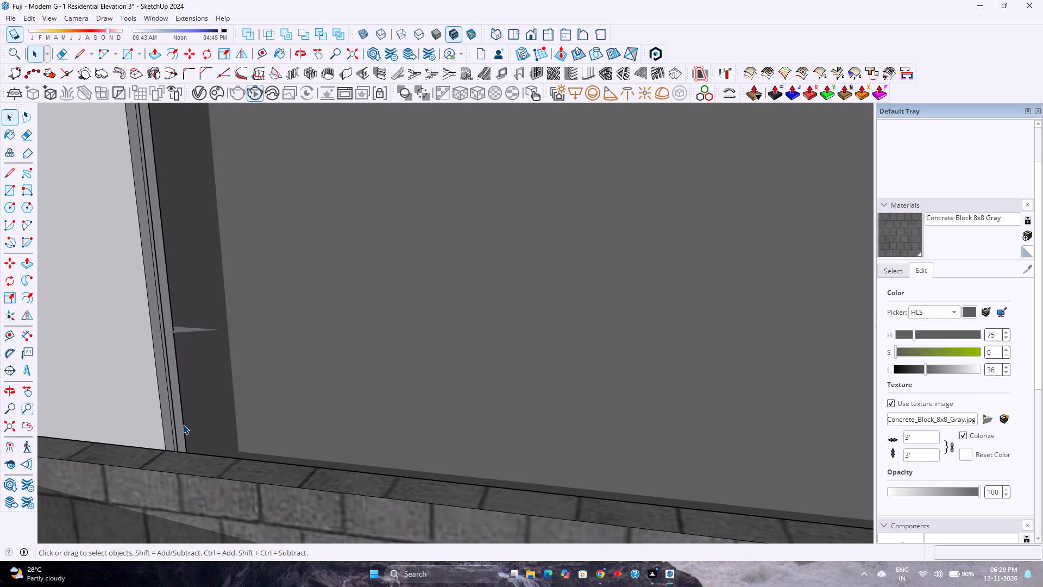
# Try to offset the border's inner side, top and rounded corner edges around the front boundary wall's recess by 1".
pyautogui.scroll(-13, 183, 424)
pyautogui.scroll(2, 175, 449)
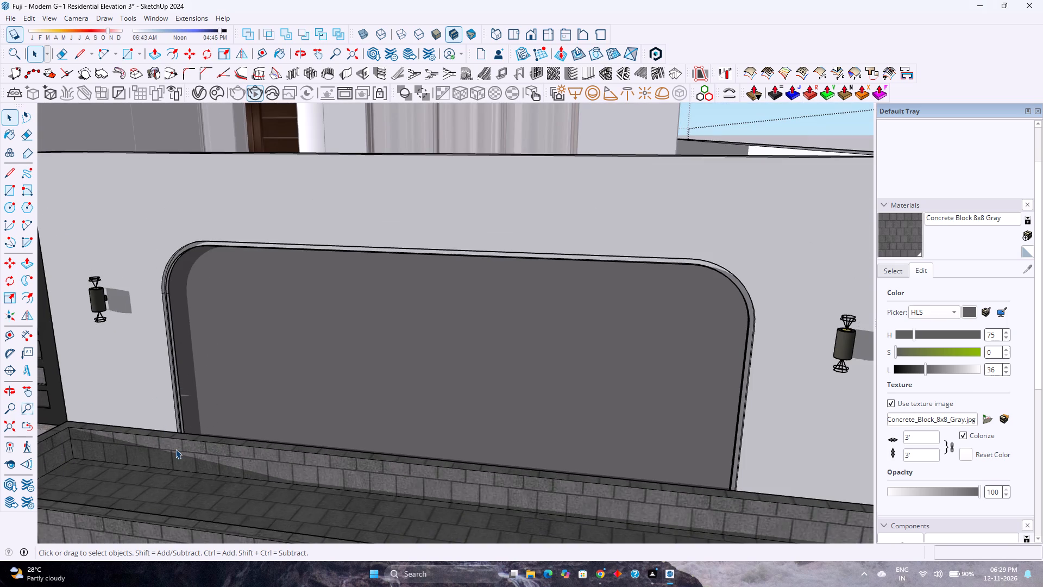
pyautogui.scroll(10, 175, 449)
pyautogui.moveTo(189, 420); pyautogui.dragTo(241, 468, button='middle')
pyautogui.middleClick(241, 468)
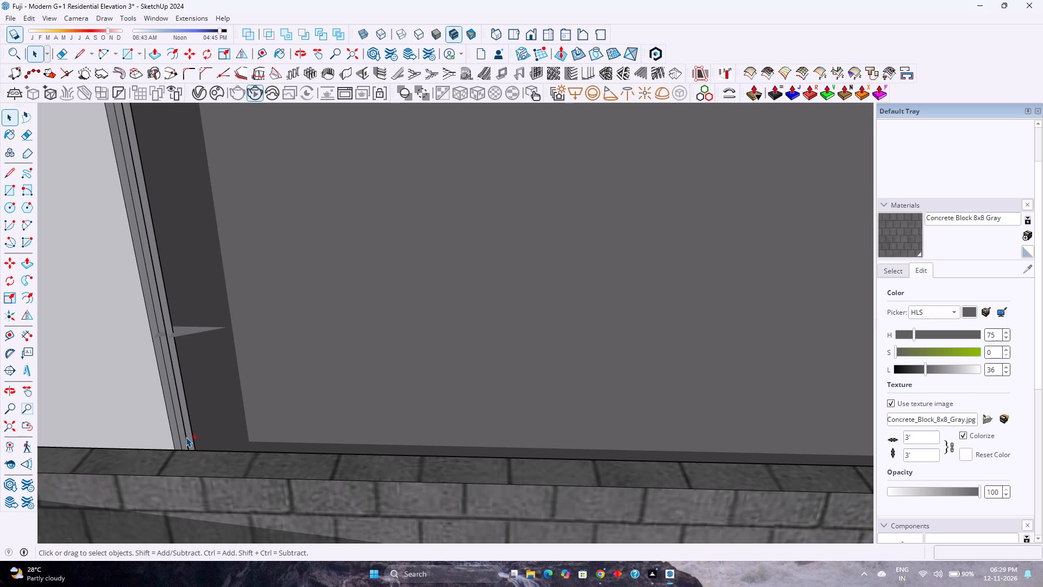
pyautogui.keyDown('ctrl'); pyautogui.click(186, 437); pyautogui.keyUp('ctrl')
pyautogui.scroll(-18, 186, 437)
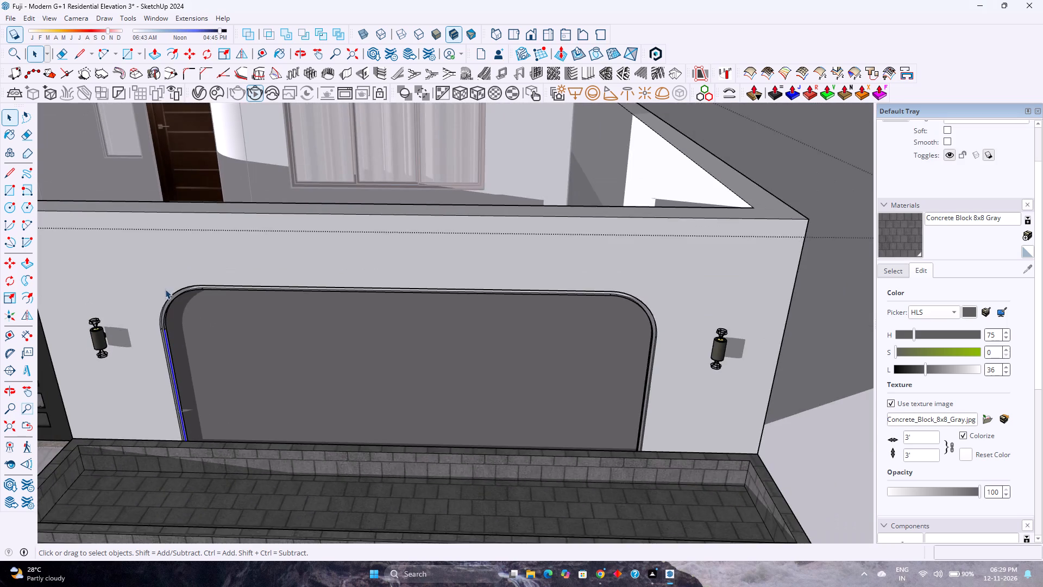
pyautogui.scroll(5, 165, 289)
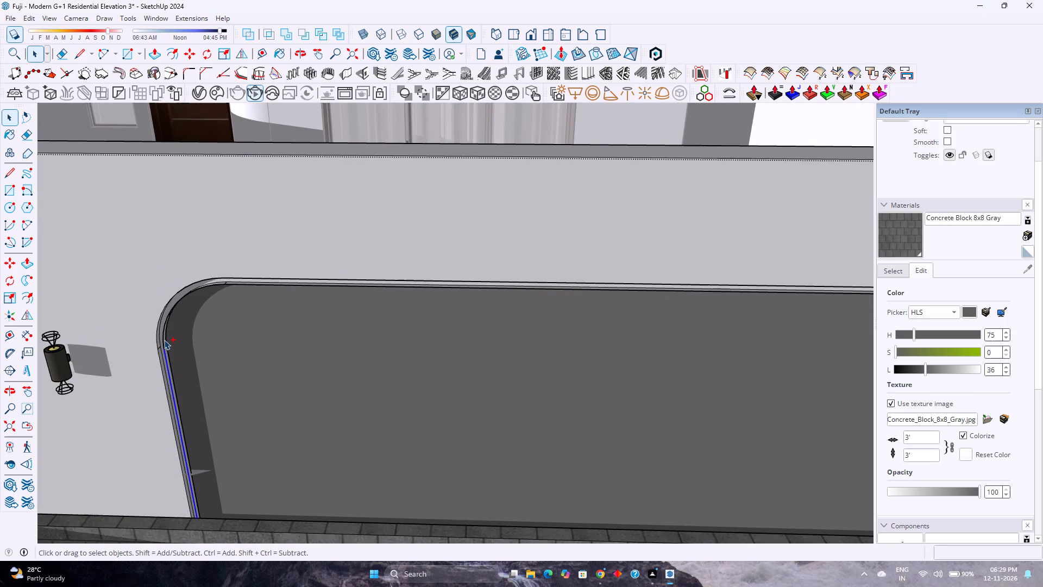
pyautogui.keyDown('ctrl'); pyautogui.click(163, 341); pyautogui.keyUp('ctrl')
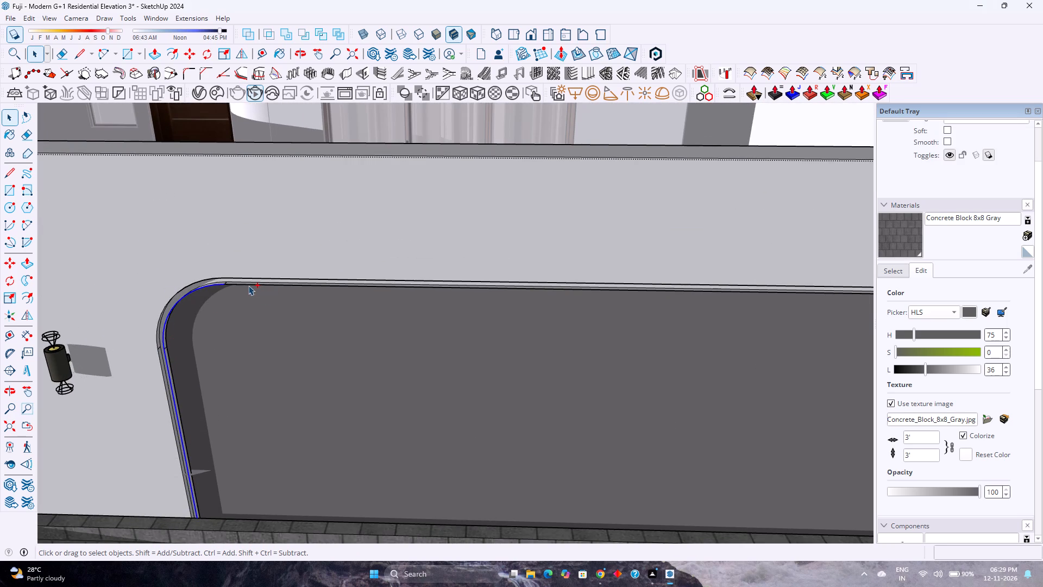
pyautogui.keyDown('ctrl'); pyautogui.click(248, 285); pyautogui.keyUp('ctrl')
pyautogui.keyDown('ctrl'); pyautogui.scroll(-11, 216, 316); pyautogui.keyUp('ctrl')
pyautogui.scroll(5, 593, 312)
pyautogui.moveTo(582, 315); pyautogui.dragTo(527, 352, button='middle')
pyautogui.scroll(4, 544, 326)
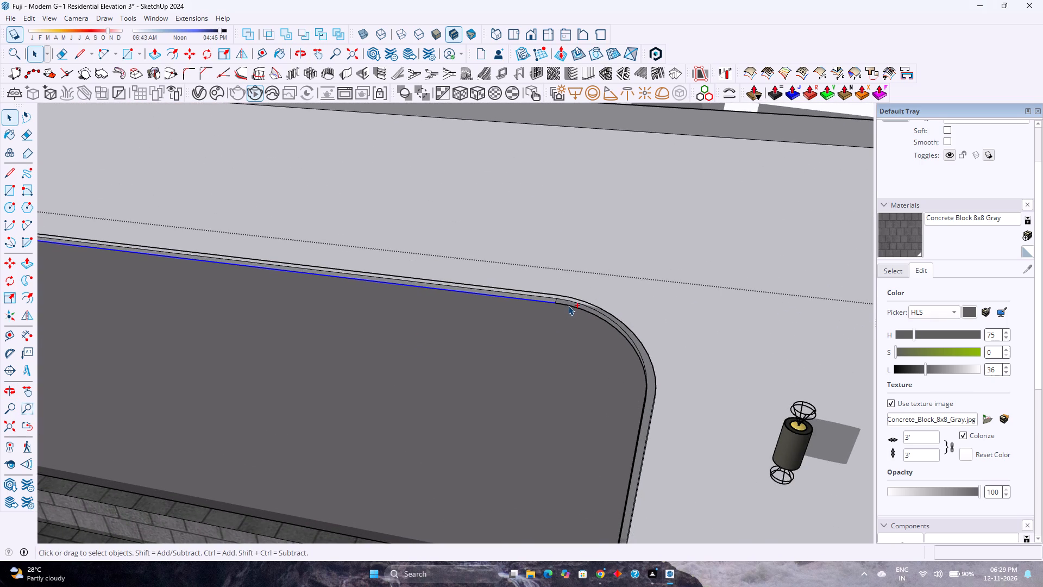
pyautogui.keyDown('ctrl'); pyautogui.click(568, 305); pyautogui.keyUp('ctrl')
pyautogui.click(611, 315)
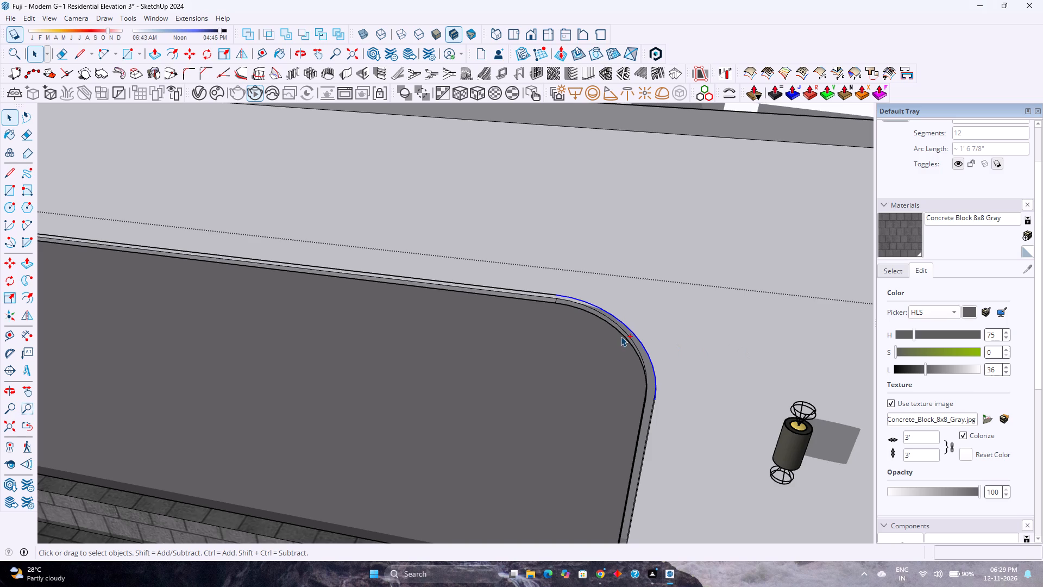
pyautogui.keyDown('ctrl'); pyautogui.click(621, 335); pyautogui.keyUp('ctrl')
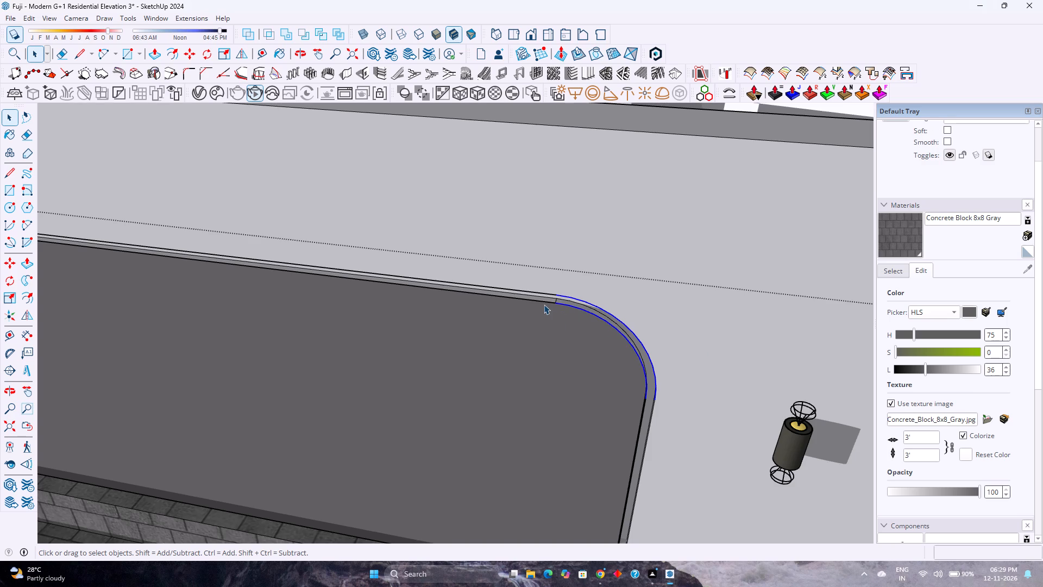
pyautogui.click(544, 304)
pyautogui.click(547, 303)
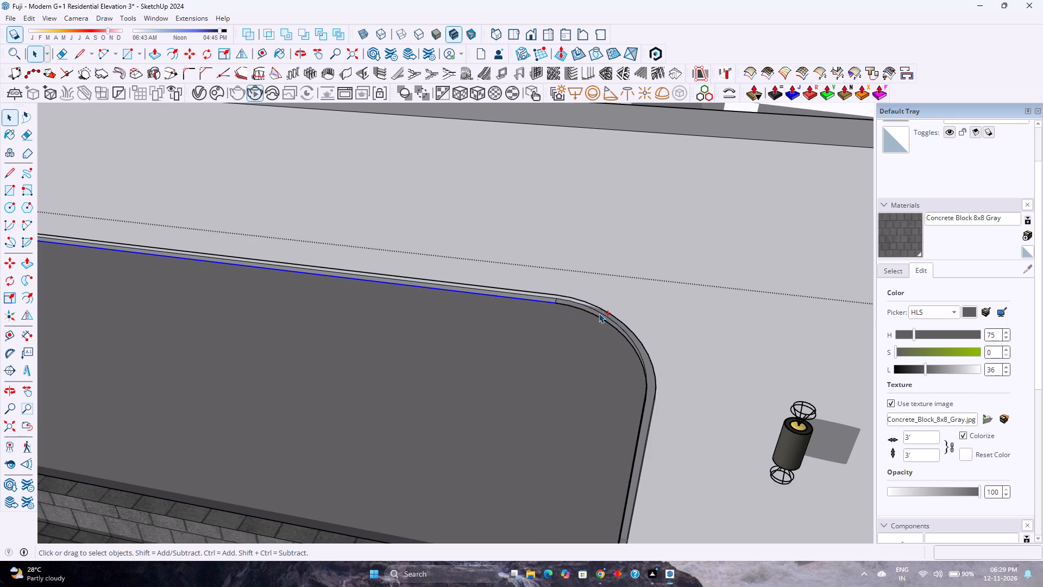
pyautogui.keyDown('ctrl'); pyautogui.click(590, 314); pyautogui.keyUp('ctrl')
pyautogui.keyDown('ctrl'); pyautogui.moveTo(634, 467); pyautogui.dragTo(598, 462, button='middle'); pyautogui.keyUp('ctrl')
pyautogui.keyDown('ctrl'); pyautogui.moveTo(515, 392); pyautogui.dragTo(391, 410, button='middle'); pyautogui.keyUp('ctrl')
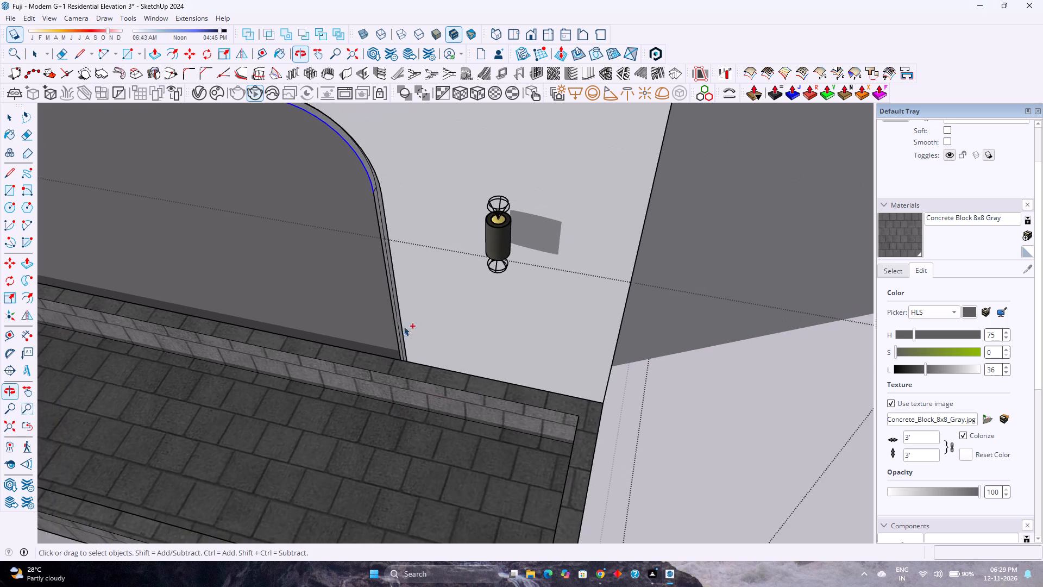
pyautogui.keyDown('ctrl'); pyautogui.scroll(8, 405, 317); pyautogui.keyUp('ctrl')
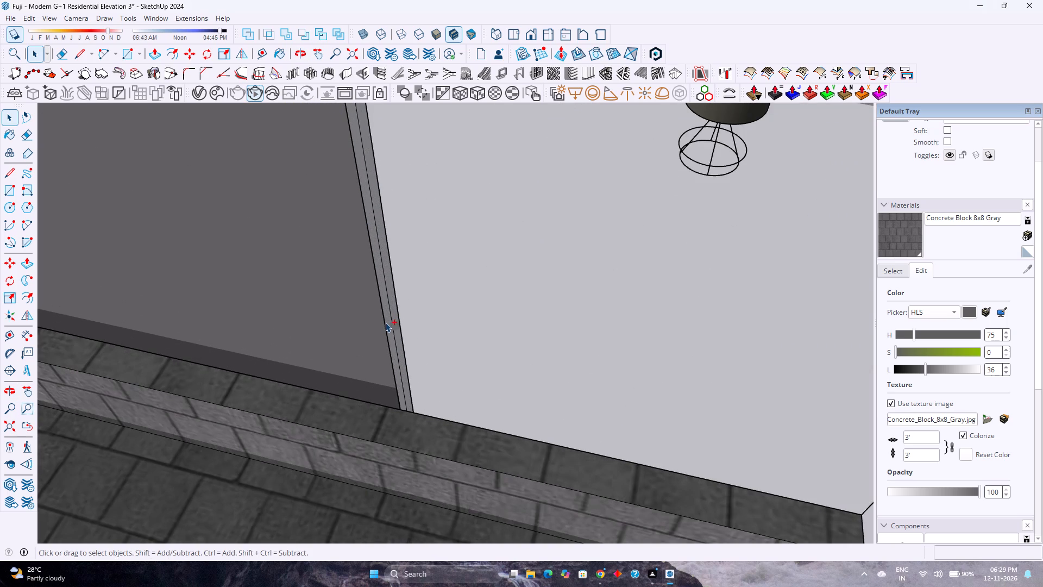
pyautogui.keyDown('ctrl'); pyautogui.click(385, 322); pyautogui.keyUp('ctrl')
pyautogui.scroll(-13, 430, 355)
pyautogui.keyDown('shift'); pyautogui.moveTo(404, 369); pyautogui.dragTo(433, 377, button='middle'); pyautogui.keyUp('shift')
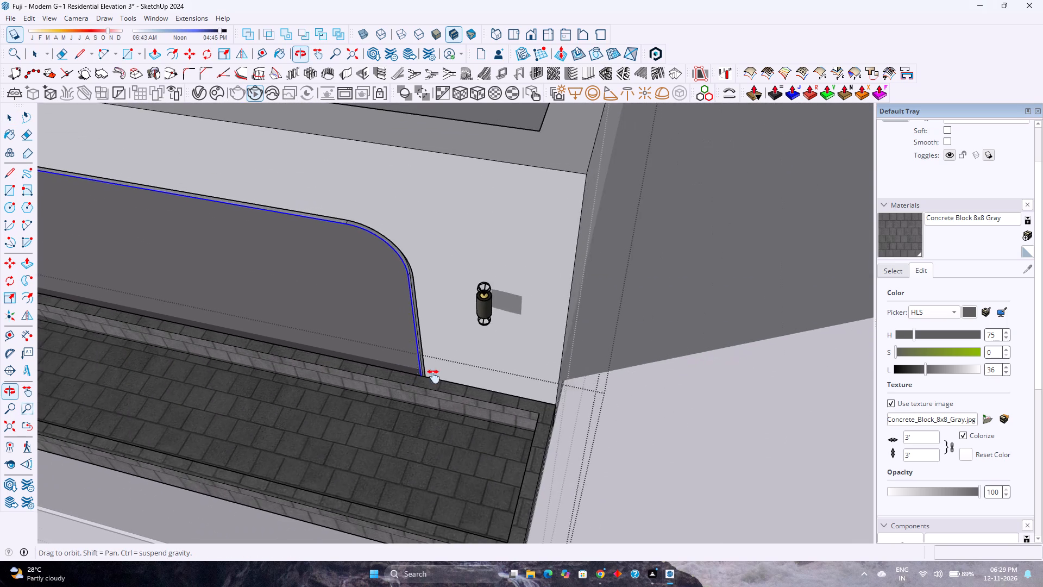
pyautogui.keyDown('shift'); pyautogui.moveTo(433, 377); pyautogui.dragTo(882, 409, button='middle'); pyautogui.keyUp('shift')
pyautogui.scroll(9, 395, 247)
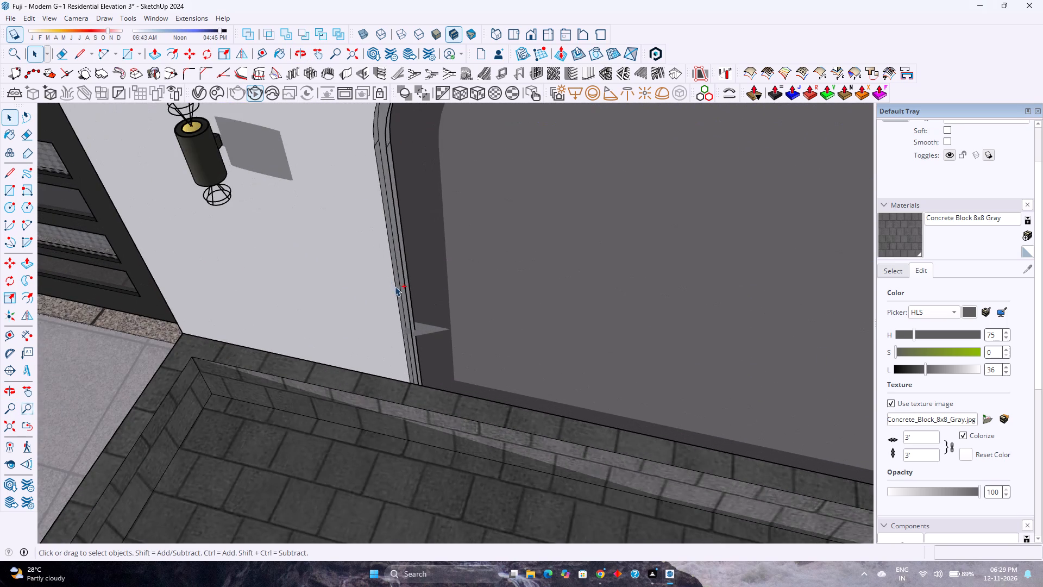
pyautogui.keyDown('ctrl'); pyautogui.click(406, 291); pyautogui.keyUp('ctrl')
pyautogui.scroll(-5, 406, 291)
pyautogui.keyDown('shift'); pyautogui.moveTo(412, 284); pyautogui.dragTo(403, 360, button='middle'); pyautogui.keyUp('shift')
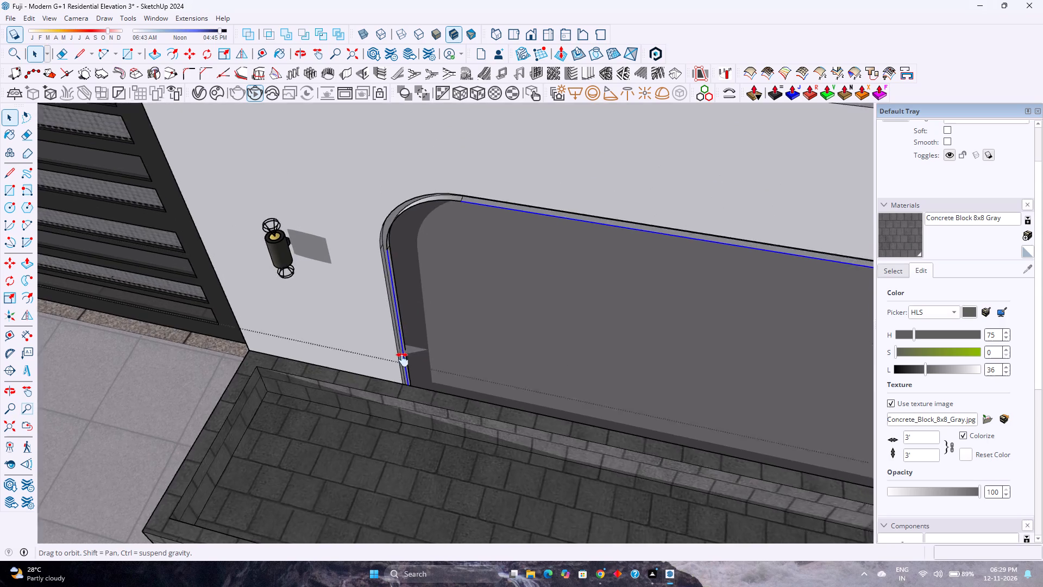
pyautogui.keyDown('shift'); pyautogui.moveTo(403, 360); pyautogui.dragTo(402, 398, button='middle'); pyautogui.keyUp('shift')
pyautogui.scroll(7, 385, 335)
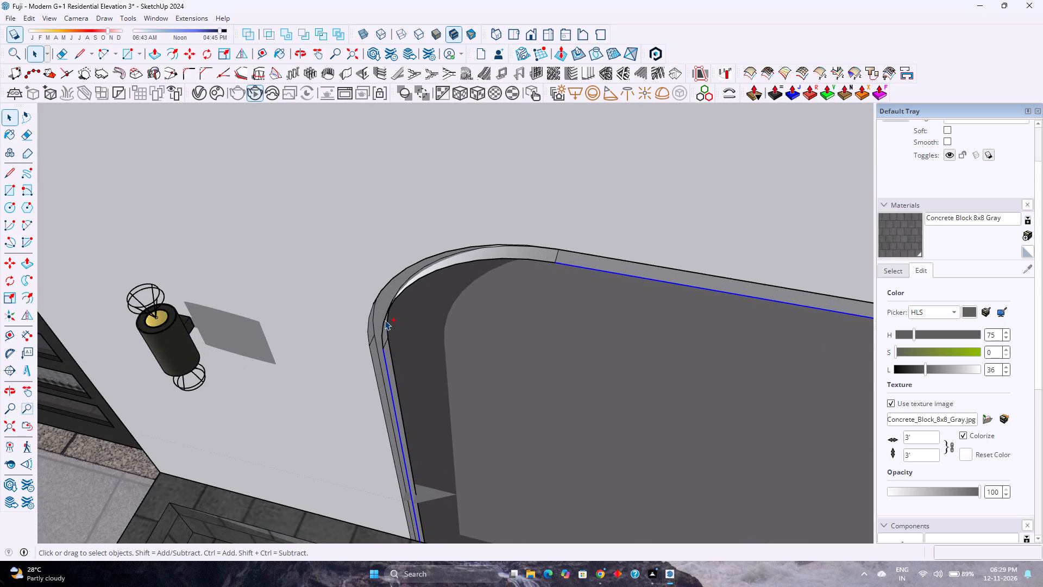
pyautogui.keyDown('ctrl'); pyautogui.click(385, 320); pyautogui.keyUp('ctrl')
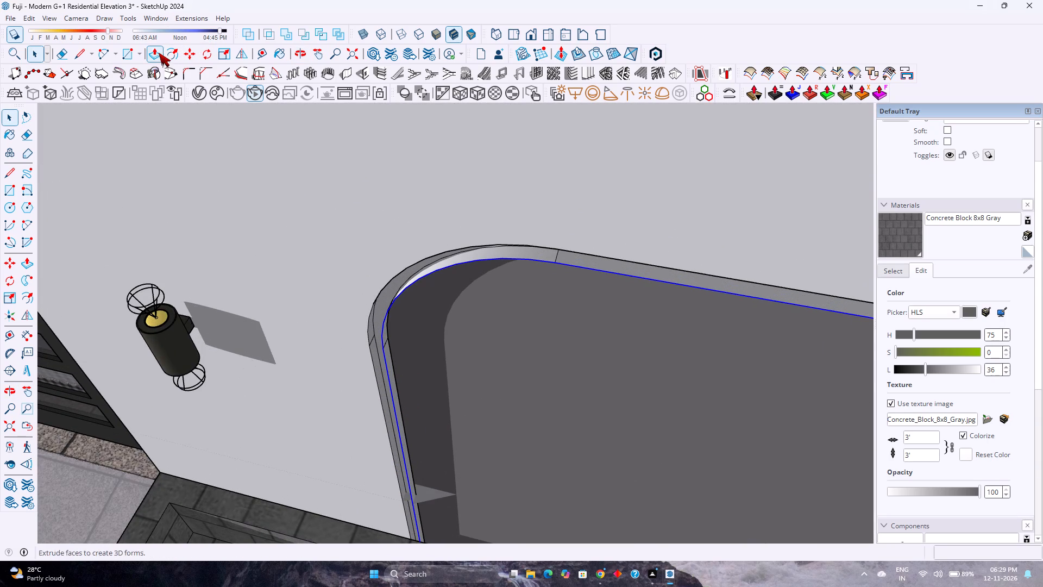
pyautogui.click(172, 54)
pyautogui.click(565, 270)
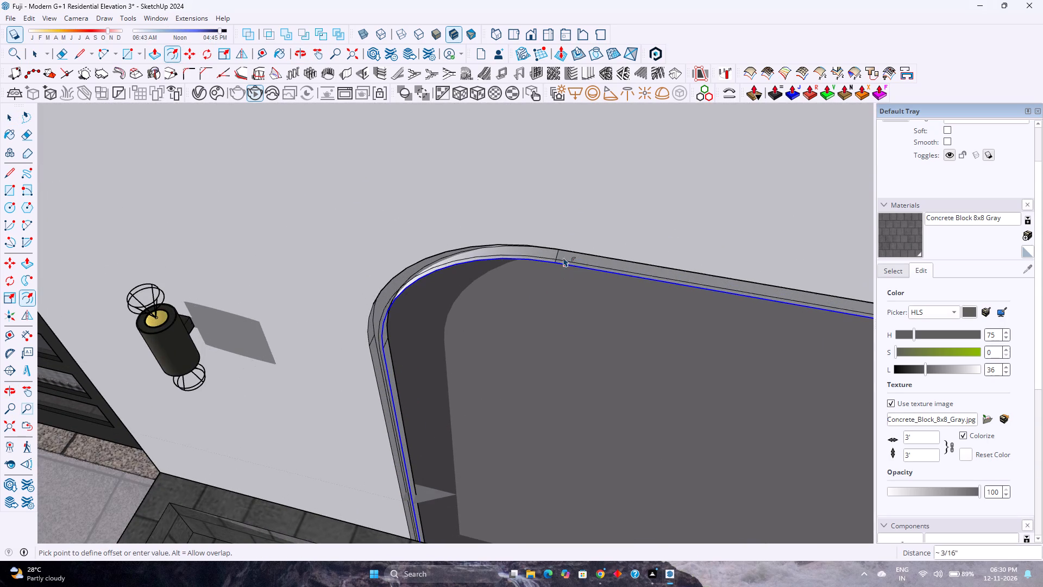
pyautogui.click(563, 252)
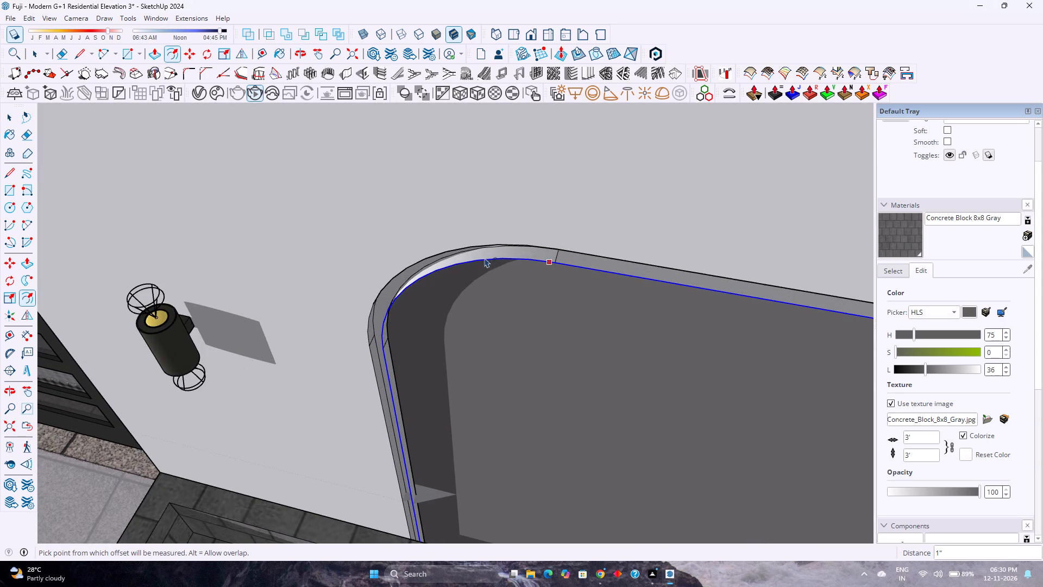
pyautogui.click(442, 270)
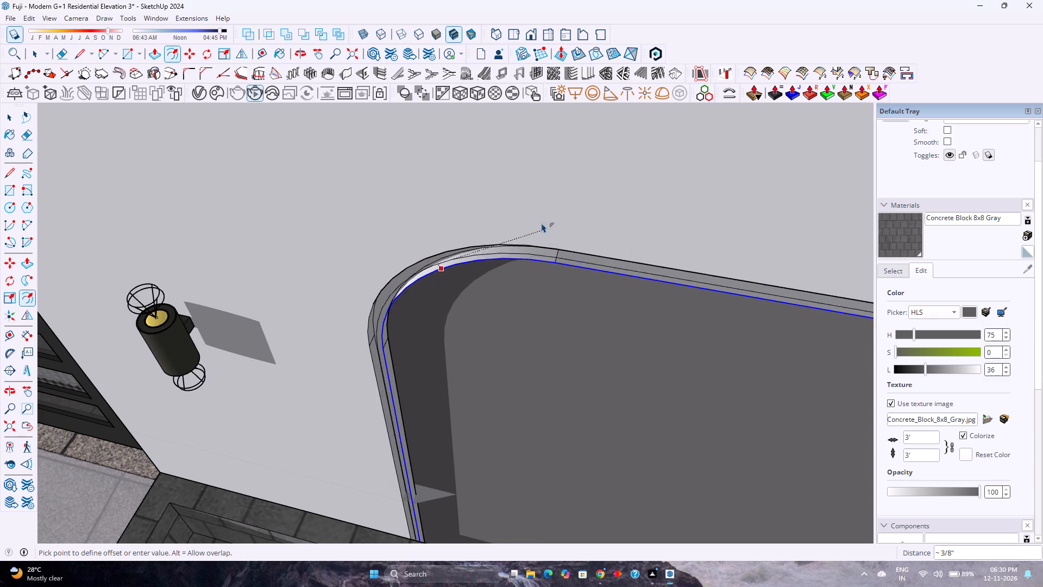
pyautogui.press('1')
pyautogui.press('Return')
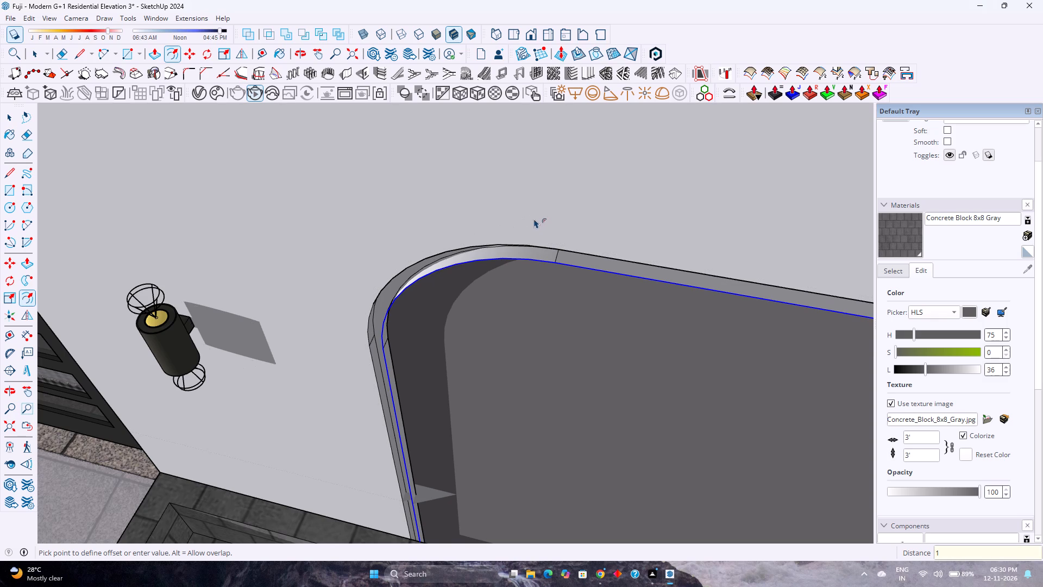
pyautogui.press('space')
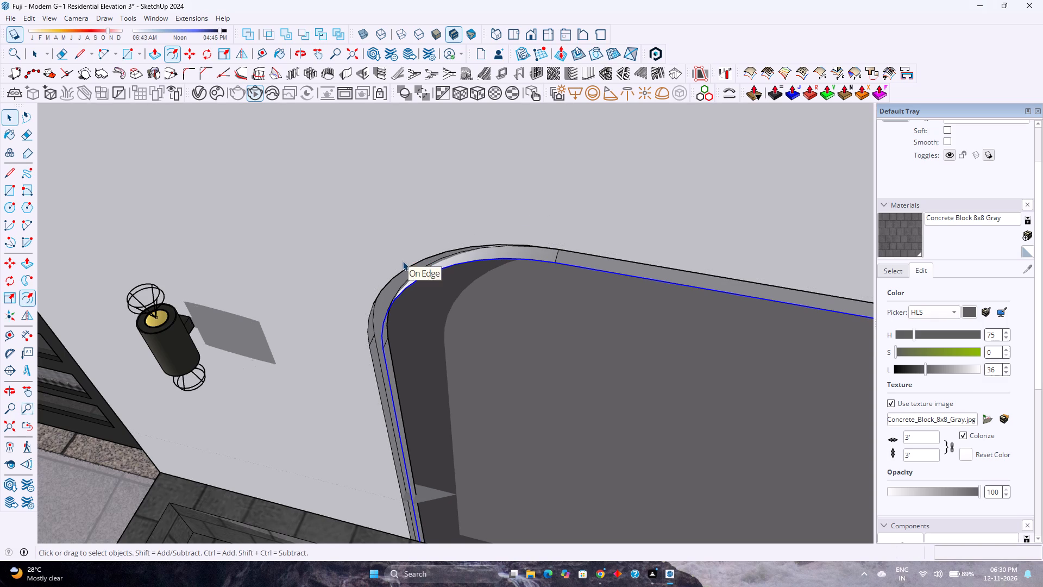
# Offset the recess border's outer side, top and rounded corner edges outward onto the front boundary wall by about 5/16".
pyautogui.scroll(7, 386, 283)
pyautogui.click(376, 299)
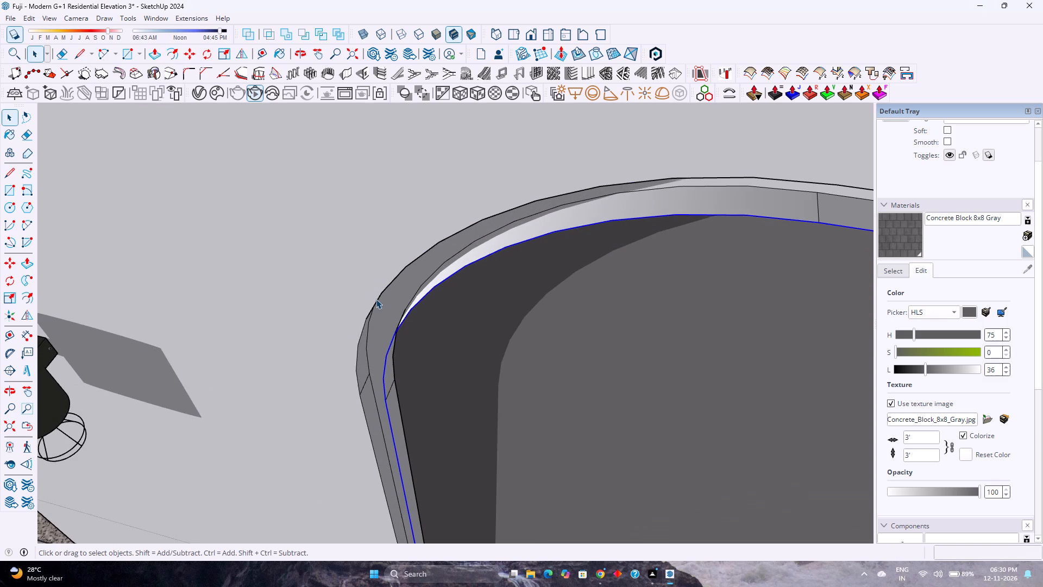
pyautogui.keyDown('ctrl'); pyautogui.click(369, 434); pyautogui.keyUp('ctrl')
pyautogui.scroll(-16, 347, 396)
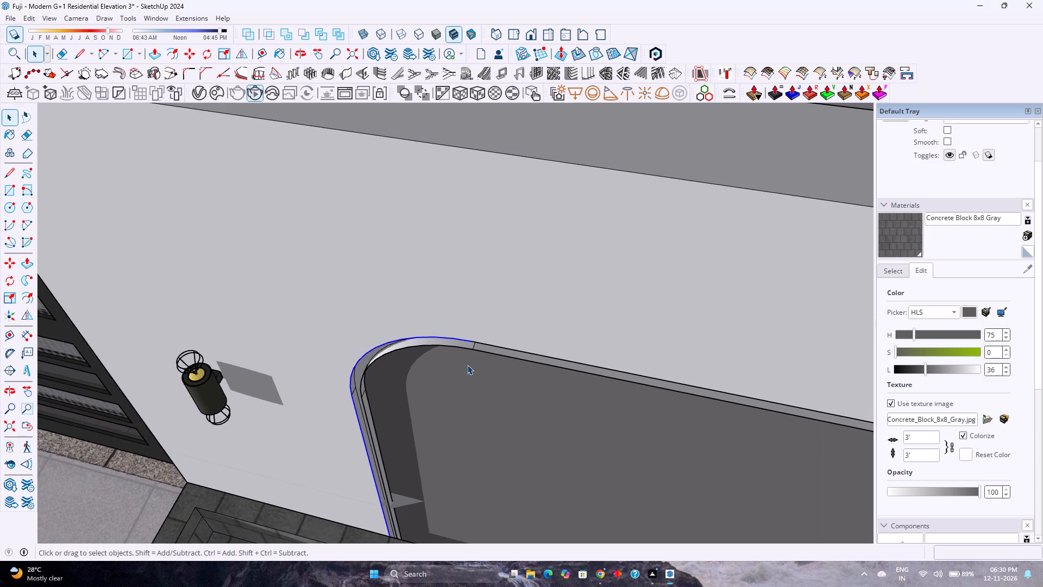
pyautogui.keyDown('ctrl'); pyautogui.click(494, 346); pyautogui.keyUp('ctrl')
pyautogui.scroll(-20, 374, 361)
pyautogui.scroll(-1, 374, 361)
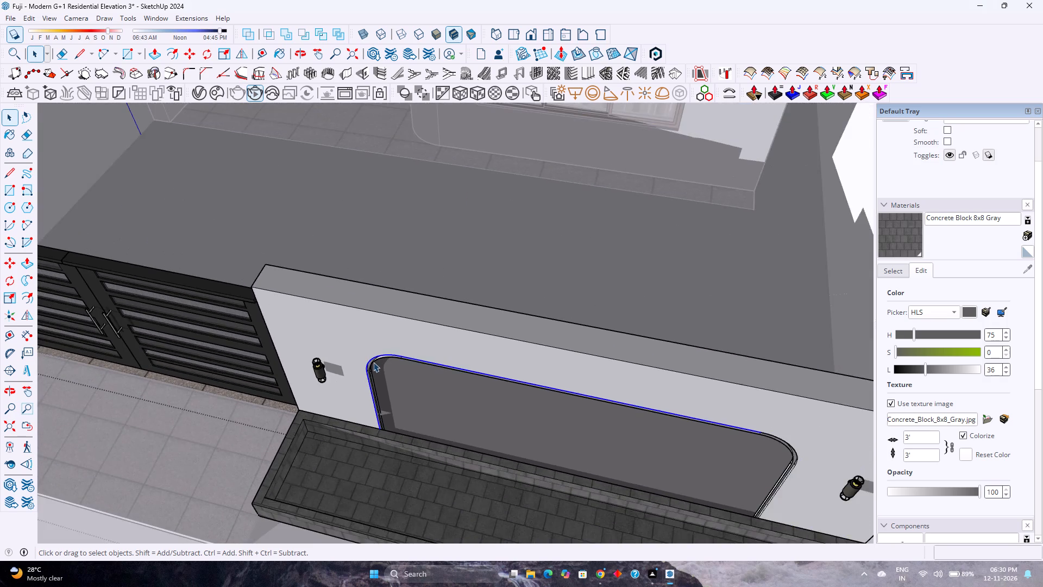
pyautogui.scroll(-4, 373, 362)
pyautogui.scroll(10, 618, 407)
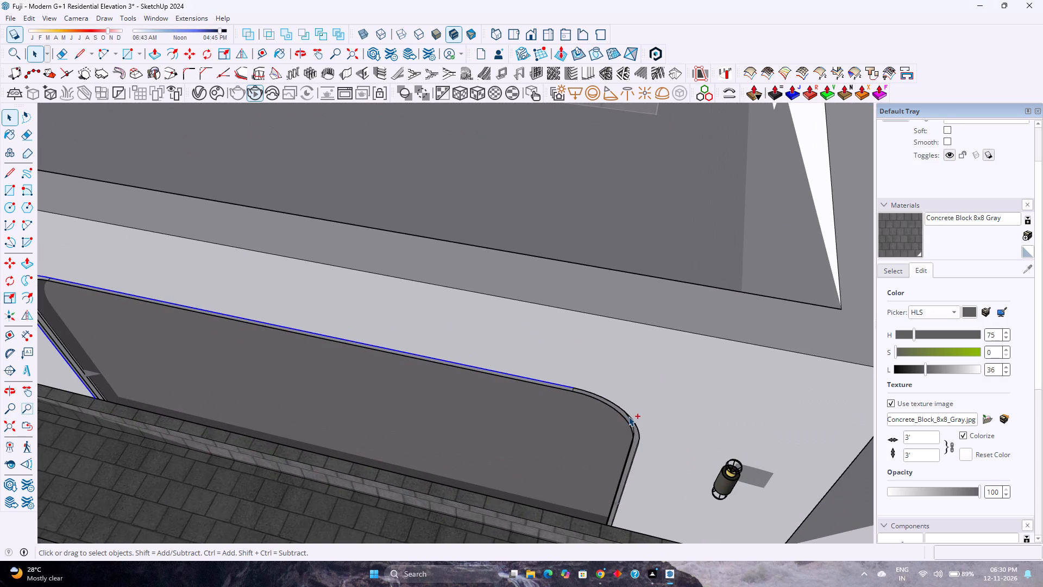
pyautogui.keyDown('ctrl'); pyautogui.click(629, 416); pyautogui.keyUp('ctrl')
pyautogui.keyDown('ctrl'); pyautogui.scroll(14, 636, 453); pyautogui.keyUp('ctrl')
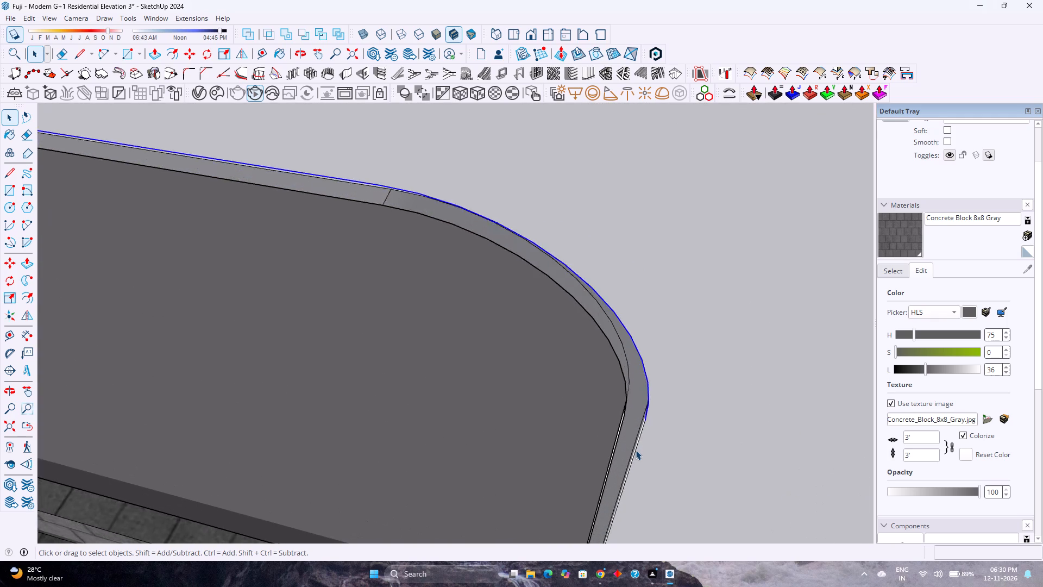
pyautogui.keyDown('ctrl'); pyautogui.scroll(3, 636, 450); pyautogui.keyUp('ctrl')
pyautogui.scroll(5, 638, 438)
pyautogui.moveTo(638, 438); pyautogui.dragTo(600, 420, button='middle')
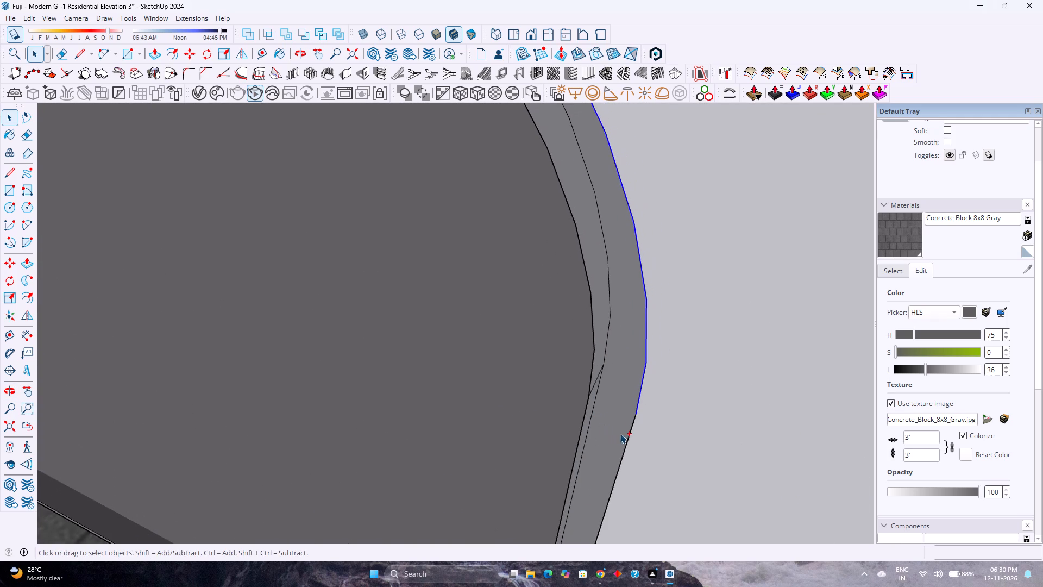
pyautogui.keyDown('ctrl'); pyautogui.click(632, 427); pyautogui.keyUp('ctrl')
pyautogui.scroll(-9, 602, 405)
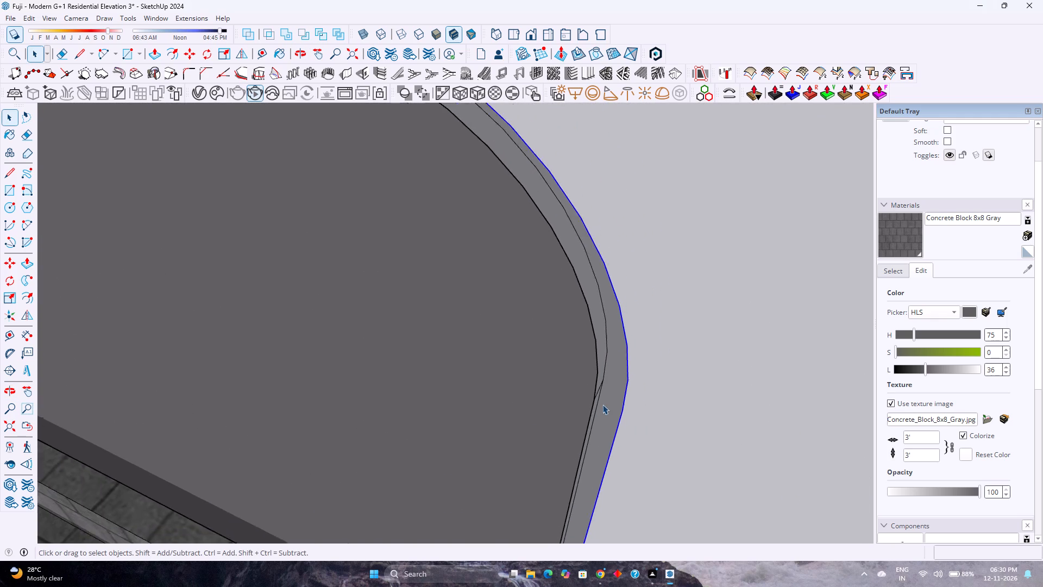
pyautogui.scroll(-2, 602, 404)
pyautogui.click(177, 58)
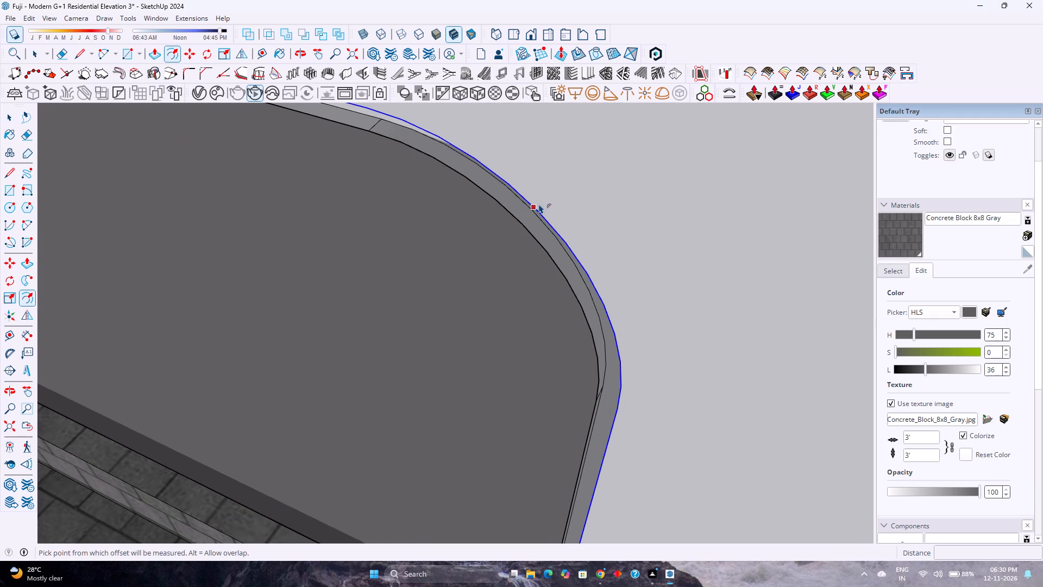
pyautogui.click(540, 204)
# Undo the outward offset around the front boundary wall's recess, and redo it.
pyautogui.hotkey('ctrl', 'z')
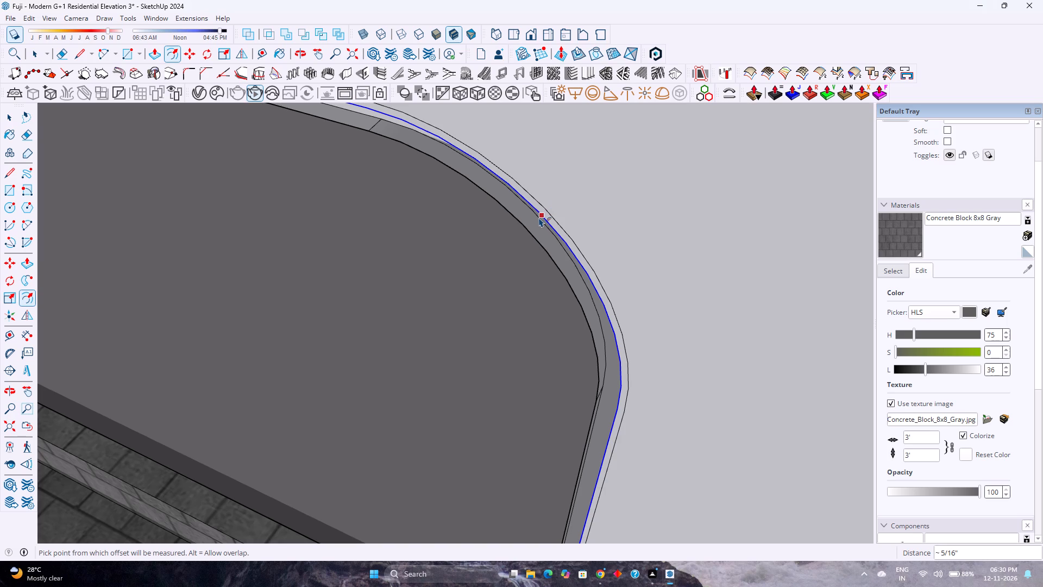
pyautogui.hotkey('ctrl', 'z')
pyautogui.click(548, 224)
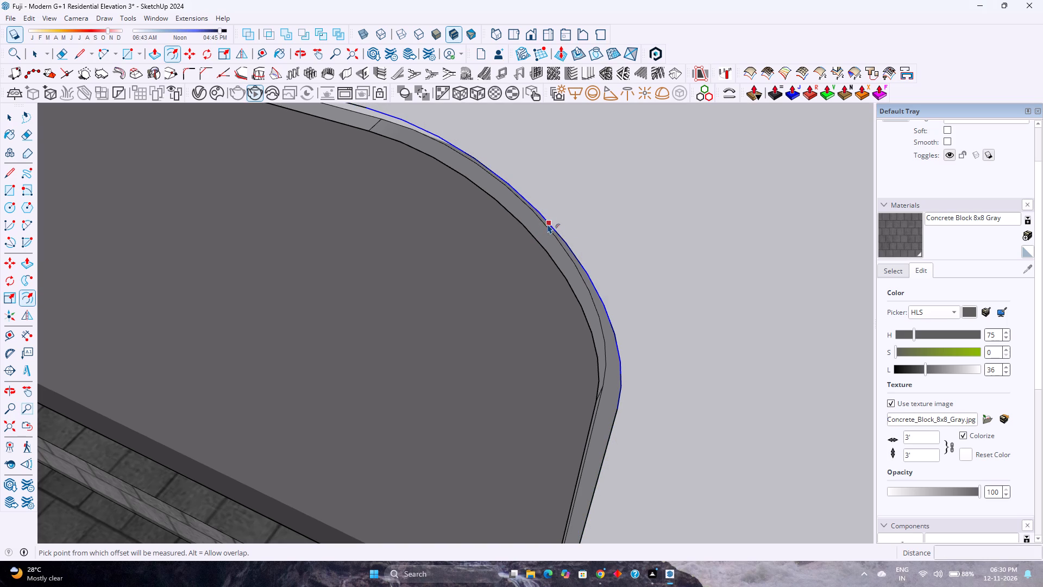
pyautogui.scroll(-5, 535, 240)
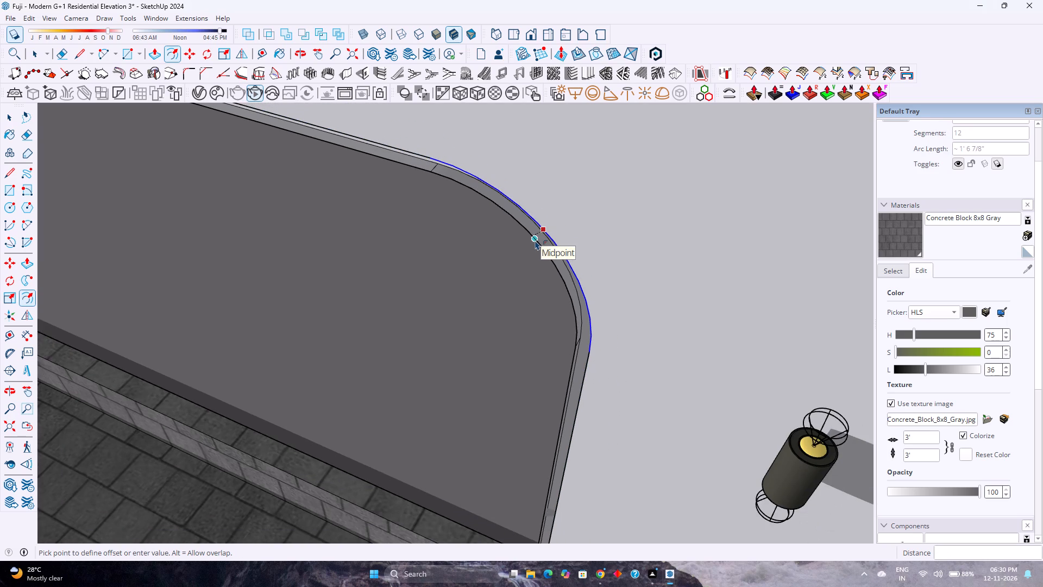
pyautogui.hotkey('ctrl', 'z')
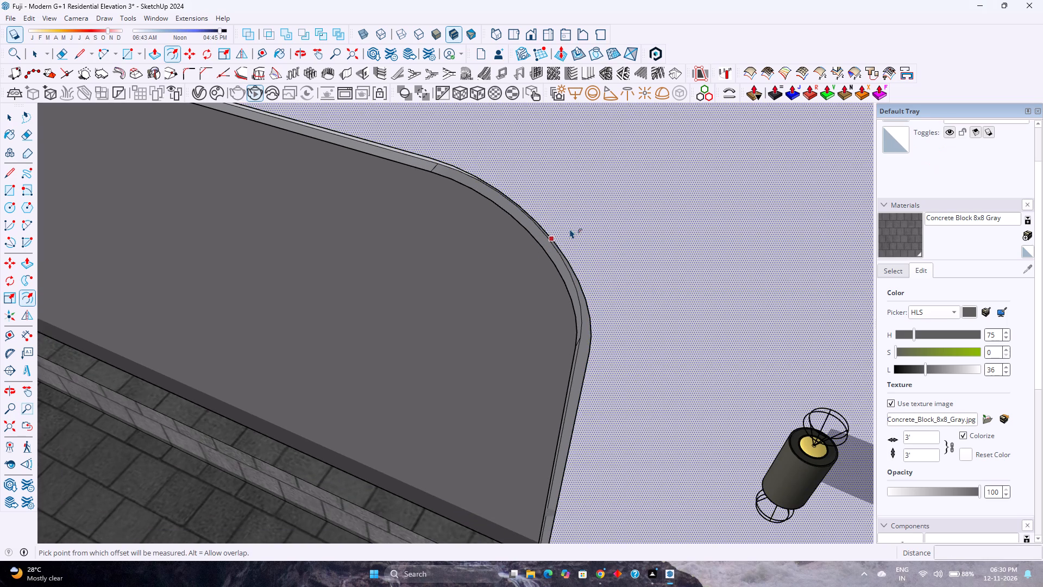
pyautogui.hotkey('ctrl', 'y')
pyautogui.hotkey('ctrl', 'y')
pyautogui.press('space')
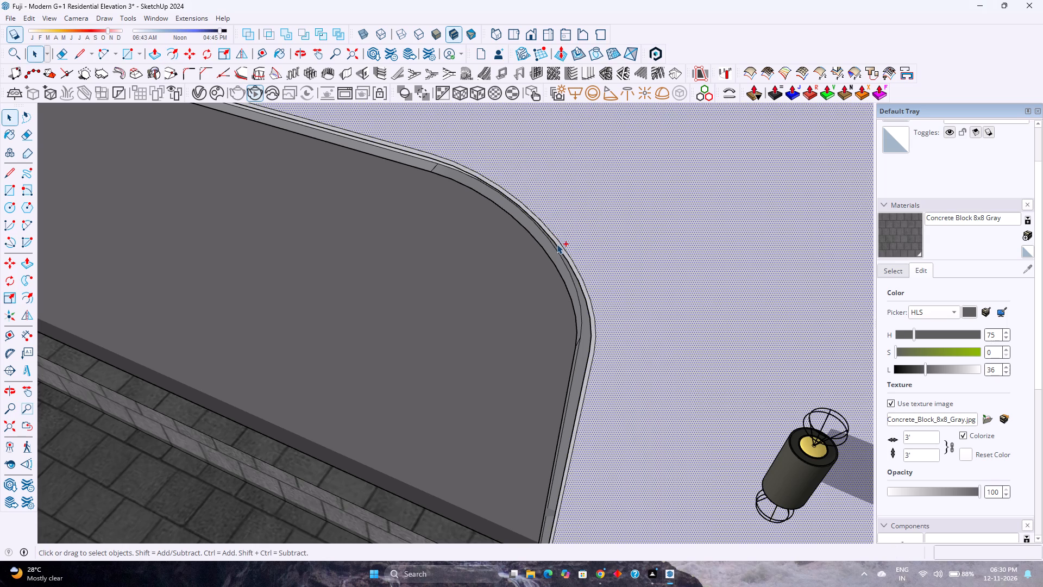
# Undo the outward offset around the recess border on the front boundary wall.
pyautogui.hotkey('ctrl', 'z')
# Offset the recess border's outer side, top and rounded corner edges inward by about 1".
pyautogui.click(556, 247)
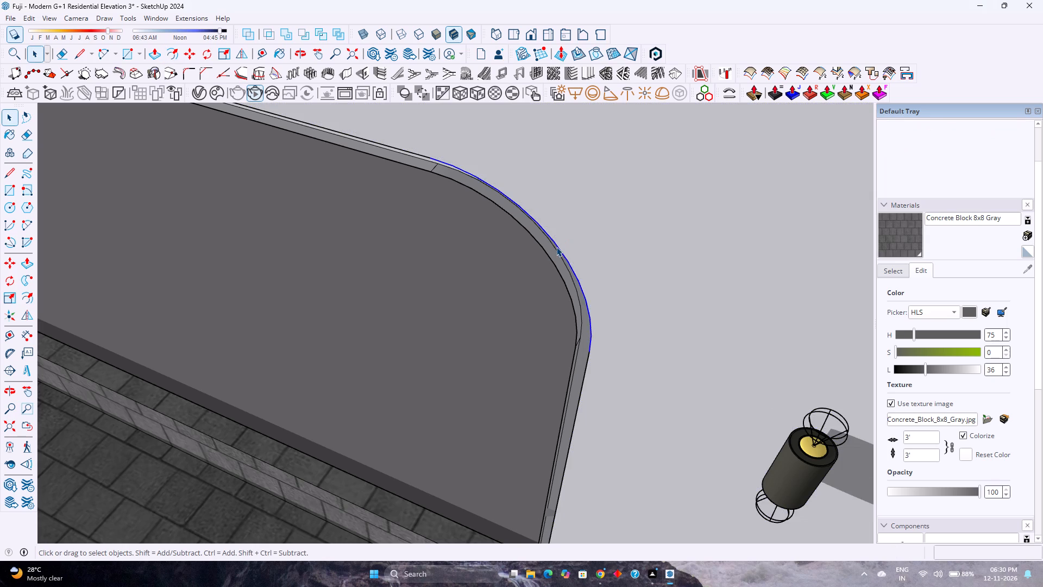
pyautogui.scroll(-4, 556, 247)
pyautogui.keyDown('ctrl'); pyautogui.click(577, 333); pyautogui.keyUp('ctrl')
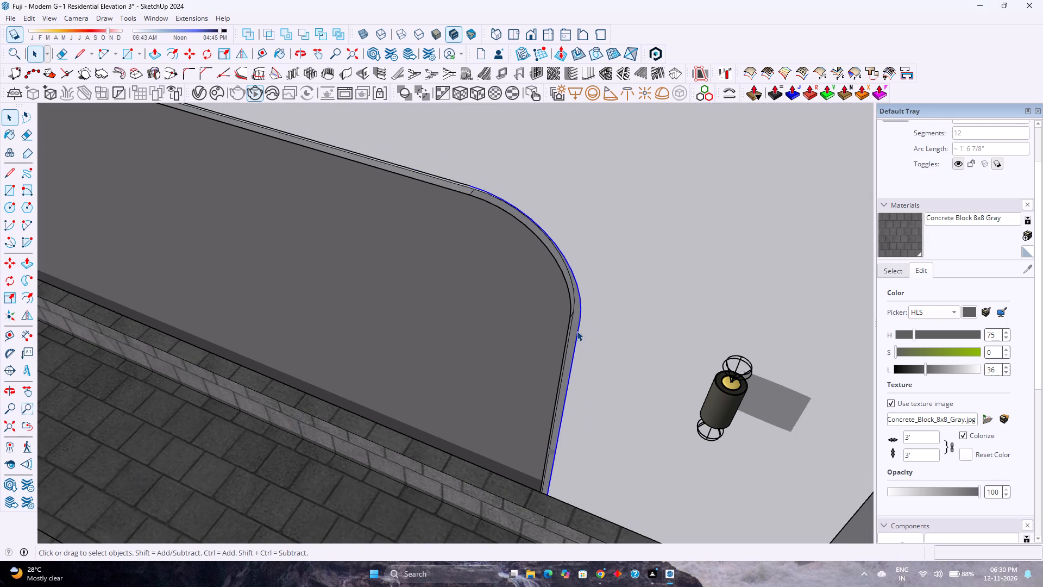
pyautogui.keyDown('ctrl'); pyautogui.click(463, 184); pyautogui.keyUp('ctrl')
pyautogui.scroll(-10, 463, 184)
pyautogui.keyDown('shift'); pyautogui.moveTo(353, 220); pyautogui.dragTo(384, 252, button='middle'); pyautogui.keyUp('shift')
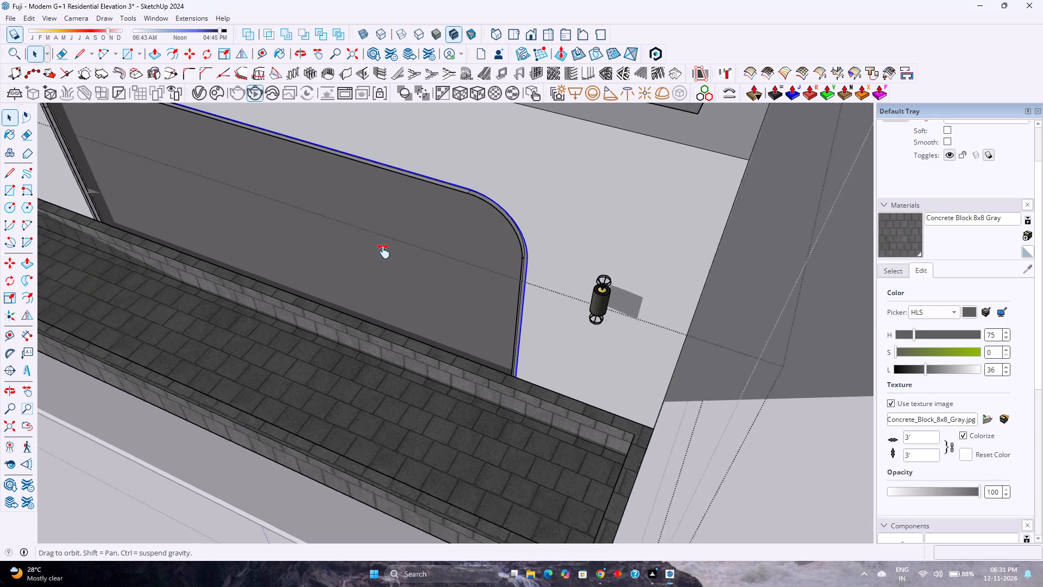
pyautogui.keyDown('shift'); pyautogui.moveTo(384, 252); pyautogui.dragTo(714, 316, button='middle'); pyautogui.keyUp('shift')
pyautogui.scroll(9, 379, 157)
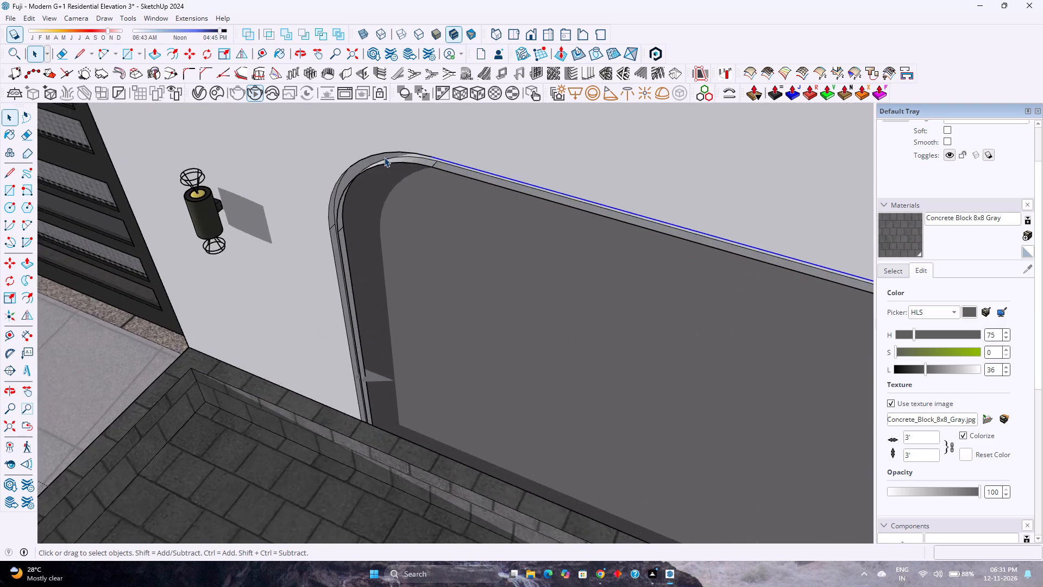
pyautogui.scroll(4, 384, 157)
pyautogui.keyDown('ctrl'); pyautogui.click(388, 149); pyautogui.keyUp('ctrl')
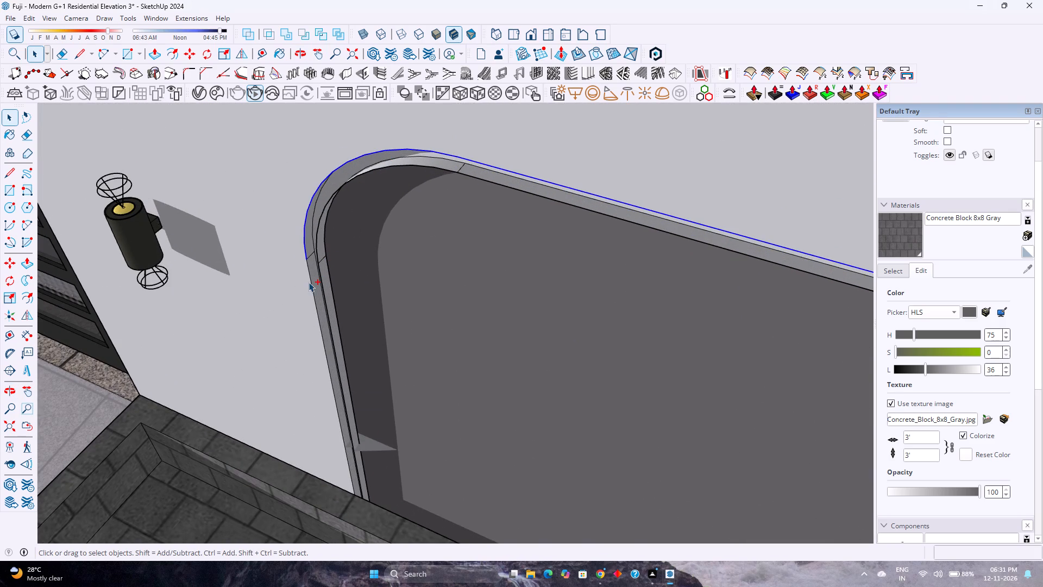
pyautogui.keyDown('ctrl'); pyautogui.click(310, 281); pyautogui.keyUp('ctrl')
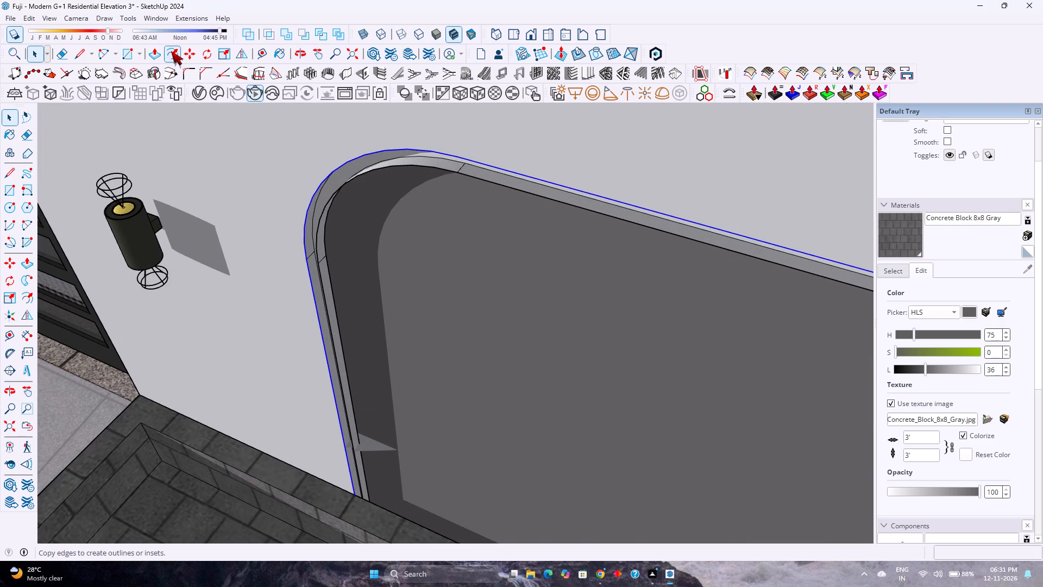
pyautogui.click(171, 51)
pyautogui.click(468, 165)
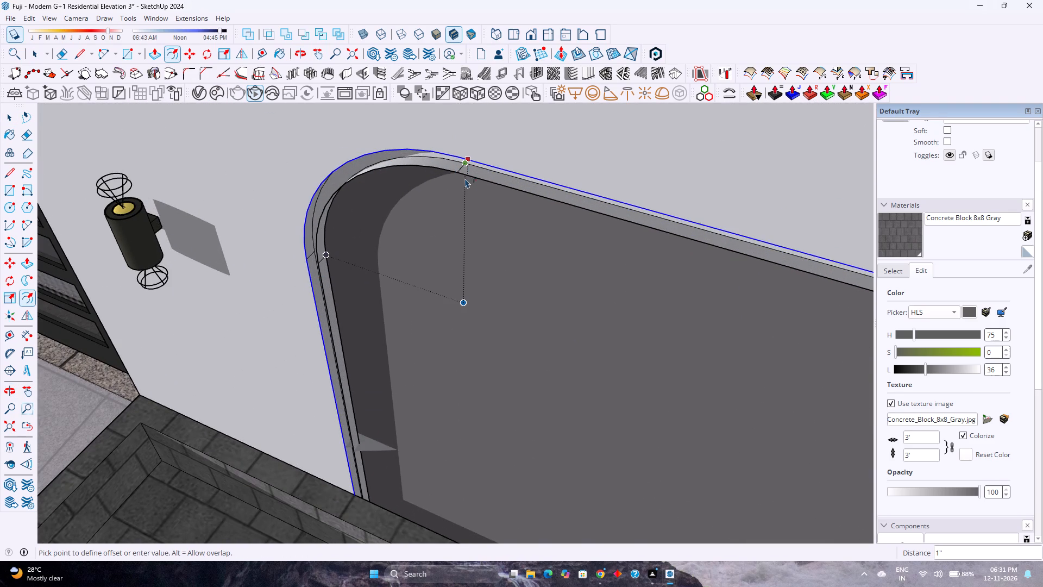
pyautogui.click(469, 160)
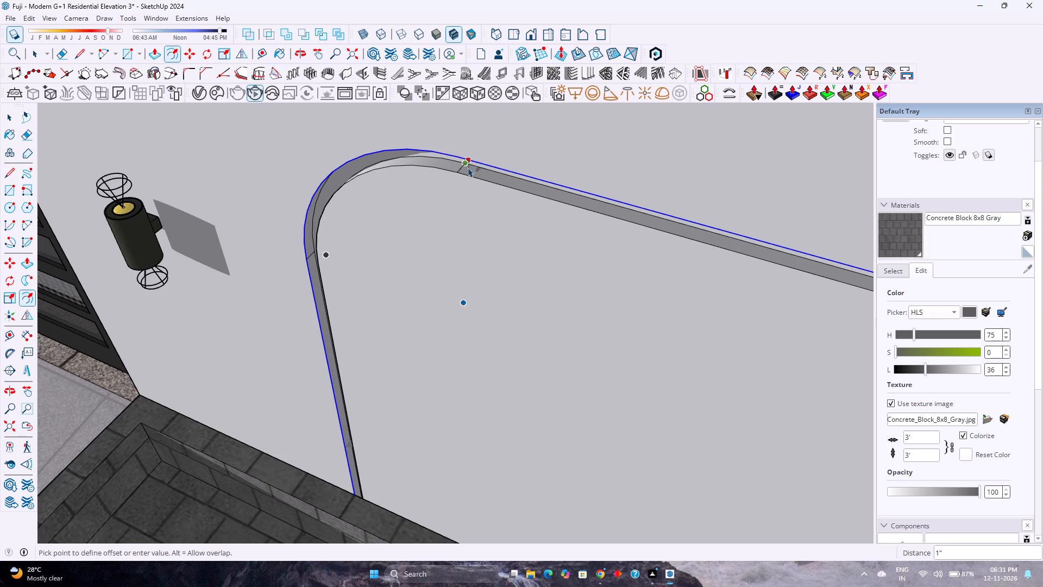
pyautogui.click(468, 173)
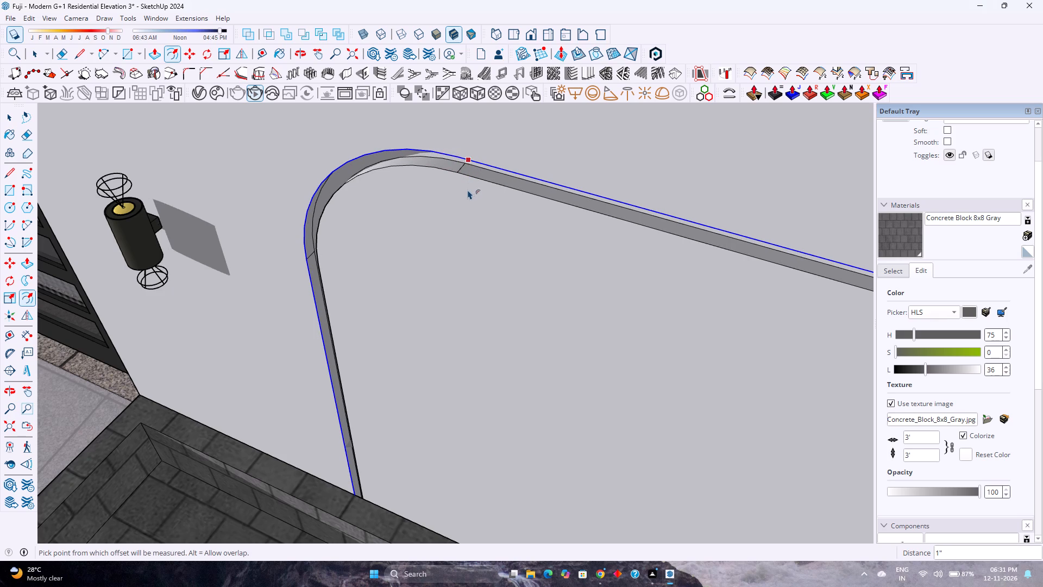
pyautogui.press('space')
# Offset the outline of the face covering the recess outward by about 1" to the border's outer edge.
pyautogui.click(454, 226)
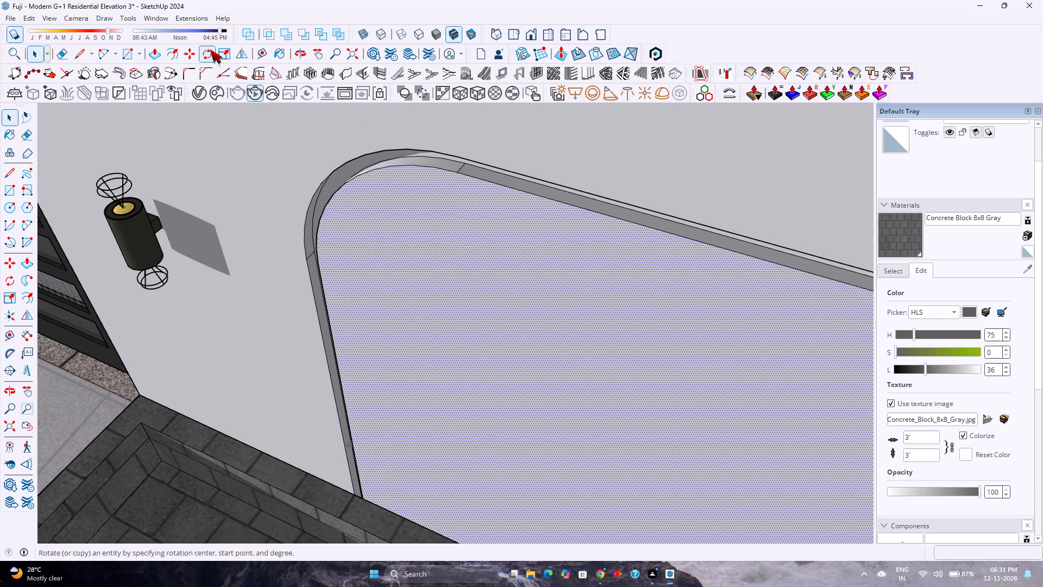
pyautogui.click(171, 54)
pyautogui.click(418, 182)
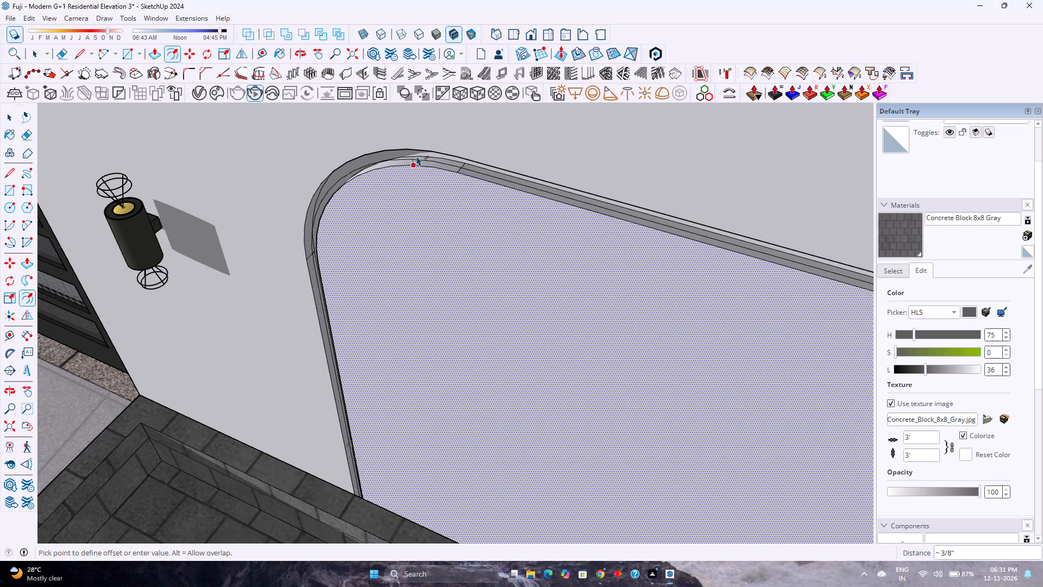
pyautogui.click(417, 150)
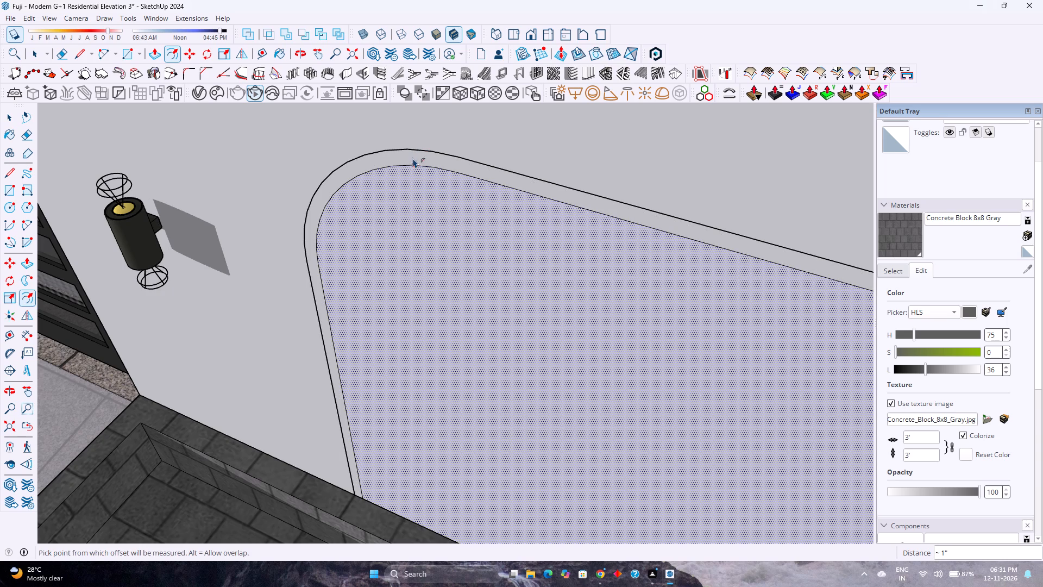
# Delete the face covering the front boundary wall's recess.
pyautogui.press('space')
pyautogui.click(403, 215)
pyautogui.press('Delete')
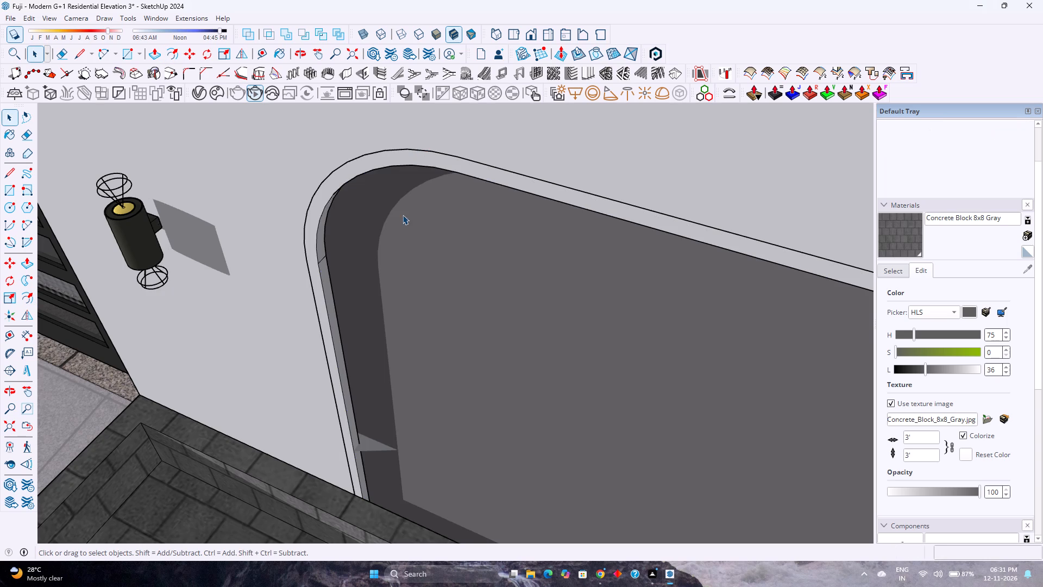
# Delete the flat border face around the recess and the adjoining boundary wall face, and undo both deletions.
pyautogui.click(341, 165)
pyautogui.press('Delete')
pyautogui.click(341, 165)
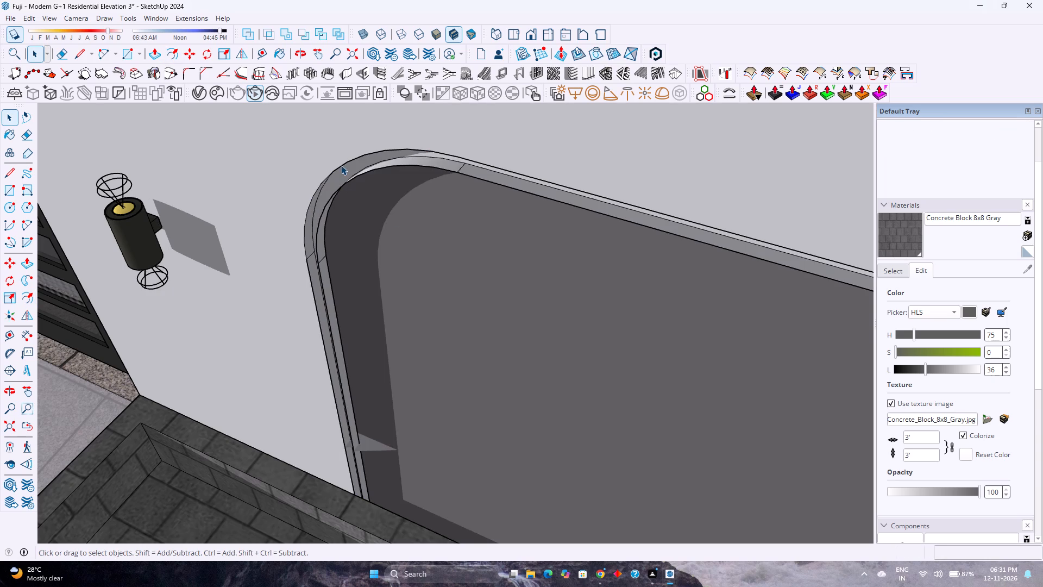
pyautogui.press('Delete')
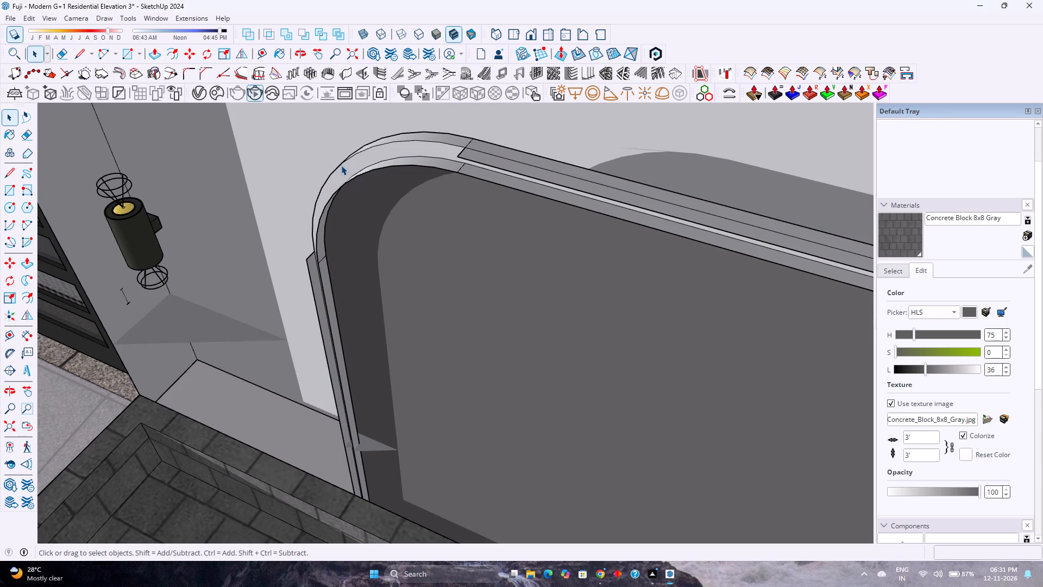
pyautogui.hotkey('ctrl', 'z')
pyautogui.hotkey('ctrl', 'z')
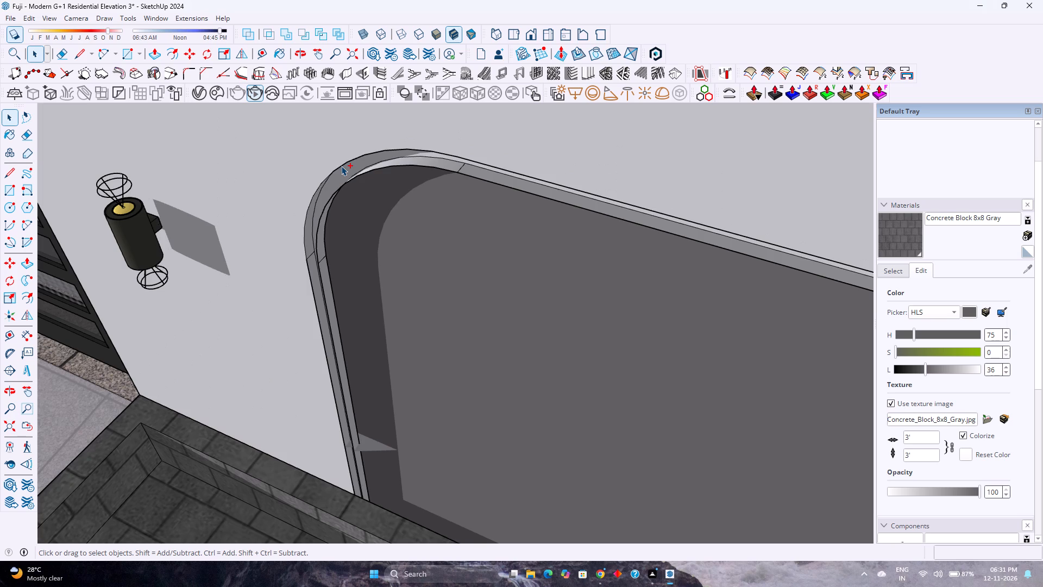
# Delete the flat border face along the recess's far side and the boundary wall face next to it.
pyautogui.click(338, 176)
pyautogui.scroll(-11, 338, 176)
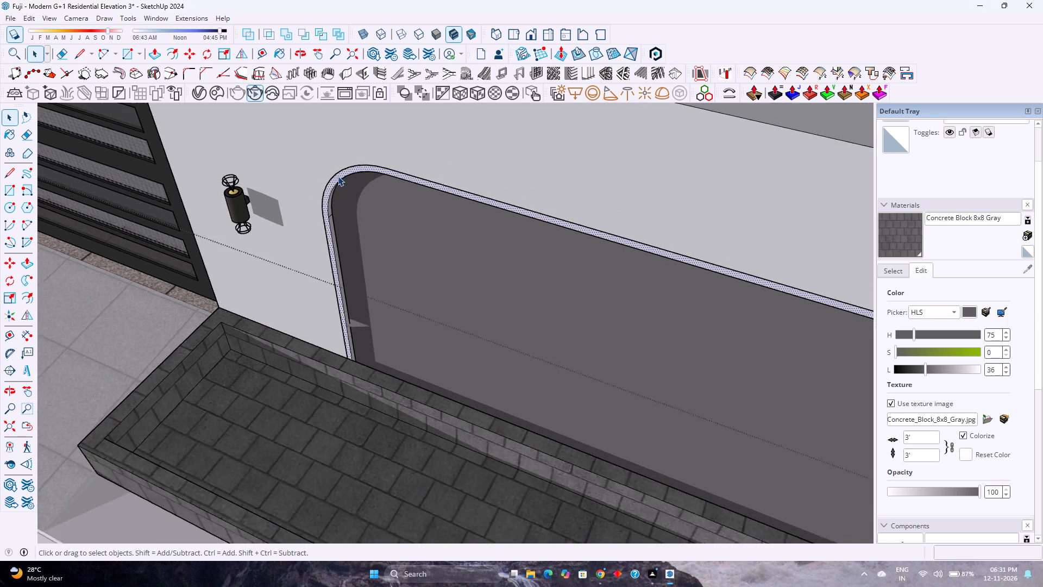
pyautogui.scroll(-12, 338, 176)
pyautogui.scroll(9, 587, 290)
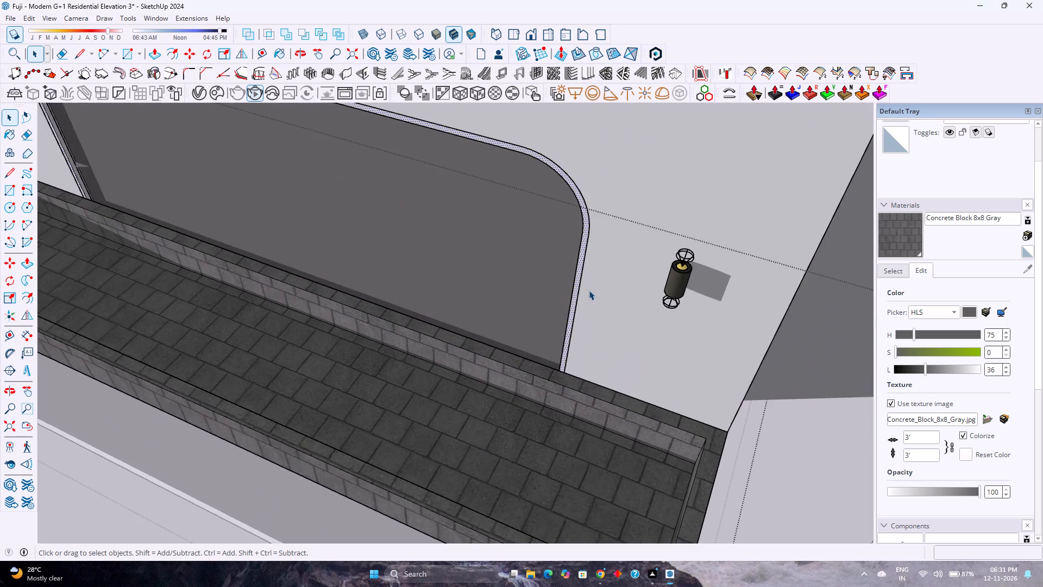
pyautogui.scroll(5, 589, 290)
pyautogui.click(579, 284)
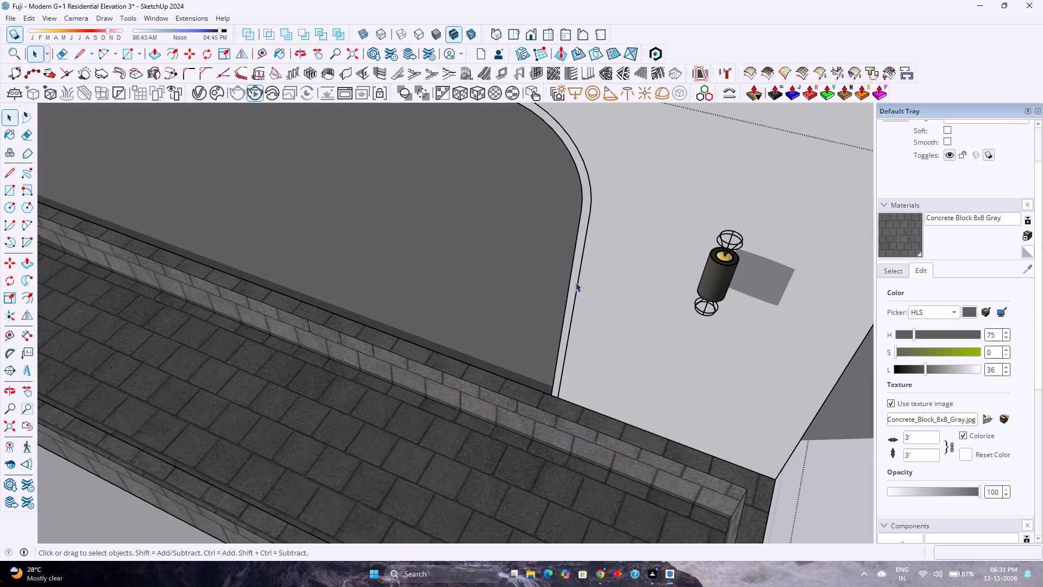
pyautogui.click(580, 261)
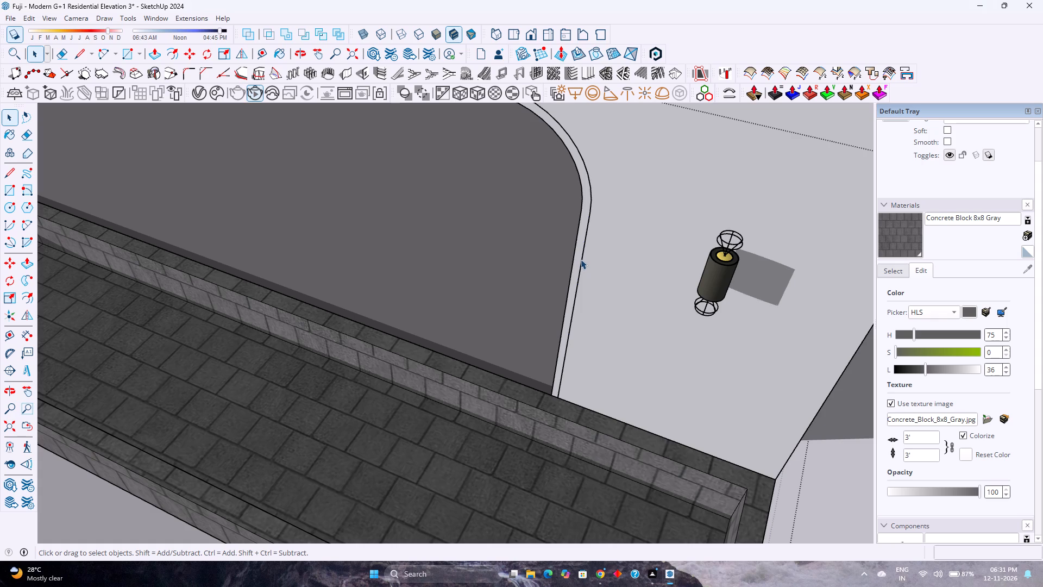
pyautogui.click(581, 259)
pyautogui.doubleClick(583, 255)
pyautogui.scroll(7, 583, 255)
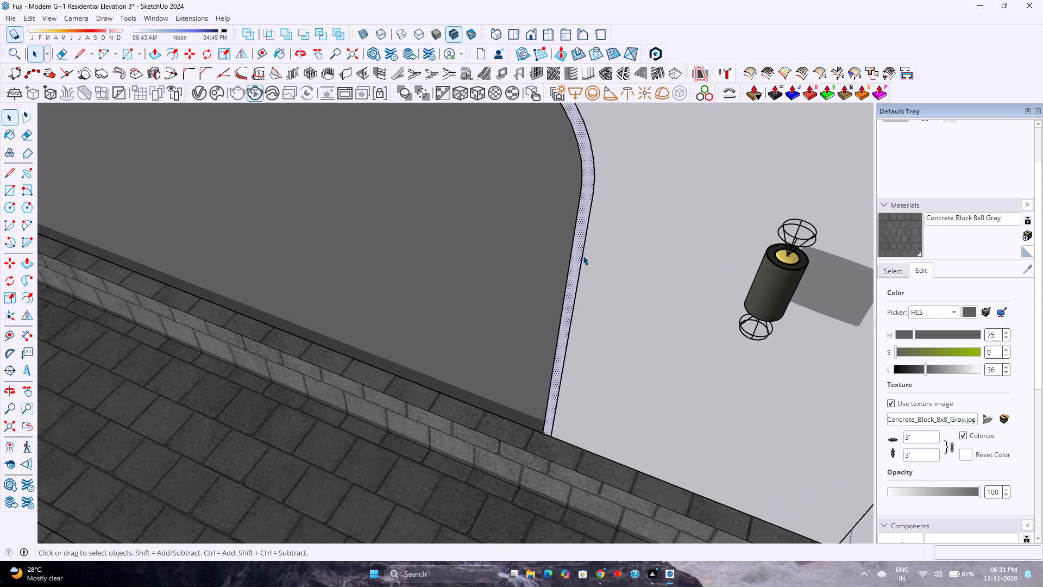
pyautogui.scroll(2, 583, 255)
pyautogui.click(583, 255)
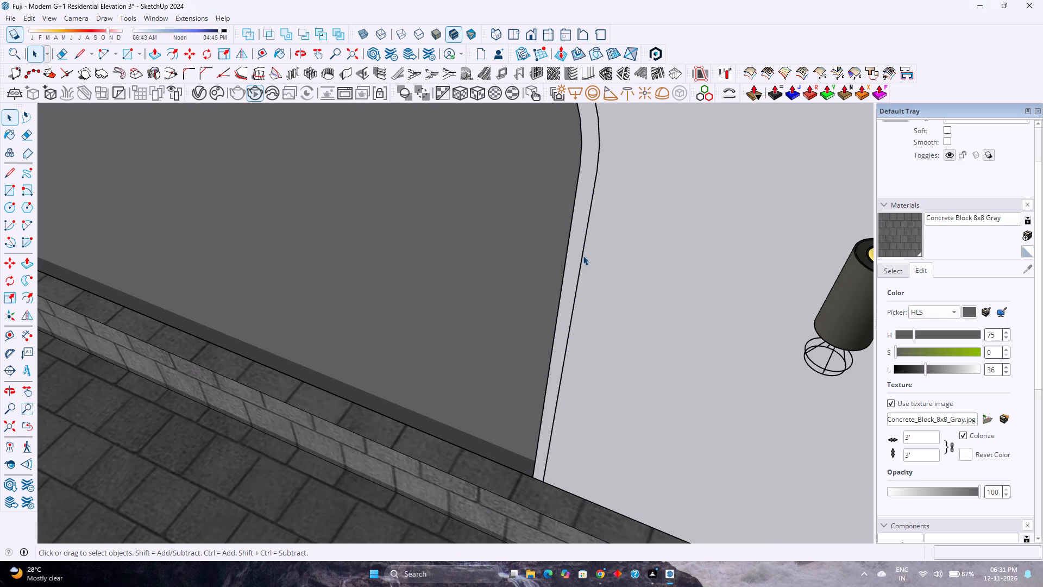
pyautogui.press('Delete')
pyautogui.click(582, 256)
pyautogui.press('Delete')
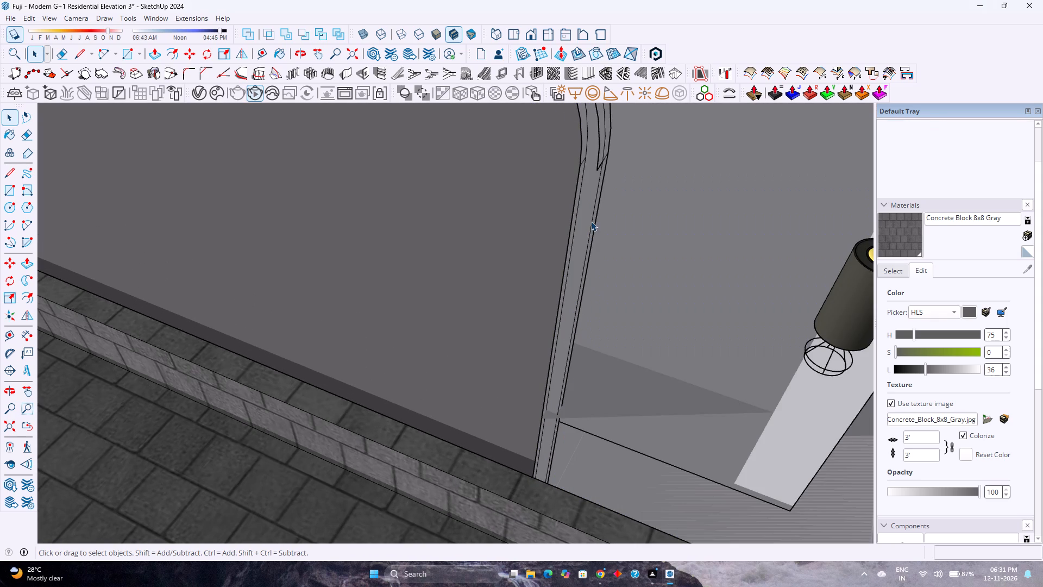
# Undo the recess border edits back to the plain recess, and redo them up to the flat offset border outline.
pyautogui.hotkey('ctrl', 'z')
pyautogui.hotkey('ctrl', 'z')
pyautogui.hotkey('ctrl', 'z')
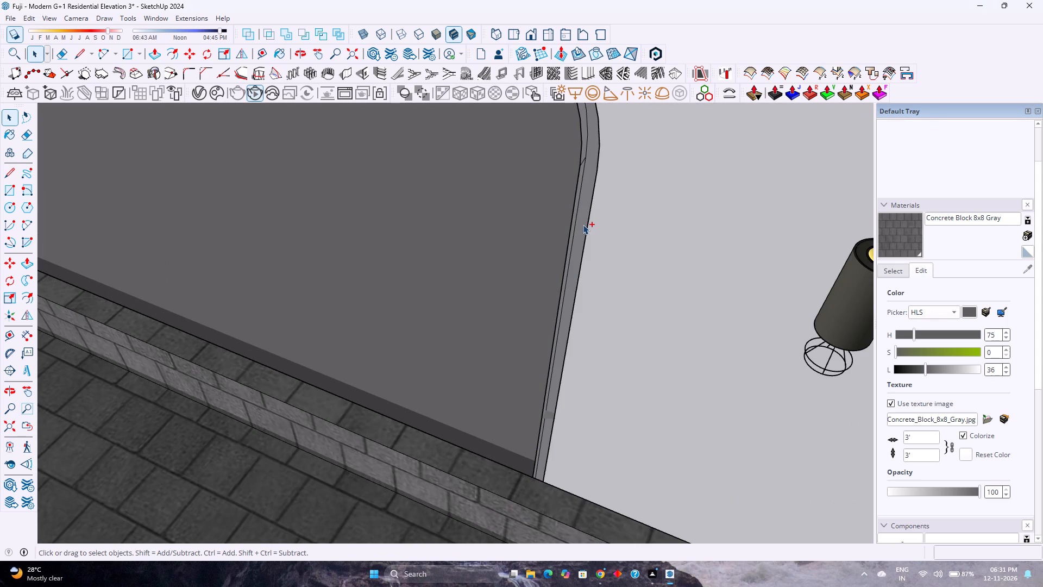
pyautogui.hotkey('ctrl', 'z')
pyautogui.hotkey('ctrl', 'z')
pyautogui.hotkey('ctrl', 'z')
pyautogui.hotkey('ctrl', 'z')
pyautogui.hotkey('ctrl', 'z')
pyautogui.hotkey('ctrl', 'z')
pyautogui.hotkey('ctrl', 'z')
pyautogui.hotkey('ctrl', 'z')
pyautogui.hotkey('ctrl', 'z')
pyautogui.hotkey('ctrl', 'z')
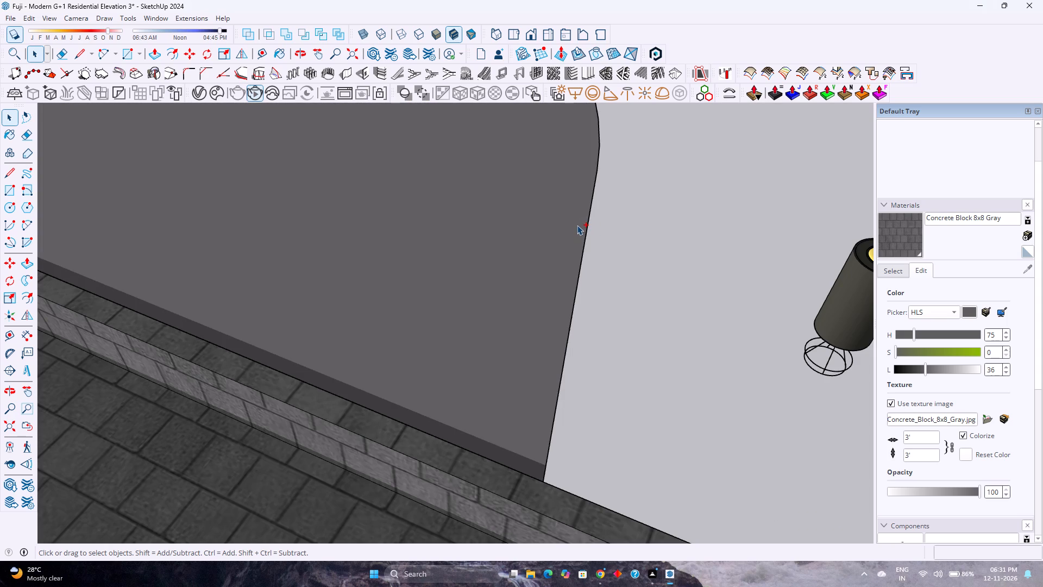
pyautogui.hotkey('ctrl', 'y')
pyautogui.hotkey('ctrl', 'y')
pyautogui.hotkey('ctrl', 'y')
pyautogui.hotkey('ctrl', 'y')
# Push/Pull the thin border face around the front boundary wall's recess by 1".
pyautogui.scroll(-3, 543, 249)
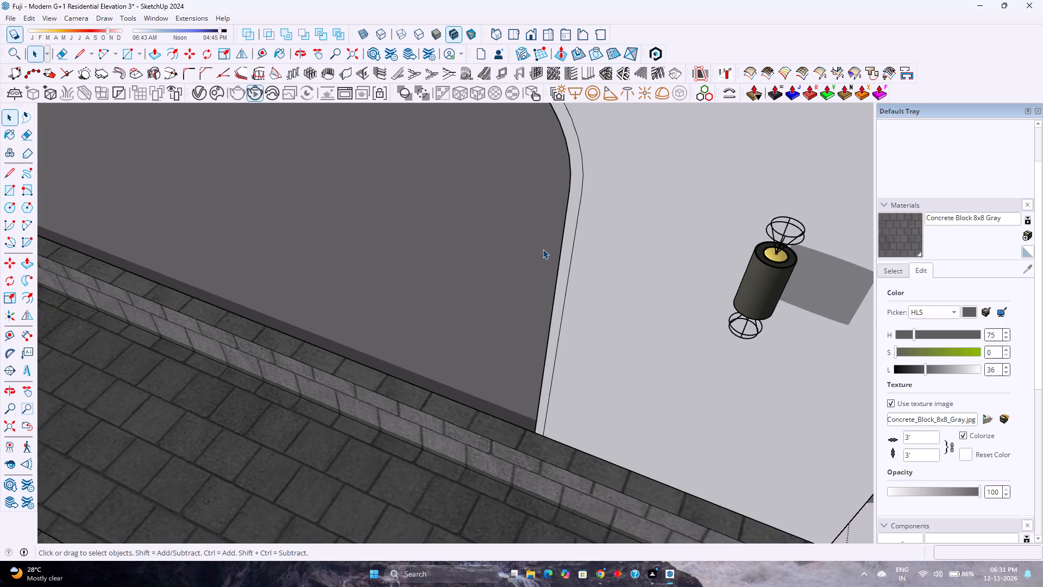
pyautogui.scroll(-10, 543, 249)
pyautogui.scroll(4, 527, 299)
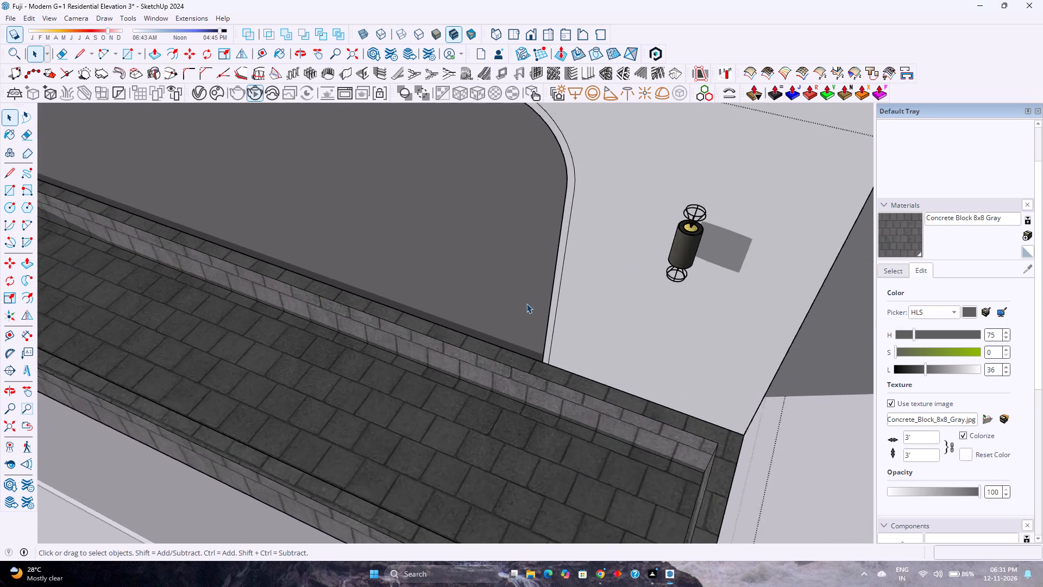
pyautogui.scroll(2, 526, 303)
pyautogui.moveTo(526, 307); pyautogui.dragTo(820, 339, button='middle')
pyautogui.scroll(-1, 473, 246)
pyautogui.scroll(6, 473, 246)
pyautogui.moveTo(489, 276); pyautogui.dragTo(561, 255, button='middle')
pyautogui.middleClick(561, 255)
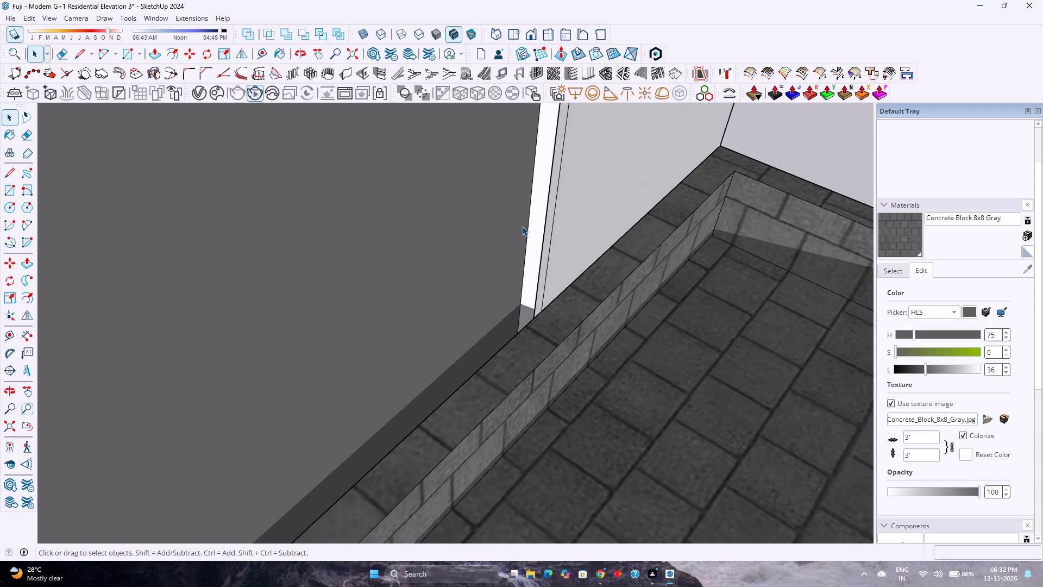
pyautogui.scroll(5, 526, 213)
pyautogui.moveTo(526, 213); pyautogui.dragTo(512, 210, button='middle')
pyautogui.scroll(1, 512, 210)
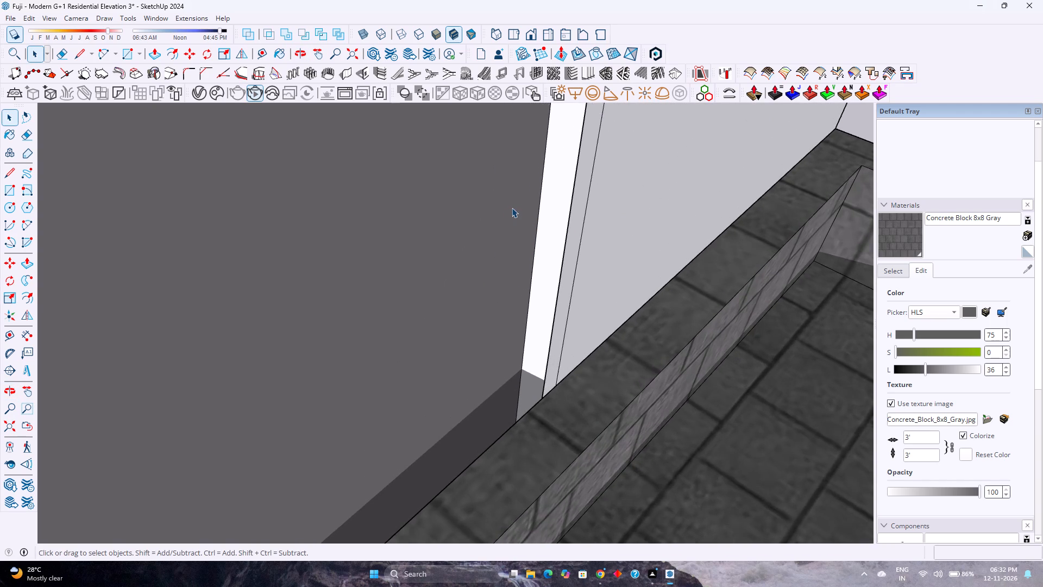
pyautogui.scroll(-11, 512, 208)
pyautogui.scroll(3, 512, 208)
pyautogui.press('p')
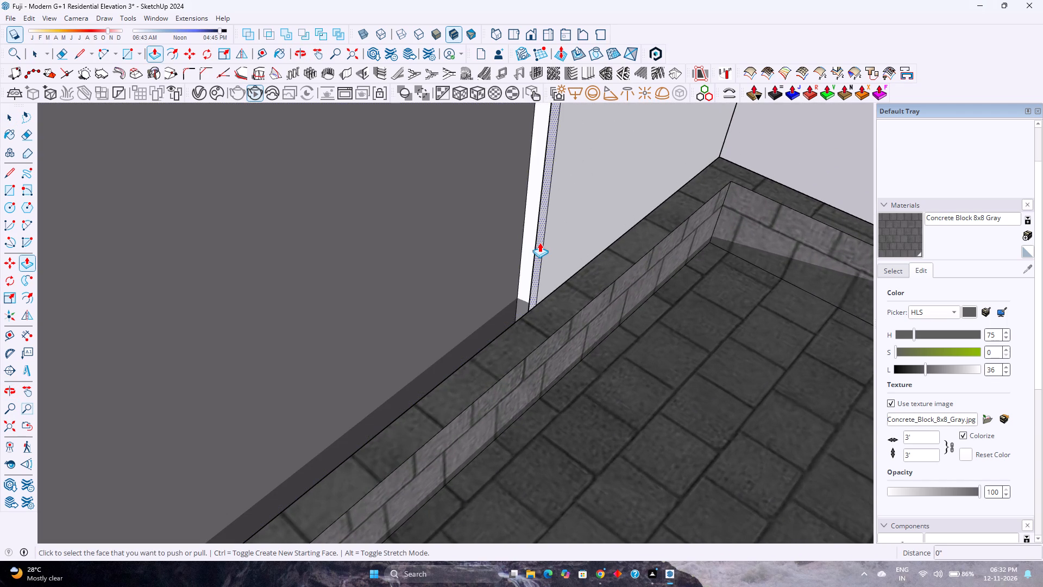
pyautogui.click(541, 244)
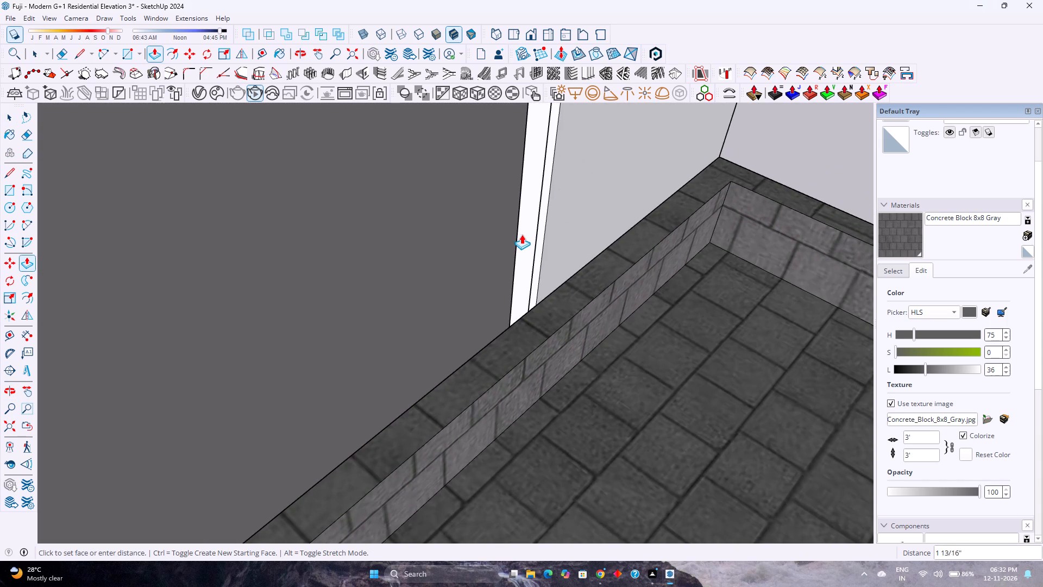
pyautogui.press('1')
pyautogui.press('Return')
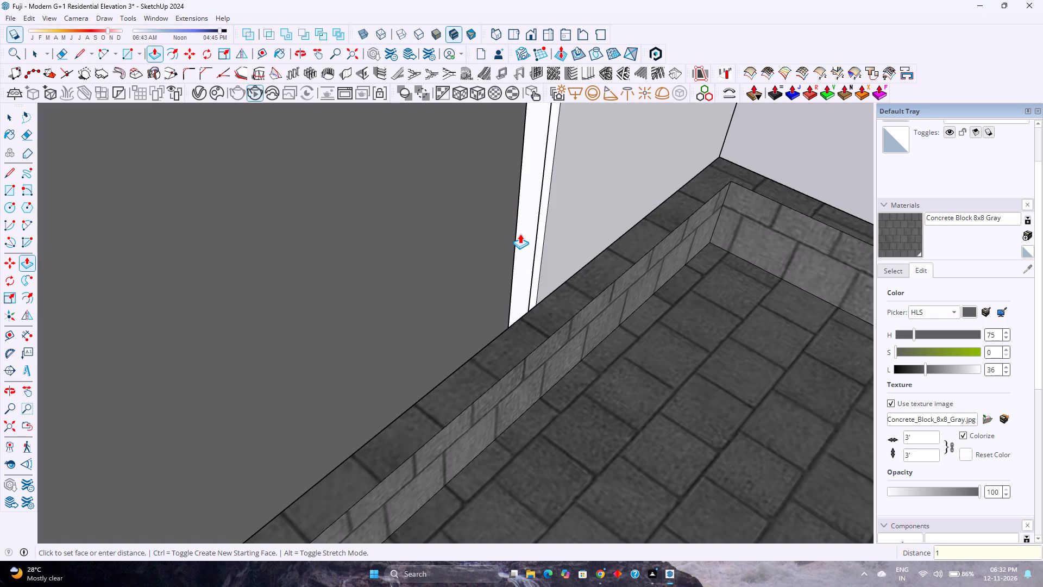
# Examine the pushed border's profile and its outer edge around the front boundary wall's recess.
pyautogui.scroll(-4, 532, 284)
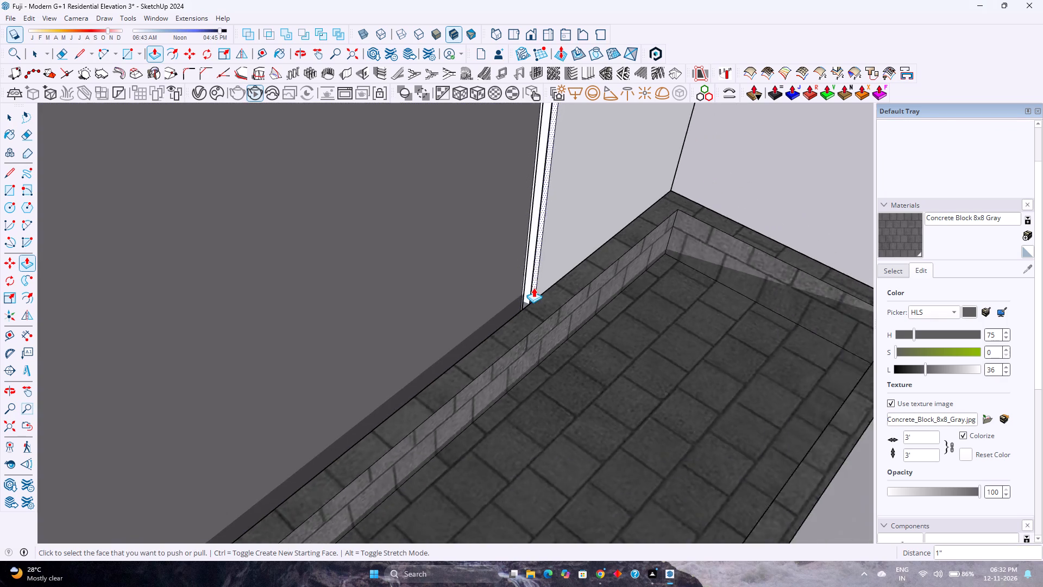
pyautogui.scroll(5, 533, 288)
pyautogui.press('space')
pyautogui.click(542, 258)
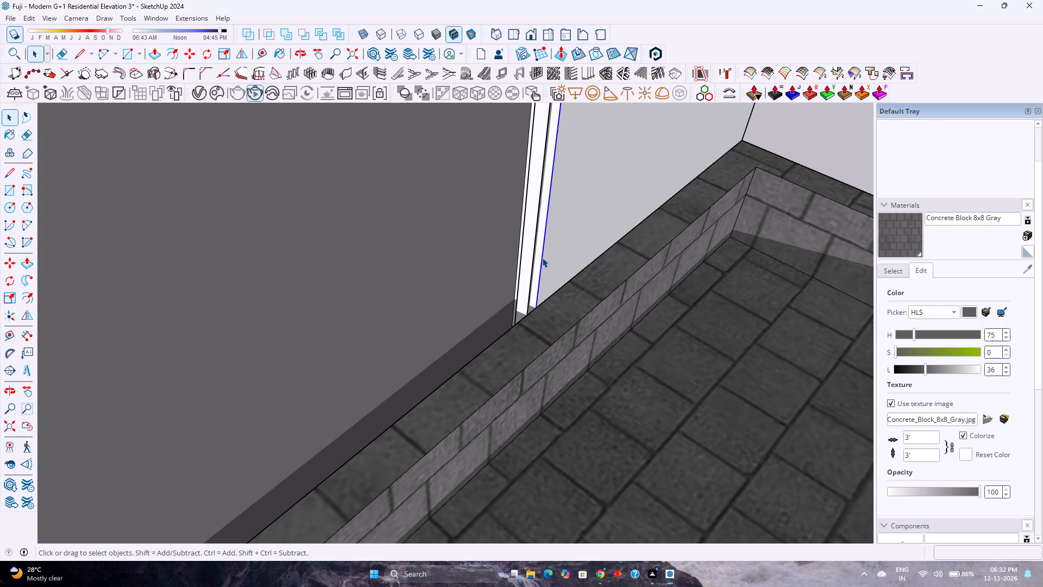
pyautogui.scroll(-20, 542, 258)
pyautogui.middleClick(532, 259)
pyautogui.moveTo(528, 260); pyautogui.dragTo(399, 252, button='middle')
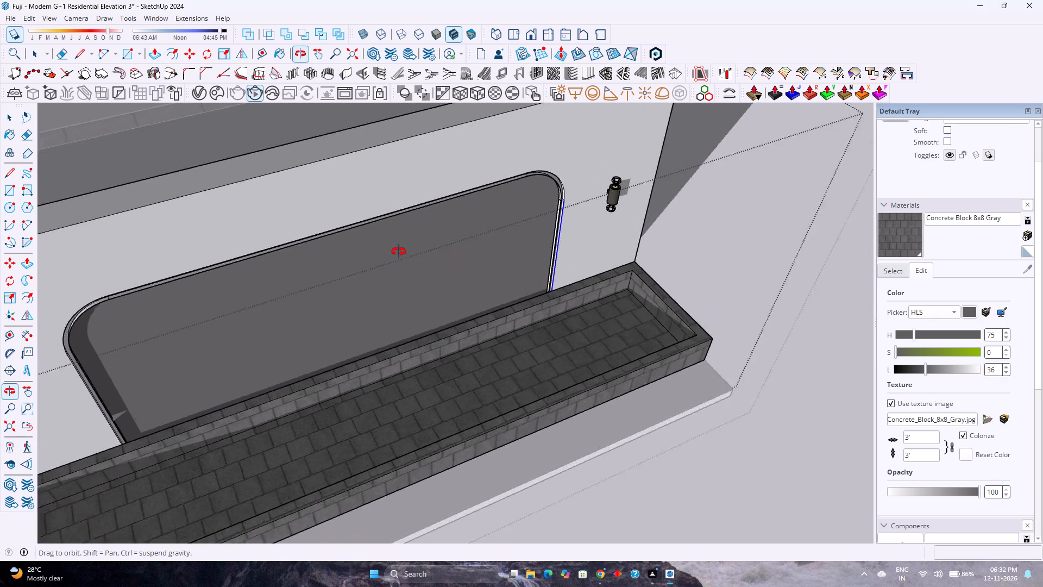
pyautogui.moveTo(399, 252); pyautogui.dragTo(290, 239, button='middle')
pyautogui.keyDown('shift'); pyautogui.moveTo(291, 237); pyautogui.dragTo(365, 324, button='middle'); pyautogui.keyUp('shift')
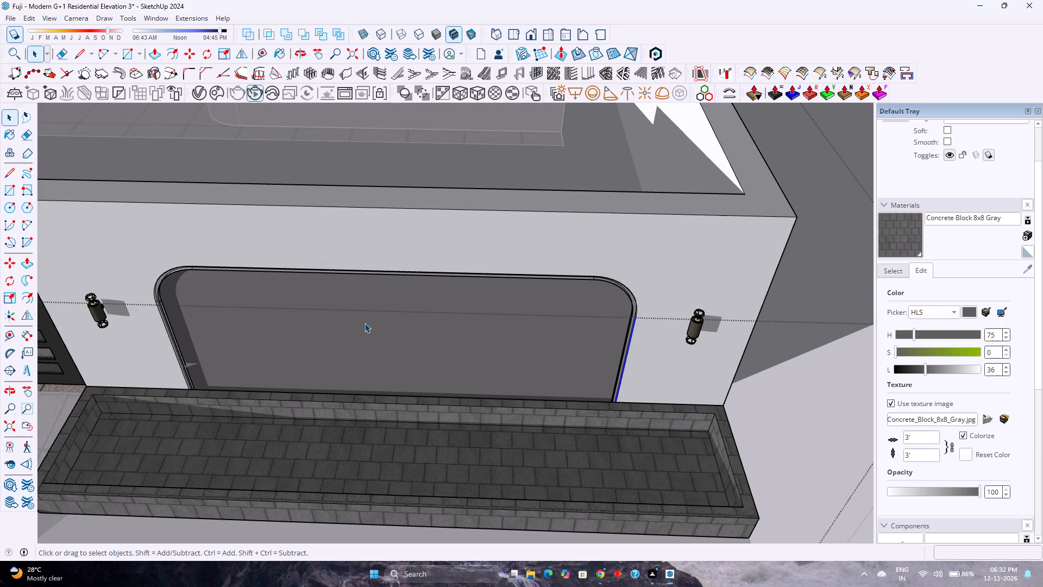
pyautogui.scroll(2, 638, 301)
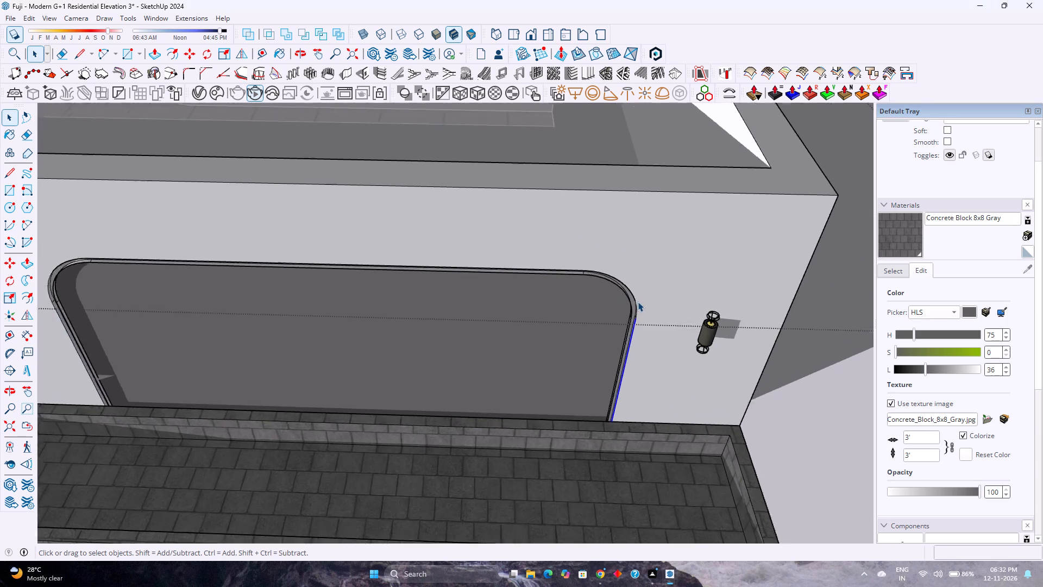
pyautogui.scroll(7, 638, 302)
# Undo the border's push and the recess face deletion, back to the flat double outline on the boundary wall.
pyautogui.hotkey('ctrl', 'z')
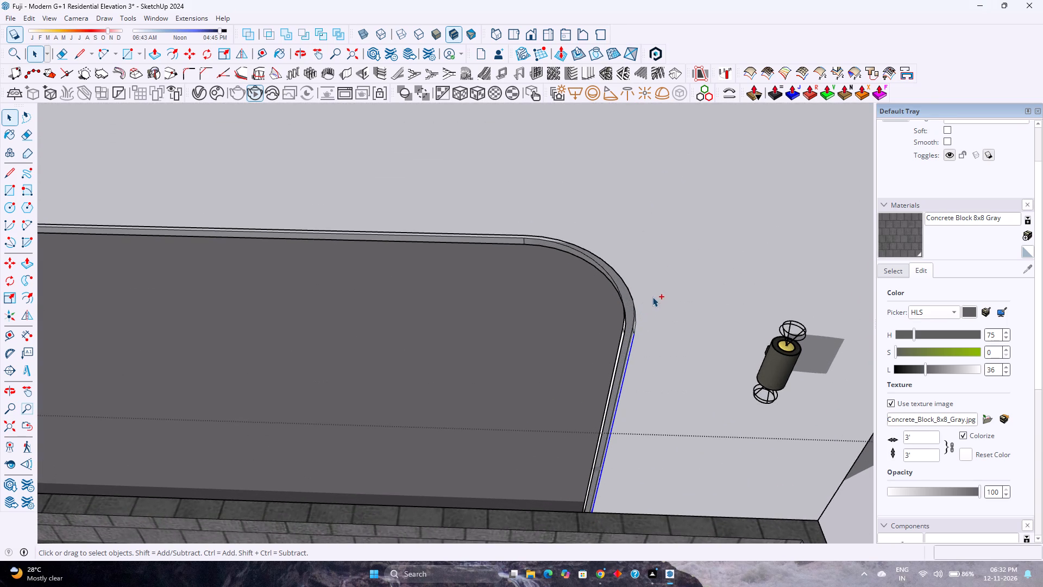
pyautogui.click(659, 290)
pyautogui.press('p')
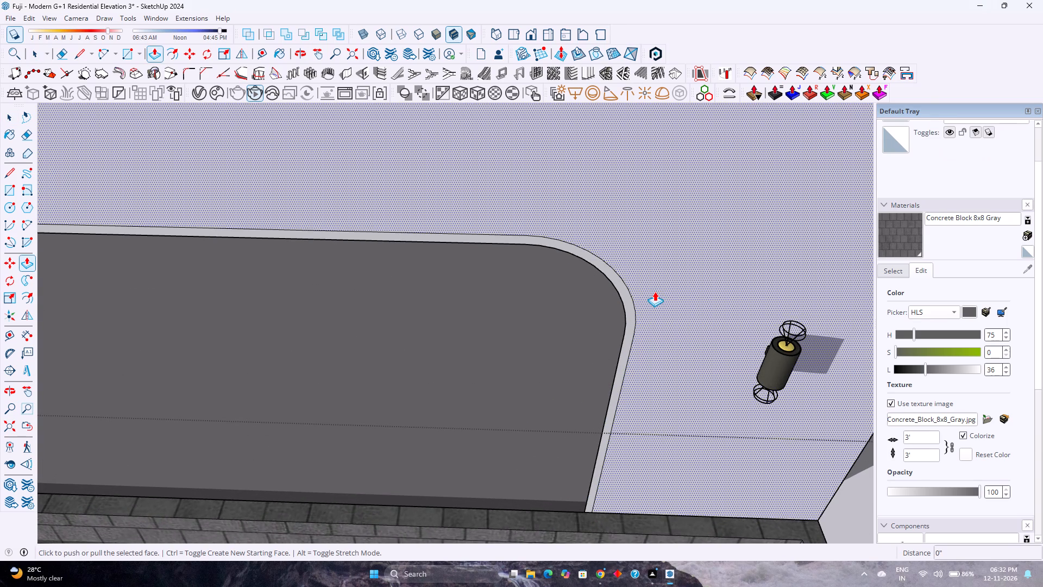
pyautogui.hotkey('ctrl', 'z')
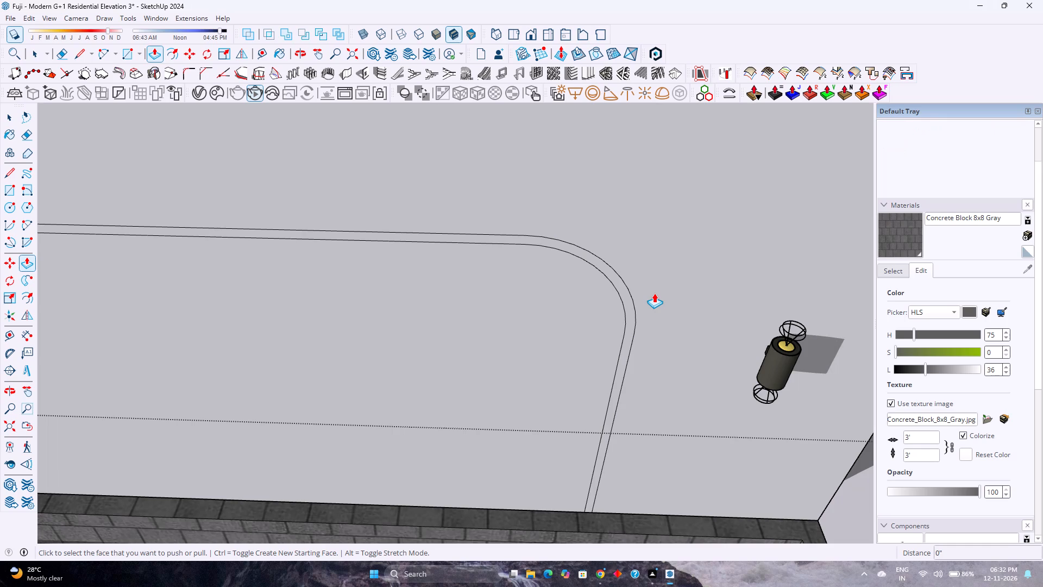
pyautogui.press('space')
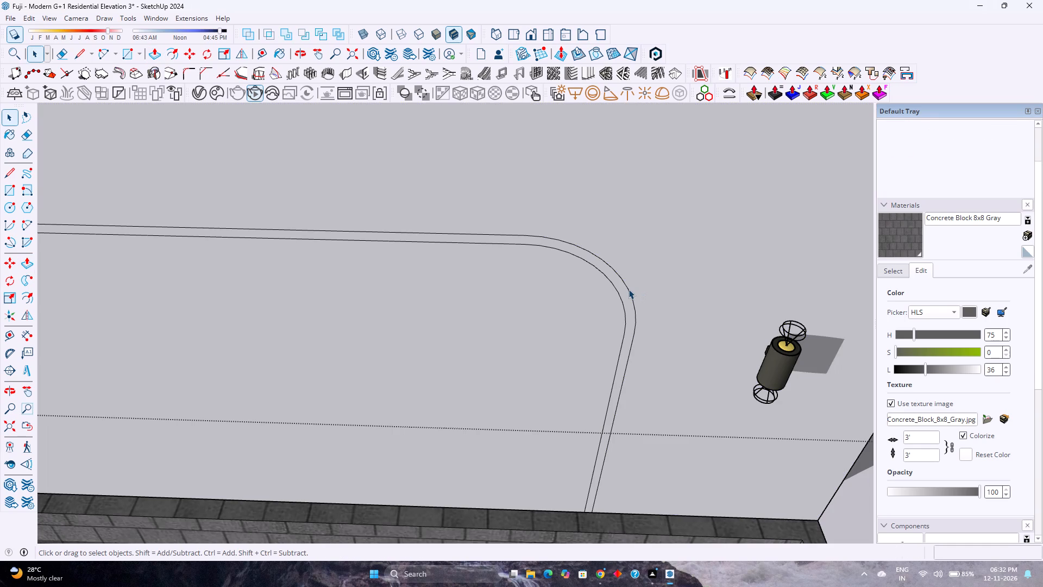
# Try 180 segments on the outline's inner corner arc farthest from the gate, and set it to 80 segments.
pyautogui.click(629, 289)
pyautogui.scroll(6, 960, 154)
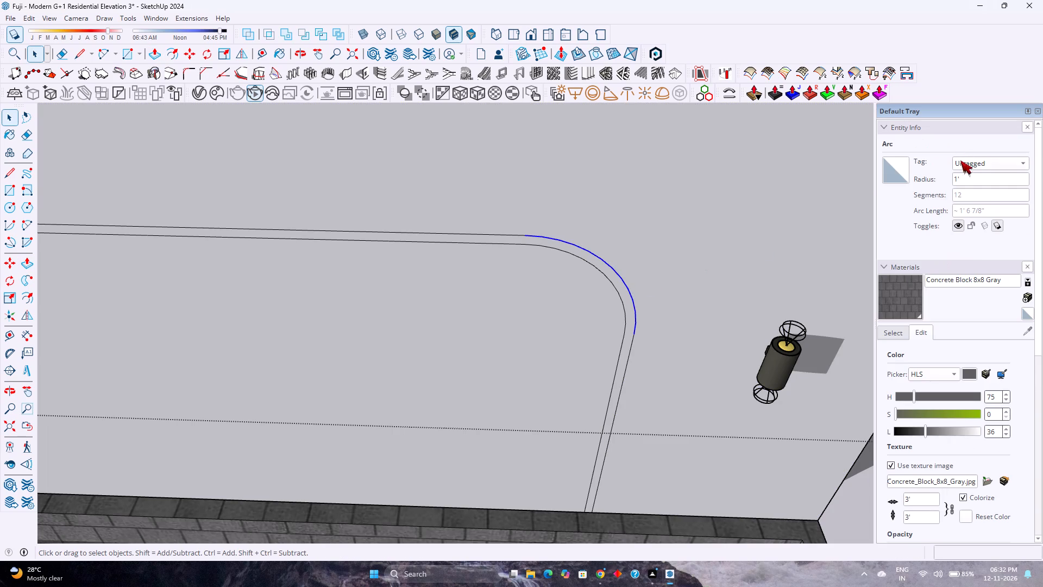
pyautogui.click(618, 291)
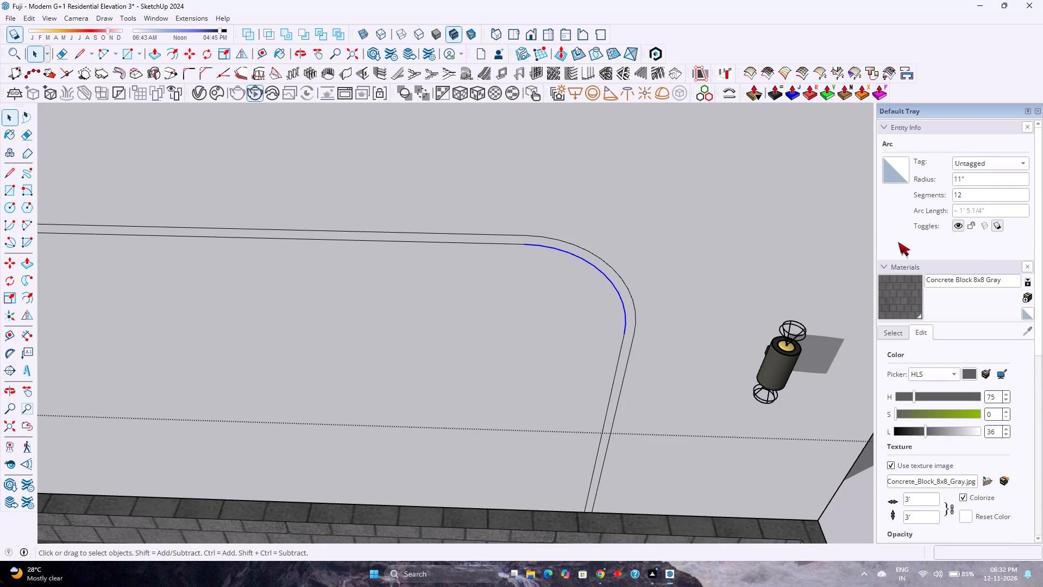
pyautogui.doubleClick(969, 199)
pyautogui.write('18')
pyautogui.press('0')
pyautogui.press('Return')
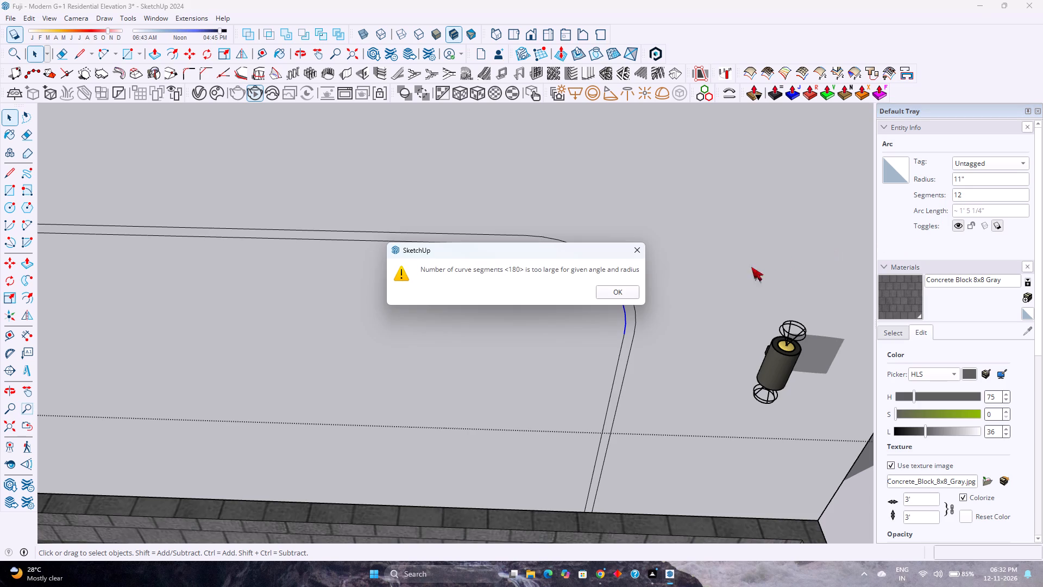
pyautogui.click(611, 293)
pyautogui.doubleClick(973, 196)
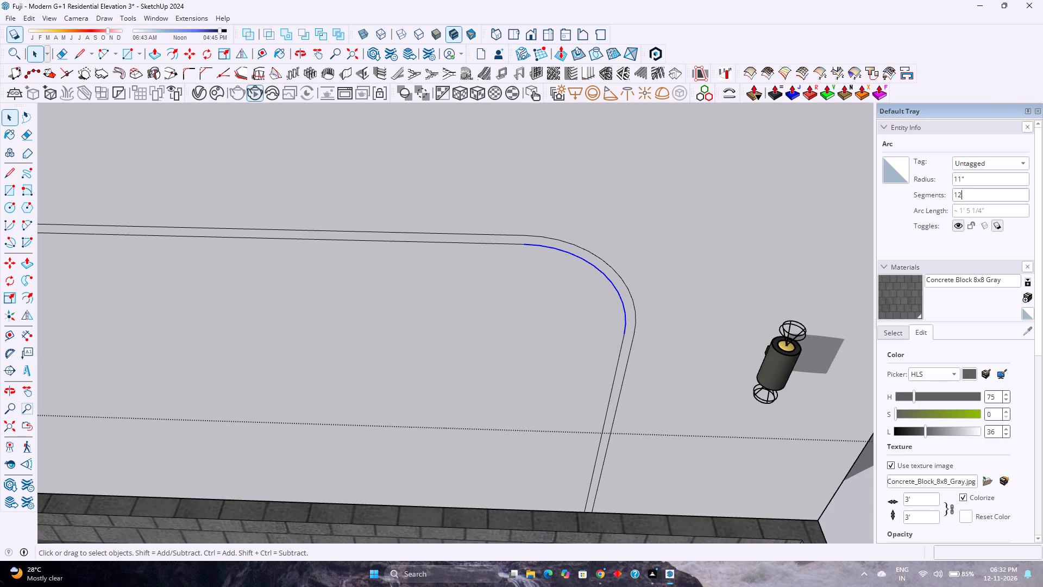
pyautogui.write('80')
pyautogui.press('Return')
# Set the outline's inner corner arc nearest the gate to 80 segments.
pyautogui.scroll(-13, 671, 247)
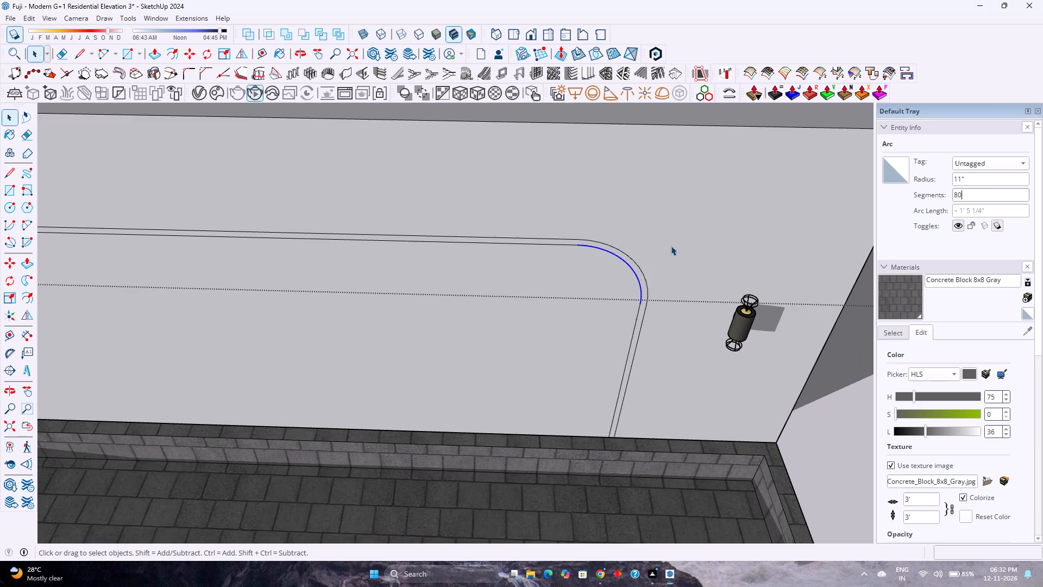
pyautogui.scroll(-12, 671, 246)
pyautogui.scroll(5, 189, 256)
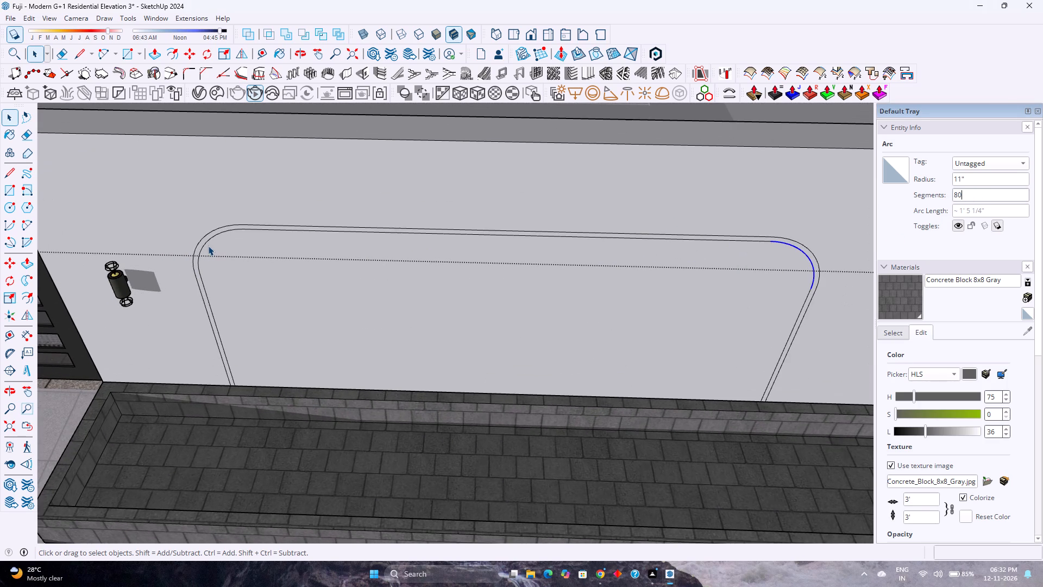
pyautogui.click(208, 241)
pyautogui.doubleClick(966, 193)
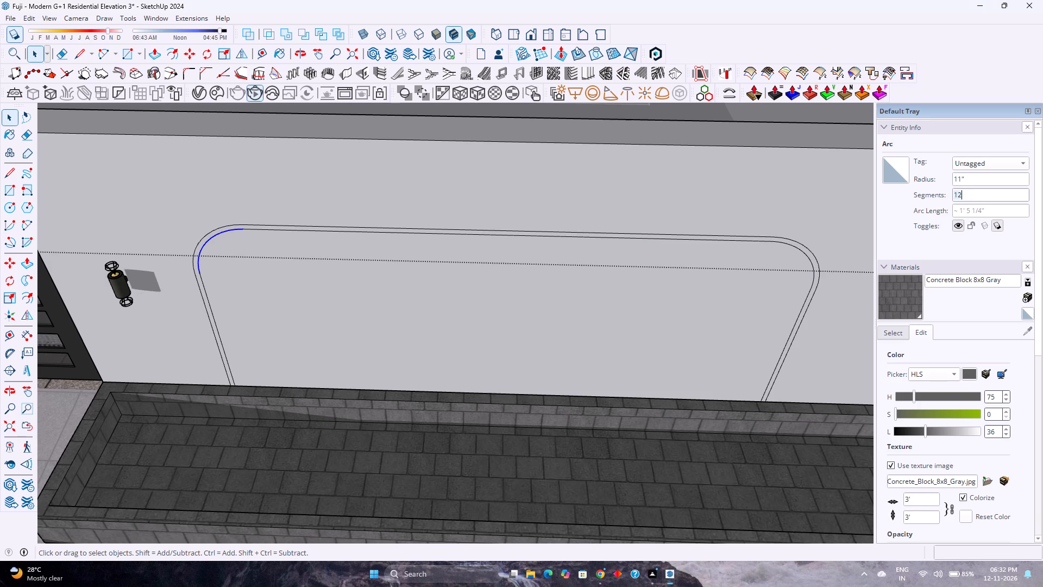
pyautogui.write('80')
pyautogui.press('Return')
# Delete the large face inside the inner outline to open the boundary wall's recess.
pyautogui.click(739, 308)
pyautogui.press('Delete')
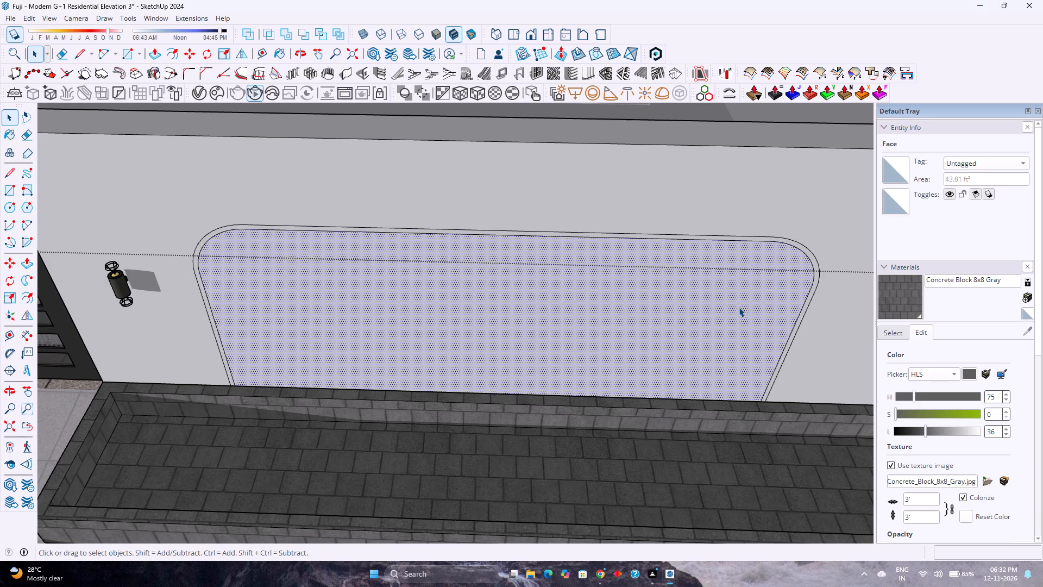
# Push/Pull the thin border face around the recess inward by 1".
pyautogui.scroll(10, 812, 259)
pyautogui.middleClick(734, 452)
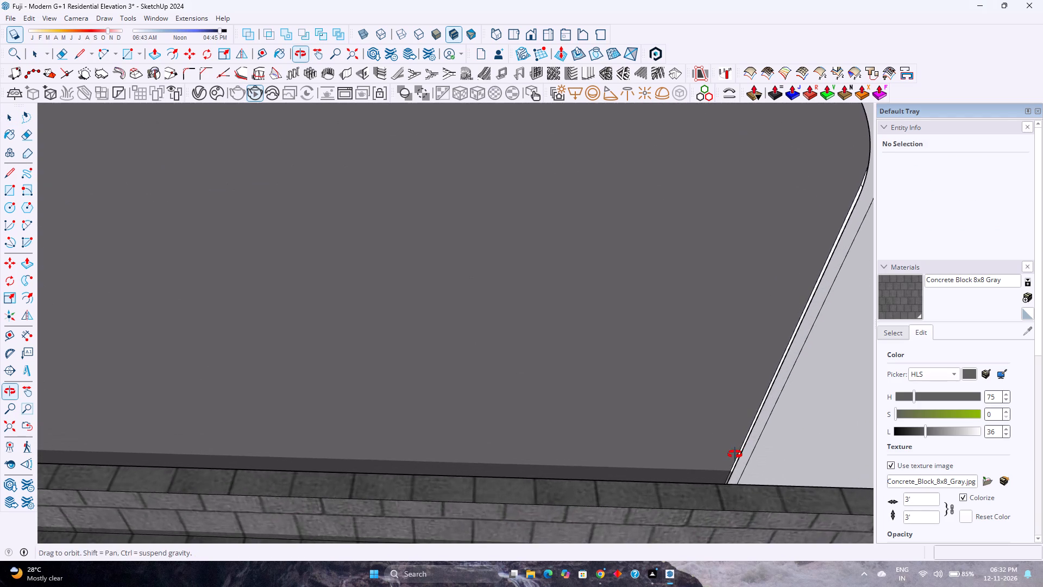
pyautogui.scroll(-5, 735, 454)
pyautogui.scroll(9, 782, 263)
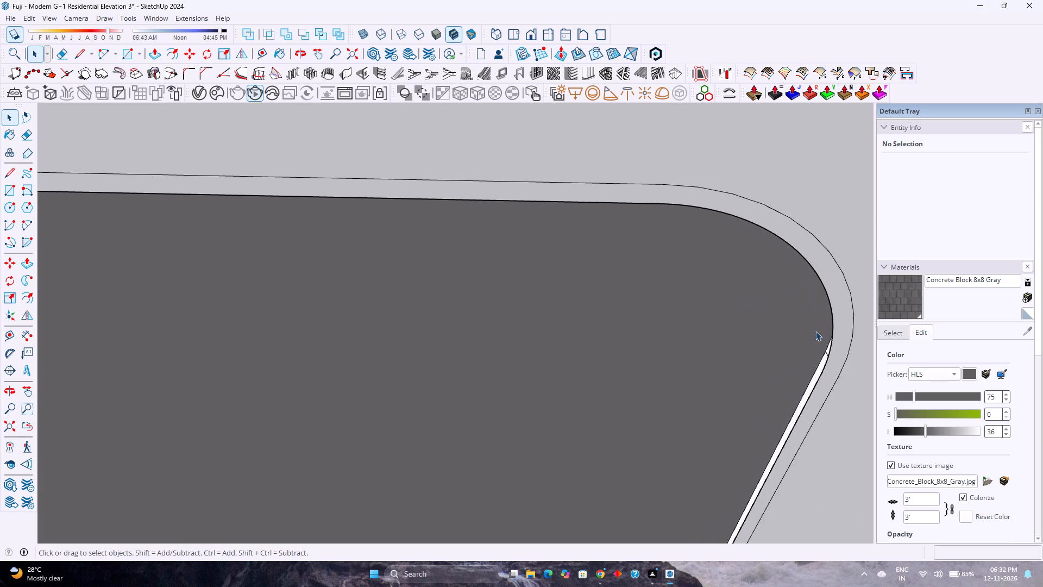
pyautogui.press('p')
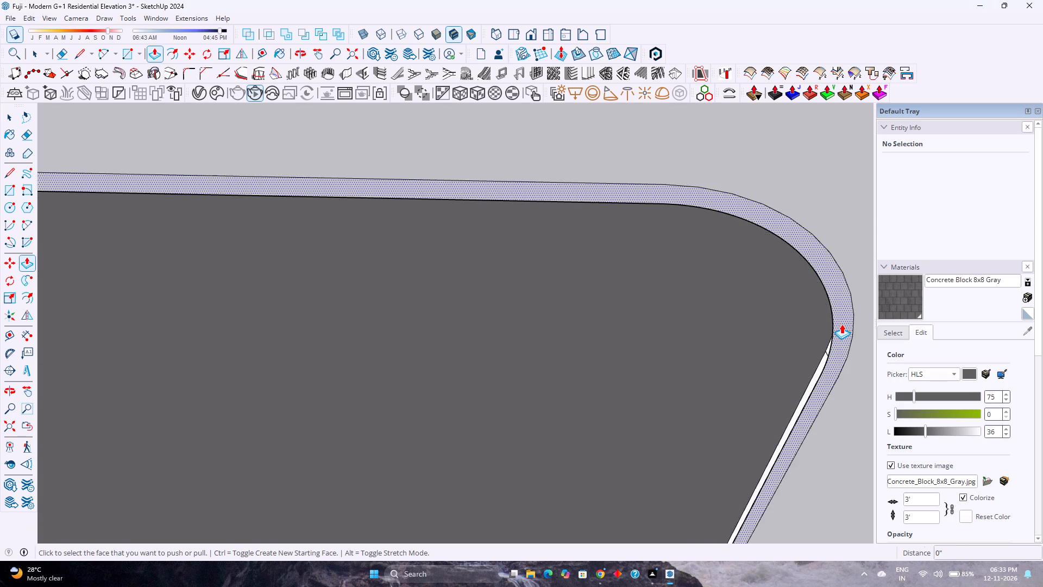
pyautogui.click(842, 324)
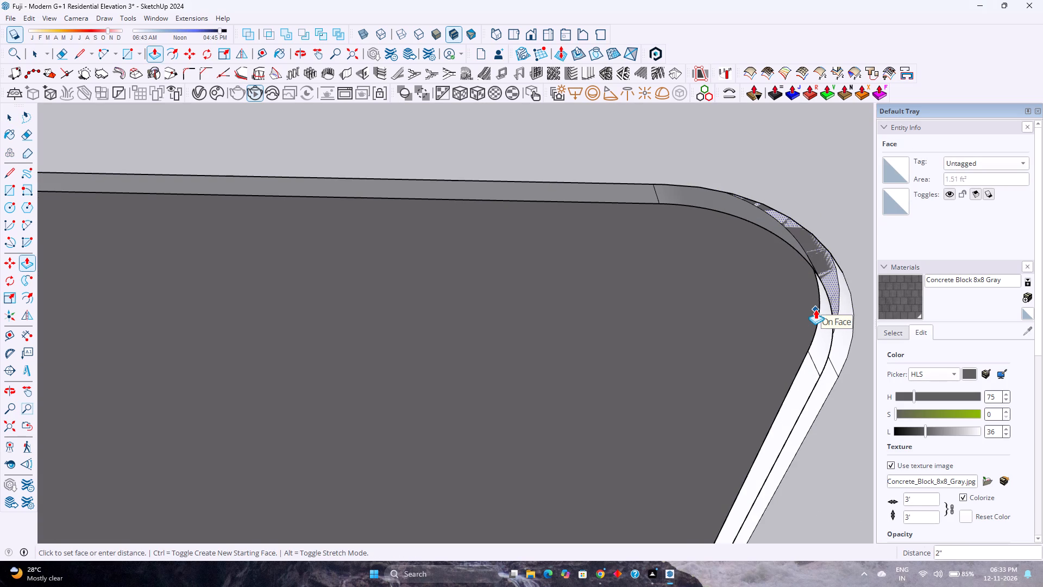
pyautogui.press('1')
pyautogui.press('Return')
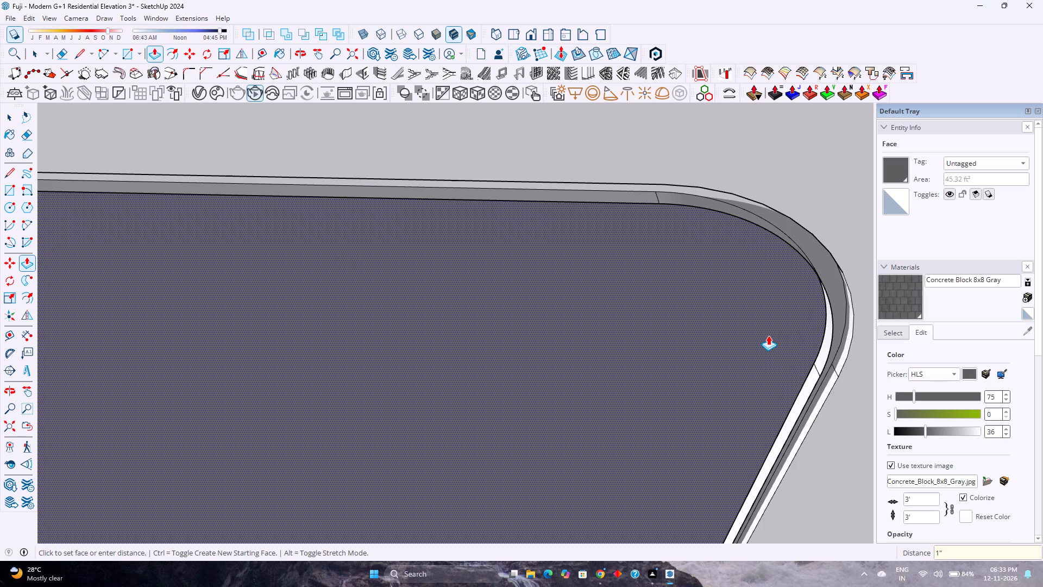
pyautogui.scroll(-4, 768, 335)
pyautogui.press('space')
# Select the recess's front outline, including both corner arcs, and offset it inward by 1".
pyautogui.scroll(-5, 768, 335)
pyautogui.scroll(2, 808, 323)
pyautogui.moveTo(808, 324); pyautogui.dragTo(714, 258, button='middle')
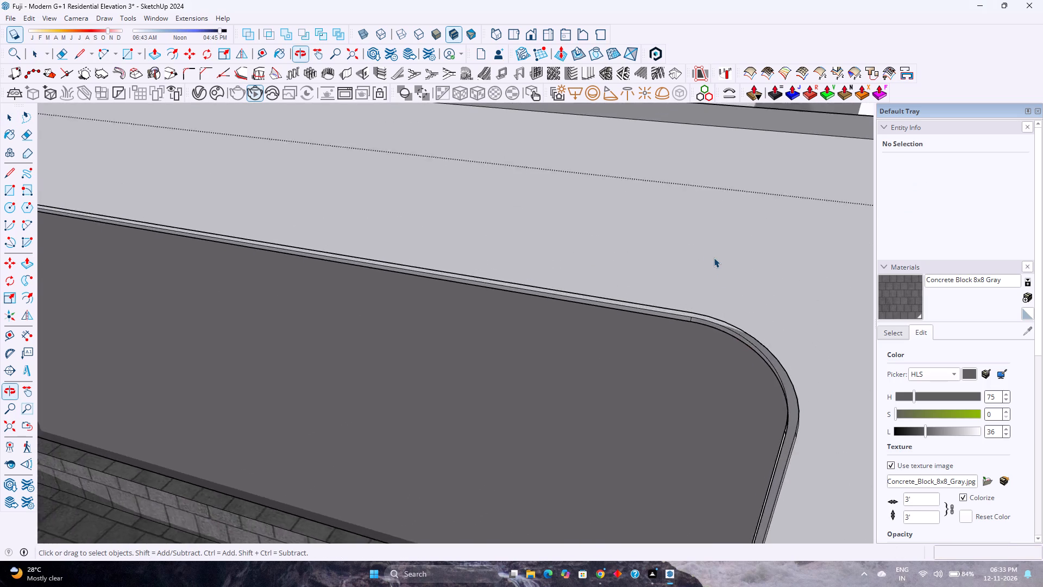
pyautogui.scroll(-4, 714, 258)
pyautogui.scroll(1, 755, 460)
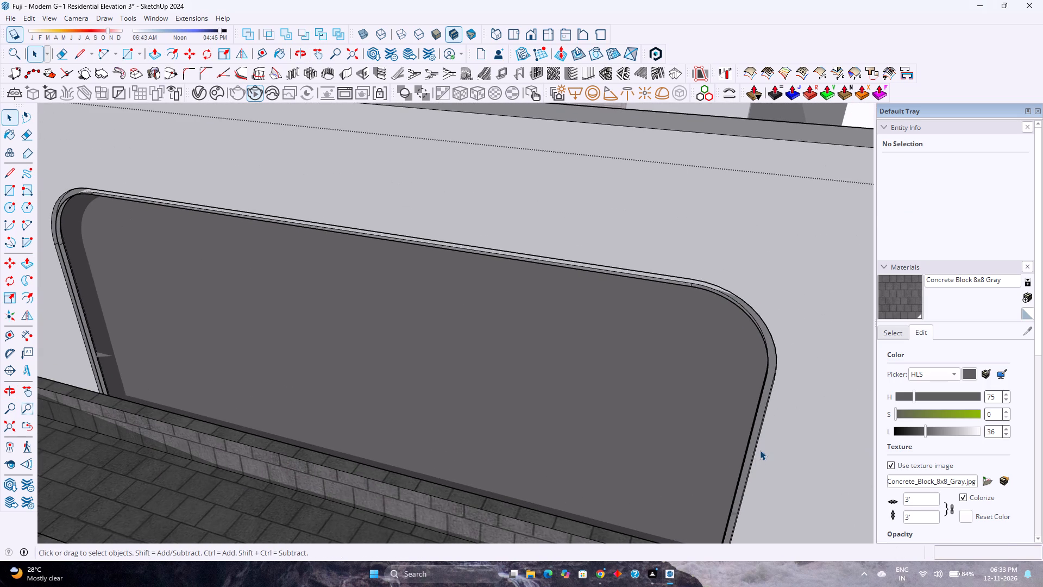
pyautogui.keyDown('shift'); pyautogui.moveTo(655, 449); pyautogui.dragTo(726, 439, button='middle'); pyautogui.keyUp('shift')
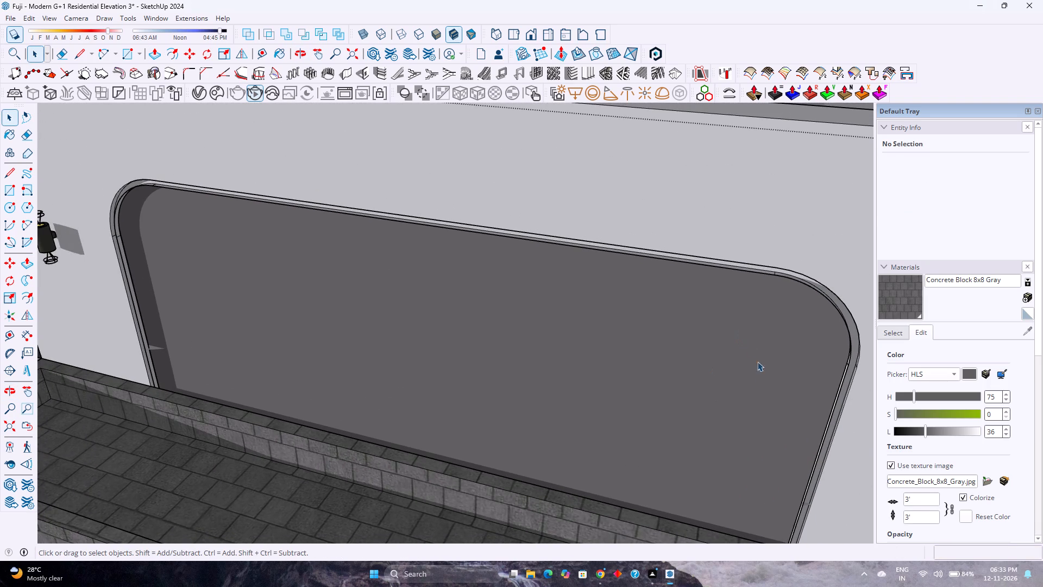
pyautogui.moveTo(797, 506); pyautogui.dragTo(738, 432, button='middle')
pyautogui.middleClick(737, 431)
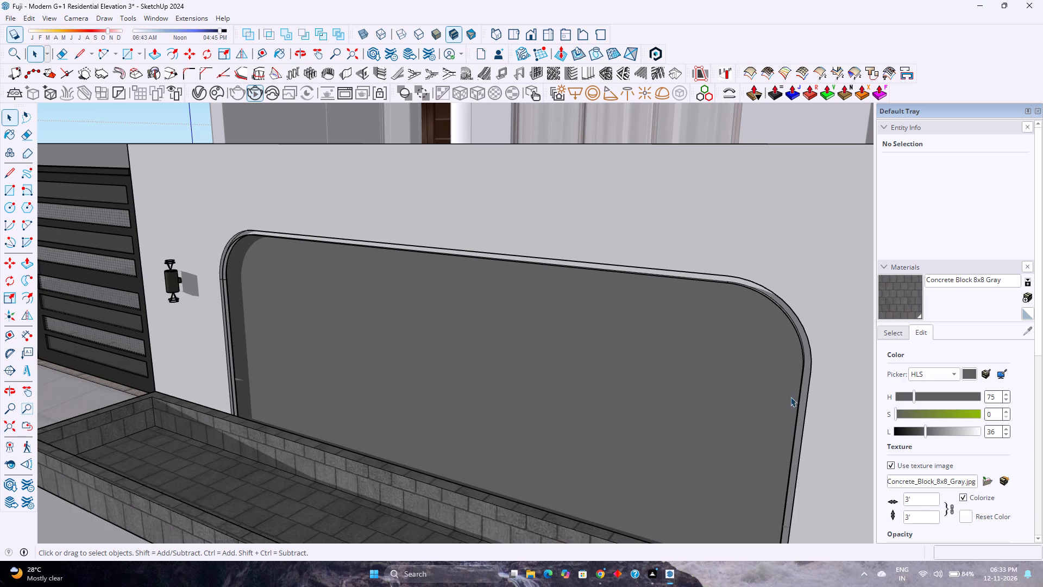
pyautogui.click(806, 419)
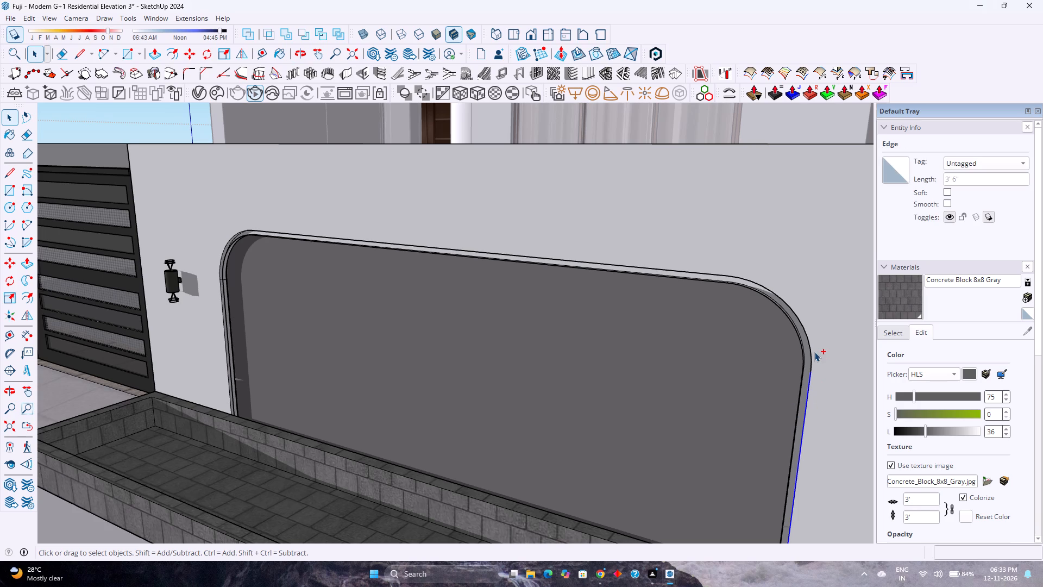
pyautogui.keyDown('ctrl'); pyautogui.click(812, 353); pyautogui.keyUp('ctrl')
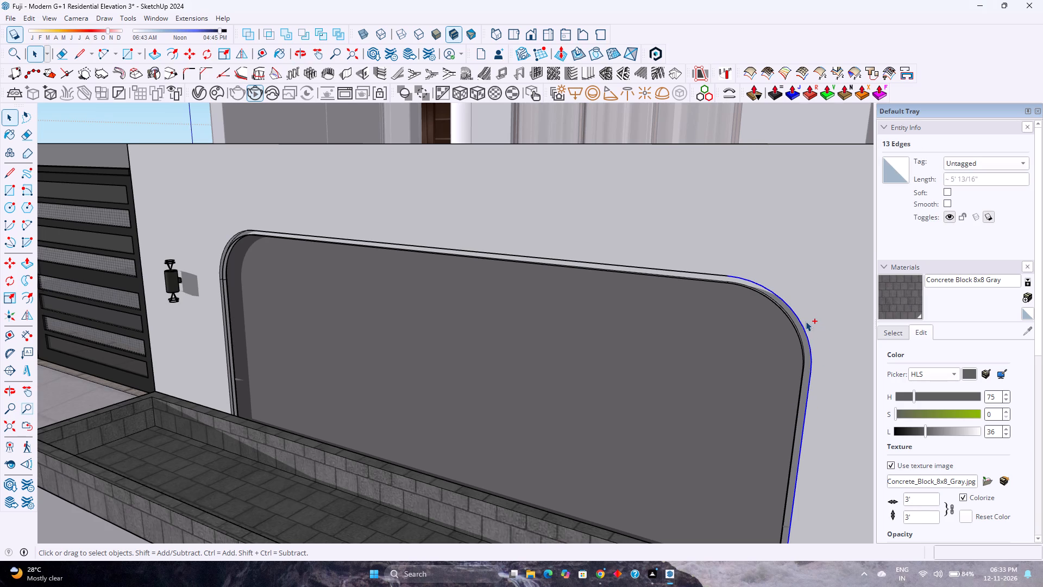
pyautogui.keyDown('ctrl'); pyautogui.click(700, 273); pyautogui.keyUp('ctrl')
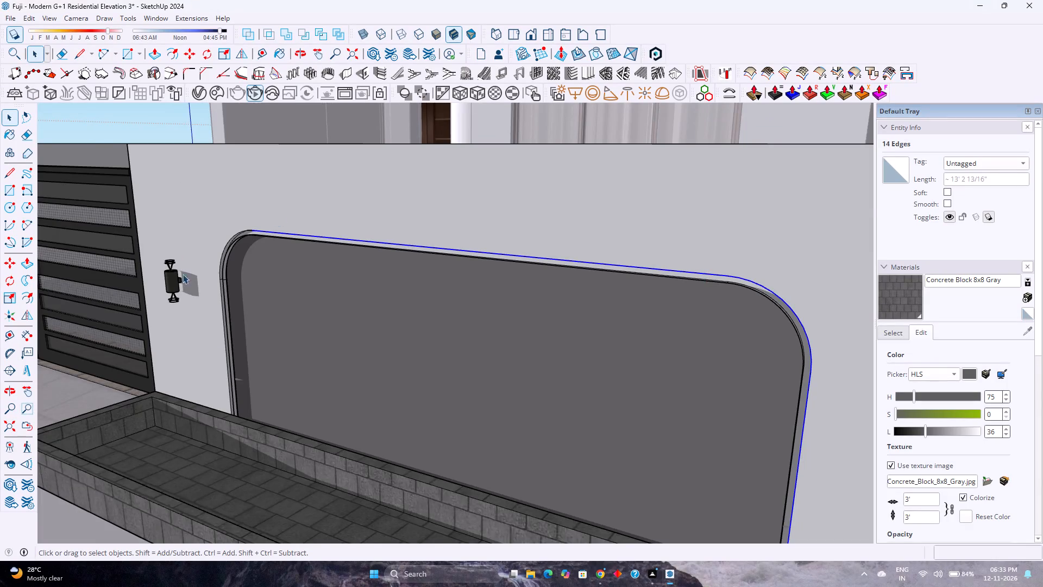
pyautogui.scroll(6, 235, 352)
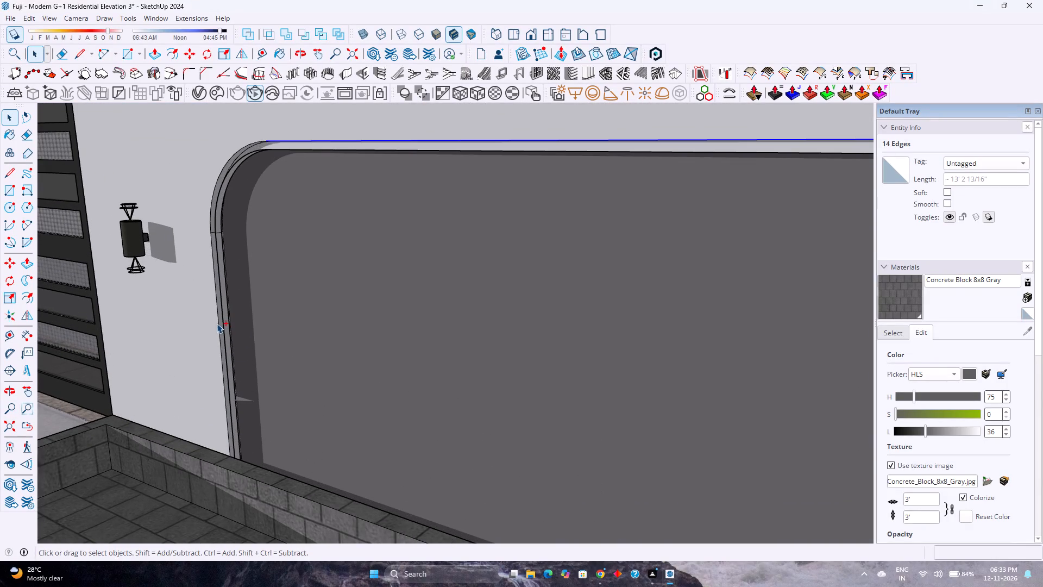
pyautogui.keyDown('ctrl'); pyautogui.click(218, 320); pyautogui.keyUp('ctrl')
pyautogui.keyDown('ctrl'); pyautogui.click(210, 207); pyautogui.keyUp('ctrl')
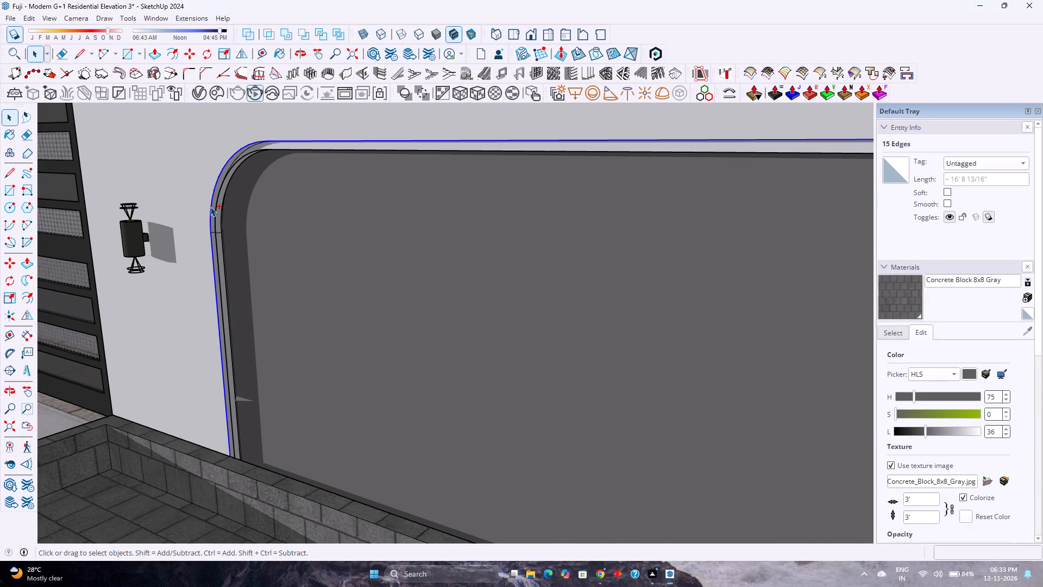
pyautogui.click(177, 58)
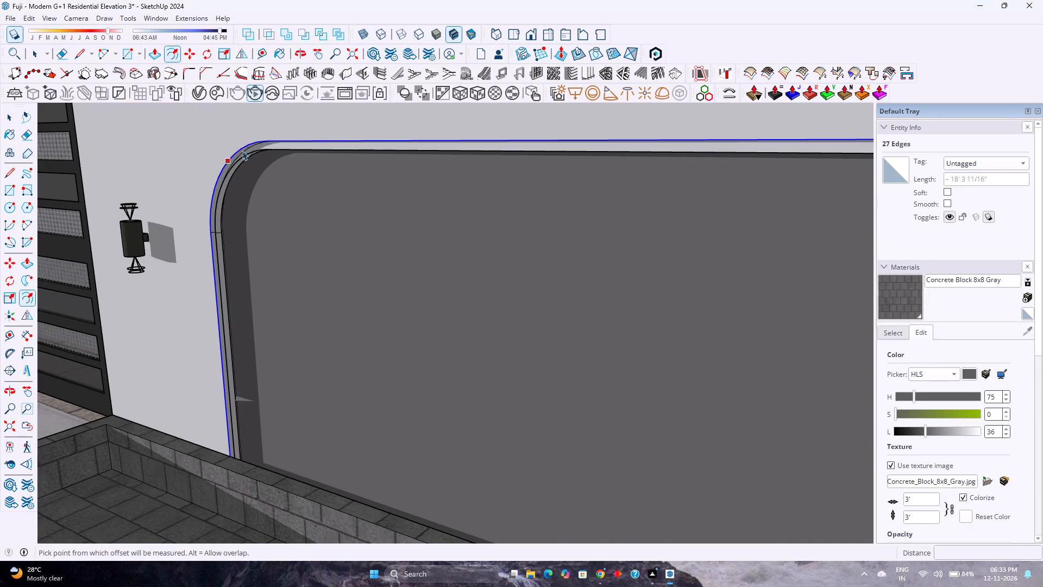
pyautogui.click(318, 145)
pyautogui.click(318, 148)
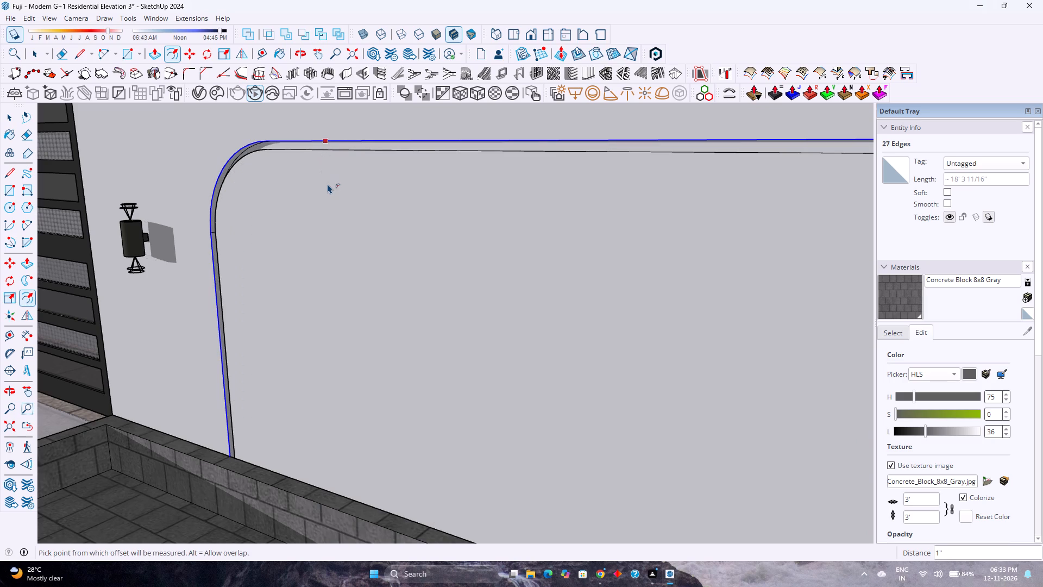
# Offset the new recess face outward onto the outer outline to close the thin border around it.
pyautogui.press('Escape')
pyautogui.click(337, 179)
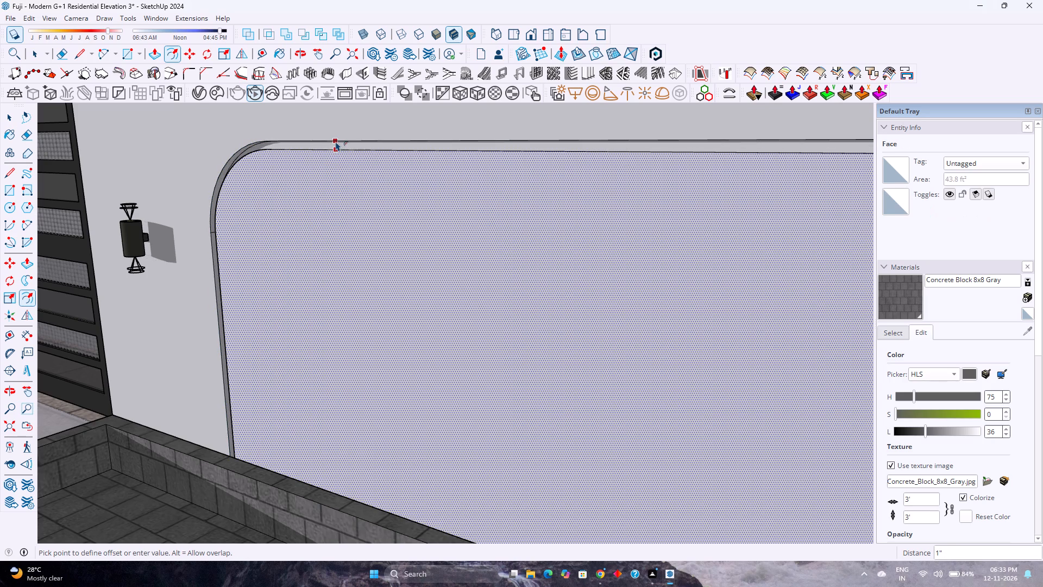
pyautogui.click(336, 141)
pyautogui.press('space')
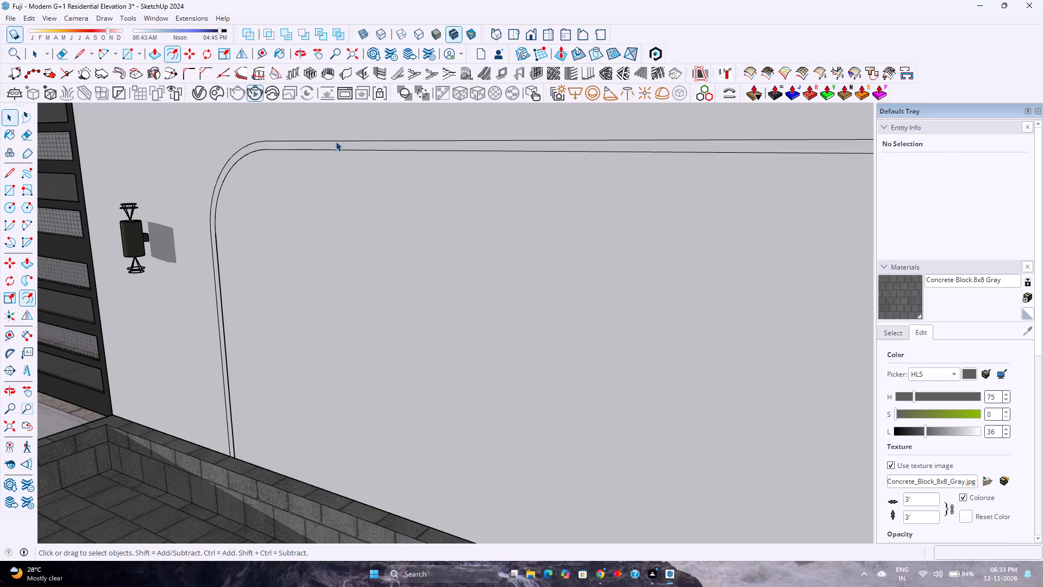
# Delete the inner outline's two side edges and top edge, and try selecting its corner arc farthest from the gate.
pyautogui.click(216, 240)
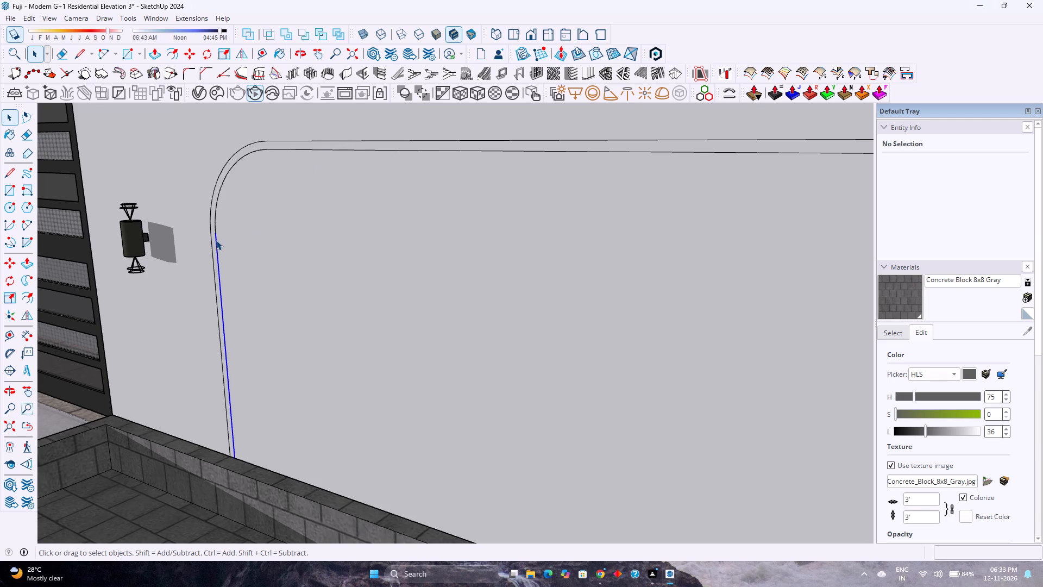
pyautogui.press('Delete')
pyautogui.scroll(-4, 244, 267)
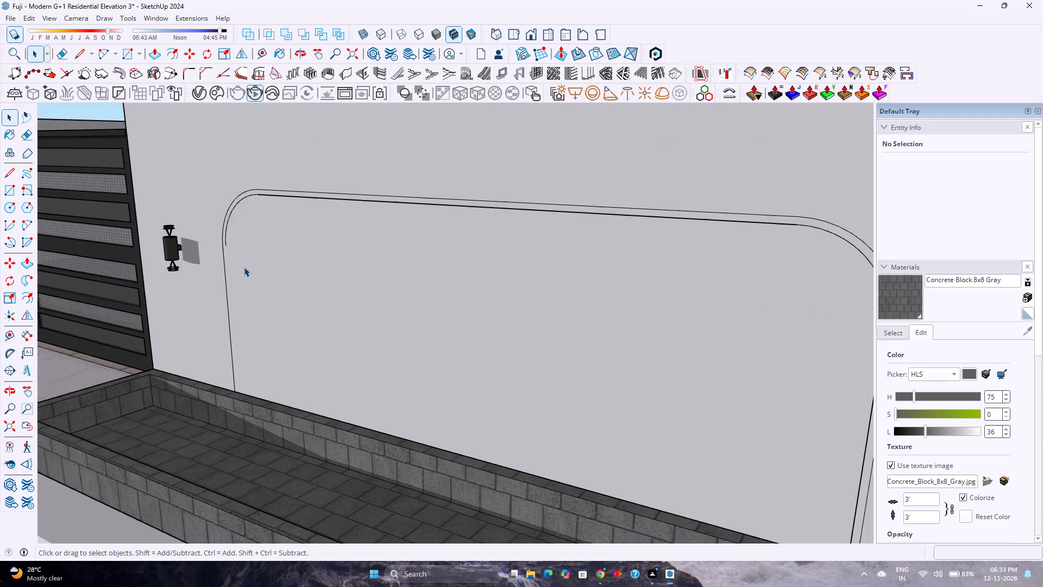
pyautogui.scroll(-5, 244, 267)
pyautogui.moveTo(280, 261); pyautogui.dragTo(288, 317, button='middle')
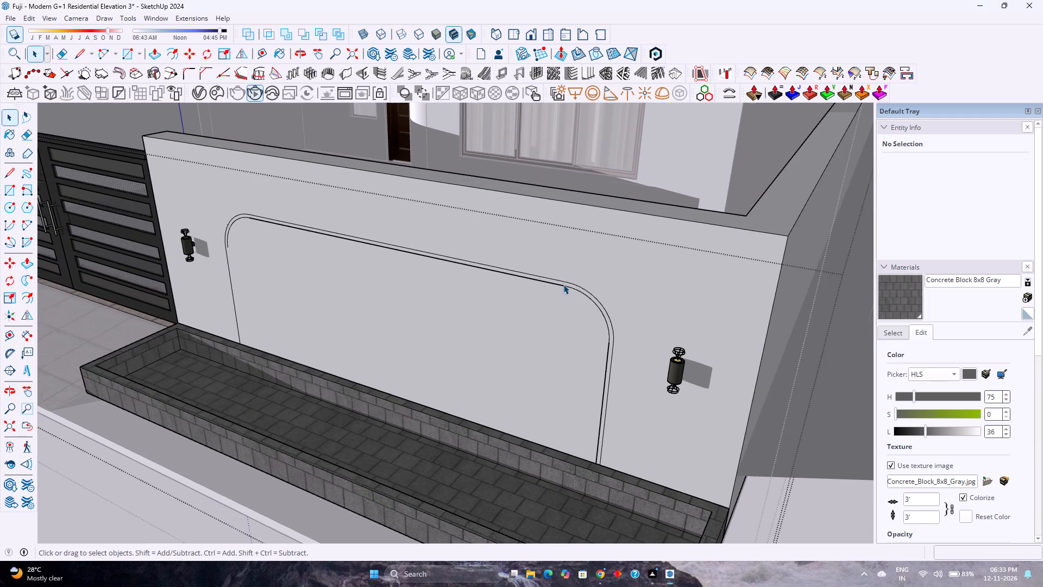
pyautogui.scroll(9, 563, 284)
pyautogui.click(563, 287)
pyautogui.press('Delete')
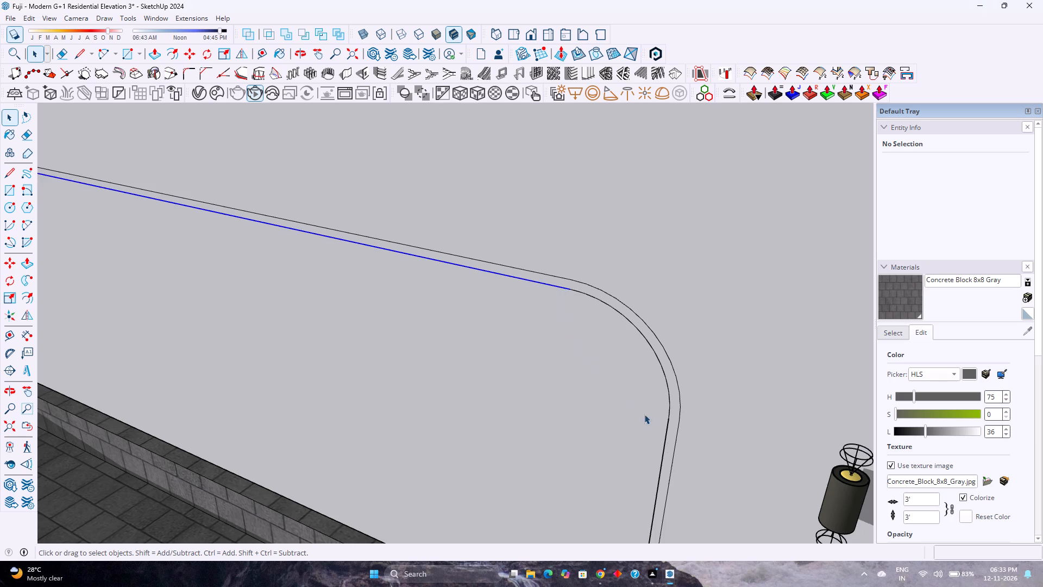
pyautogui.click(664, 448)
pyautogui.press('Delete')
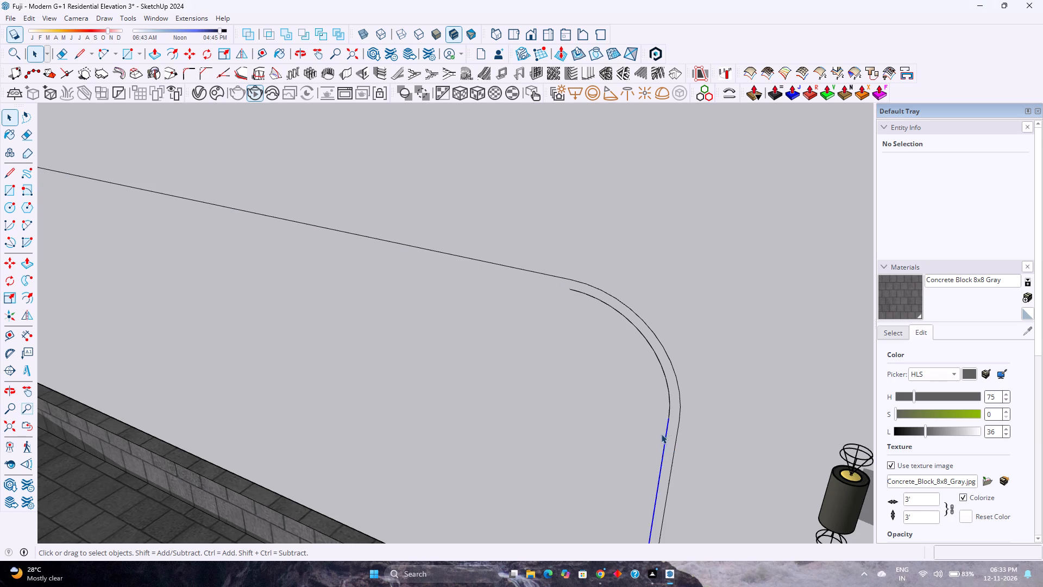
pyautogui.click(669, 390)
pyautogui.click(668, 393)
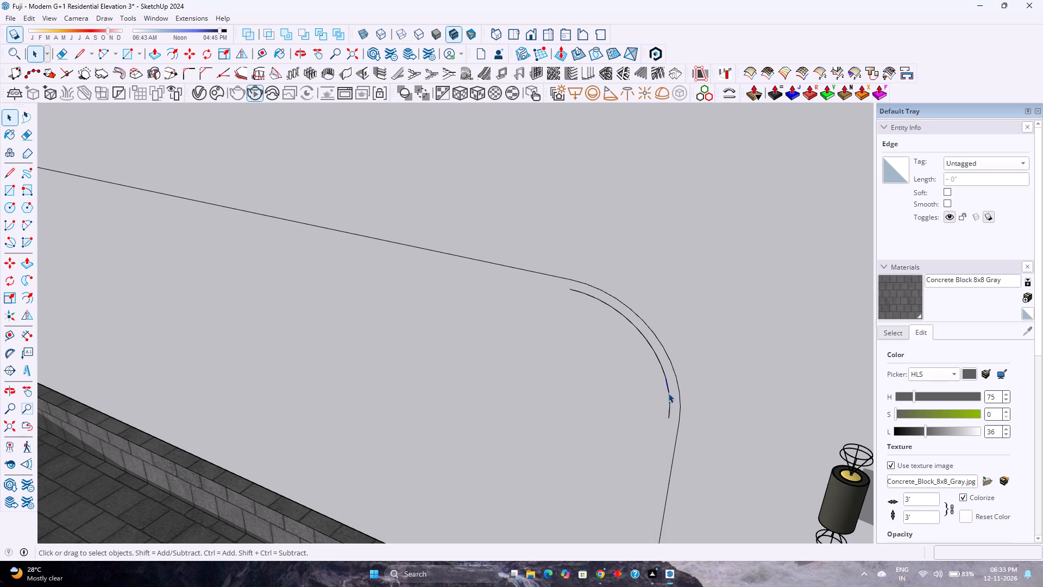
pyautogui.click(641, 404)
pyautogui.tripleClick(667, 383)
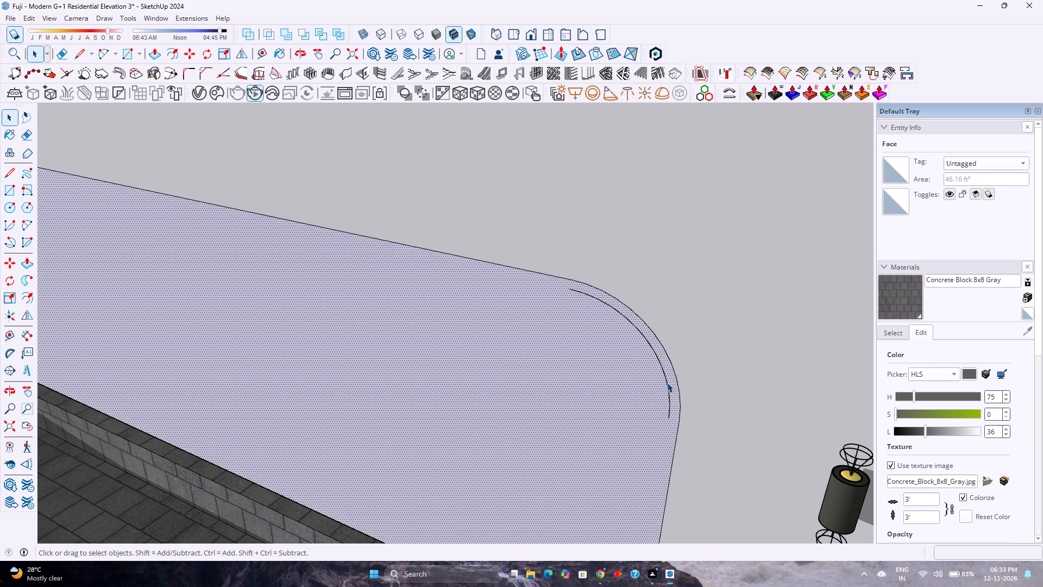
pyautogui.click(667, 385)
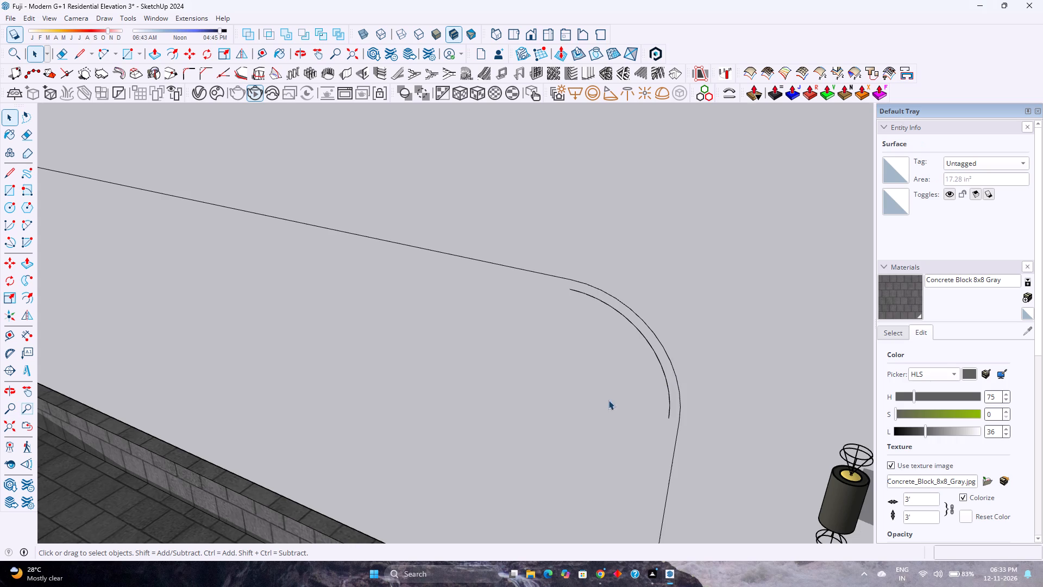
# Offset the recess face inward by about 1", matching the remaining inner corner arcs.
pyautogui.click(596, 402)
pyautogui.scroll(-7, 596, 402)
pyautogui.moveTo(468, 379); pyautogui.dragTo(521, 333, button='middle')
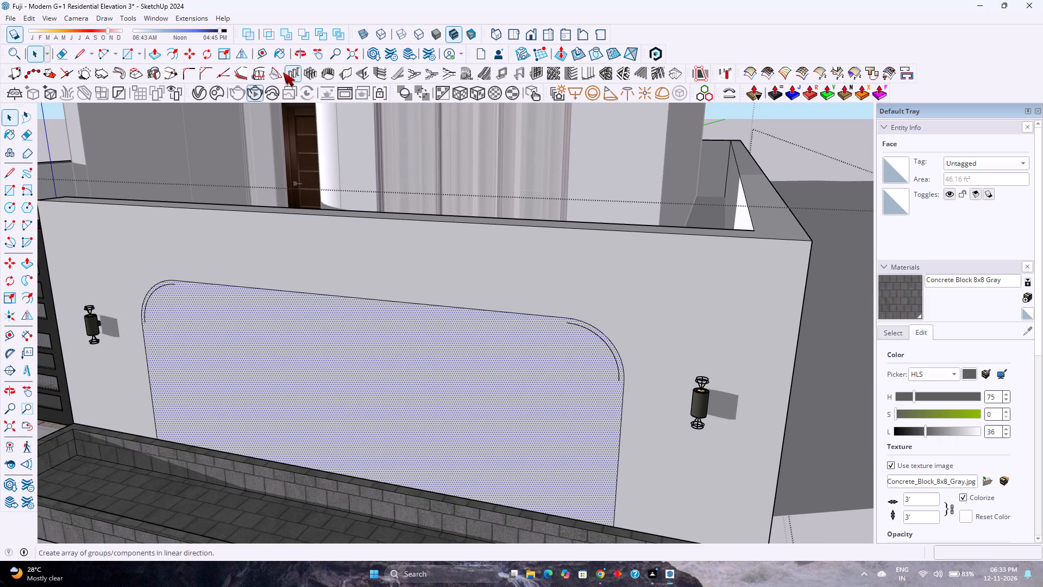
pyautogui.click(173, 52)
pyautogui.click(229, 292)
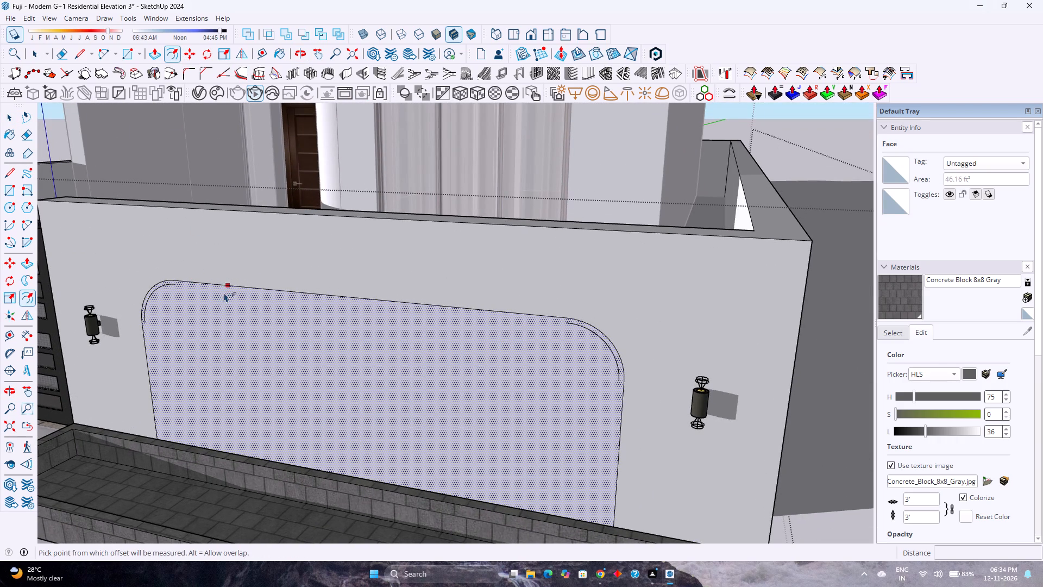
pyautogui.click(173, 285)
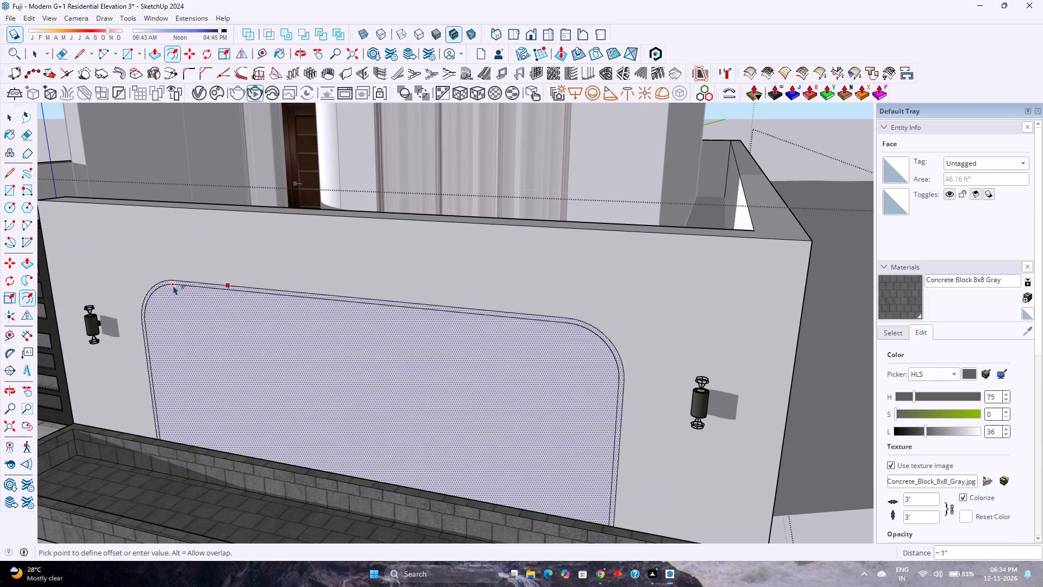
# Delete the large face inside the new inner outline to reopen the recess.
pyautogui.press('space')
pyautogui.click(204, 308)
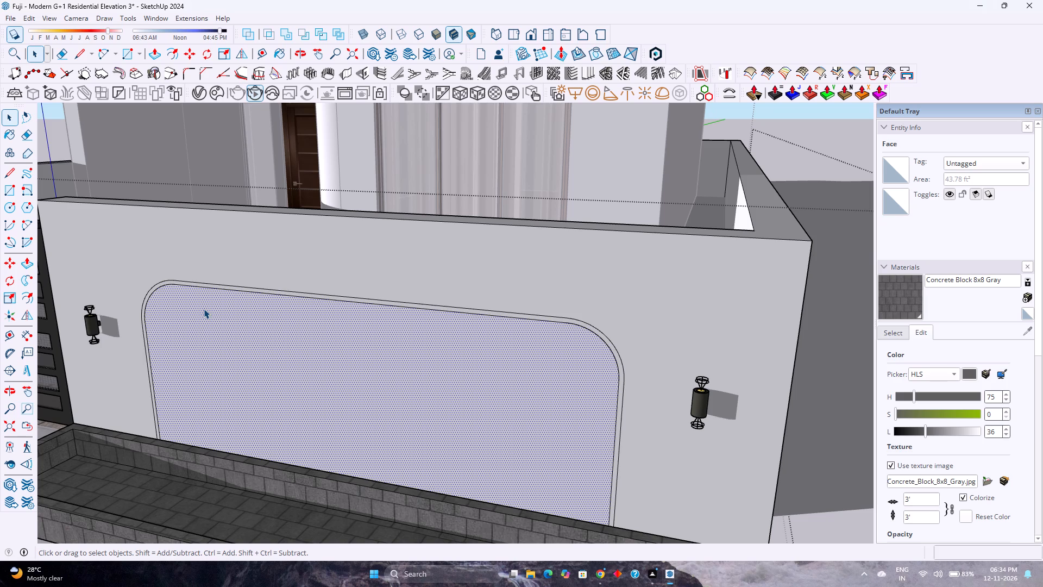
pyautogui.press('Delete')
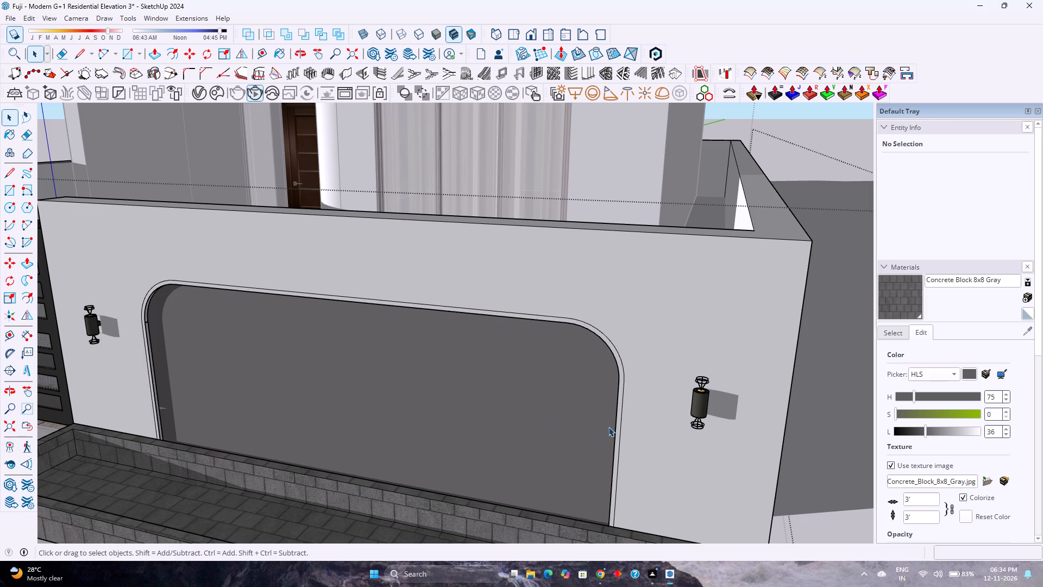
# Hide the concrete block planter group in front of the boundary wall.
pyautogui.scroll(7, 626, 374)
pyautogui.moveTo(604, 404); pyautogui.dragTo(839, 412, button='middle')
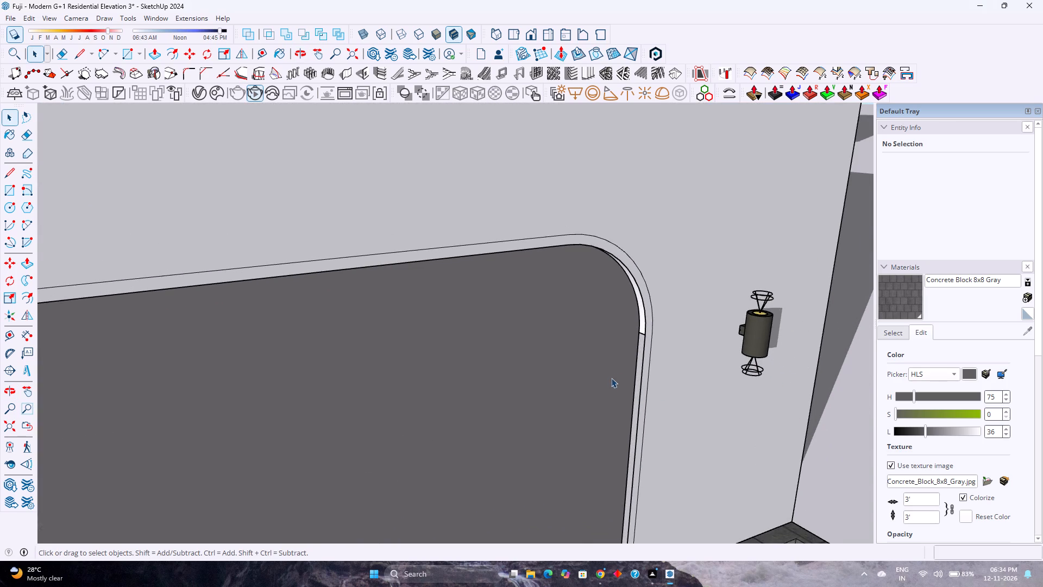
pyautogui.scroll(7, 649, 351)
pyautogui.moveTo(646, 349); pyautogui.dragTo(770, 325, button='middle')
pyautogui.middleClick(770, 325)
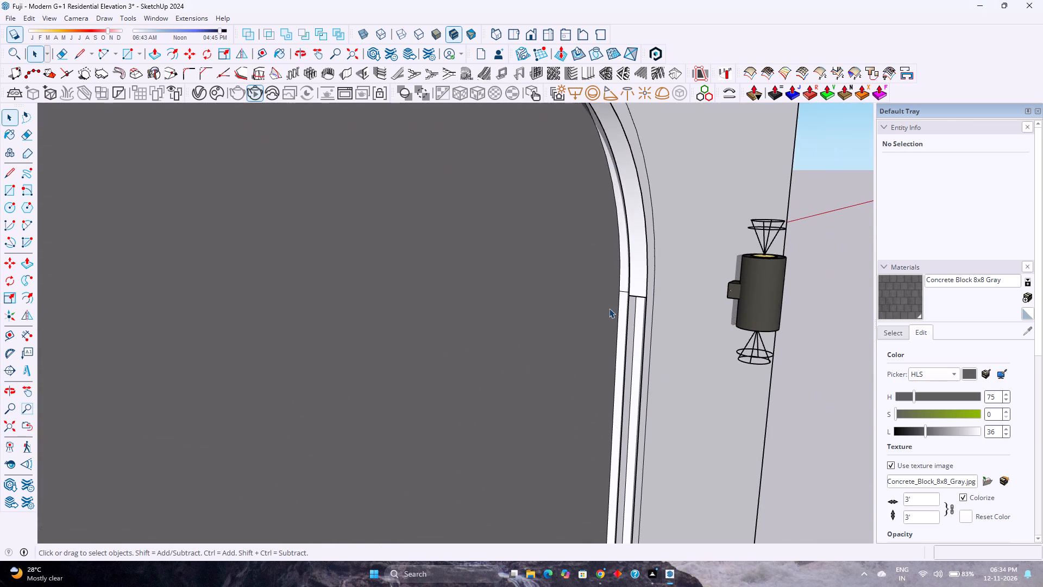
pyautogui.scroll(-18, 609, 308)
pyautogui.click(693, 453)
pyautogui.rightClick(693, 453)
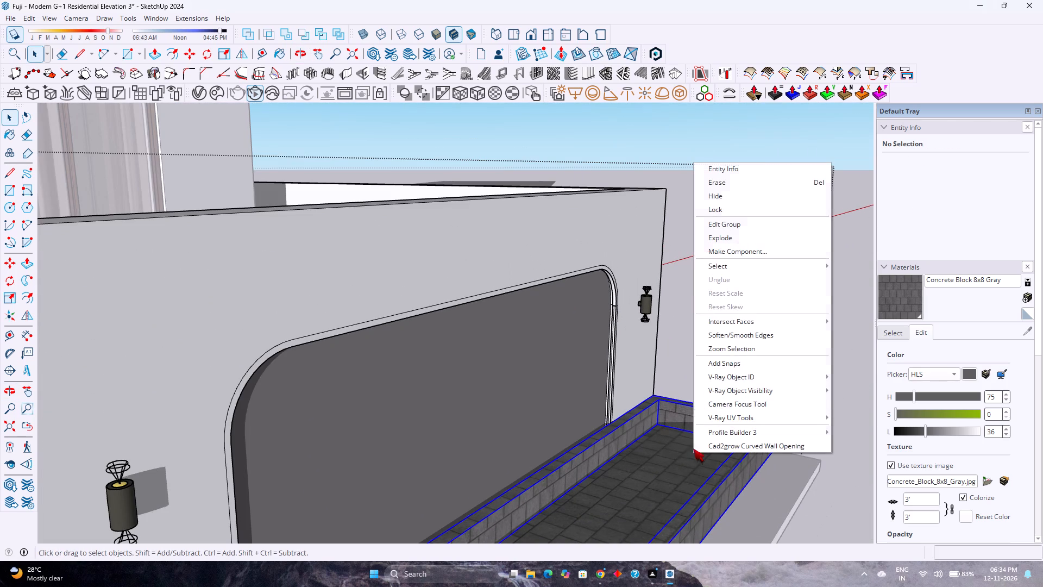
pyautogui.click(730, 197)
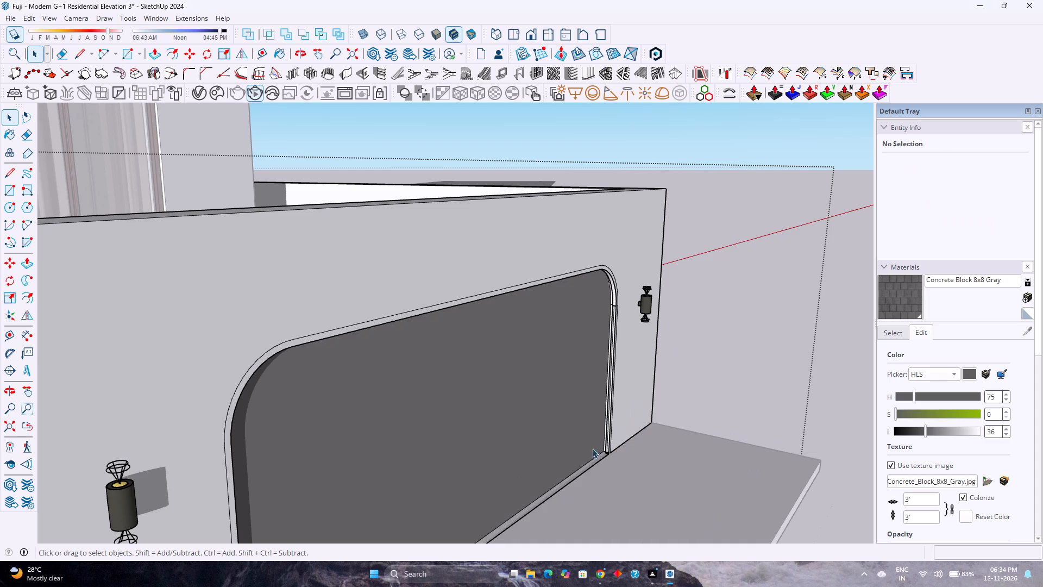
# Clear the recess's base by deleting its long bottom edges and the face spanning the opening.
pyautogui.keyDown('shift'); pyautogui.moveTo(561, 451); pyautogui.dragTo(571, 353, button='middle'); pyautogui.keyUp('shift')
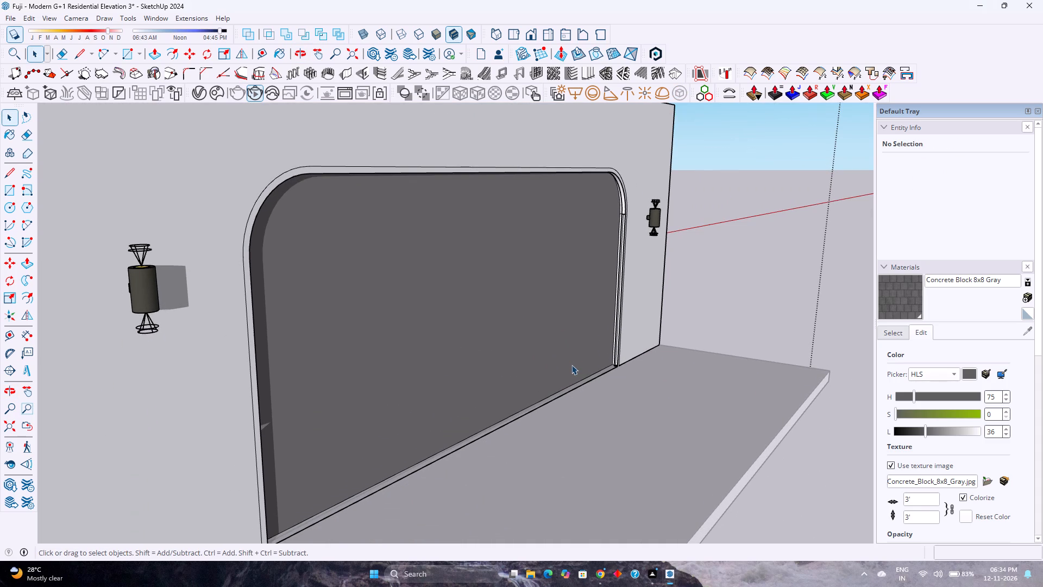
pyautogui.scroll(14, 590, 381)
pyautogui.click(615, 370)
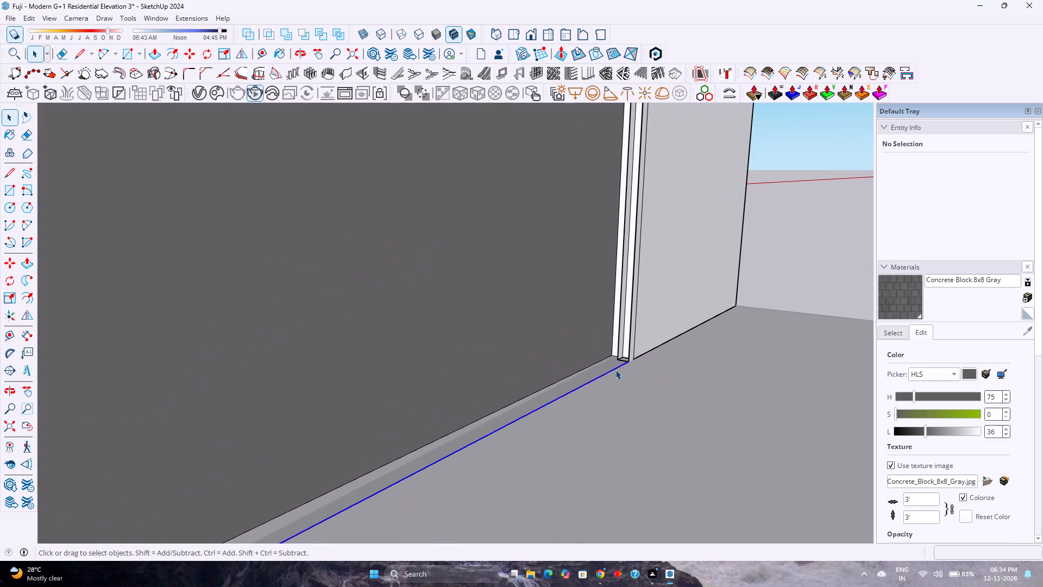
pyautogui.scroll(4, 615, 370)
pyautogui.press('Delete')
pyautogui.scroll(5, 615, 366)
pyautogui.scroll(-4, 615, 366)
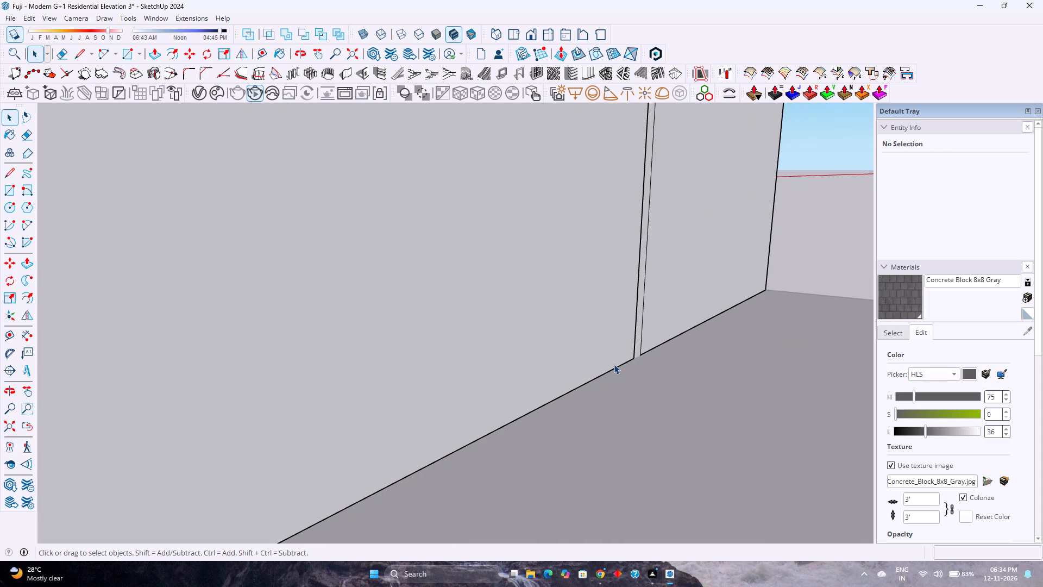
pyautogui.click(609, 359)
pyautogui.press('Delete')
pyautogui.scroll(3, 625, 361)
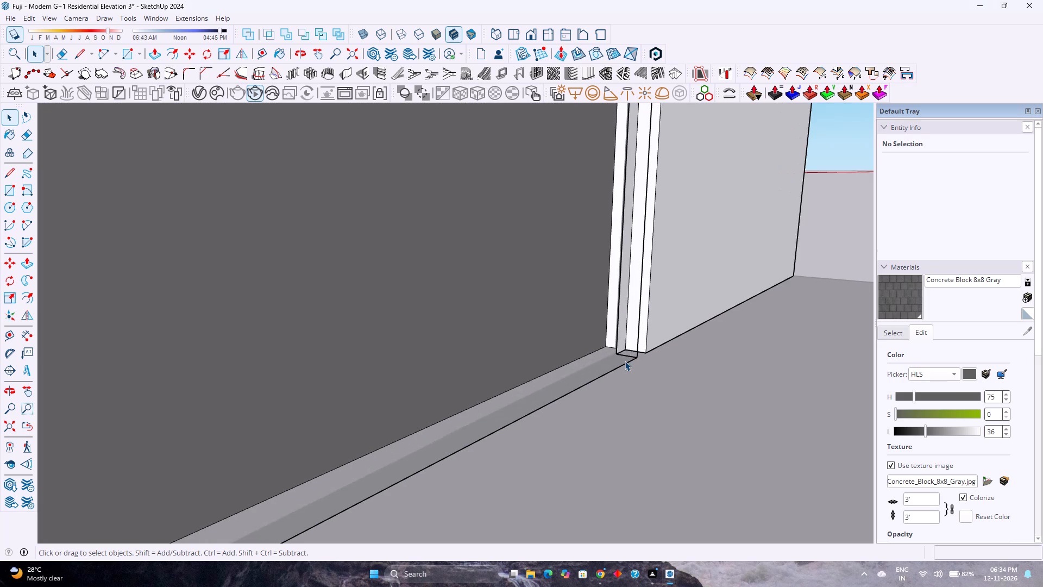
pyautogui.scroll(-2, 625, 361)
pyautogui.click(625, 361)
pyautogui.press('Delete')
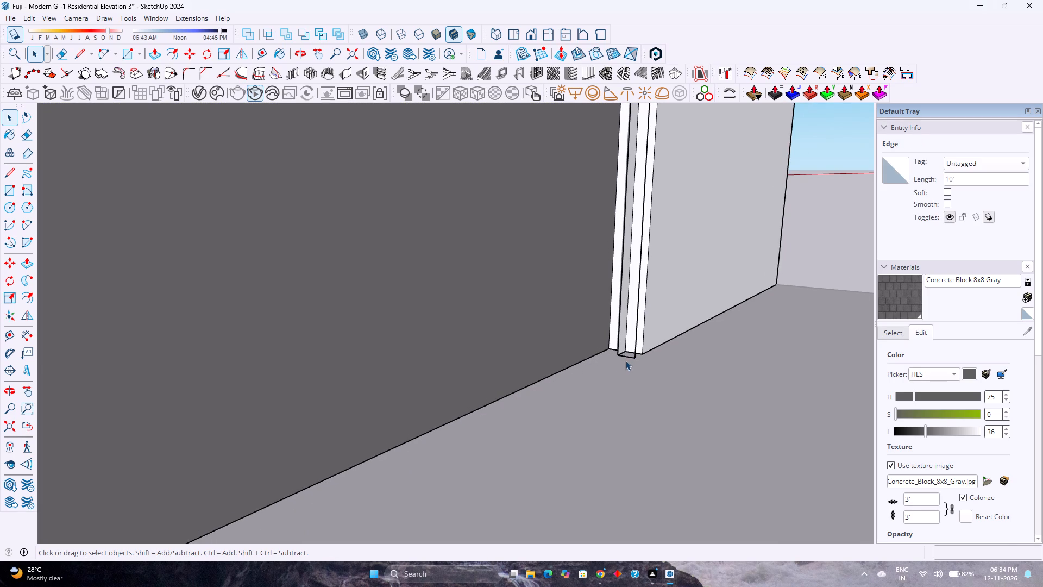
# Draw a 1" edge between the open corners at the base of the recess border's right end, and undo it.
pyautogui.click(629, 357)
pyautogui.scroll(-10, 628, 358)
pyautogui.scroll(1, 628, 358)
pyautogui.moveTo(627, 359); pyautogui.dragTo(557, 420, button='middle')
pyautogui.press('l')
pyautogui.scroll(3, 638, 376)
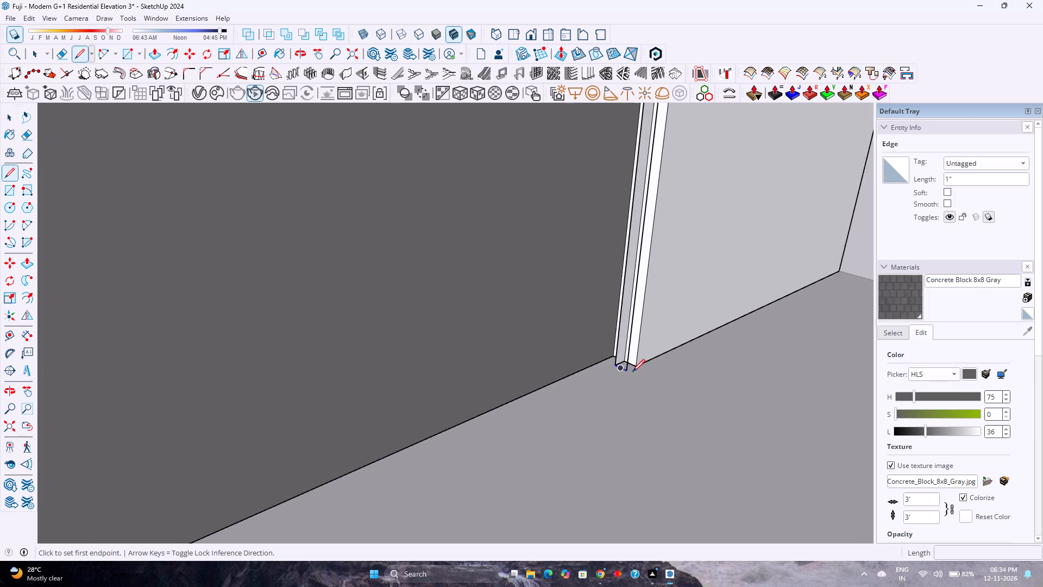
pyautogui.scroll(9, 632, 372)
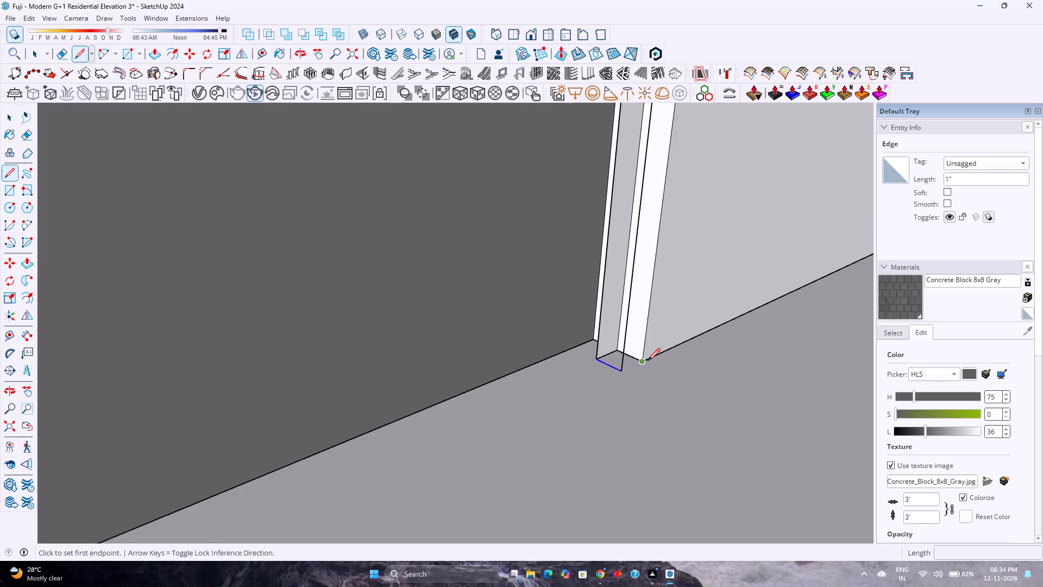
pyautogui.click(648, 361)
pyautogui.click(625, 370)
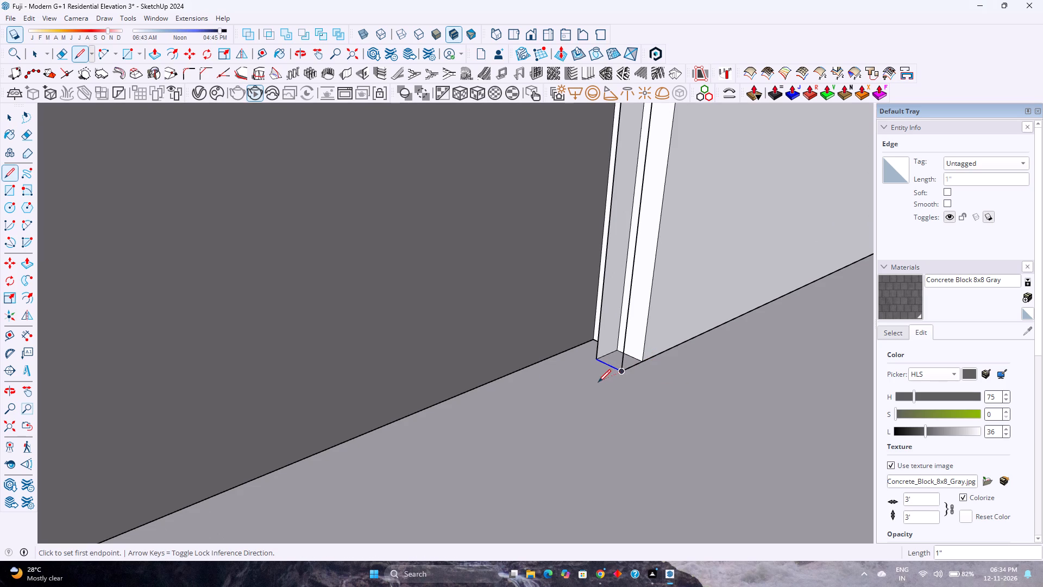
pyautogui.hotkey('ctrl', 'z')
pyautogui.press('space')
# Close the base of the recess border at both jambs with a 1" edge from the inner outline to the wall corner.
pyautogui.click(727, 291)
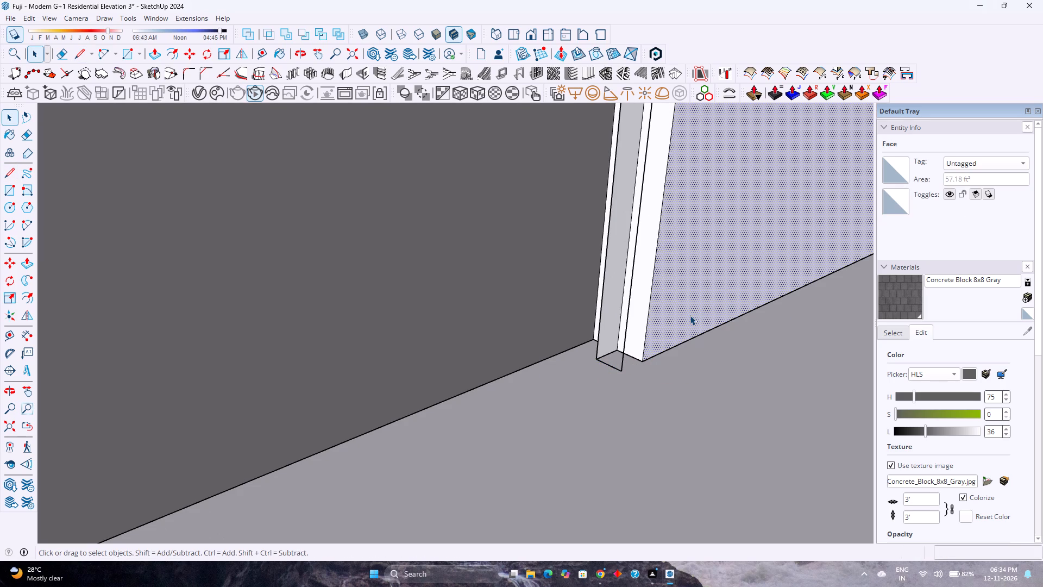
pyautogui.press('l')
pyautogui.scroll(9, 644, 366)
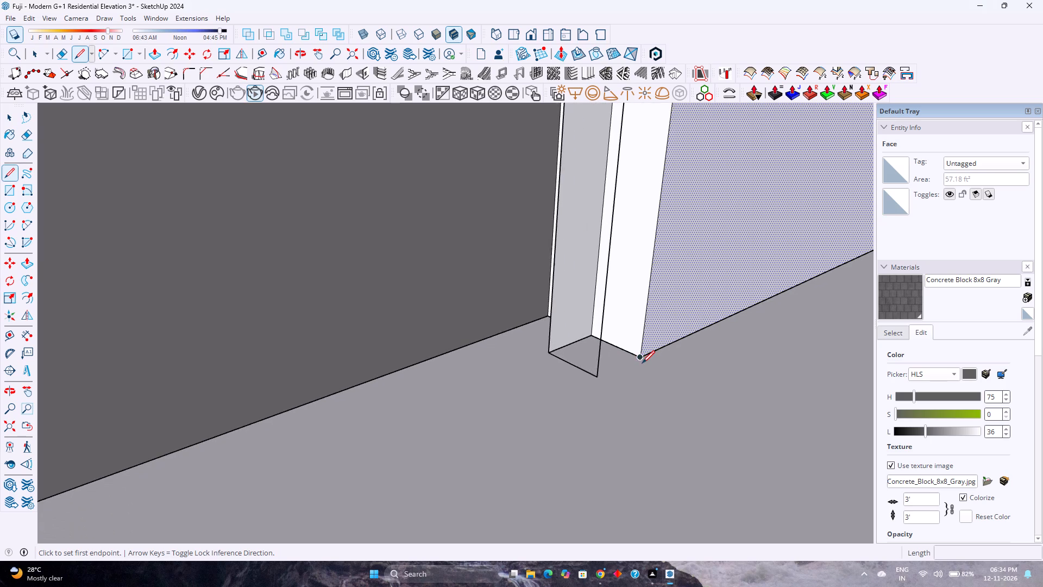
pyautogui.scroll(7, 642, 363)
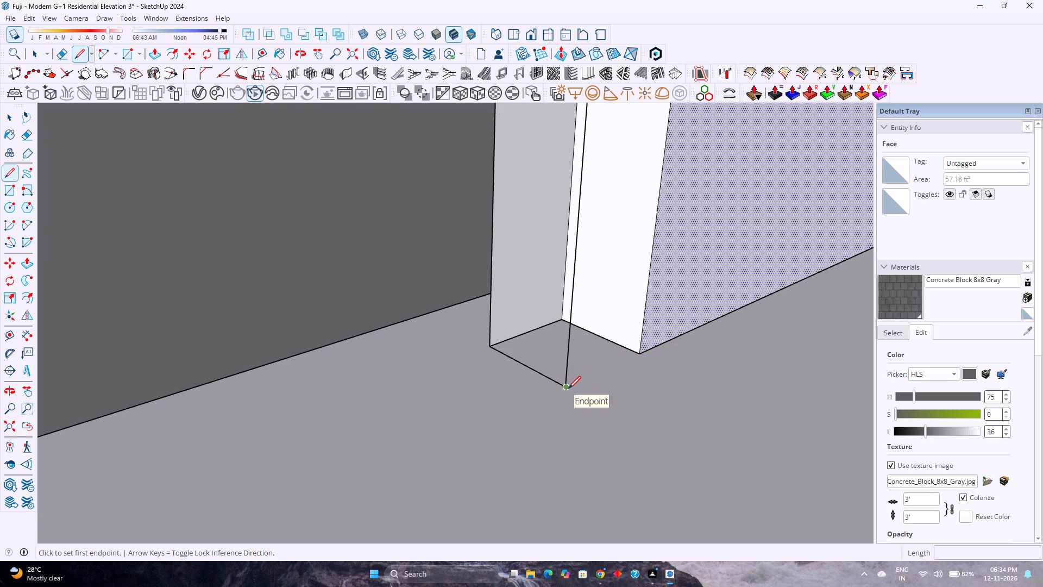
pyautogui.click(568, 389)
pyautogui.click(643, 355)
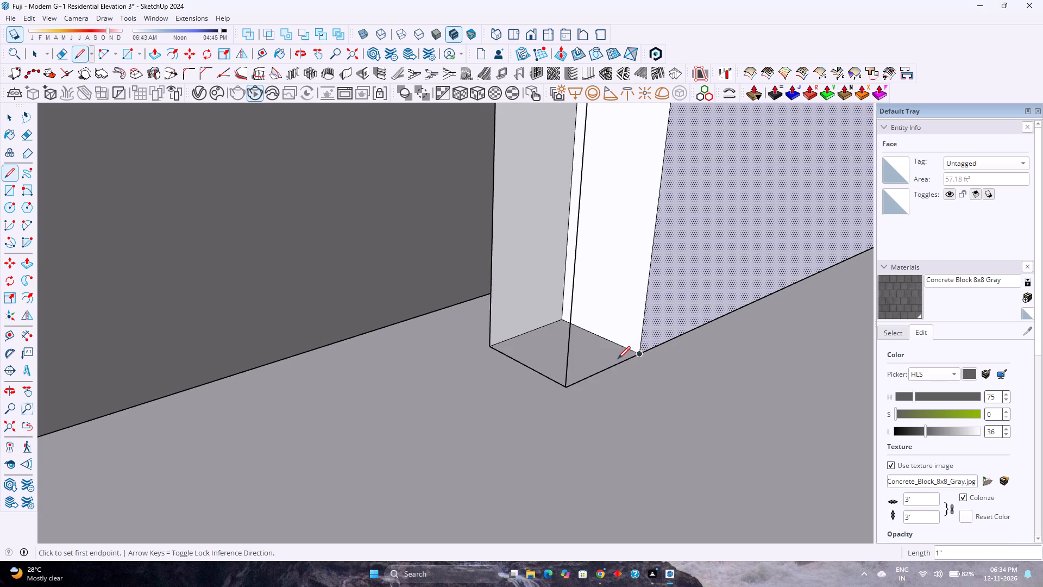
pyautogui.scroll(-20, 618, 359)
pyautogui.scroll(-8, 618, 359)
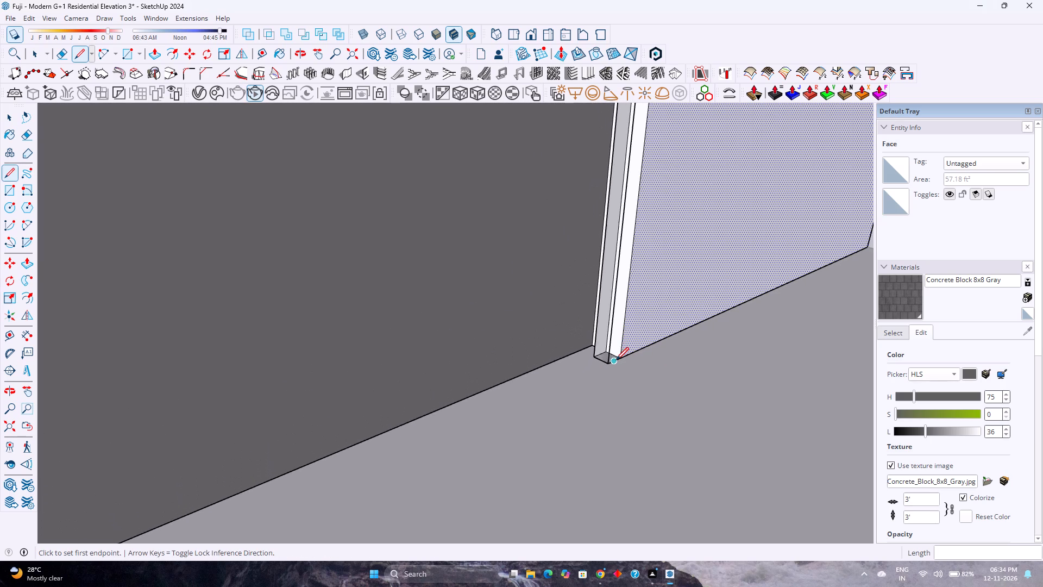
pyautogui.scroll(-20, 616, 360)
pyautogui.scroll(-3, 616, 360)
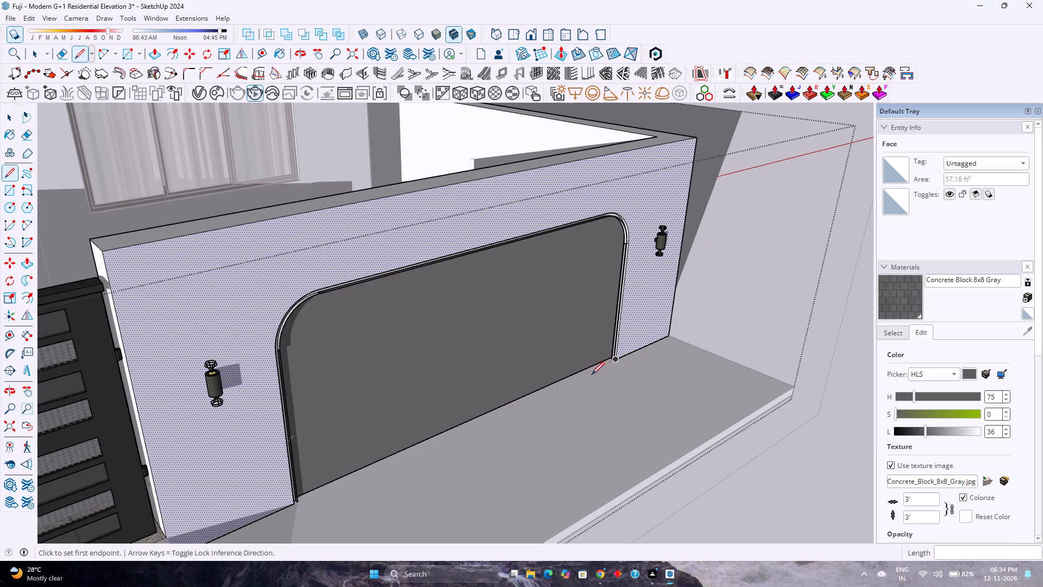
pyautogui.scroll(20, 299, 503)
pyautogui.scroll(2, 299, 503)
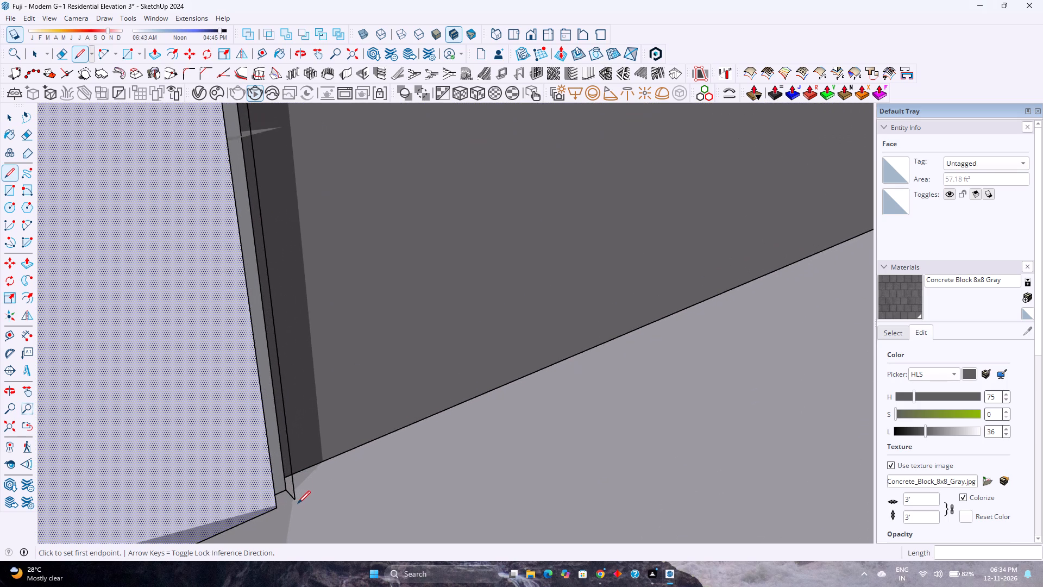
pyautogui.scroll(7, 298, 503)
pyautogui.click(296, 499)
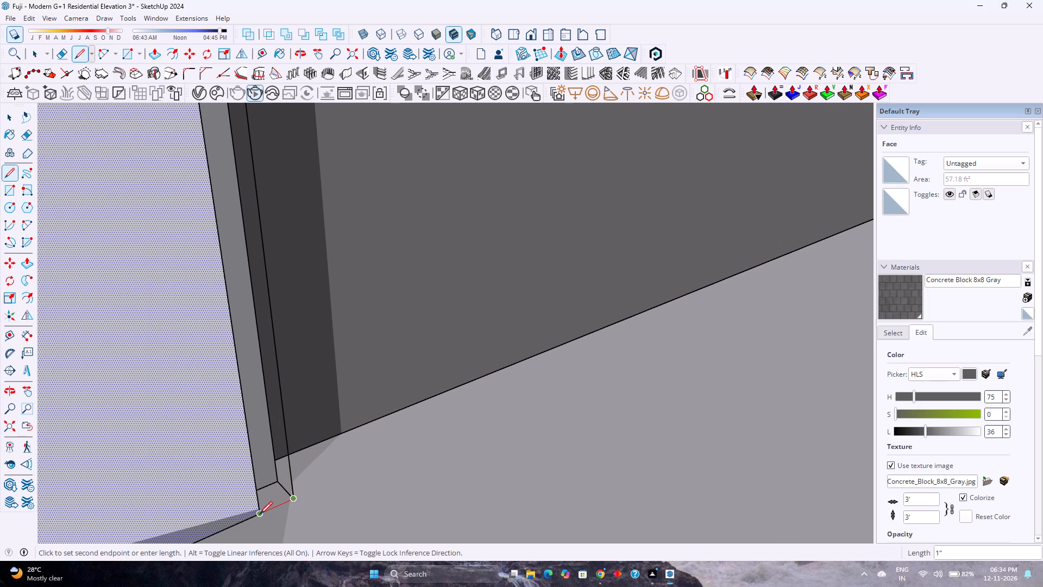
pyautogui.click(260, 514)
pyautogui.press('space')
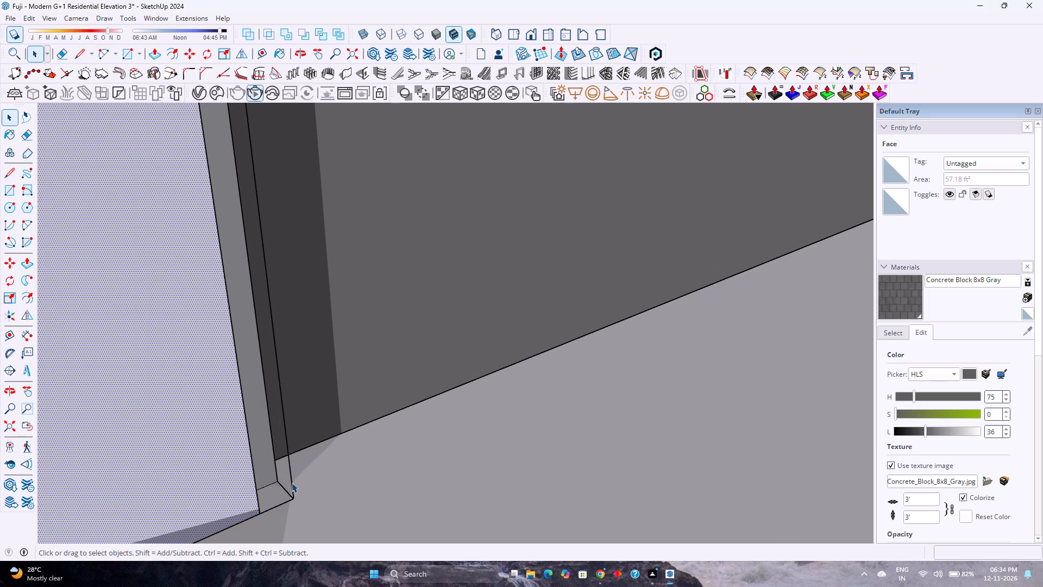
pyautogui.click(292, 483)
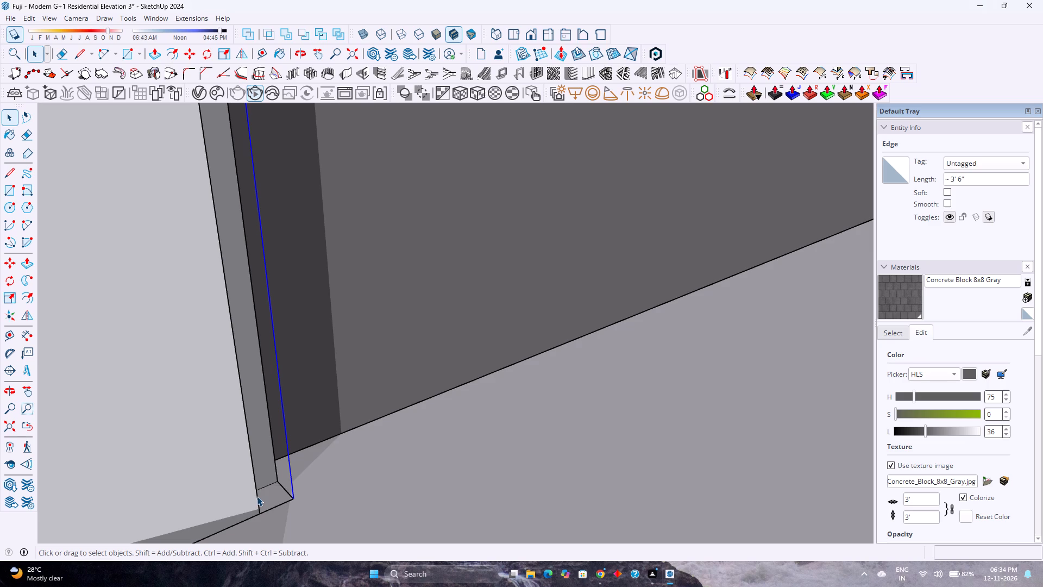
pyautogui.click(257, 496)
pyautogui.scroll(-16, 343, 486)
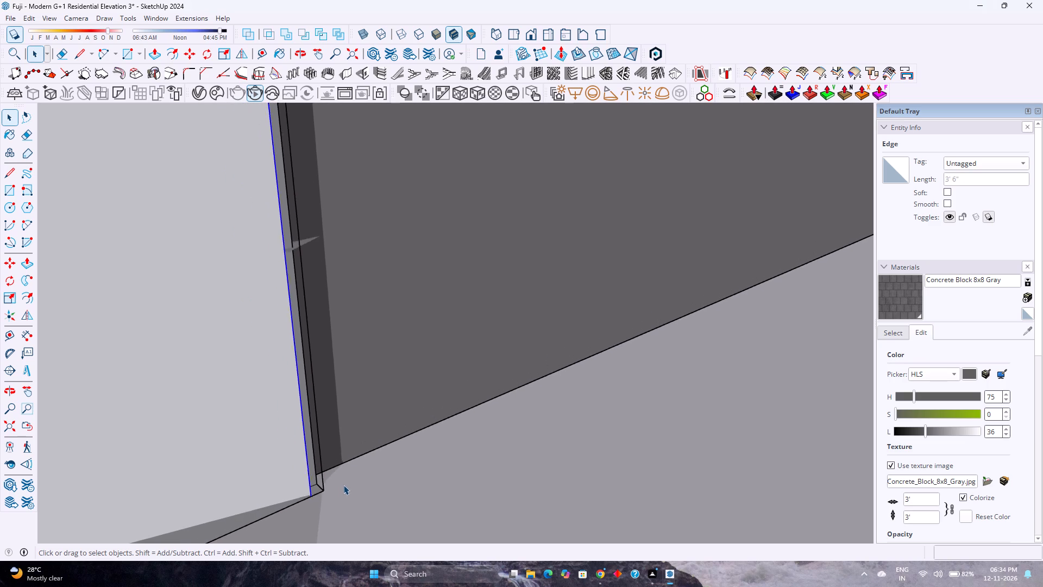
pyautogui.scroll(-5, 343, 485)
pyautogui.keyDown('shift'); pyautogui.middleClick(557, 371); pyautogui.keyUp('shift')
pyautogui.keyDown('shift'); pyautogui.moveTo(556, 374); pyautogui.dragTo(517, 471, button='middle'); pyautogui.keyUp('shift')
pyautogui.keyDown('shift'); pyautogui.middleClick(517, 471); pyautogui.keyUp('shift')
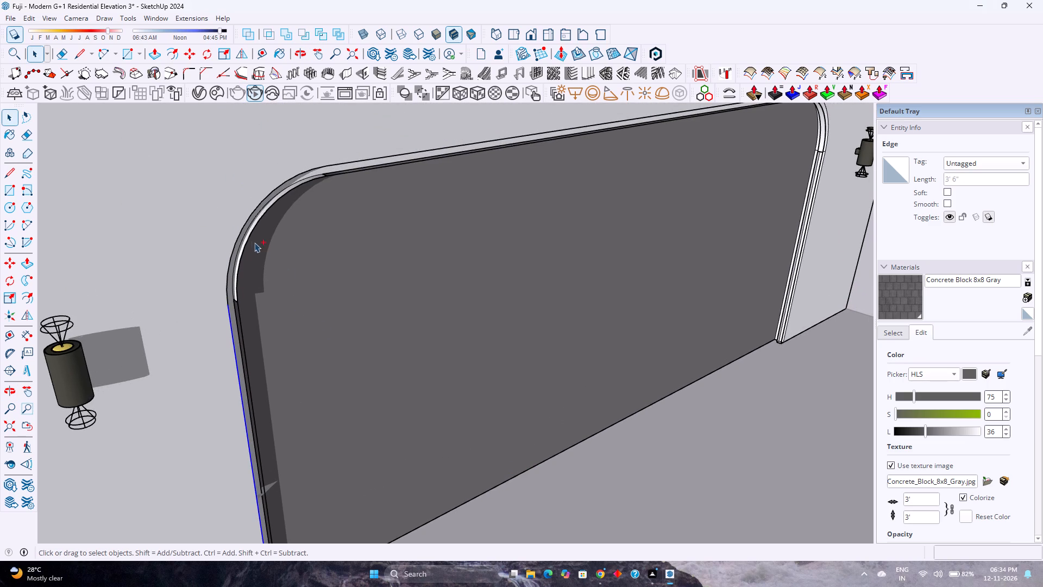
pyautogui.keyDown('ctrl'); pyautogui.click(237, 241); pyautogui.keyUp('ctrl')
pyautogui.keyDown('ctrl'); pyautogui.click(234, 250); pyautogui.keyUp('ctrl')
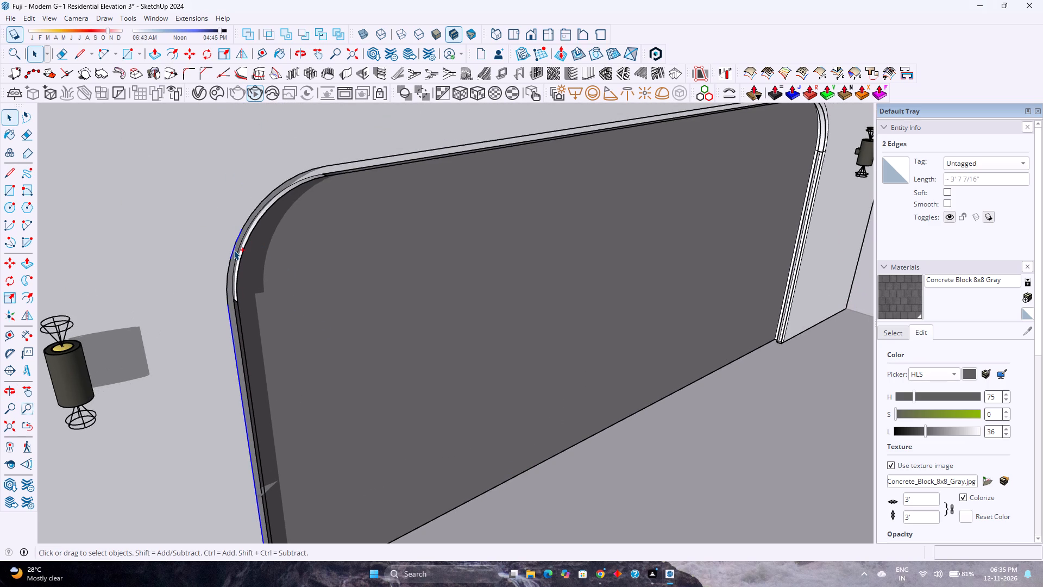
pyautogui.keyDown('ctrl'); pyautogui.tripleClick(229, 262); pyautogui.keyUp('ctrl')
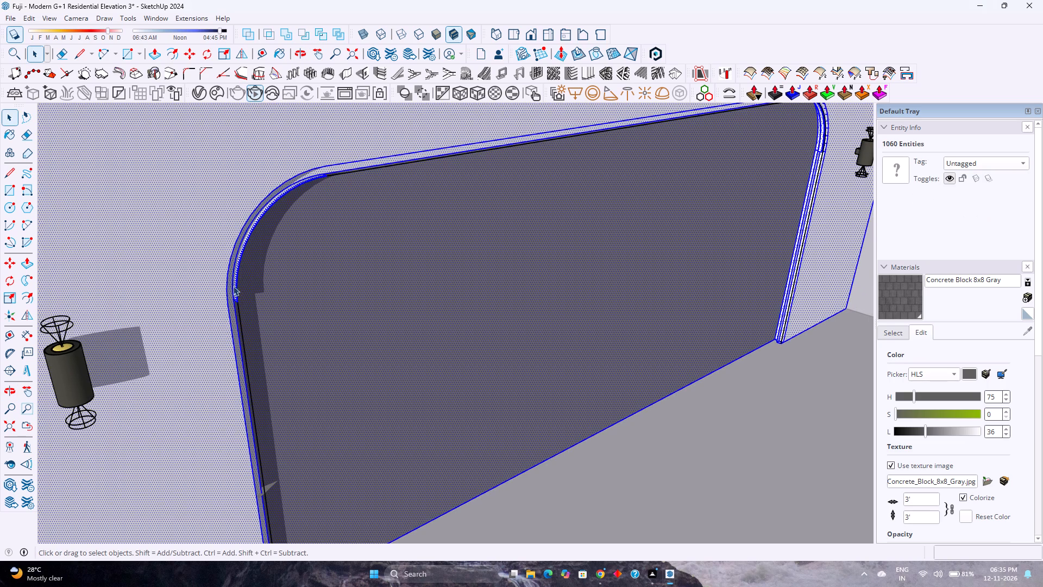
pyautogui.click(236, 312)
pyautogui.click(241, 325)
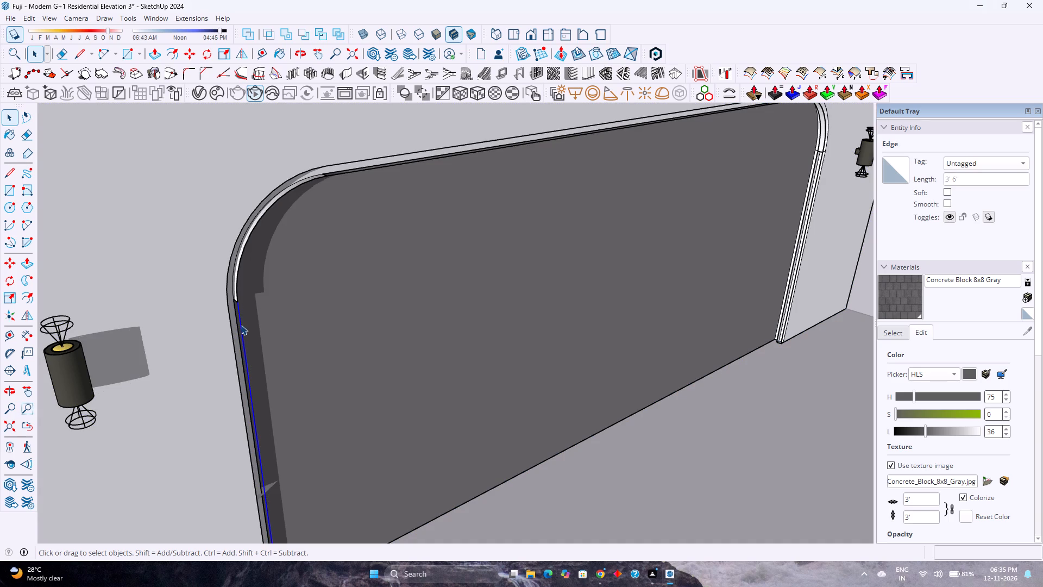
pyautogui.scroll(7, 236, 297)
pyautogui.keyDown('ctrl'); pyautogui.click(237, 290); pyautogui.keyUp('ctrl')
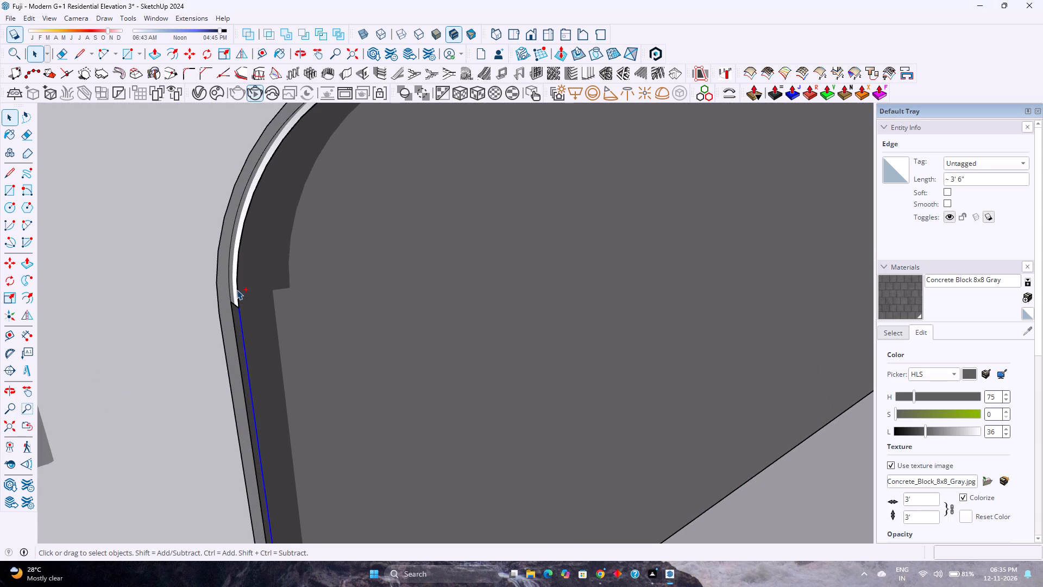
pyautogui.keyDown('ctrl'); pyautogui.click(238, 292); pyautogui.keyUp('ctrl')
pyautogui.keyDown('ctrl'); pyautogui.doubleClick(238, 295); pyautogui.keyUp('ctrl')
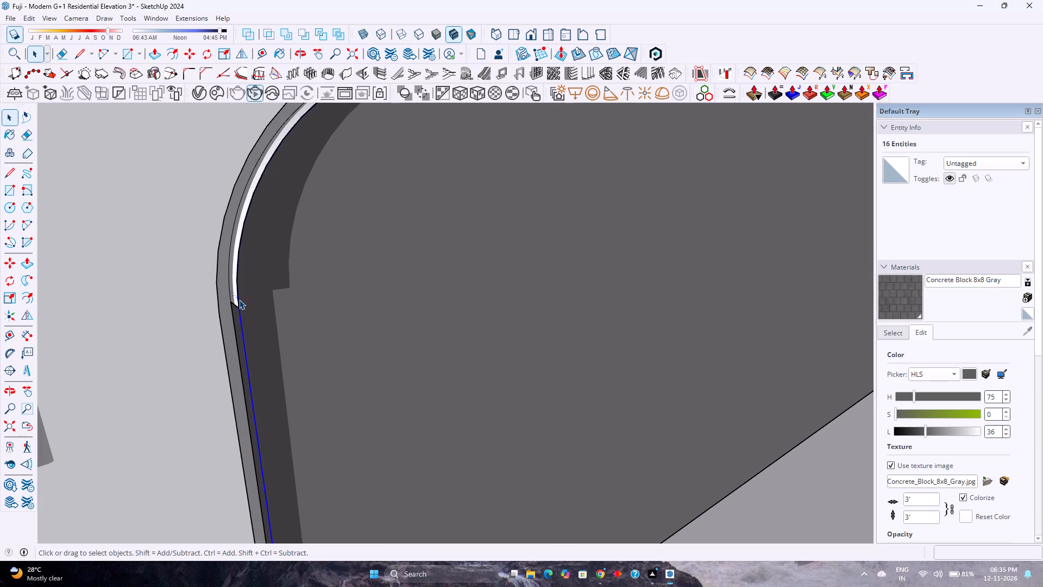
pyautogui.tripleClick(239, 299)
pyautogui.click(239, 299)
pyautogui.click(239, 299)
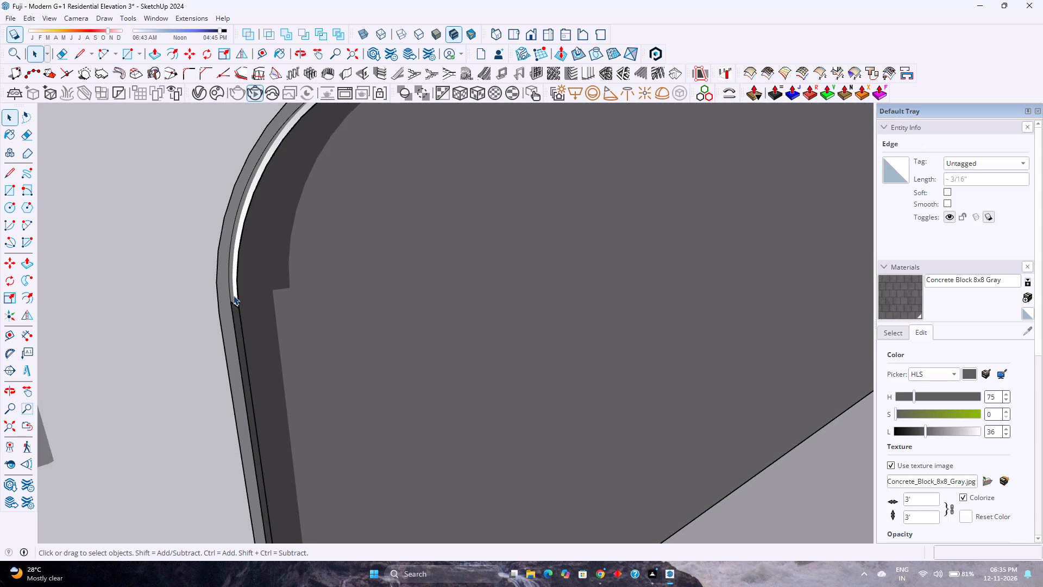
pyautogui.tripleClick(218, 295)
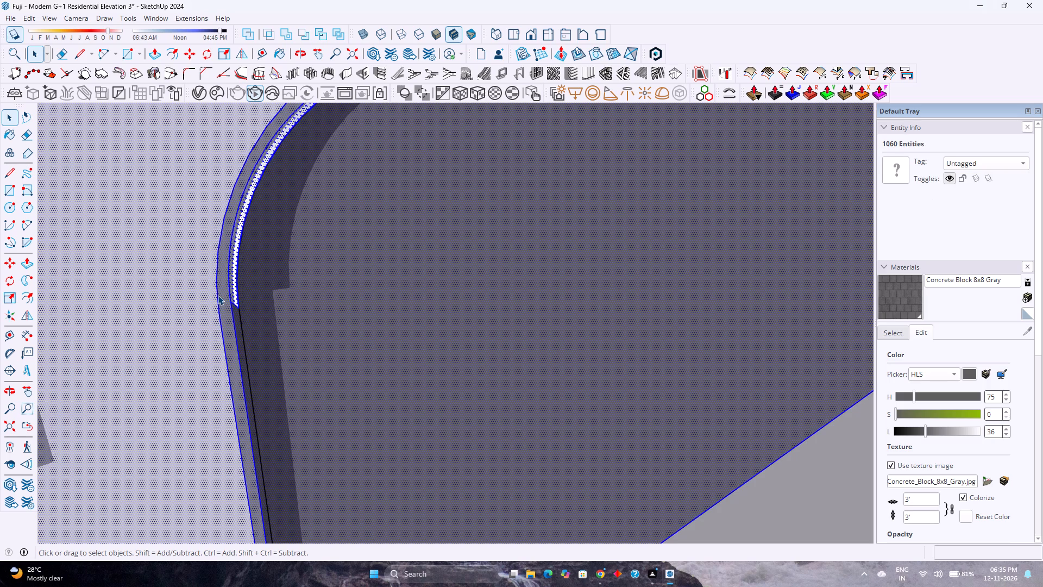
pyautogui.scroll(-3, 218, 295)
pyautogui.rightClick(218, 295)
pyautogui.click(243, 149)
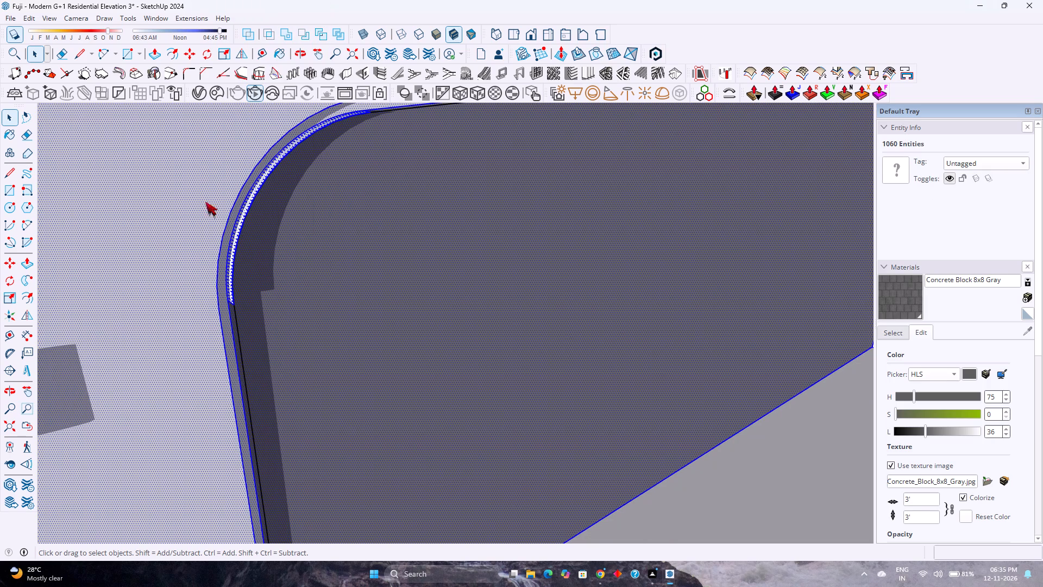
# Push/Pull the recess border's front face 1" so it sits flush with the boundary wall's front face.
pyautogui.click(216, 272)
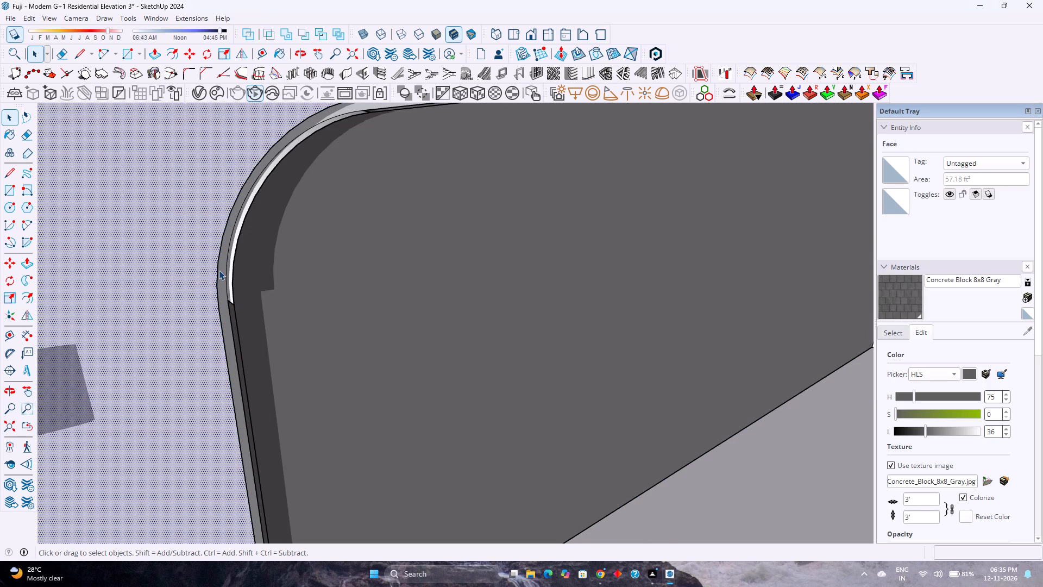
pyautogui.click(219, 270)
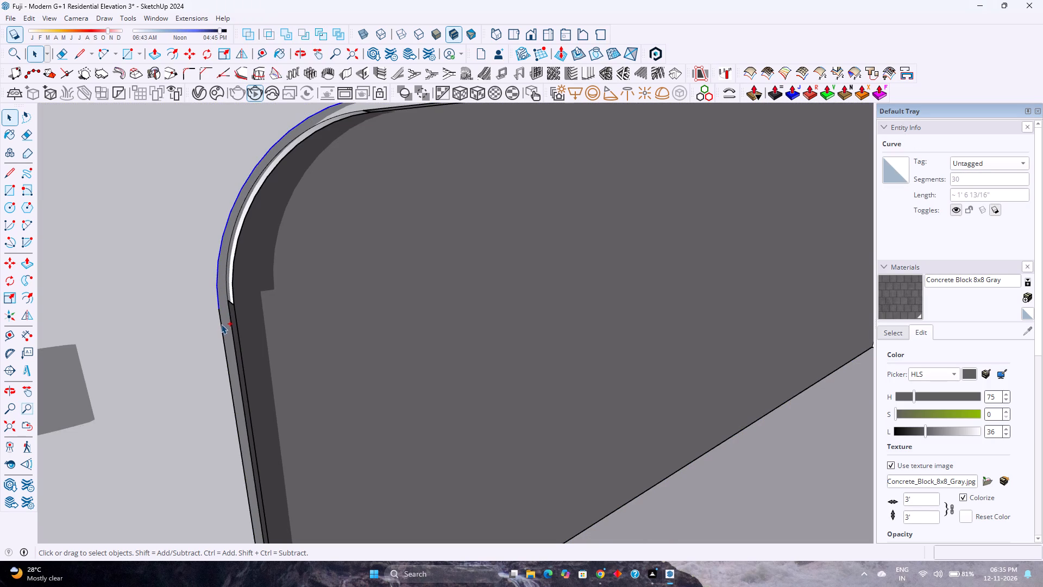
pyautogui.keyDown('ctrl'); pyautogui.click(223, 324); pyautogui.keyUp('ctrl')
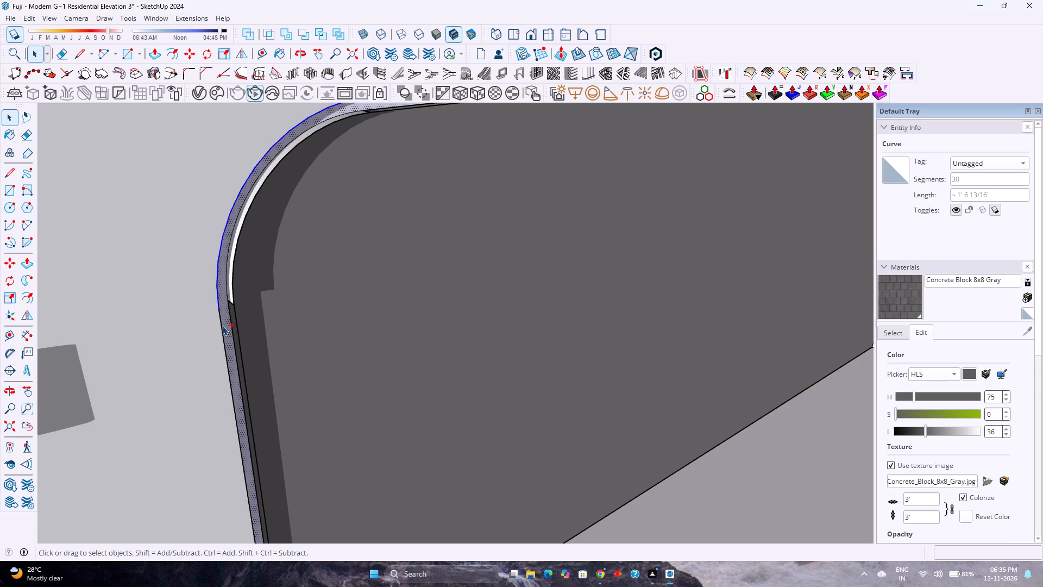
pyautogui.keyDown('ctrl'); pyautogui.click(222, 326); pyautogui.keyUp('ctrl')
pyautogui.click(227, 321)
pyautogui.scroll(1, 227, 321)
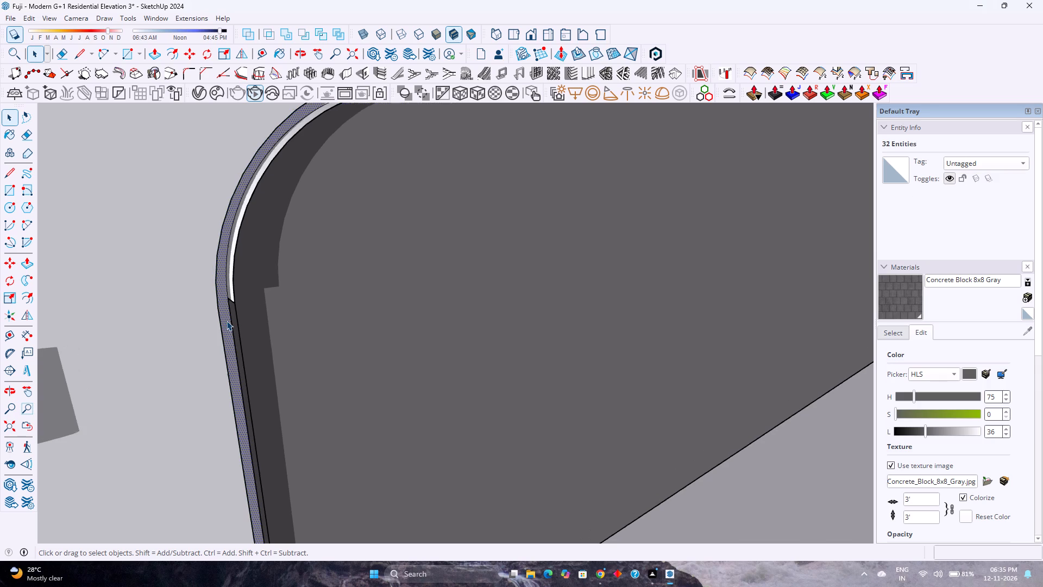
pyautogui.scroll(5, 227, 321)
pyautogui.moveTo(227, 321); pyautogui.dragTo(104, 325, button='middle')
pyautogui.scroll(-6, 210, 306)
pyautogui.middleClick(212, 306)
pyautogui.moveTo(211, 306); pyautogui.dragTo(204, 308, button='middle')
pyautogui.moveTo(190, 312); pyautogui.dragTo(140, 318, button='middle')
pyautogui.middleClick(140, 318)
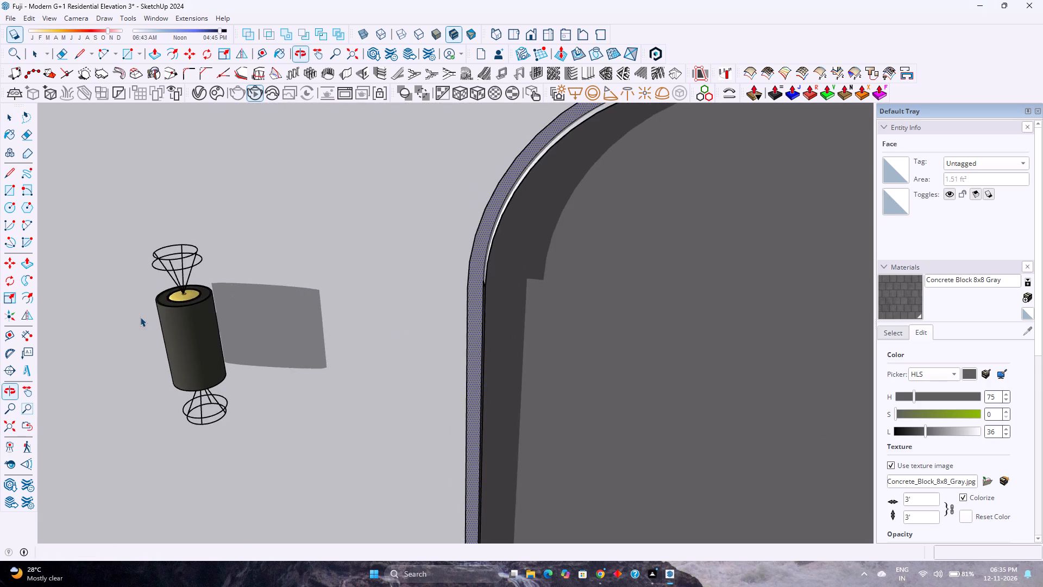
pyautogui.scroll(-10, 142, 315)
pyautogui.moveTo(343, 325); pyautogui.dragTo(146, 303, button='middle')
pyautogui.scroll(2, 286, 292)
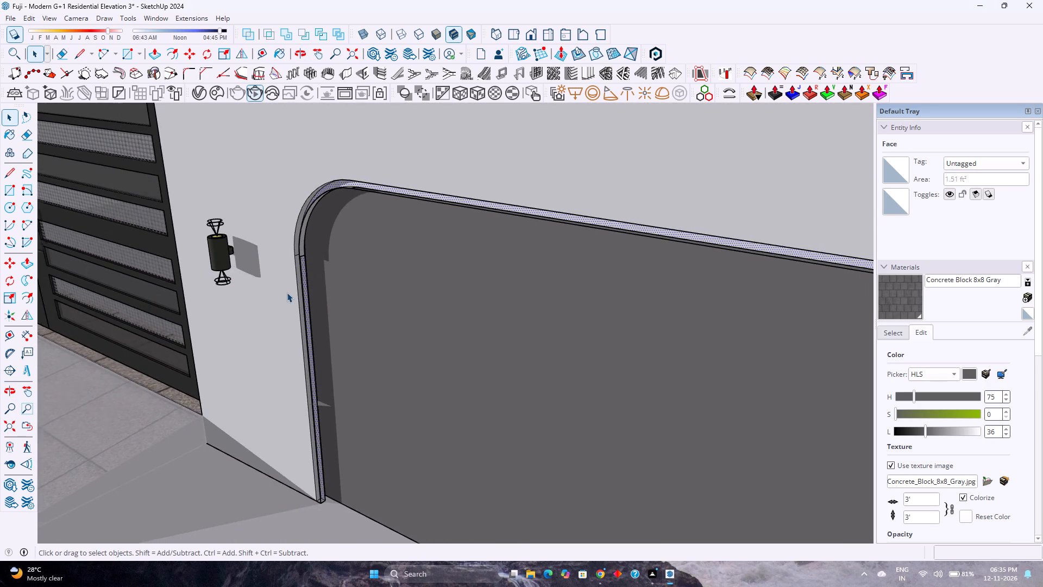
pyautogui.scroll(3, 287, 292)
pyautogui.keyDown('ctrl'); pyautogui.moveTo(325, 283); pyautogui.dragTo(240, 338, button='middle'); pyautogui.keyUp('ctrl')
pyautogui.scroll(-5, 242, 338)
pyautogui.moveTo(247, 338); pyautogui.dragTo(440, 302, button='middle')
pyautogui.scroll(-4, 448, 301)
pyautogui.keyDown('shift'); pyautogui.moveTo(502, 293); pyautogui.dragTo(139, 324, button='middle'); pyautogui.keyUp('shift')
pyautogui.scroll(2, 515, 249)
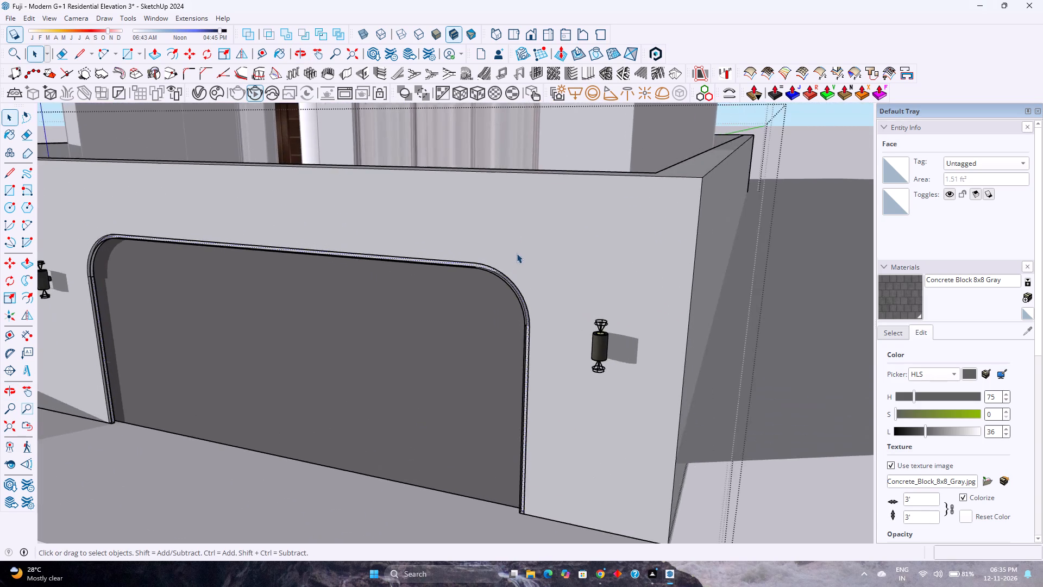
pyautogui.scroll(11, 517, 253)
pyautogui.moveTo(505, 289); pyautogui.dragTo(722, 247, button='middle')
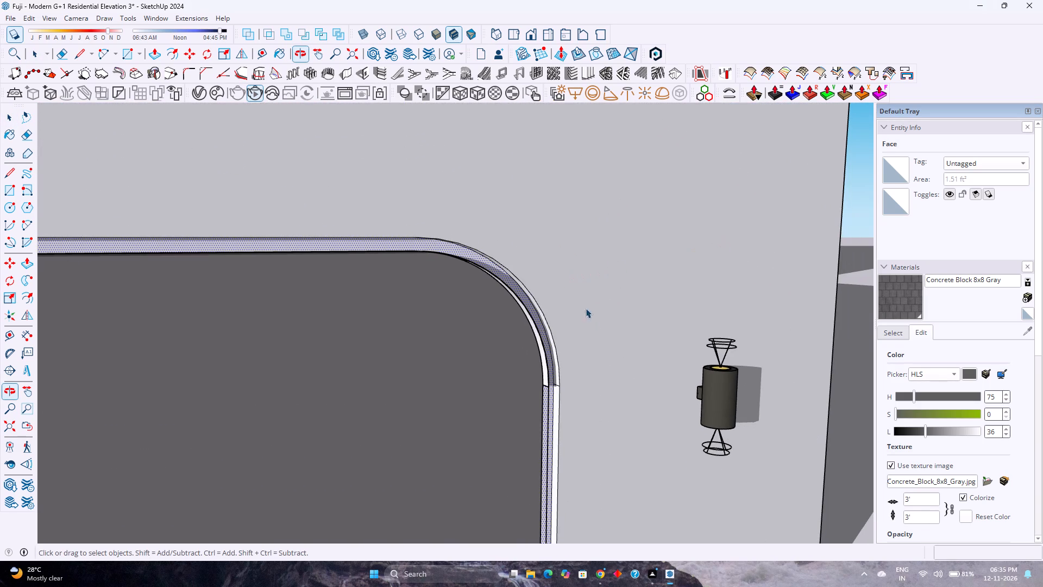
pyautogui.press('p')
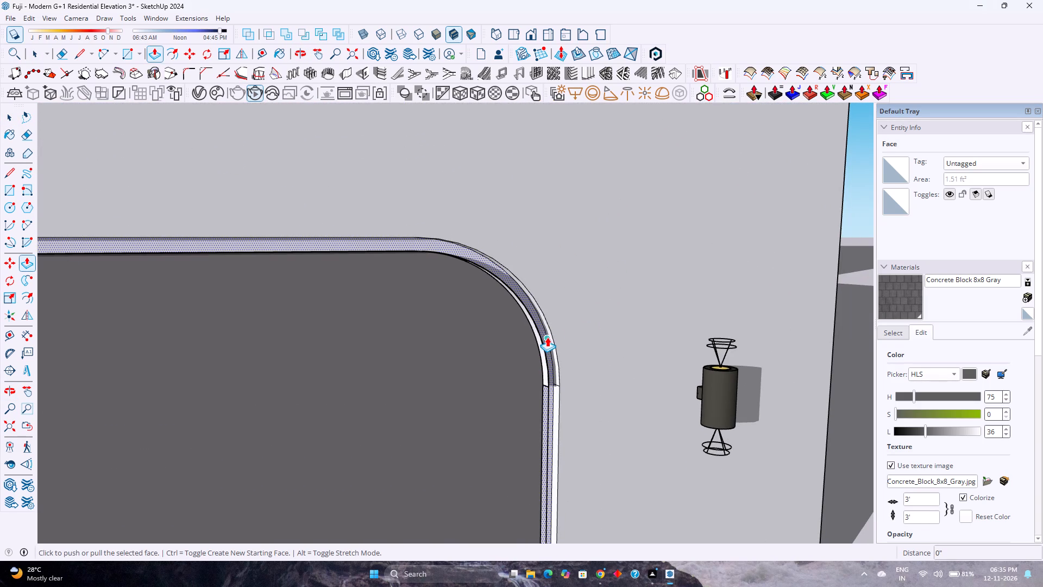
pyautogui.click(545, 335)
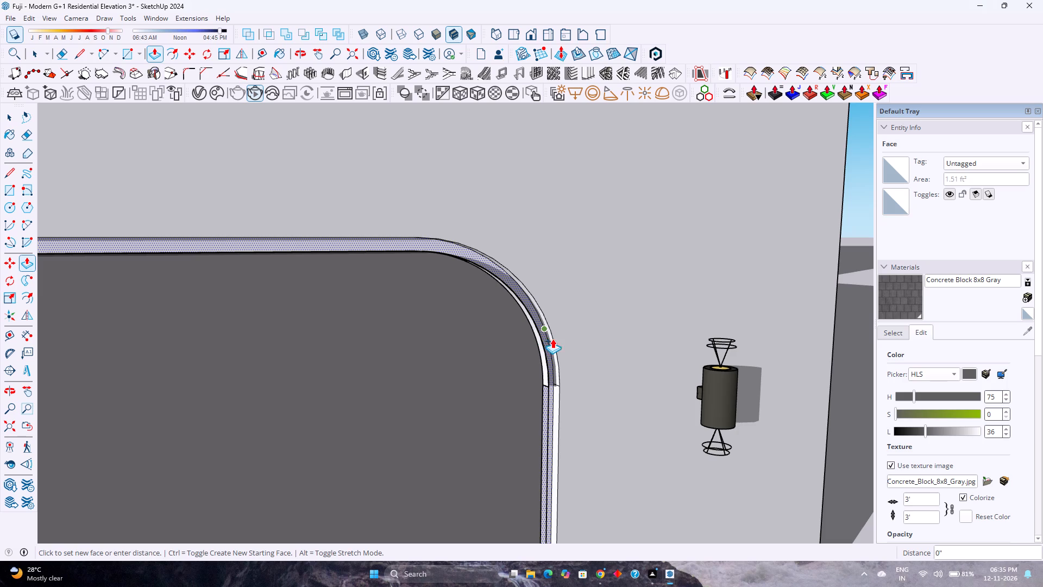
pyautogui.scroll(-5, 553, 413)
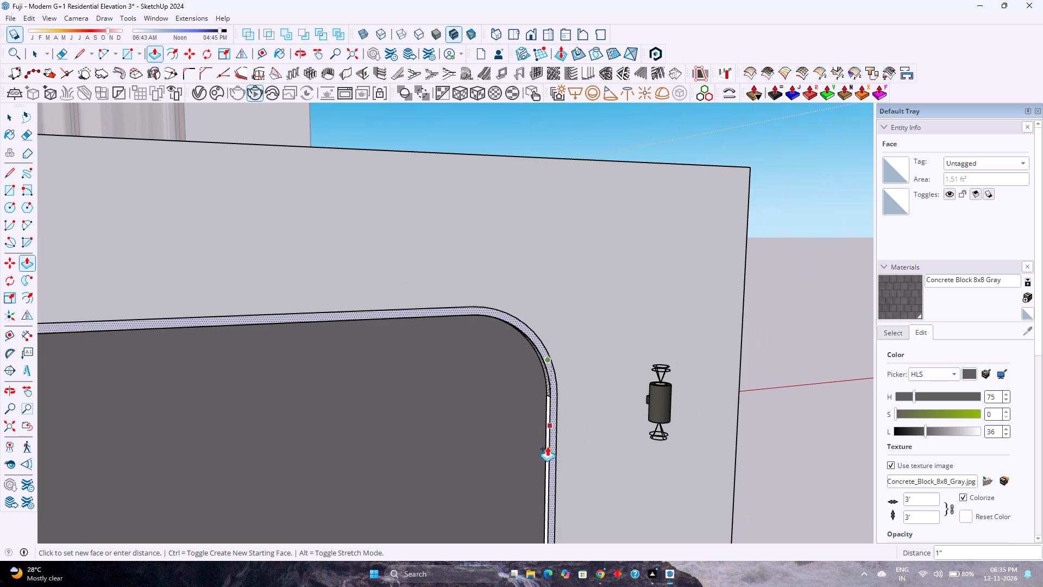
pyautogui.click(549, 455)
pyautogui.scroll(-3, 565, 362)
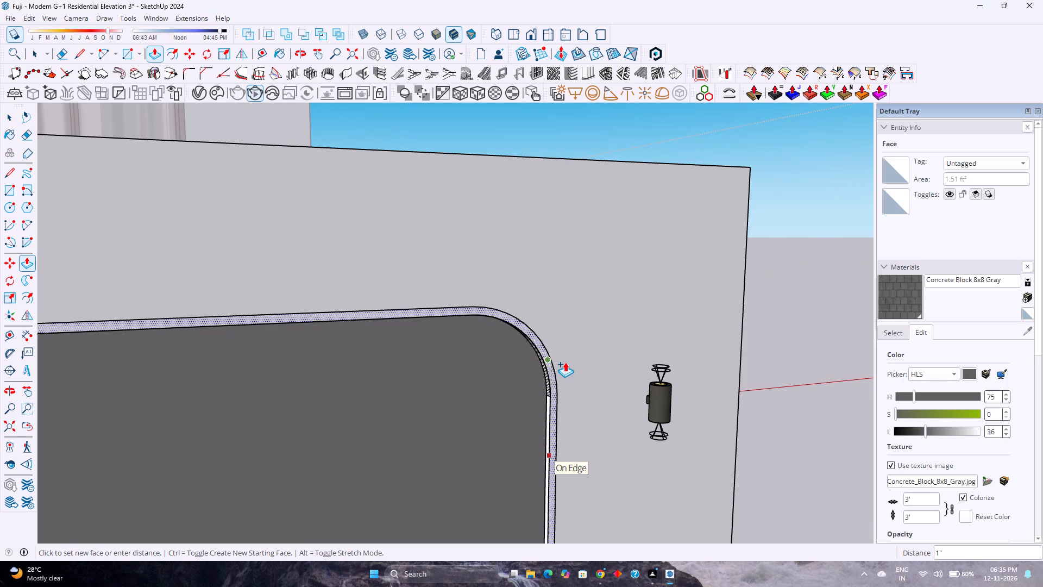
pyautogui.scroll(-10, 565, 362)
pyautogui.scroll(-13, 565, 362)
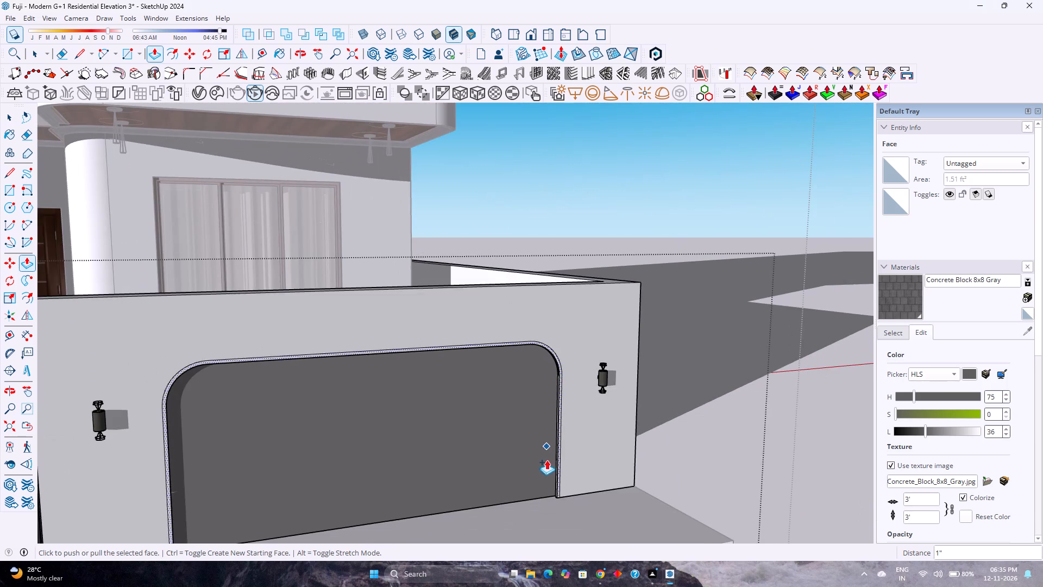
# Delete the leftover vertical border edges along the recess's right jamb, including the outer outline.
pyautogui.scroll(18, 566, 504)
pyautogui.moveTo(550, 495); pyautogui.dragTo(646, 517, button='middle')
pyautogui.press('space')
pyautogui.scroll(8, 569, 485)
pyautogui.click(545, 473)
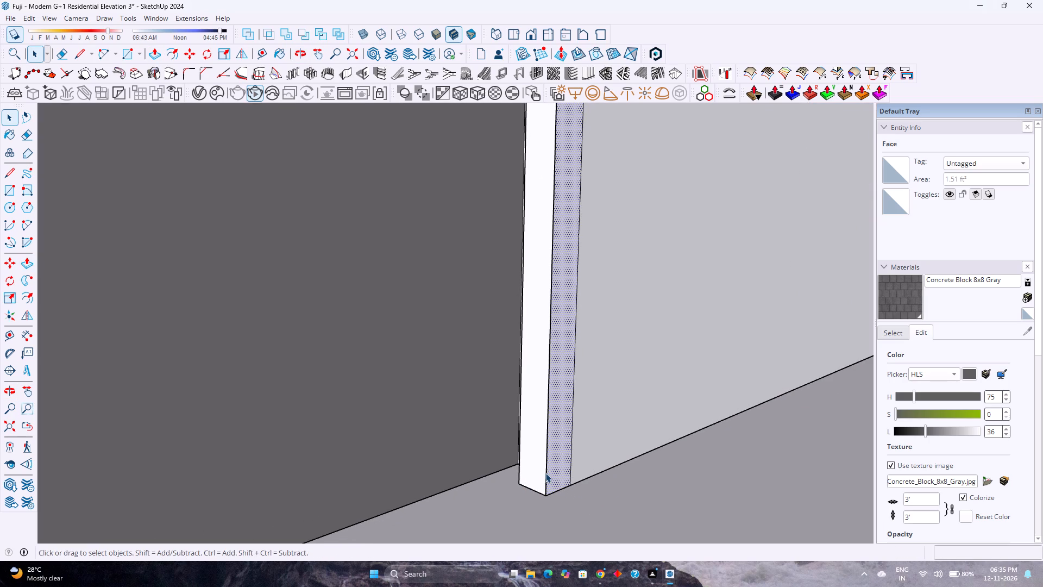
pyautogui.press('Delete')
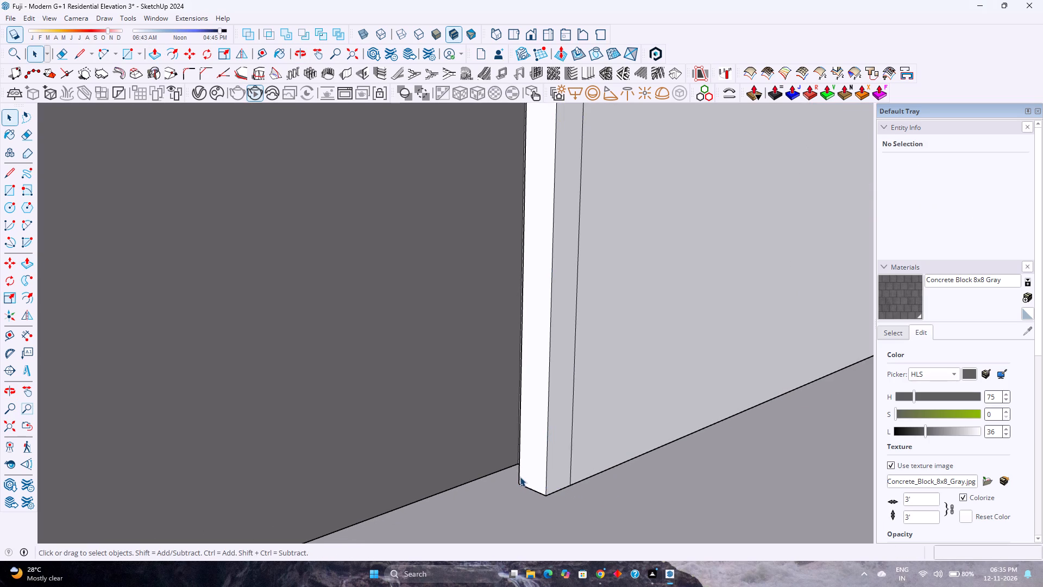
pyautogui.moveTo(520, 478); pyautogui.dragTo(414, 451, button='middle')
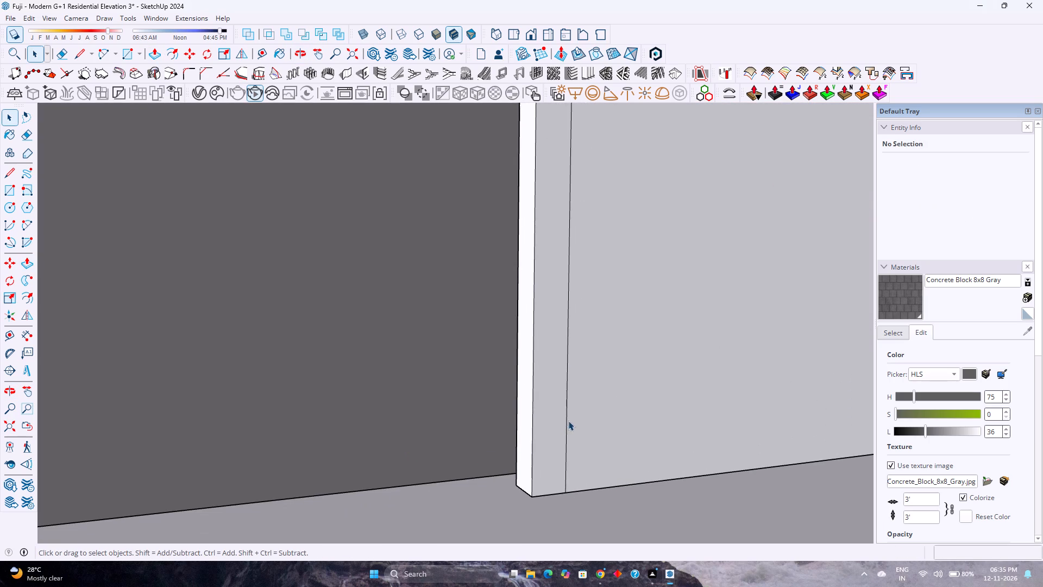
pyautogui.click(565, 421)
pyautogui.press('Delete')
# Delete the border's outer vertical outline along the recess's left jamb.
pyautogui.scroll(-11, 569, 419)
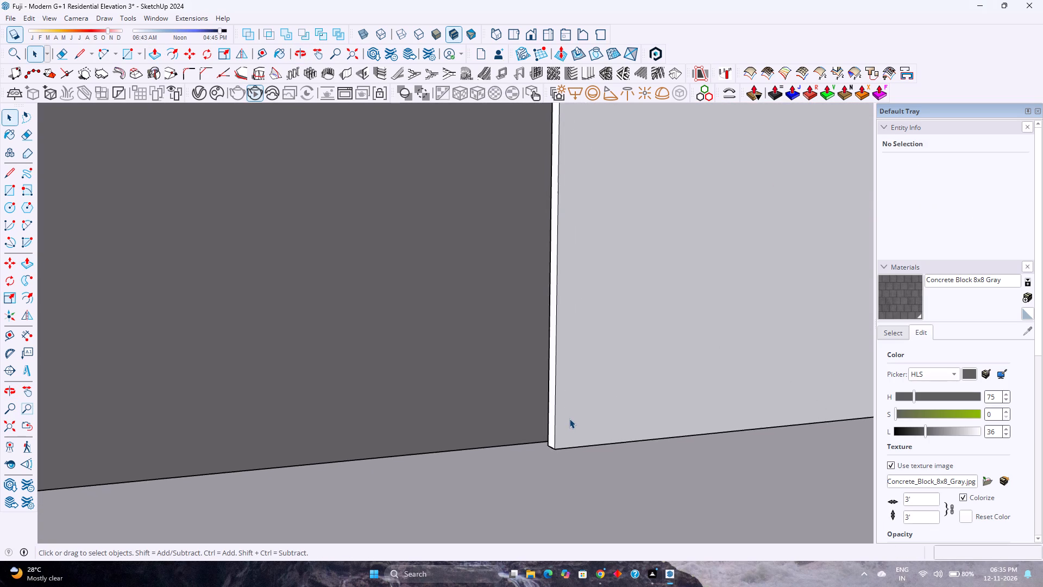
pyautogui.scroll(4, 569, 419)
pyautogui.scroll(-5, 569, 419)
pyautogui.scroll(1, 569, 419)
pyautogui.scroll(-18, 569, 417)
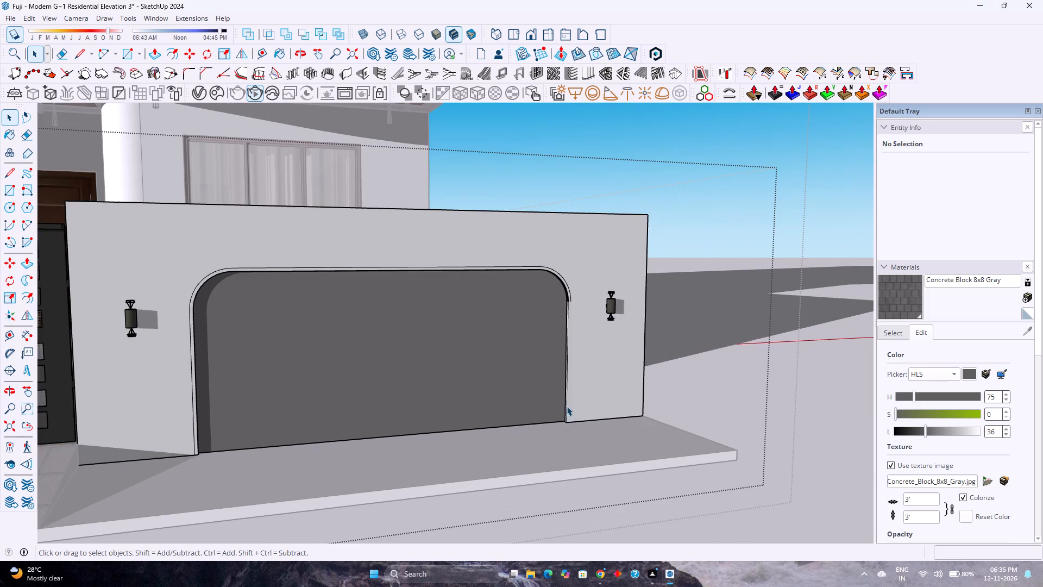
pyautogui.keyDown('shift'); pyautogui.moveTo(563, 390); pyautogui.dragTo(598, 425, button='middle'); pyautogui.keyUp('shift')
pyautogui.scroll(-1, 203, 474)
pyautogui.scroll(6, 204, 474)
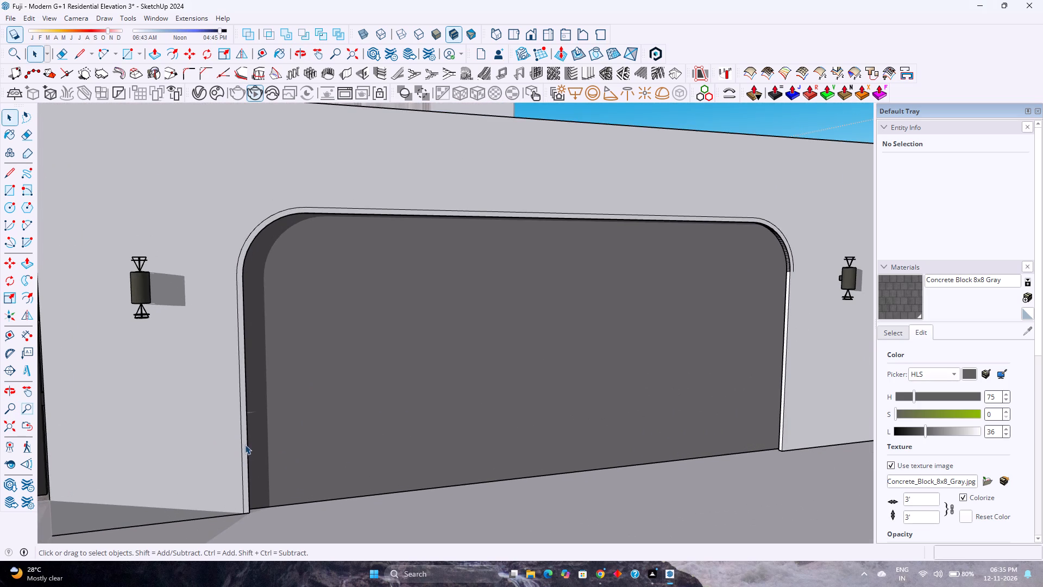
pyautogui.click(242, 452)
pyautogui.press('Delete')
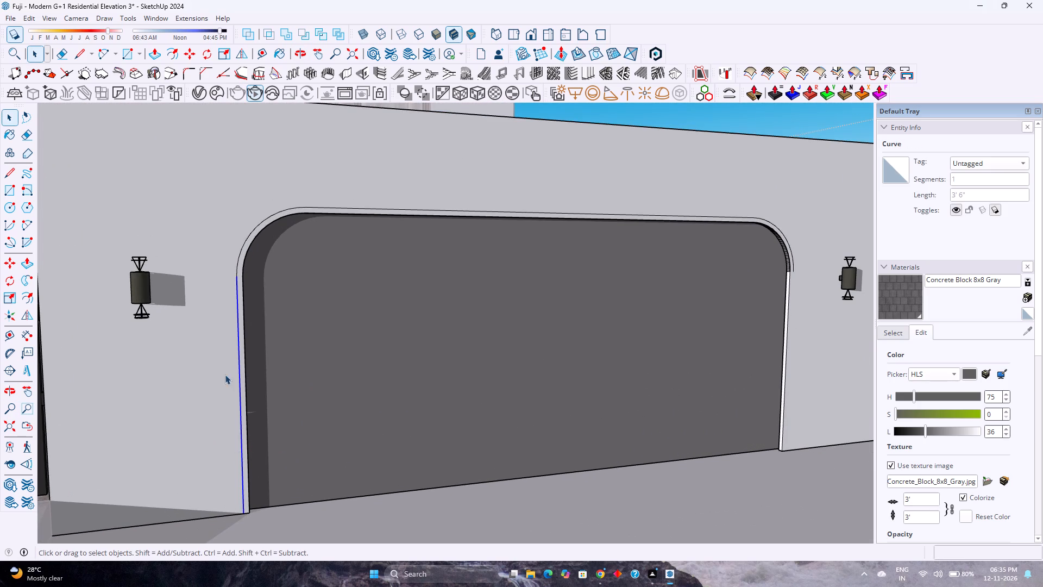
# Erase the lower arc segments of the border's outer outline around the recess's upper-left corner.
pyautogui.click(248, 234)
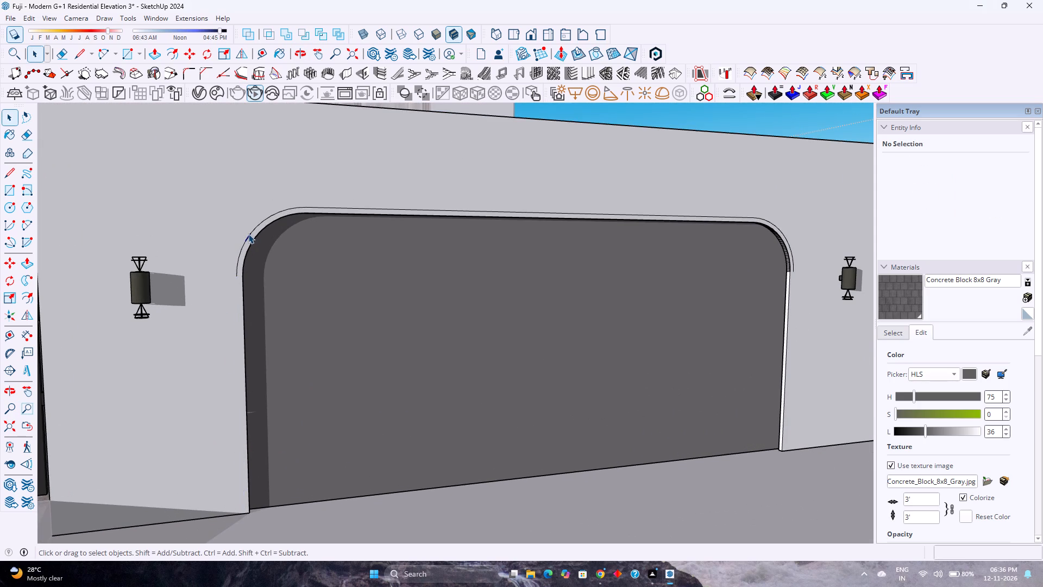
pyautogui.click(248, 234)
pyautogui.click(248, 235)
pyautogui.press('Delete')
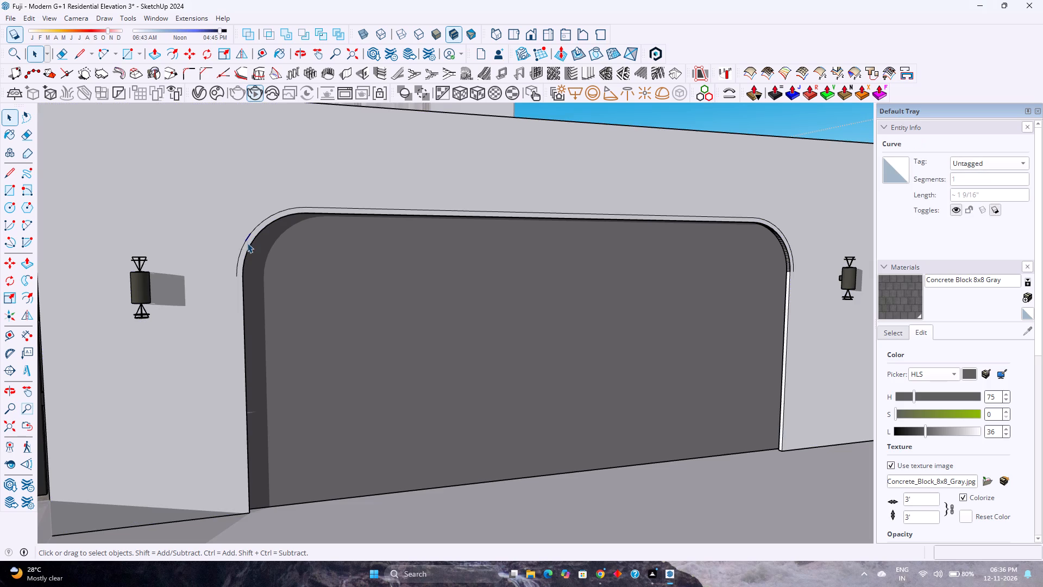
pyautogui.click(247, 236)
pyautogui.press('Delete')
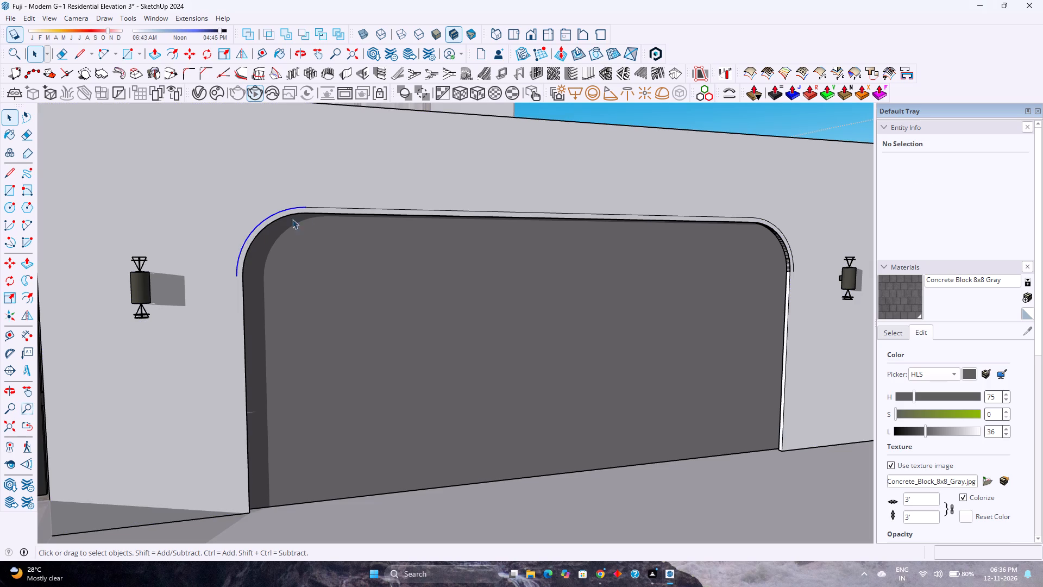
pyautogui.tripleClick(261, 221)
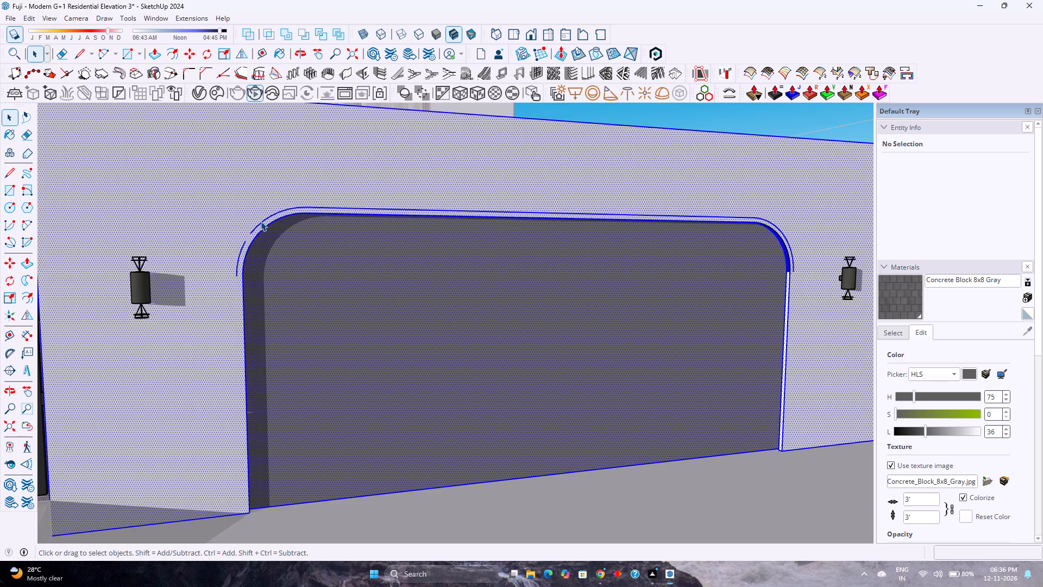
pyautogui.click(261, 221)
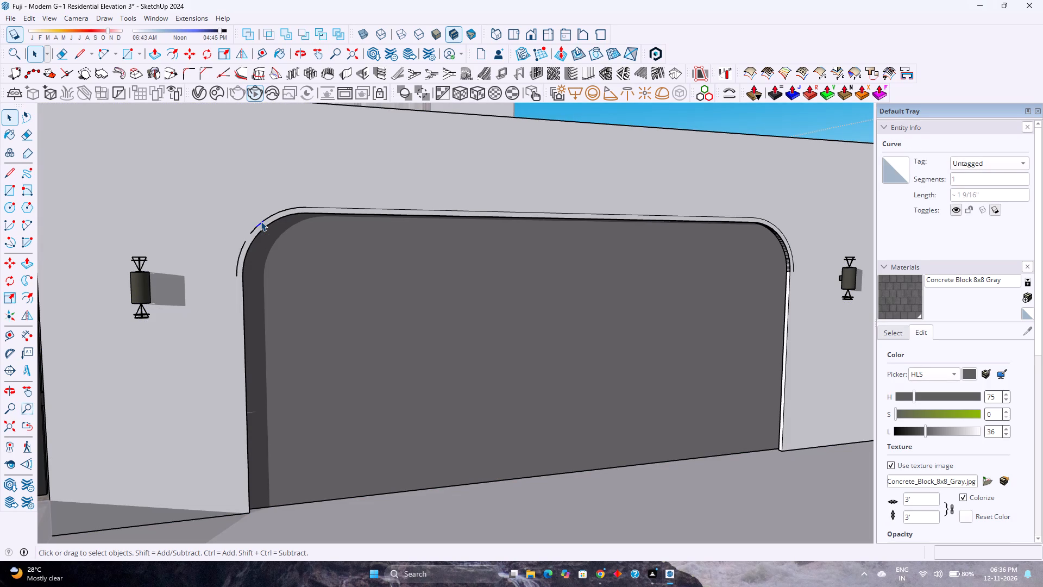
pyautogui.press('e')
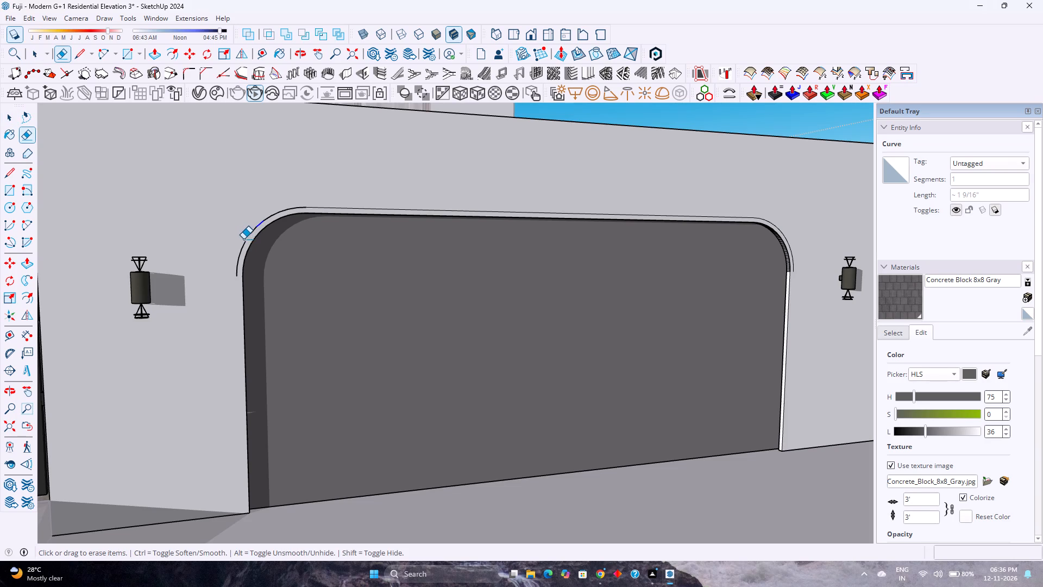
pyautogui.moveTo(244, 240); pyautogui.dragTo(234, 272)
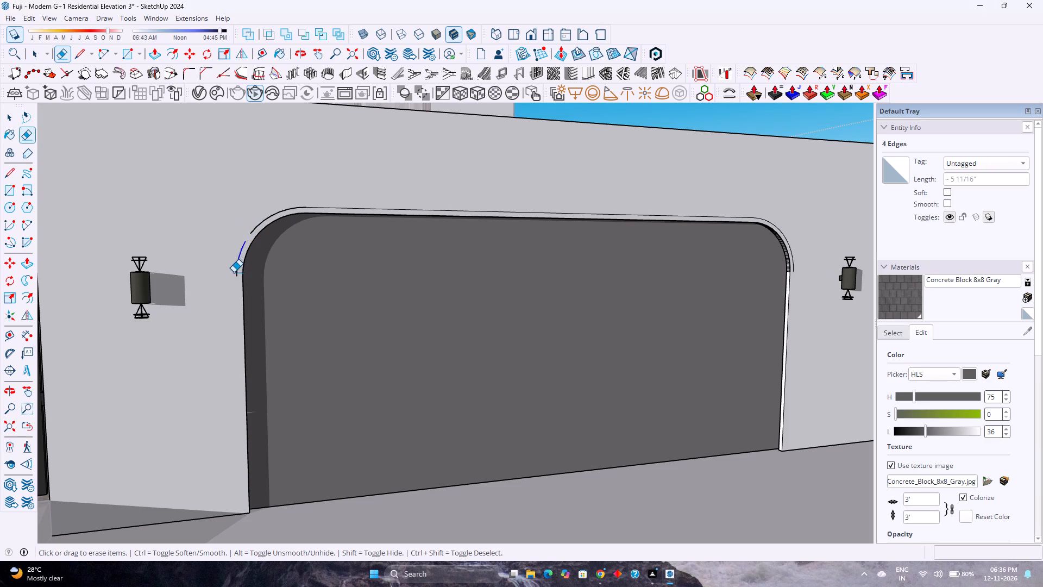
pyautogui.moveTo(234, 272); pyautogui.dragTo(237, 267)
pyautogui.scroll(8, 240, 268)
pyautogui.moveTo(241, 270); pyautogui.dragTo(24, 277, button='middle')
pyautogui.scroll(4, 272, 192)
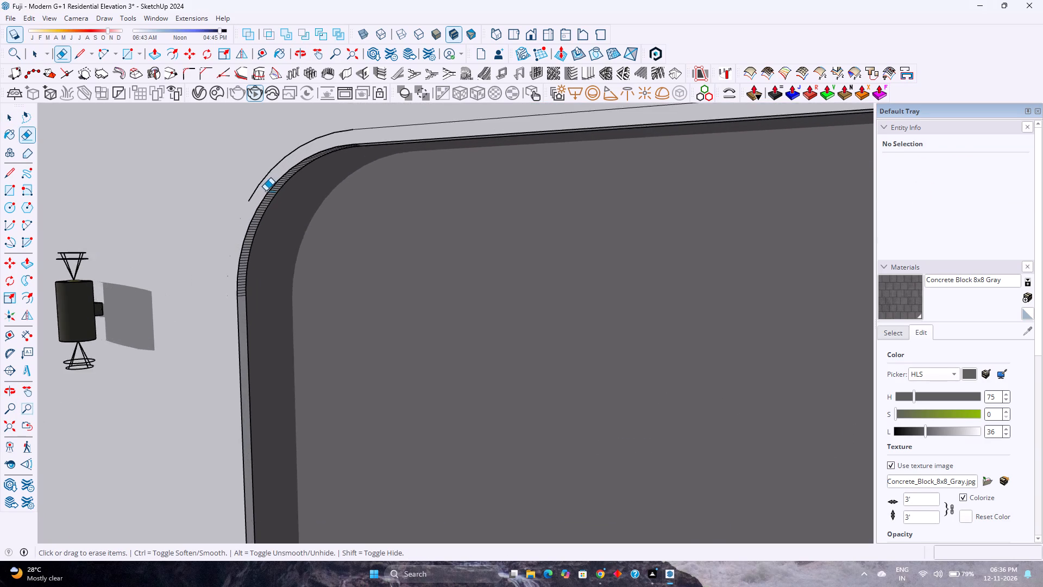
pyautogui.scroll(4, 266, 191)
pyautogui.click(248, 191)
# Erase the outer outline's long top edge together with the remaining arc segments at the upper-left corner.
pyautogui.scroll(-5, 244, 196)
pyautogui.scroll(1, 244, 196)
pyautogui.scroll(-4, 244, 196)
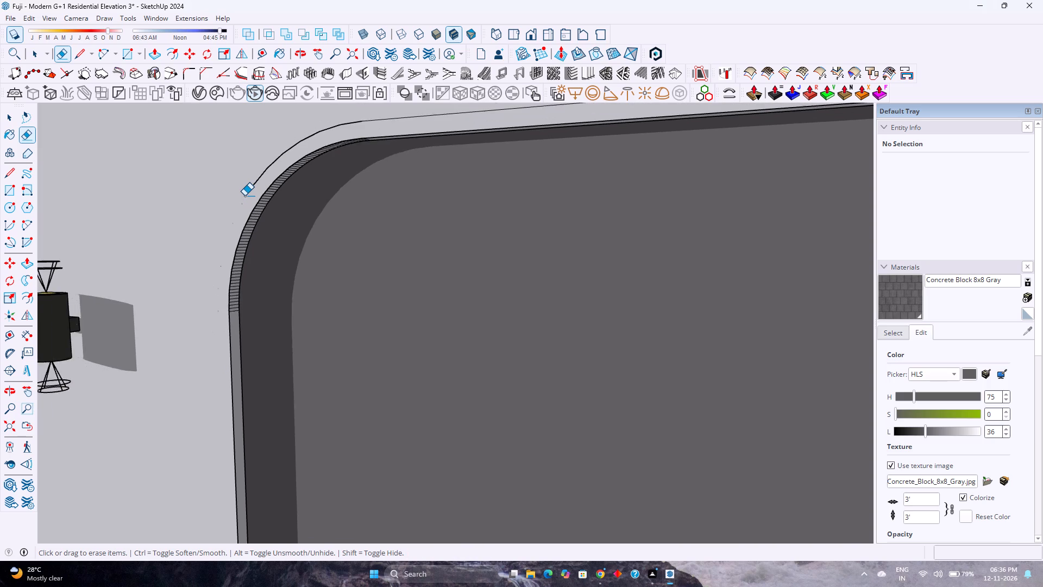
pyautogui.scroll(-5, 244, 196)
pyautogui.moveTo(332, 140); pyautogui.dragTo(310, 142)
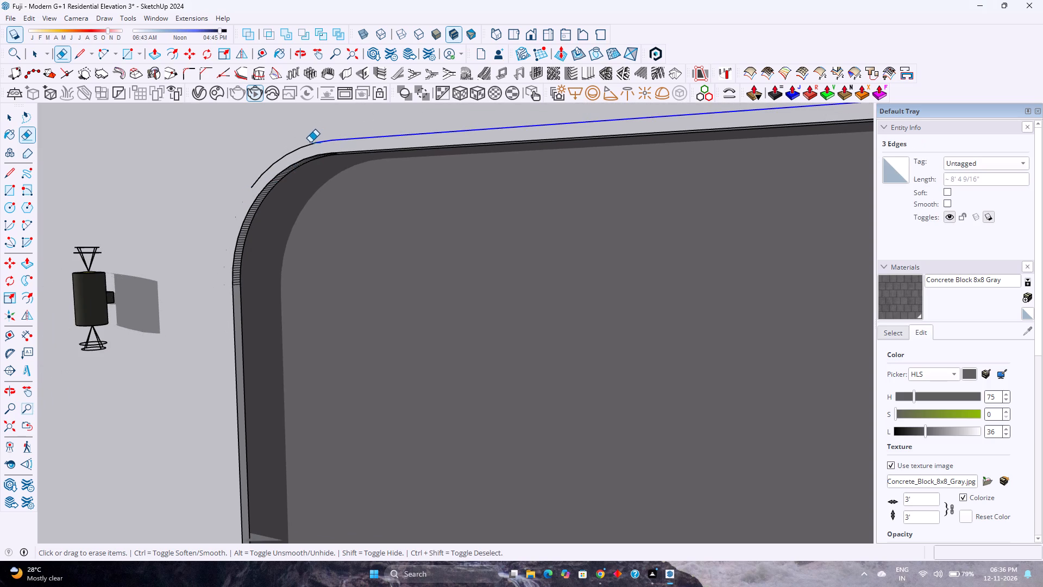
pyautogui.moveTo(310, 142); pyautogui.dragTo(251, 184)
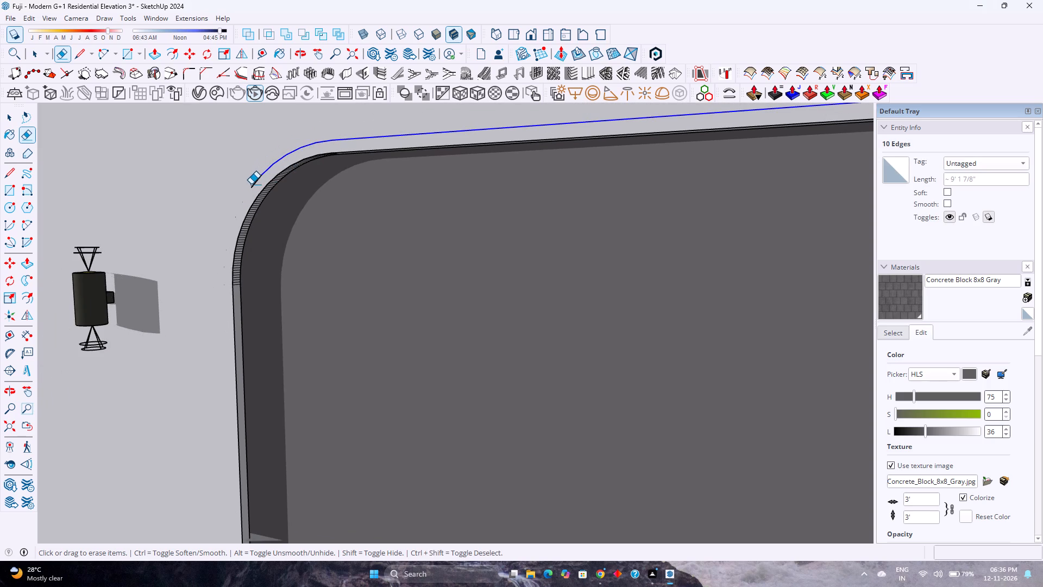
pyautogui.moveTo(251, 184); pyautogui.dragTo(259, 176)
# Erase the remaining arc segments of the border's outer outline around the recess's upper-right corner.
pyautogui.scroll(-13, 252, 180)
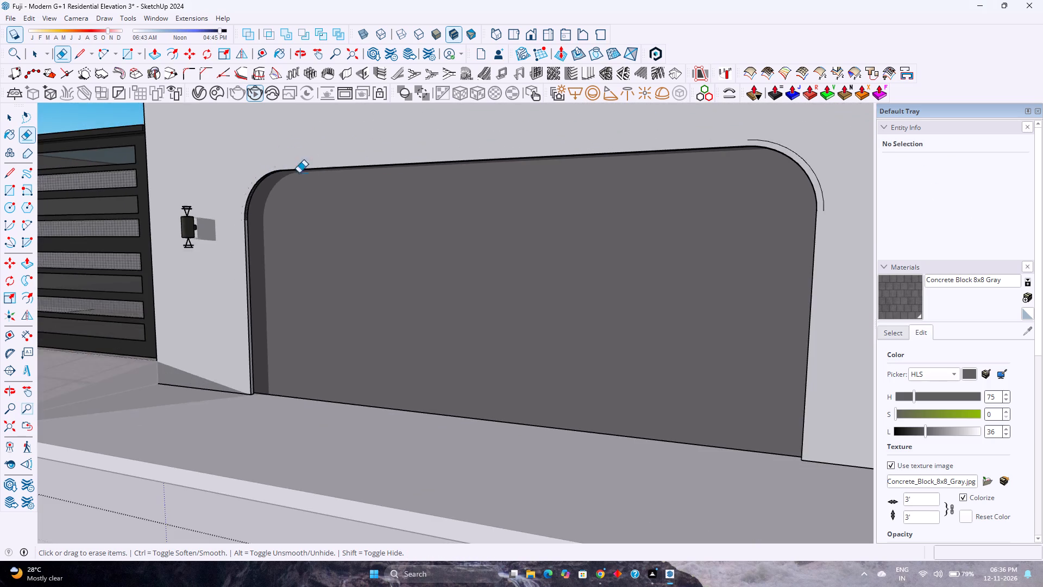
pyautogui.scroll(-4, 412, 170)
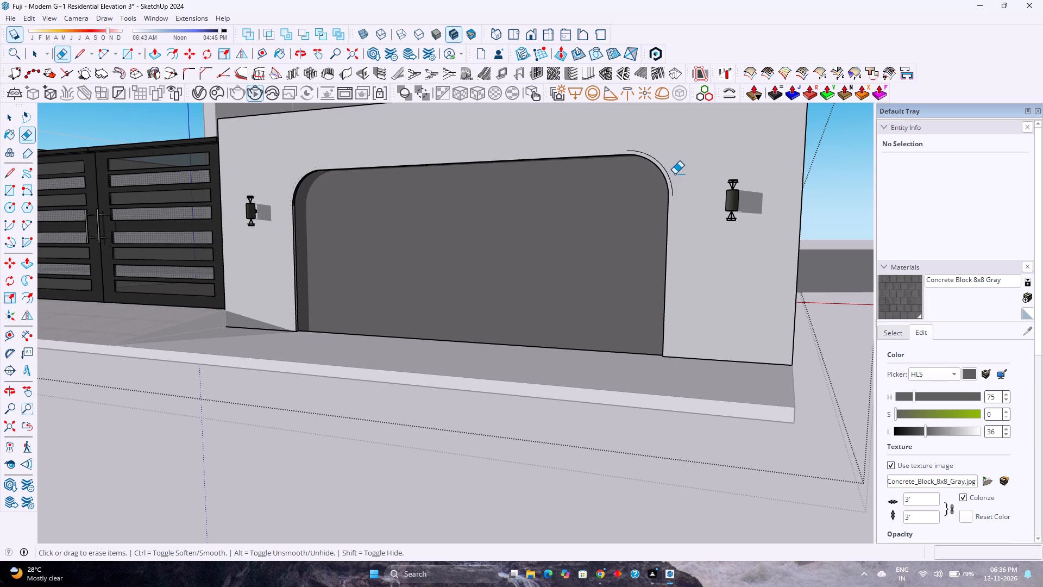
pyautogui.moveTo(662, 159); pyautogui.dragTo(657, 159)
pyautogui.moveTo(663, 155); pyautogui.dragTo(663, 171)
pyautogui.press('Escape')
pyautogui.click(665, 164)
pyautogui.click(669, 173)
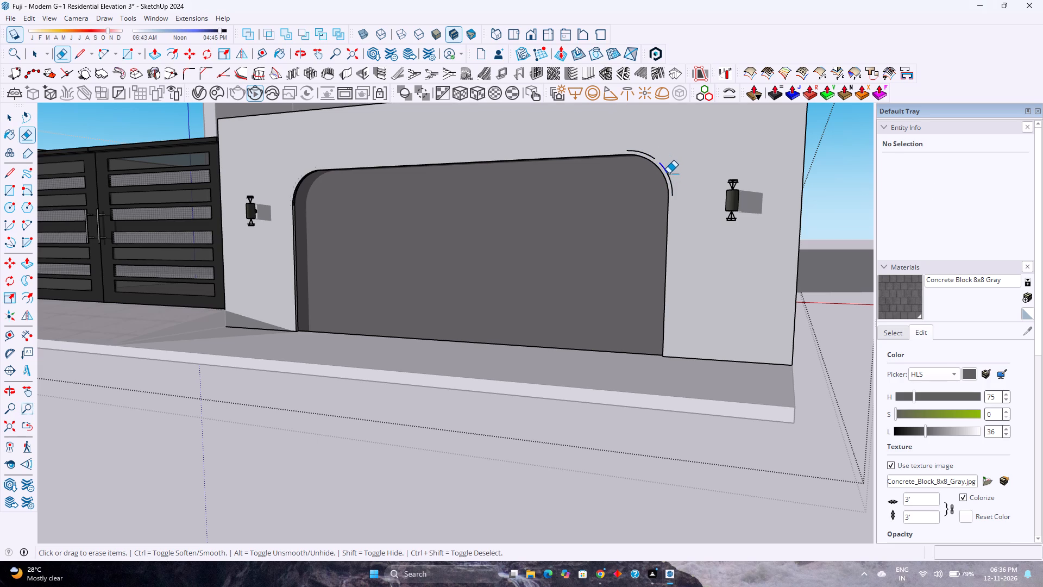
pyautogui.moveTo(670, 182); pyautogui.dragTo(672, 191)
pyautogui.moveTo(657, 158); pyautogui.dragTo(645, 152)
pyautogui.moveTo(645, 152); pyautogui.dragTo(627, 151)
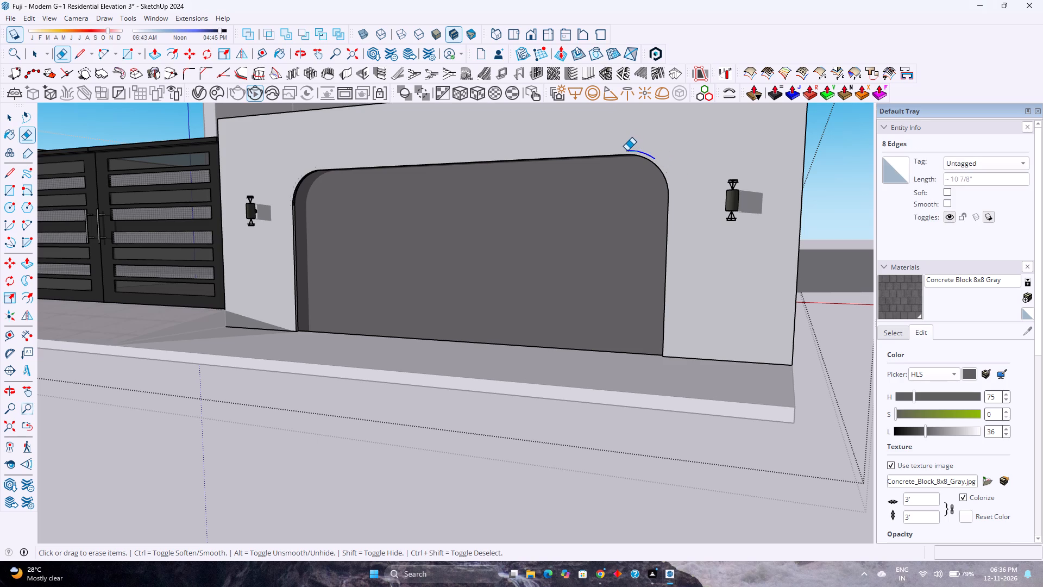
pyautogui.press('space')
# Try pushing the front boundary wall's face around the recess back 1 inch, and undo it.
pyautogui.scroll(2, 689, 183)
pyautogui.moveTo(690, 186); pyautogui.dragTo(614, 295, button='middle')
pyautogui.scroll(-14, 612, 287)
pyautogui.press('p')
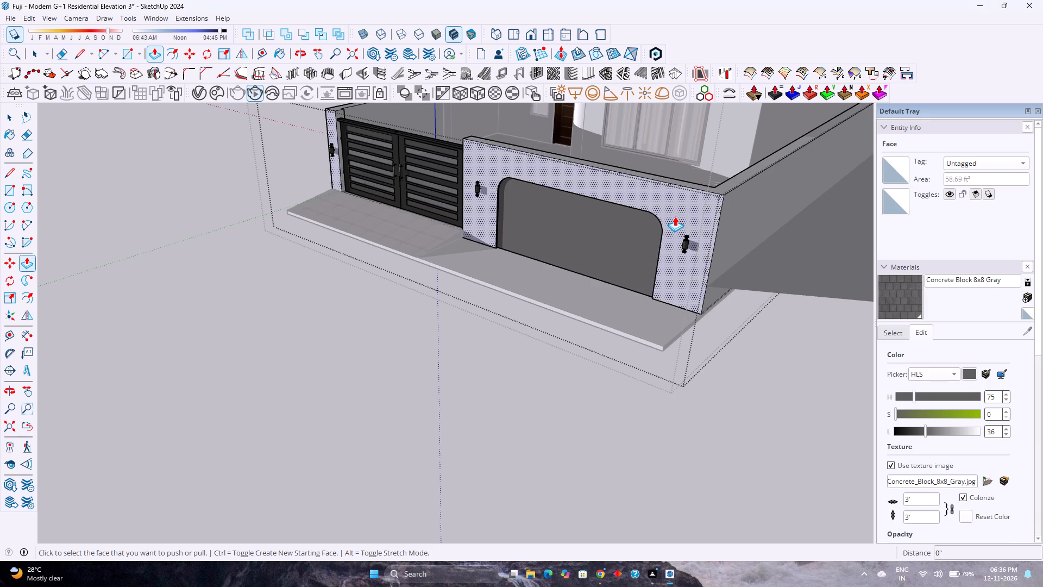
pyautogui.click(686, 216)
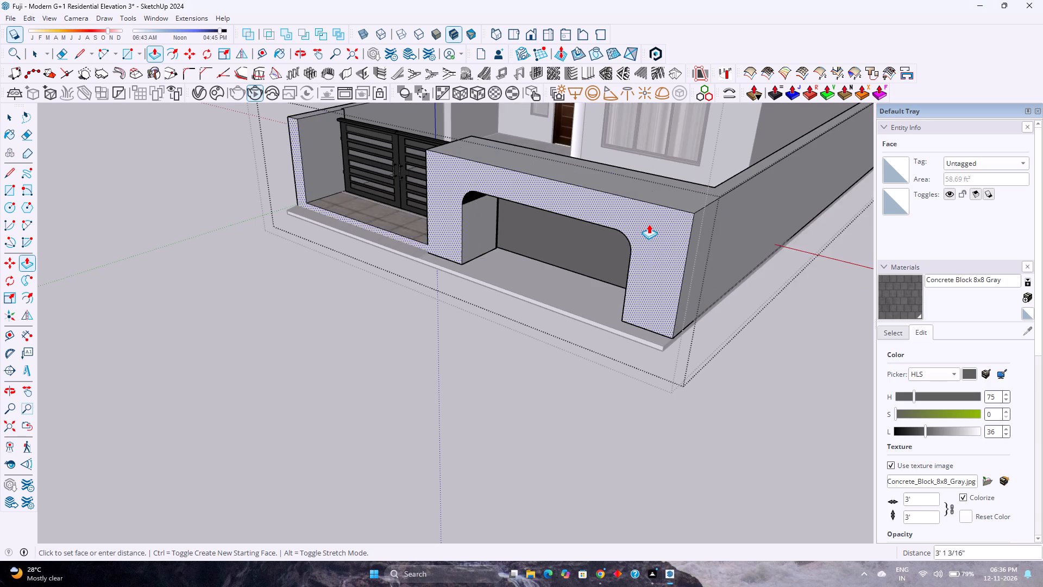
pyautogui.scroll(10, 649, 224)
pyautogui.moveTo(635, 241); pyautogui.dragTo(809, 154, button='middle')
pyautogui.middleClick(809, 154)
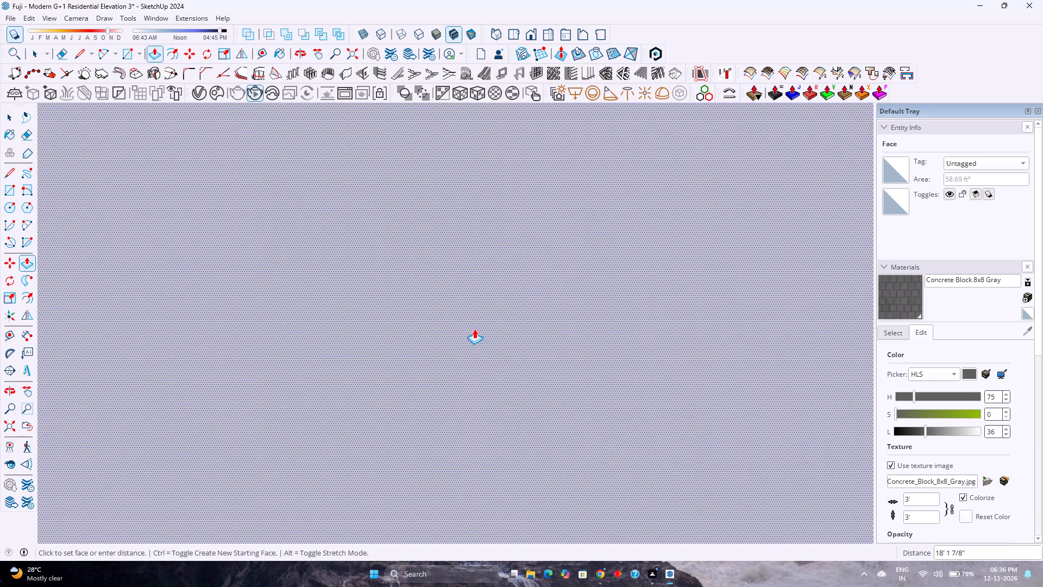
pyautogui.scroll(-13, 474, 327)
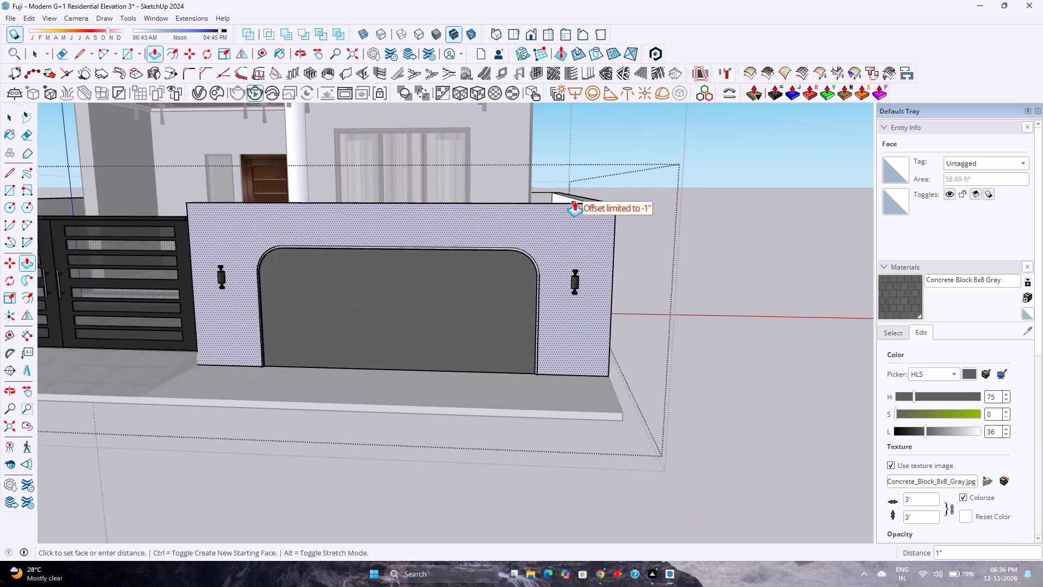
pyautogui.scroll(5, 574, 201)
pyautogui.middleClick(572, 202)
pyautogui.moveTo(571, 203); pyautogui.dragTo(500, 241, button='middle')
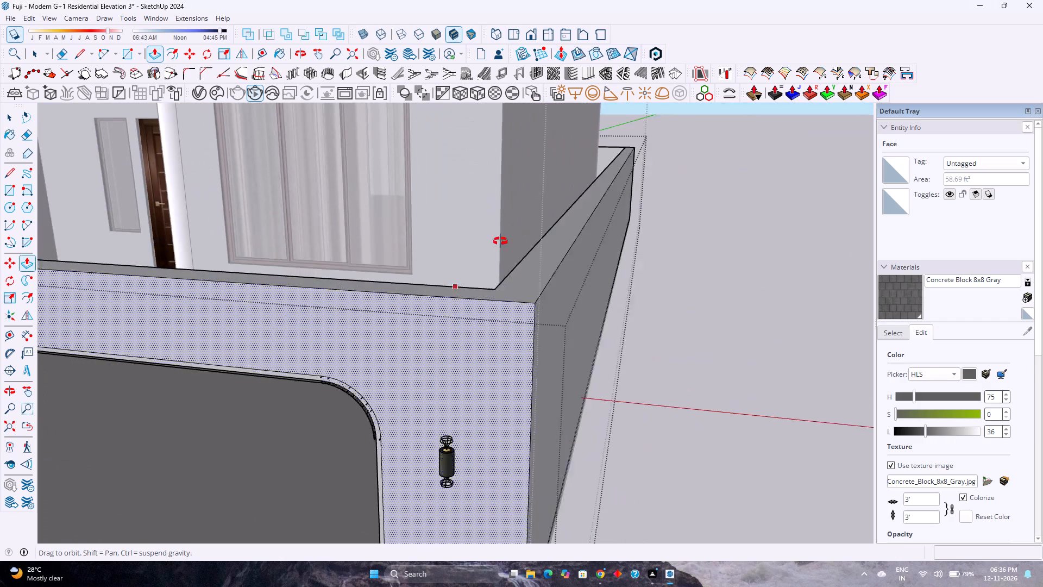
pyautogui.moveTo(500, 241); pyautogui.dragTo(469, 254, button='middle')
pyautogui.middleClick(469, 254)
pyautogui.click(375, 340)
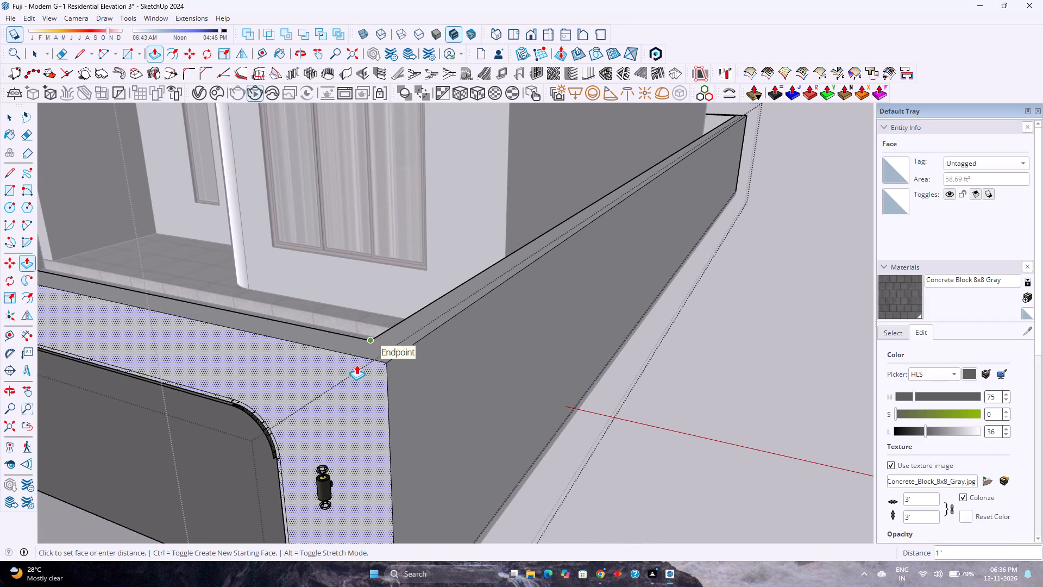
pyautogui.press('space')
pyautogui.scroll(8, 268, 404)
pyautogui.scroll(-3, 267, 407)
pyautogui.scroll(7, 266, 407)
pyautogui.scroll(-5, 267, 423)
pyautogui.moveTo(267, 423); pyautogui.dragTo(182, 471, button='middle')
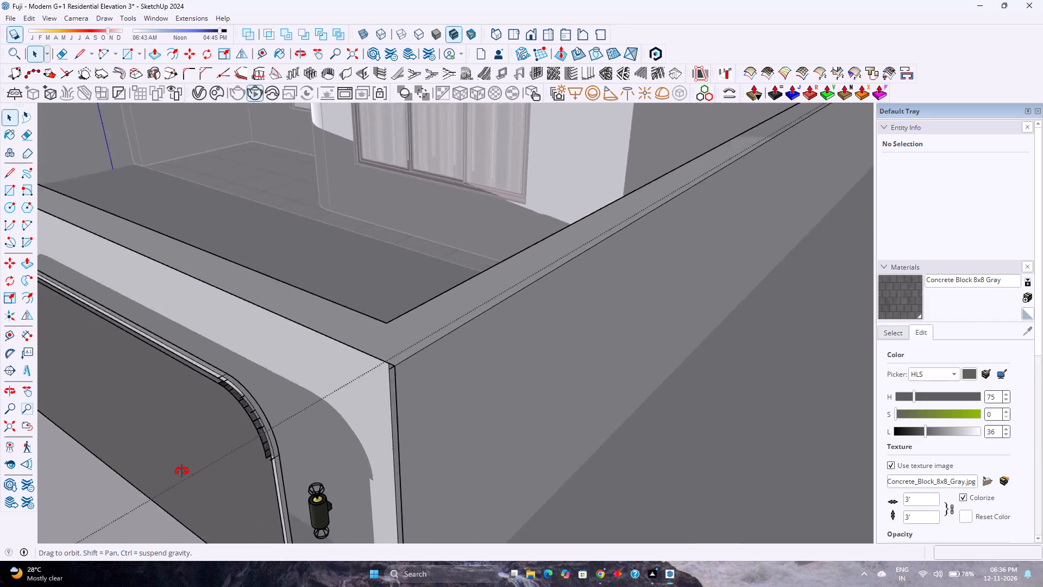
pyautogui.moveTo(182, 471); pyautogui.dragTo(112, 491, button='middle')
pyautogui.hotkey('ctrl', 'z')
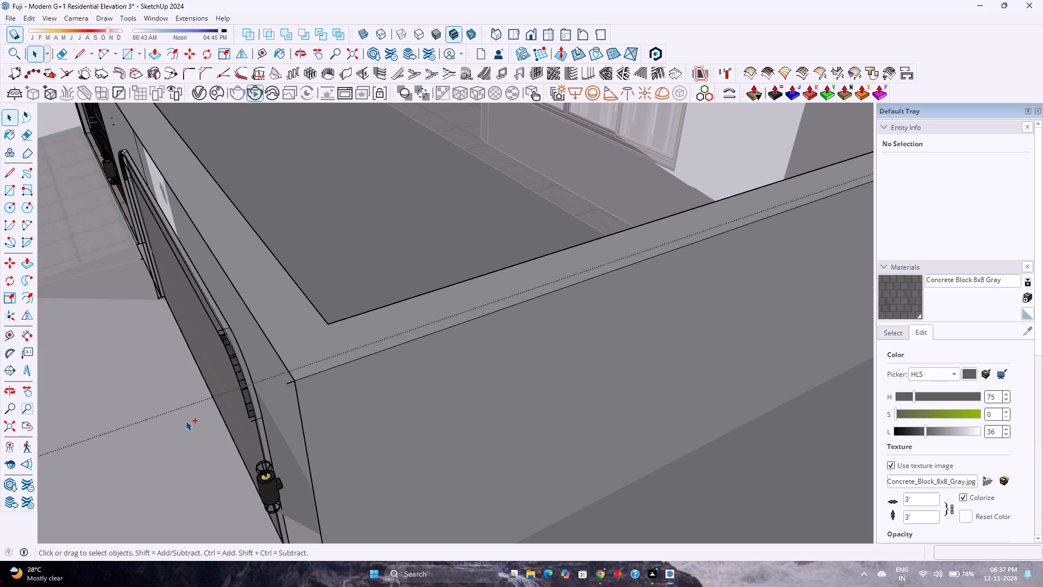
# Push the front boundary wall's face around the recess back 1 inch with Push/Pull.
pyautogui.scroll(1, 246, 411)
pyautogui.scroll(-3, 246, 411)
pyautogui.moveTo(246, 411); pyautogui.dragTo(433, 329, button='middle')
pyautogui.scroll(-5, 396, 359)
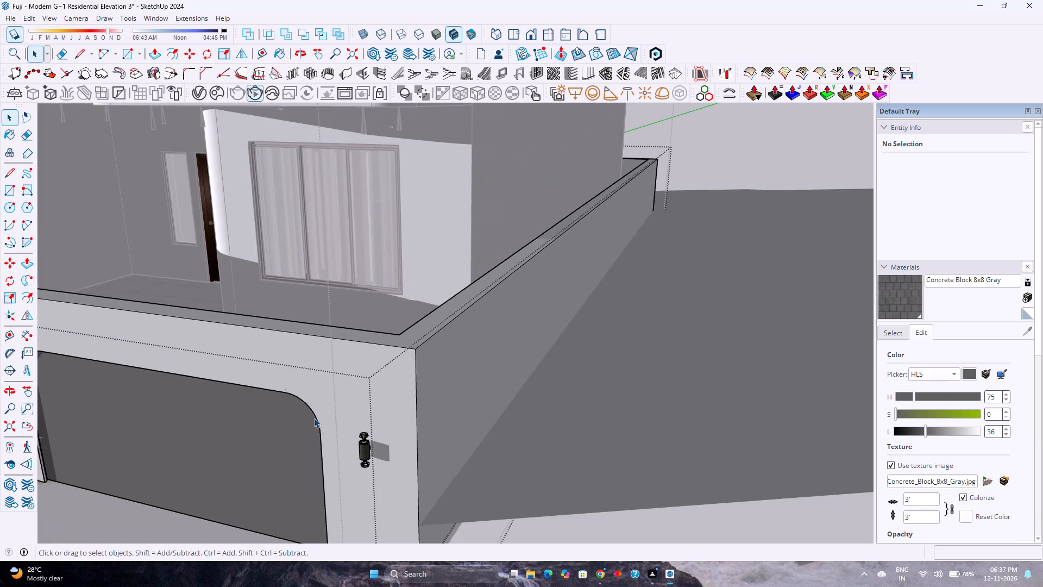
pyautogui.scroll(-4, 314, 418)
pyautogui.scroll(3, 304, 428)
pyautogui.scroll(-3, 280, 434)
pyautogui.keyDown('shift'); pyautogui.moveTo(194, 446); pyautogui.dragTo(308, 391, button='middle'); pyautogui.keyUp('shift')
pyautogui.keyDown('shift'); pyautogui.middleClick(308, 391); pyautogui.keyUp('shift')
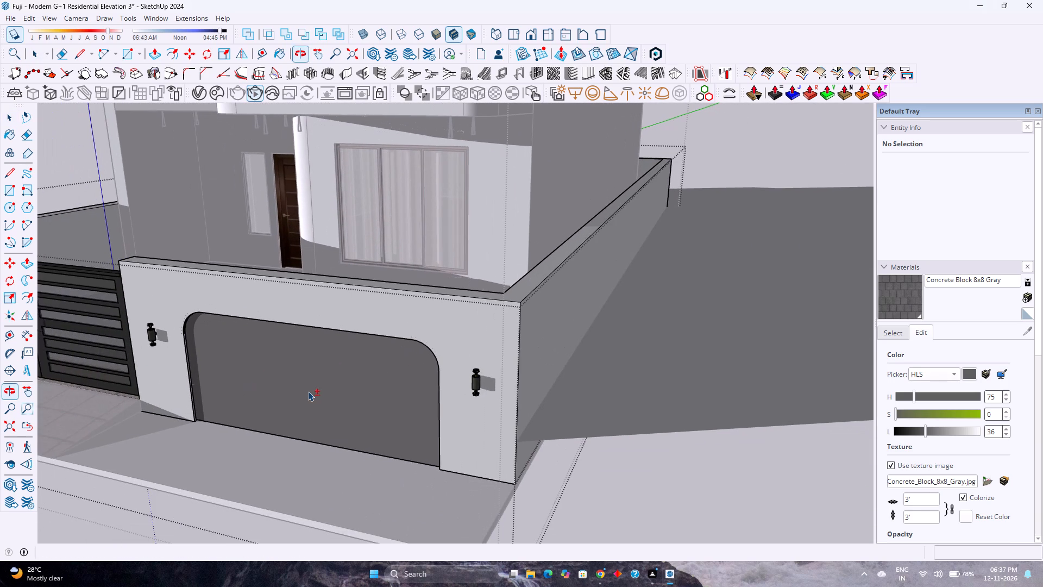
pyautogui.press('p')
pyautogui.click(343, 312)
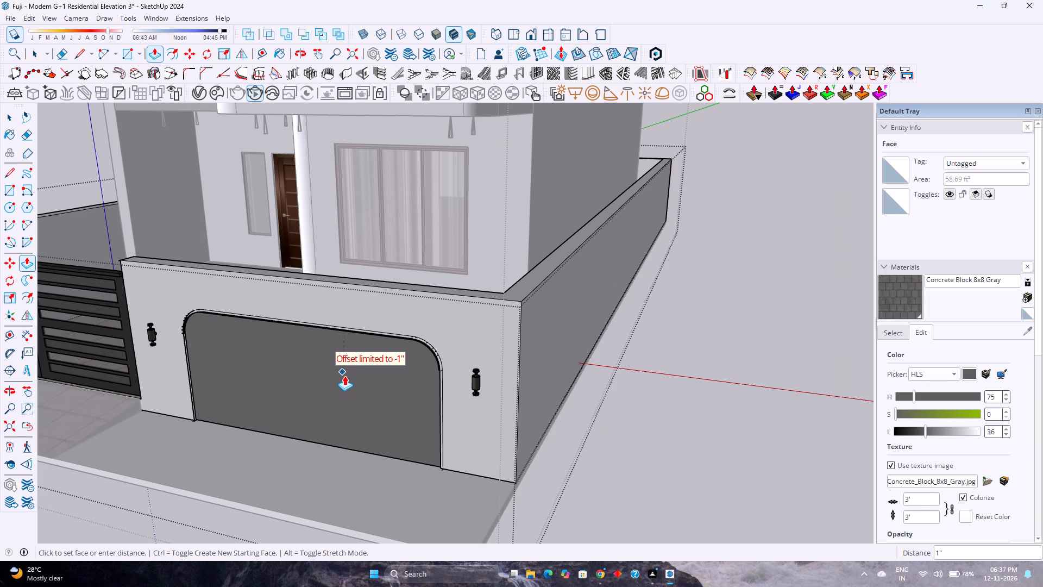
pyautogui.scroll(7, 349, 381)
pyautogui.moveTo(349, 382); pyautogui.dragTo(194, 435, button='middle')
pyautogui.scroll(1, 194, 435)
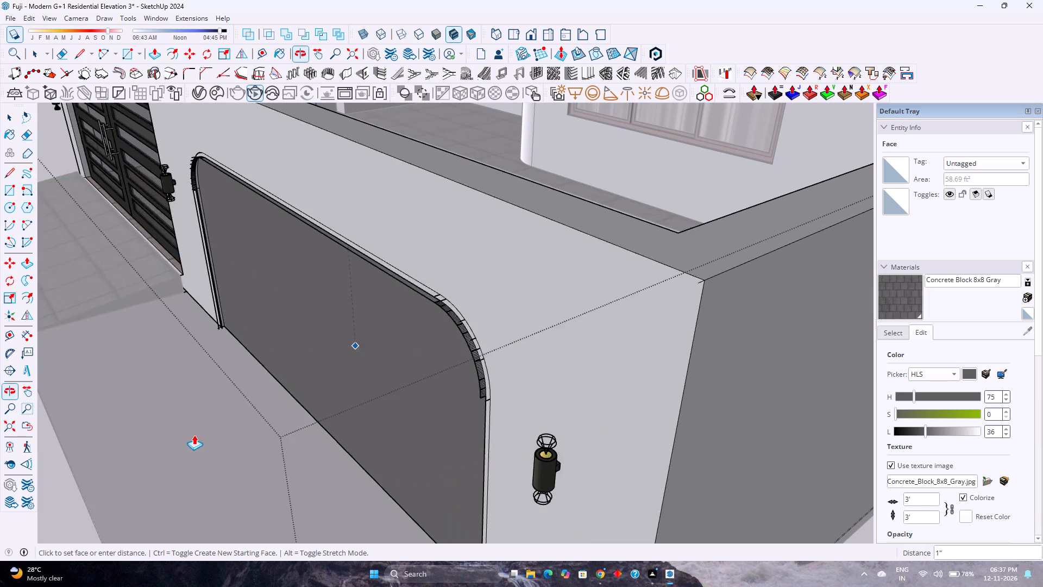
pyautogui.click(406, 367)
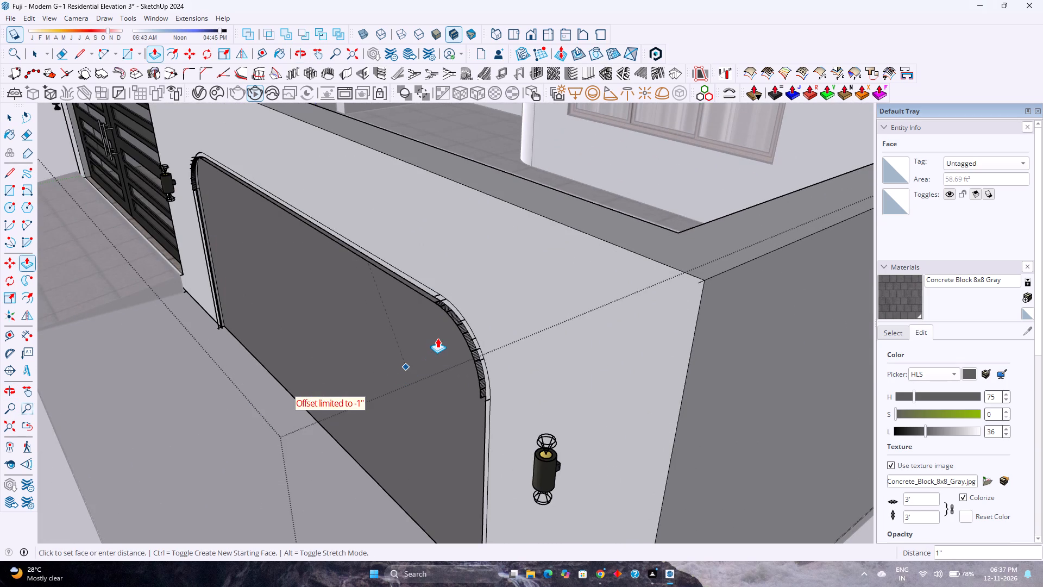
pyautogui.scroll(9, 437, 338)
pyautogui.scroll(-11, 438, 338)
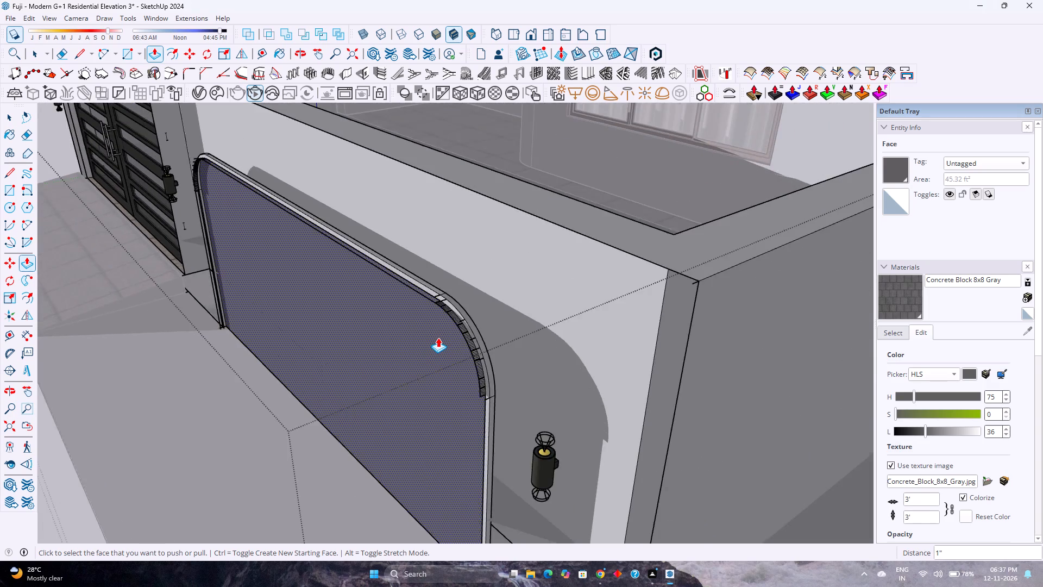
pyautogui.scroll(-2, 438, 338)
pyautogui.moveTo(439, 338); pyautogui.dragTo(304, 257, button='middle')
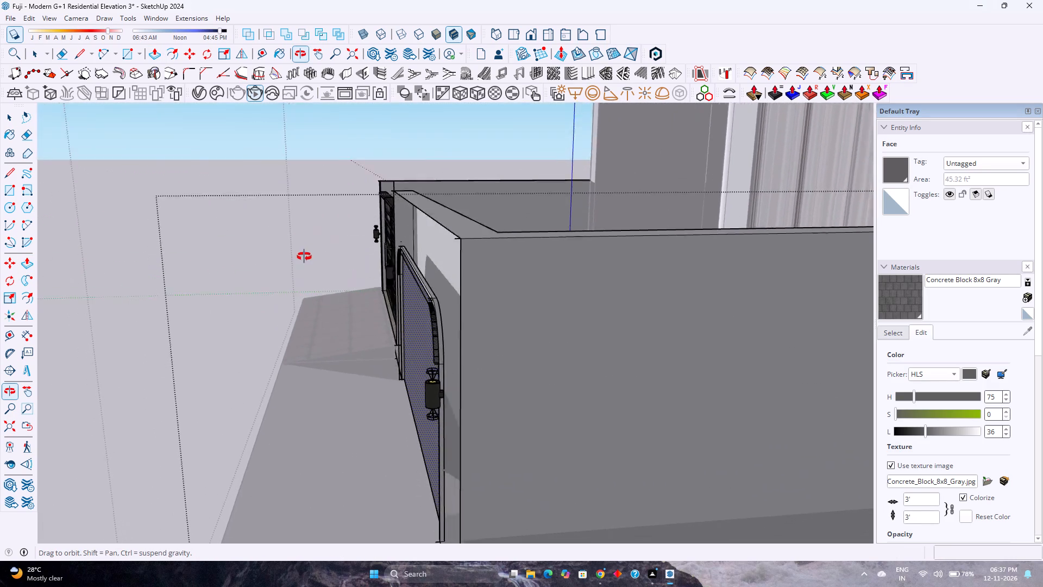
pyautogui.moveTo(304, 257); pyautogui.dragTo(603, 421, button='middle')
pyautogui.scroll(-3, 604, 411)
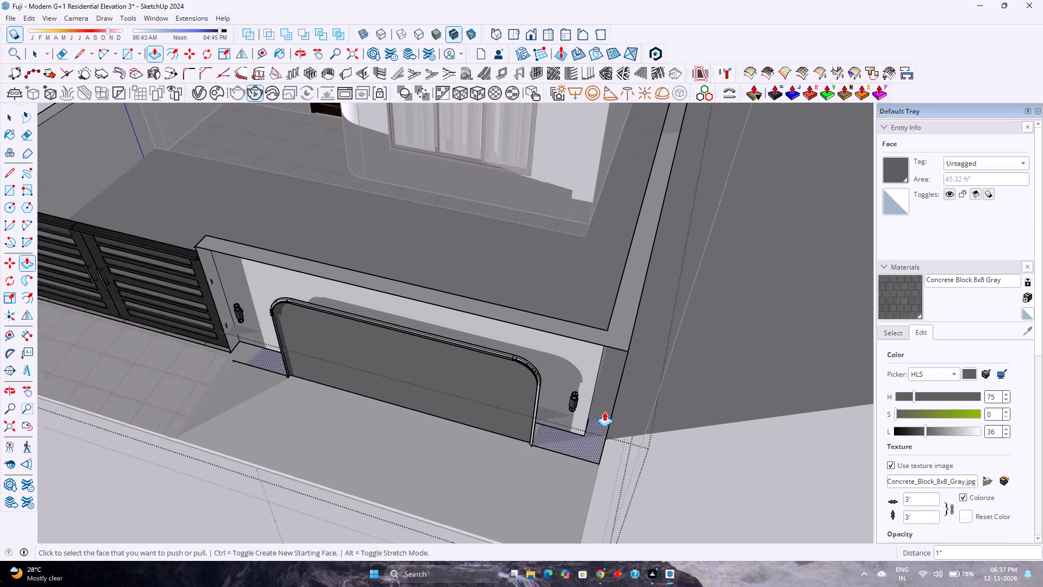
pyautogui.scroll(-5, 604, 411)
# Draw a 15' 2" line along the wall's top front edge, from the gate-side corner to the outer corner, to rebuild the front face.
pyautogui.press('v')
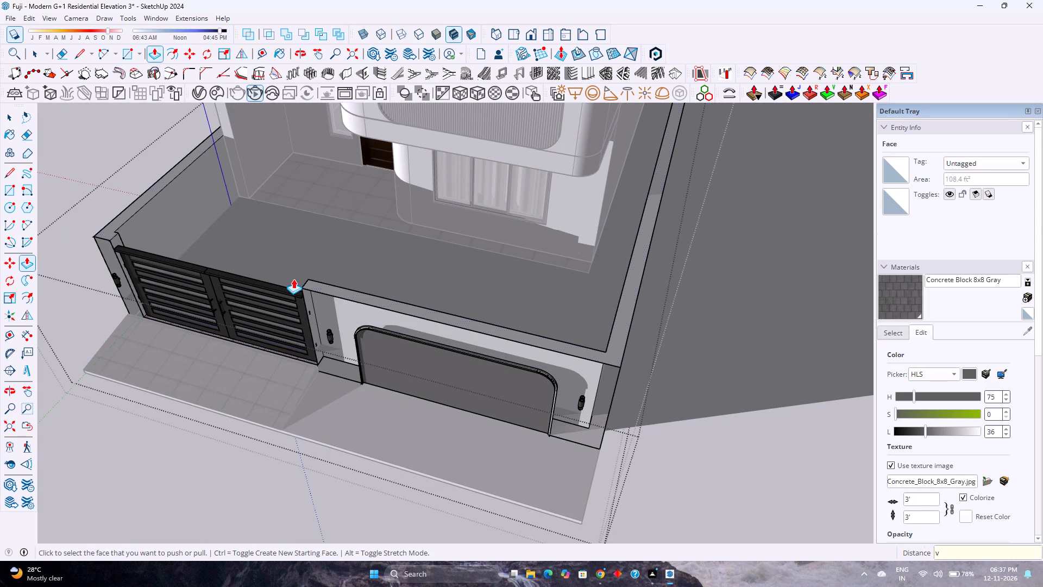
pyautogui.press('l')
pyautogui.click(304, 289)
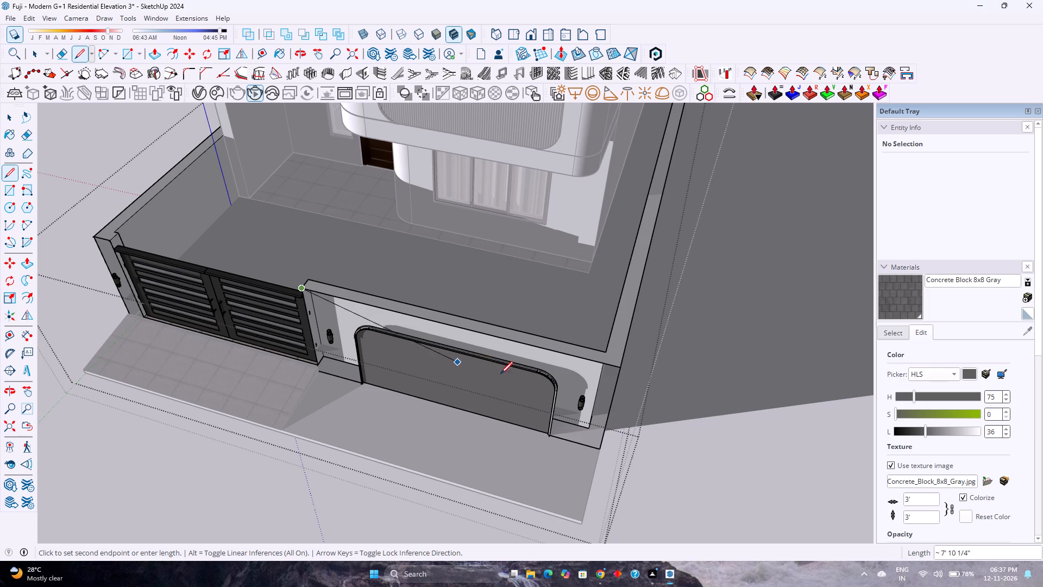
pyautogui.click(620, 367)
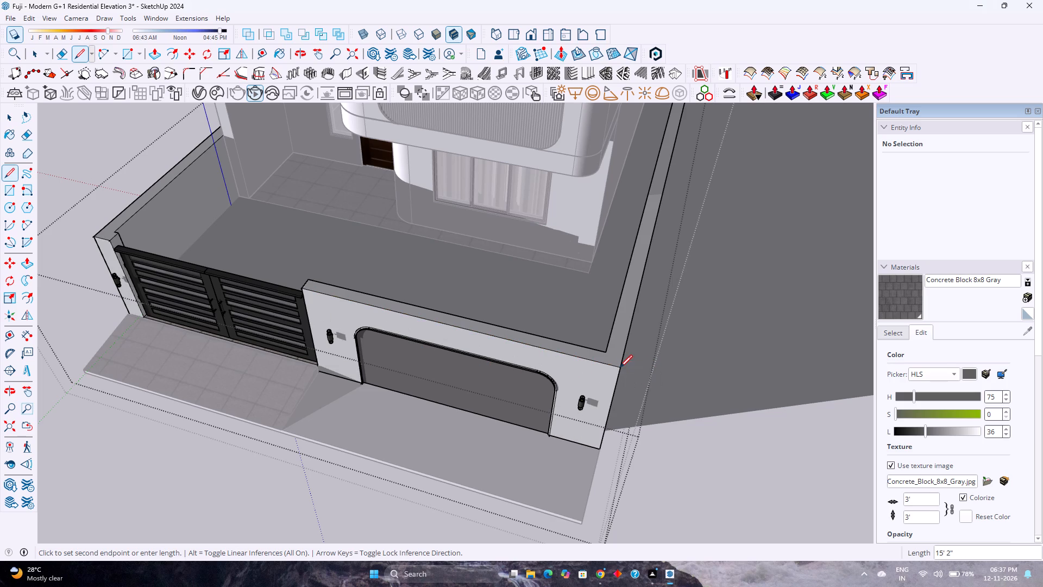
pyautogui.press('space')
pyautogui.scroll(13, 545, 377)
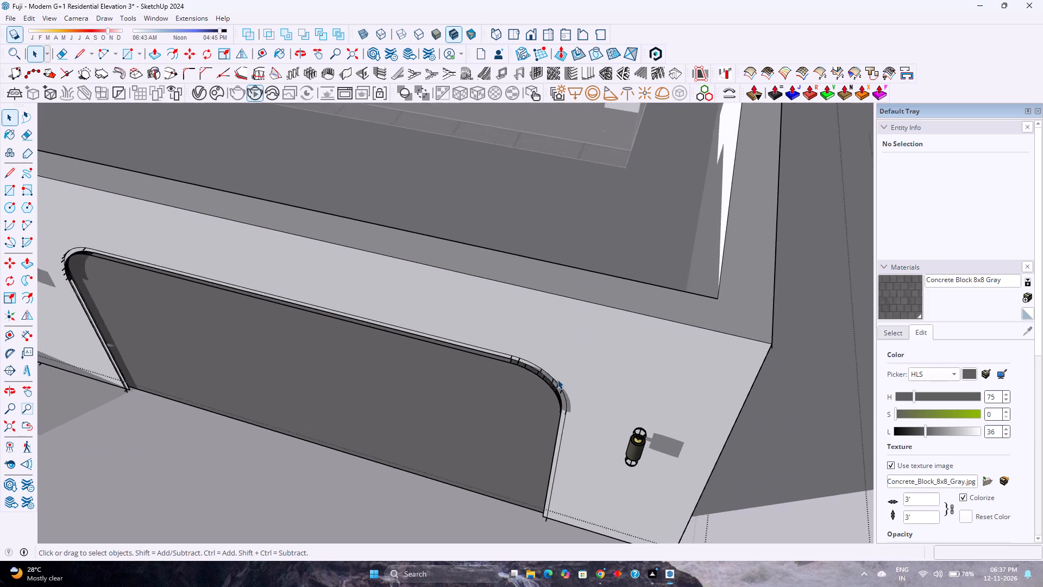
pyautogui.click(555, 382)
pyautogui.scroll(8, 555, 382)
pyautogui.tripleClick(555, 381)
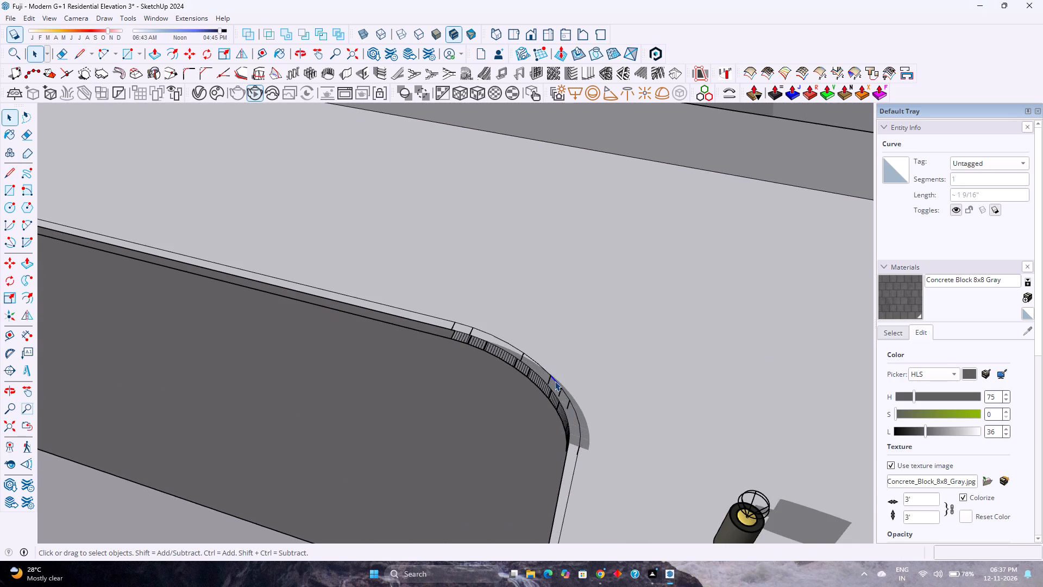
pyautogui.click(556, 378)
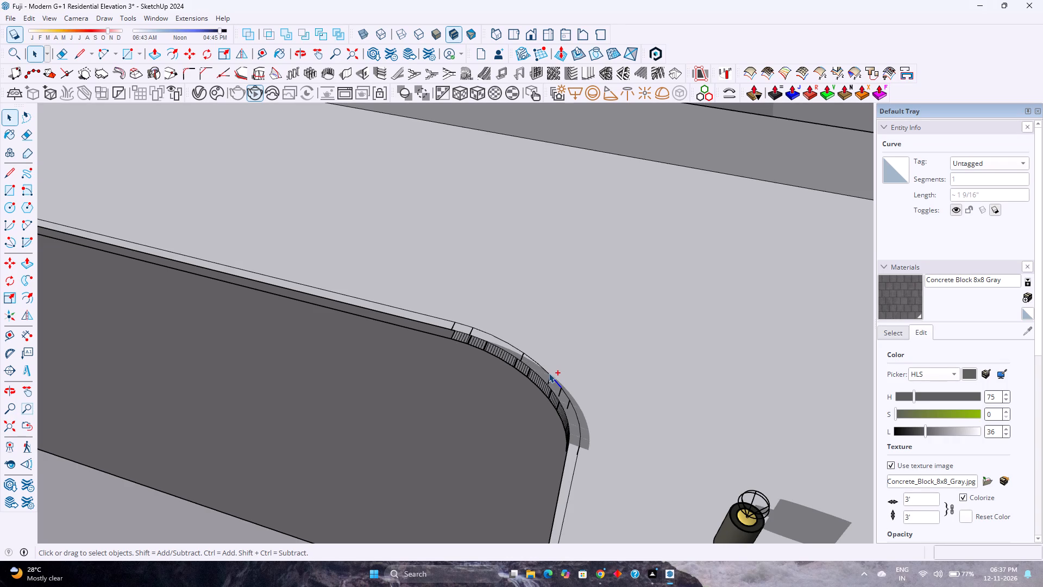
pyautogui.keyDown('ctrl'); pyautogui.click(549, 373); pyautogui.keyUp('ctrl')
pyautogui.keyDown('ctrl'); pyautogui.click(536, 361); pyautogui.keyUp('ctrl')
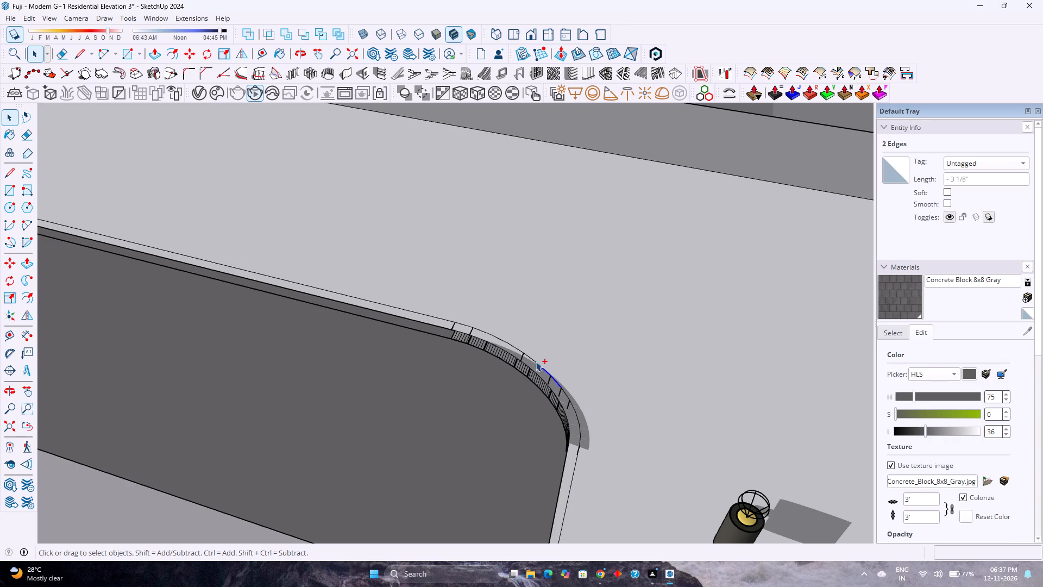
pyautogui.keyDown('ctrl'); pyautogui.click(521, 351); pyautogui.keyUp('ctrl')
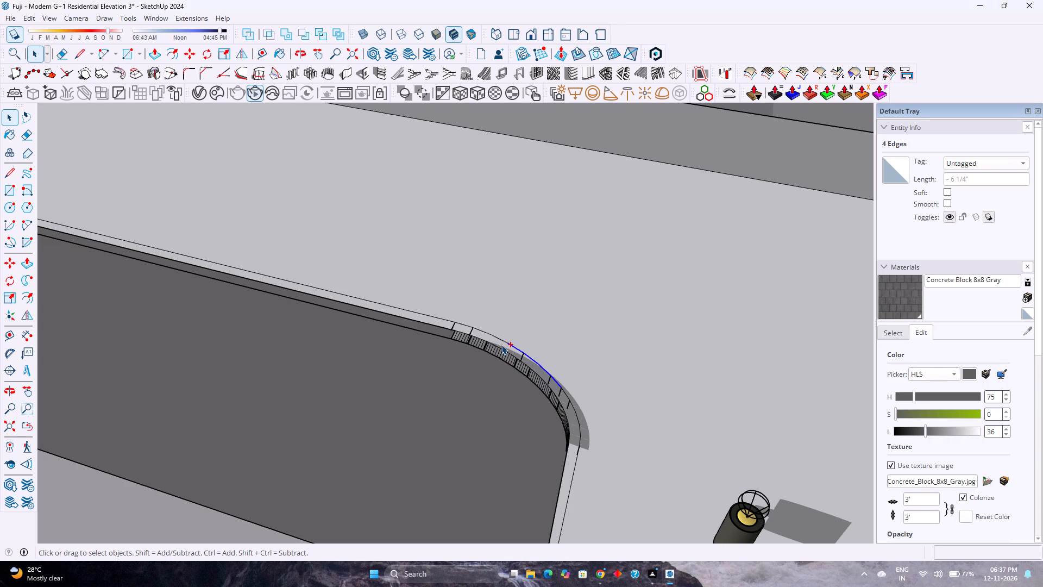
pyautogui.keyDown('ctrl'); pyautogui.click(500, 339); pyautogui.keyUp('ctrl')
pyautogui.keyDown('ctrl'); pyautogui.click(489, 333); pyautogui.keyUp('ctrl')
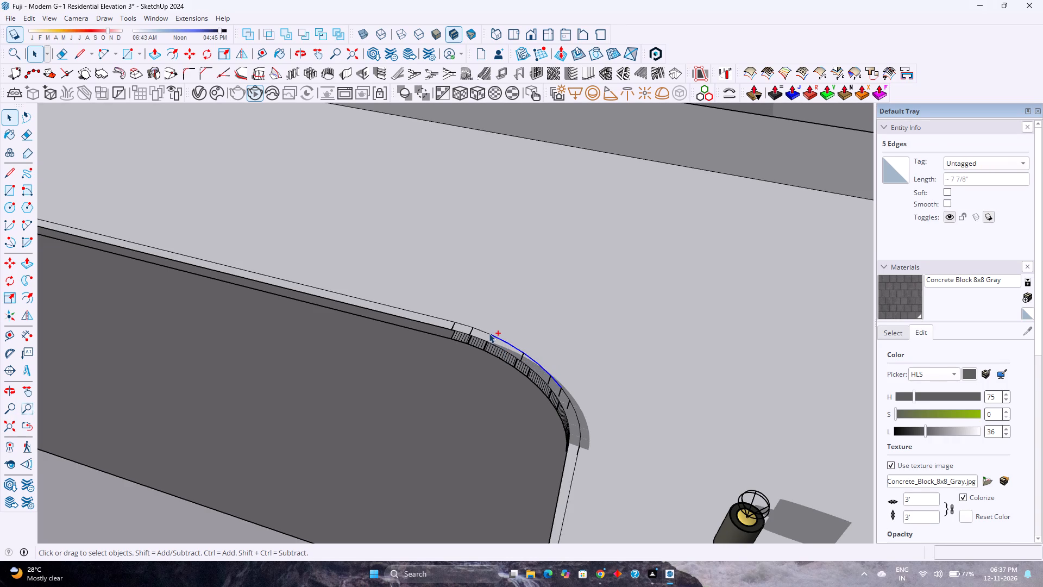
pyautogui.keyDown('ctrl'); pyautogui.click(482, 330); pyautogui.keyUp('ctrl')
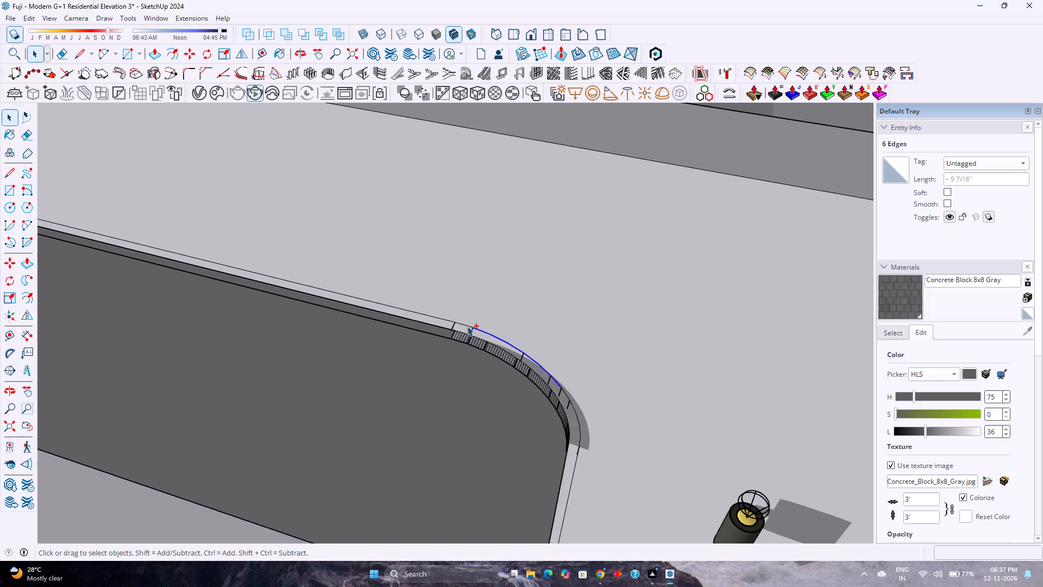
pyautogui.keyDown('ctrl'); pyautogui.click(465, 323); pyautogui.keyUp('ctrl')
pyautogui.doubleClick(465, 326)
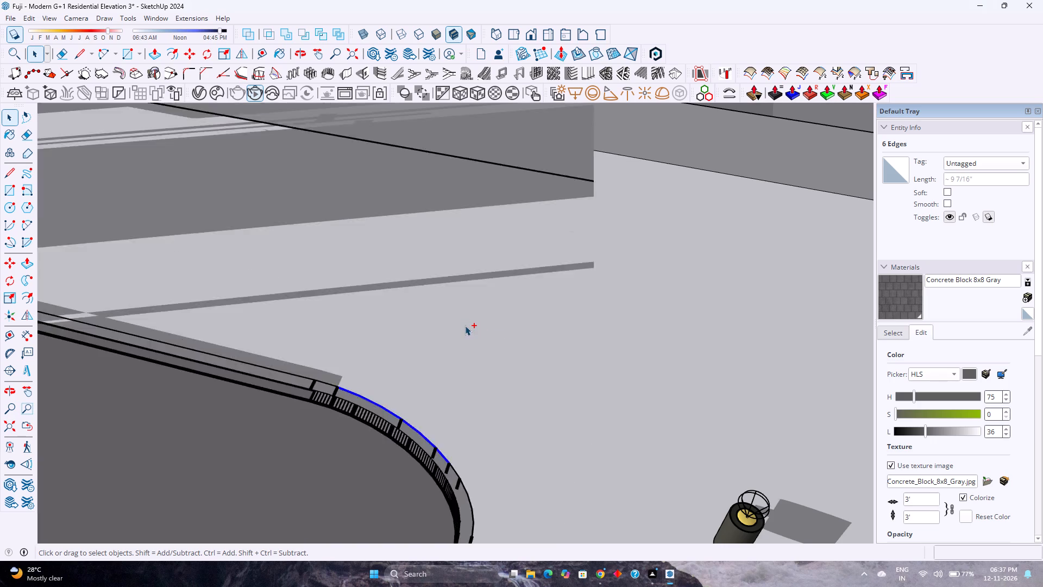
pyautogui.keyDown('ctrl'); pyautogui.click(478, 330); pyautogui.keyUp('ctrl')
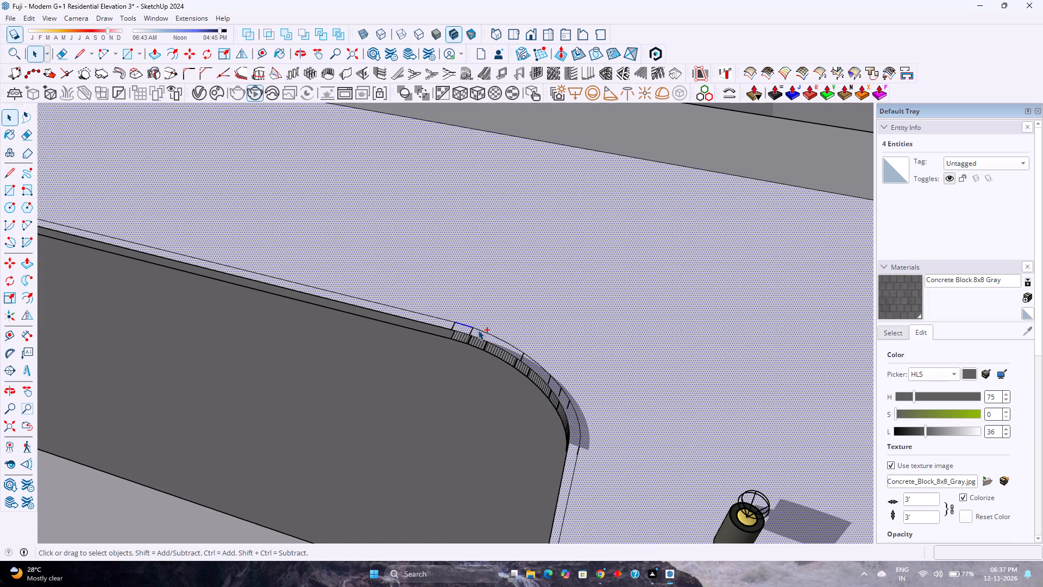
# Delete all the short arc segments of the border's outer outline around the recess's upper-right corner.
pyautogui.click(487, 332)
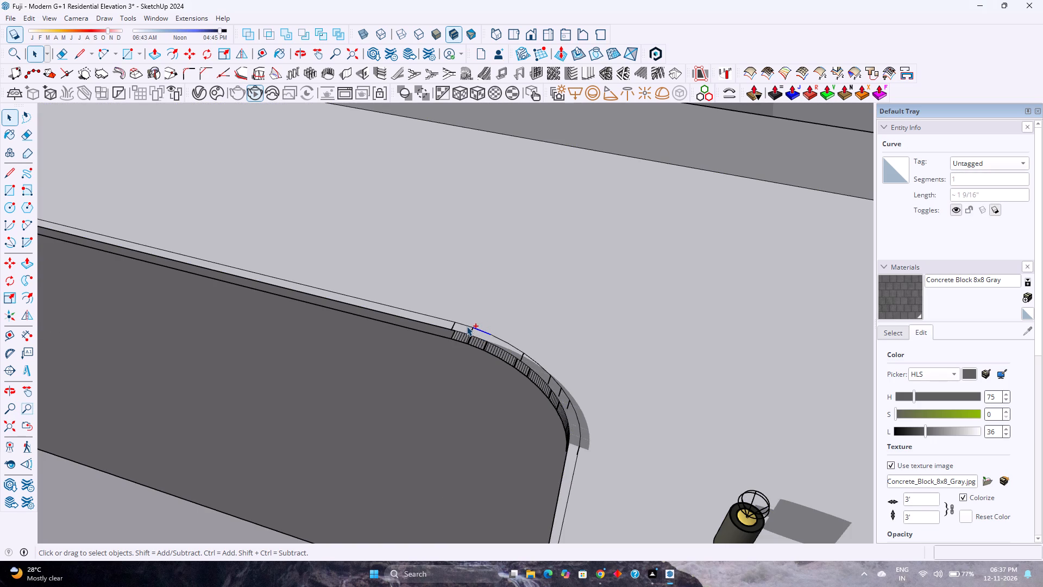
pyautogui.keyDown('ctrl'); pyautogui.click(467, 326); pyautogui.keyUp('ctrl')
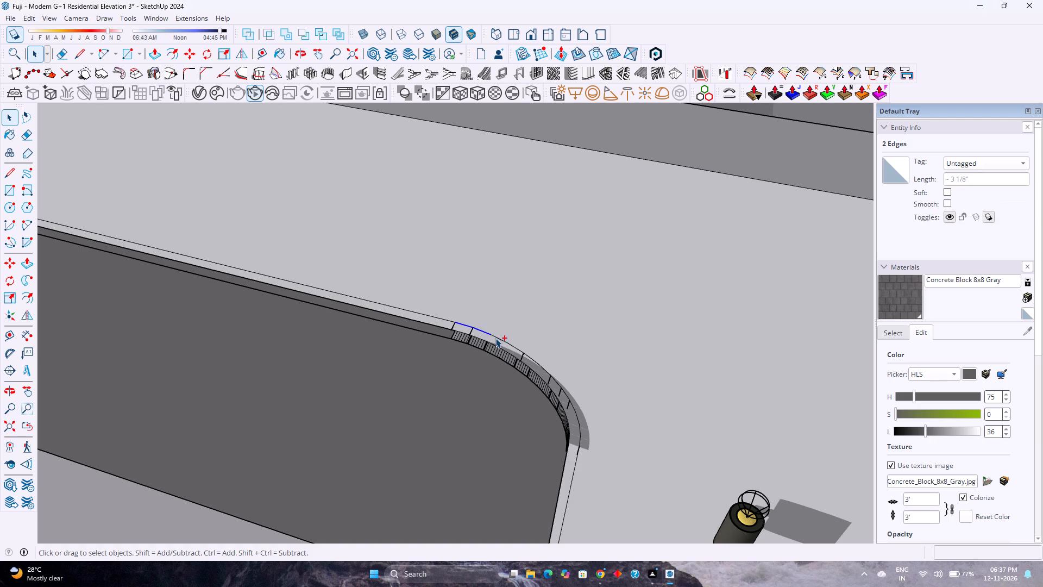
pyautogui.keyDown('ctrl'); pyautogui.click(496, 337); pyautogui.keyUp('ctrl')
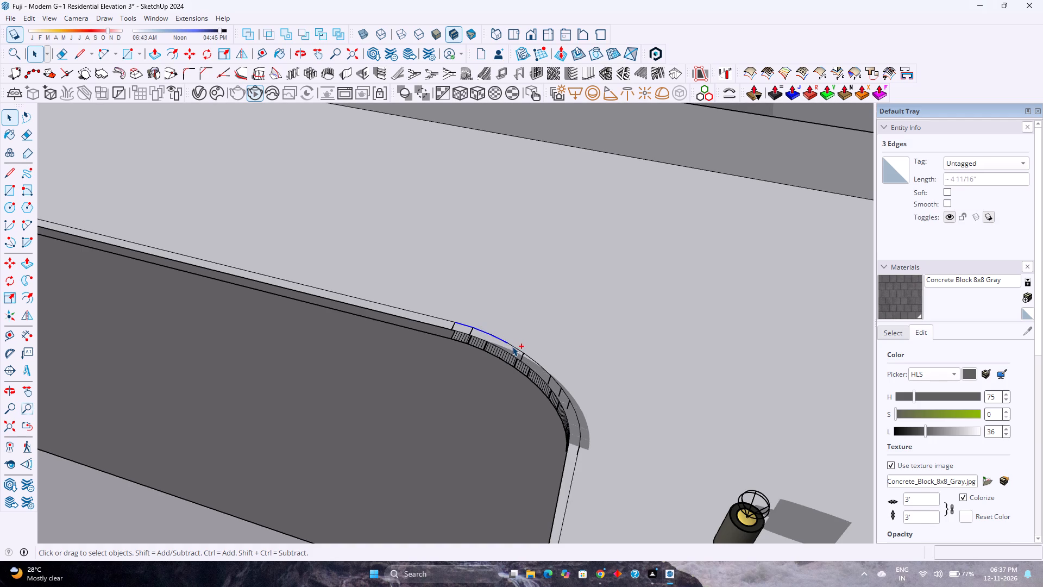
pyautogui.keyDown('ctrl'); pyautogui.click(512, 346); pyautogui.keyUp('ctrl')
pyautogui.keyDown('ctrl'); pyautogui.click(527, 355); pyautogui.keyUp('ctrl')
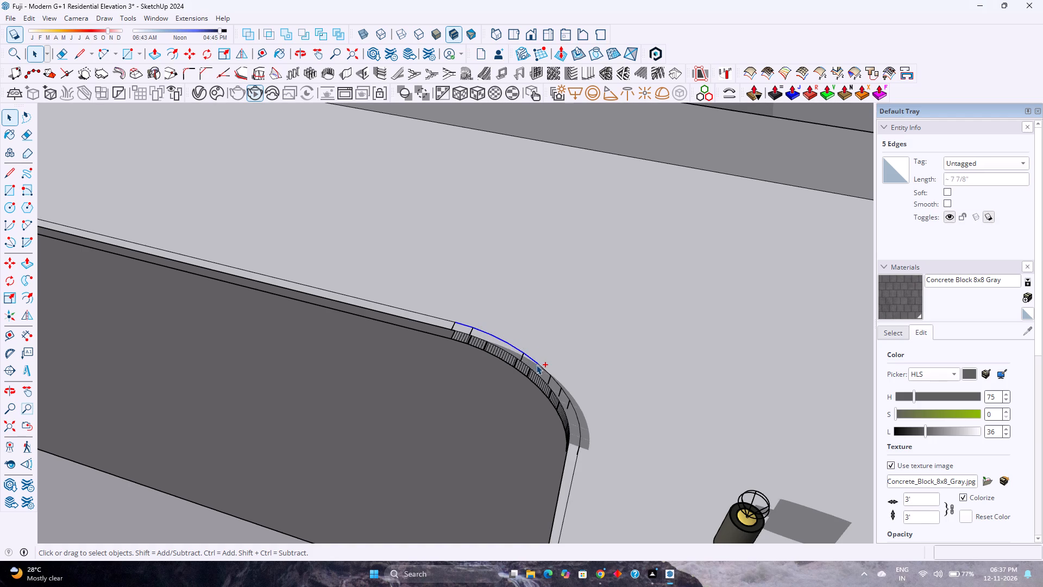
pyautogui.keyDown('ctrl'); pyautogui.click(540, 366); pyautogui.keyUp('ctrl')
pyautogui.keyDown('ctrl'); pyautogui.click(556, 383); pyautogui.keyUp('ctrl')
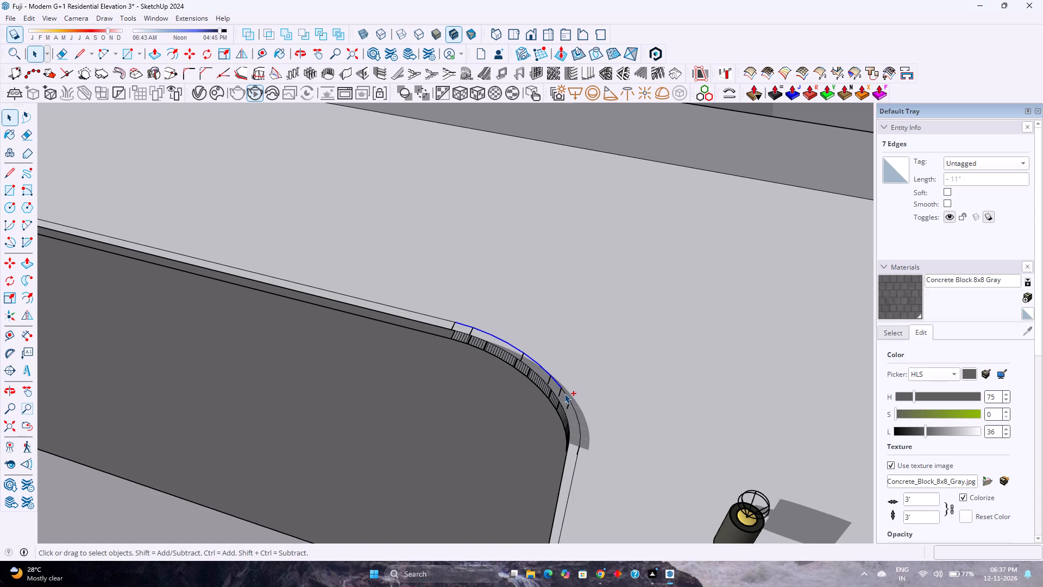
pyautogui.keyDown('ctrl'); pyautogui.click(564, 394); pyautogui.keyUp('ctrl')
pyautogui.keyDown('ctrl'); pyautogui.click(573, 409); pyautogui.keyUp('ctrl')
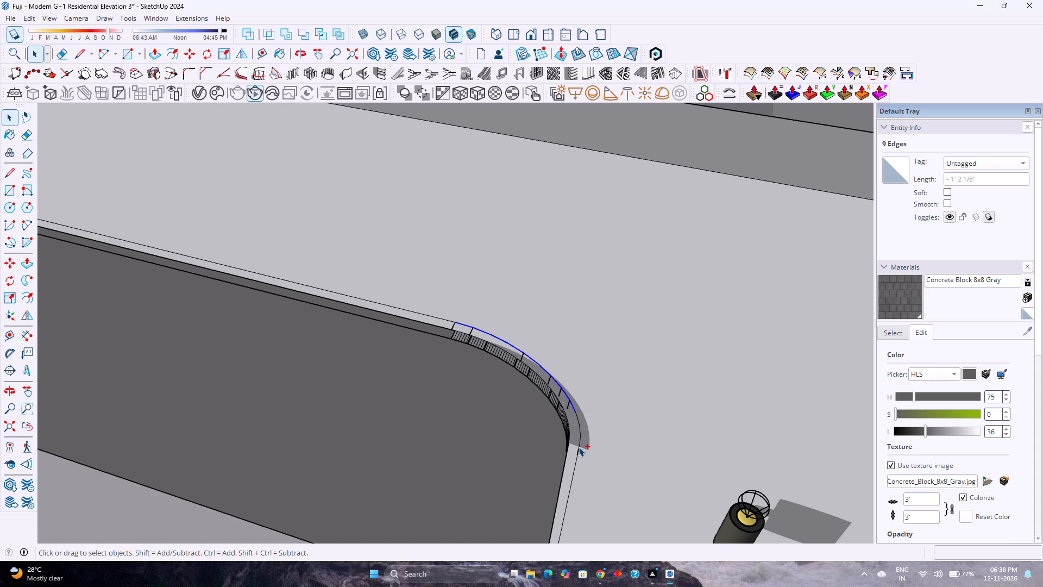
pyautogui.keyDown('ctrl'); pyautogui.click(579, 447); pyautogui.keyUp('ctrl')
pyautogui.keyDown('ctrl'); pyautogui.click(581, 434); pyautogui.keyUp('ctrl')
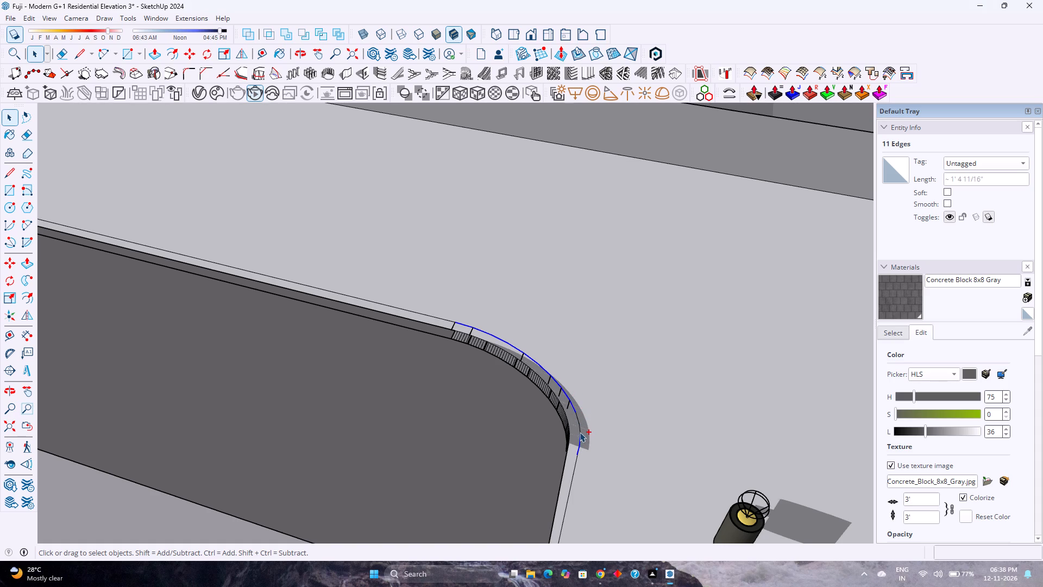
pyautogui.keyDown('ctrl'); pyautogui.click(580, 431); pyautogui.keyUp('ctrl')
pyautogui.keyDown('ctrl'); pyautogui.click(577, 420); pyautogui.keyUp('ctrl')
pyautogui.press('Delete')
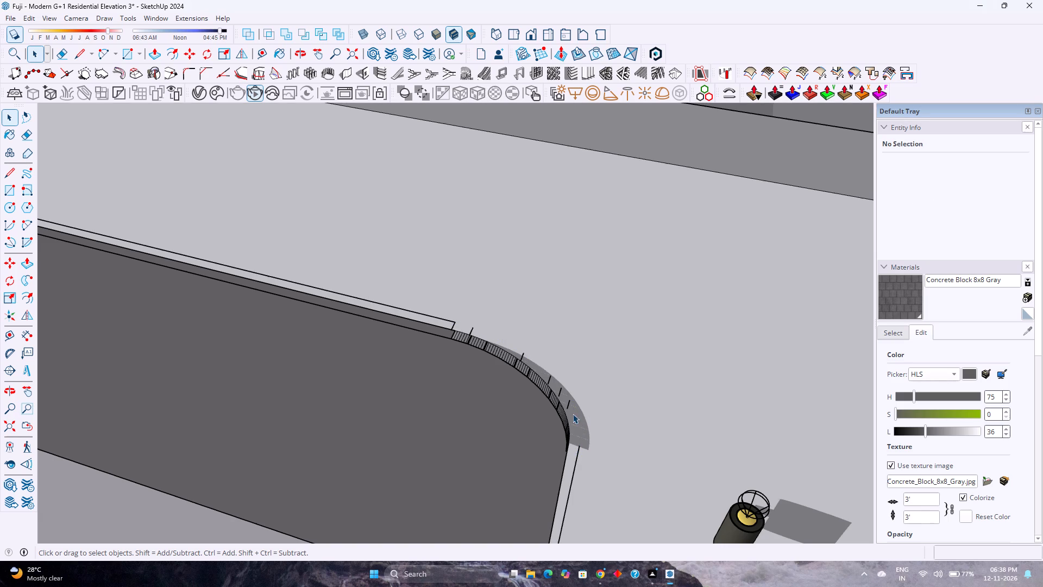
# Erase the leftover short cross edges between the border's outer outline and the recess at its upper-right corner.
pyautogui.moveTo(544, 385); pyautogui.dragTo(544, 379, button='middle')
pyautogui.moveTo(544, 378); pyautogui.dragTo(552, 326, button='middle')
pyautogui.press('e')
pyautogui.moveTo(473, 322); pyautogui.dragTo(473, 328)
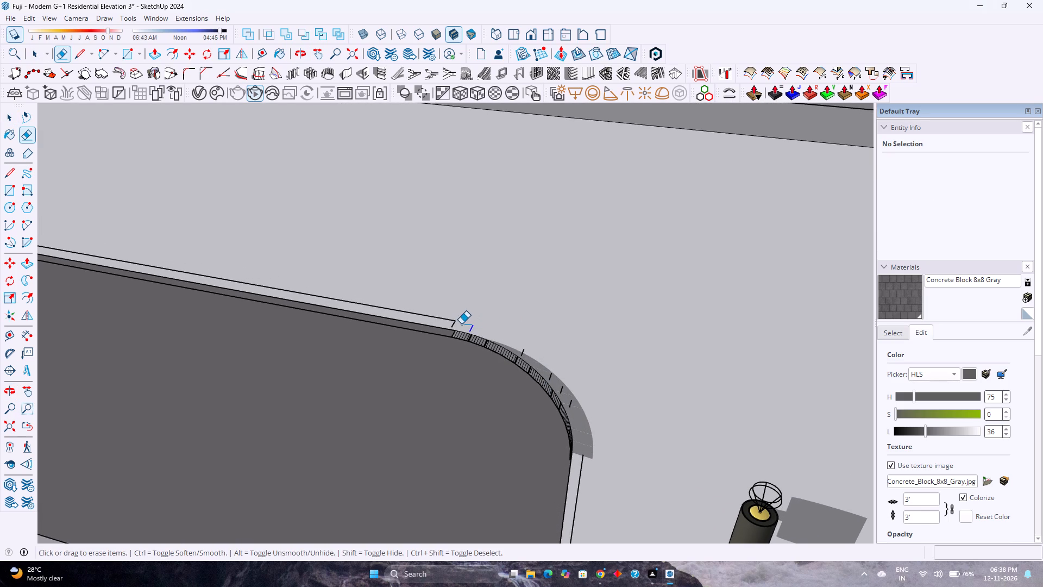
pyautogui.click(454, 324)
pyautogui.moveTo(519, 348); pyautogui.dragTo(523, 354)
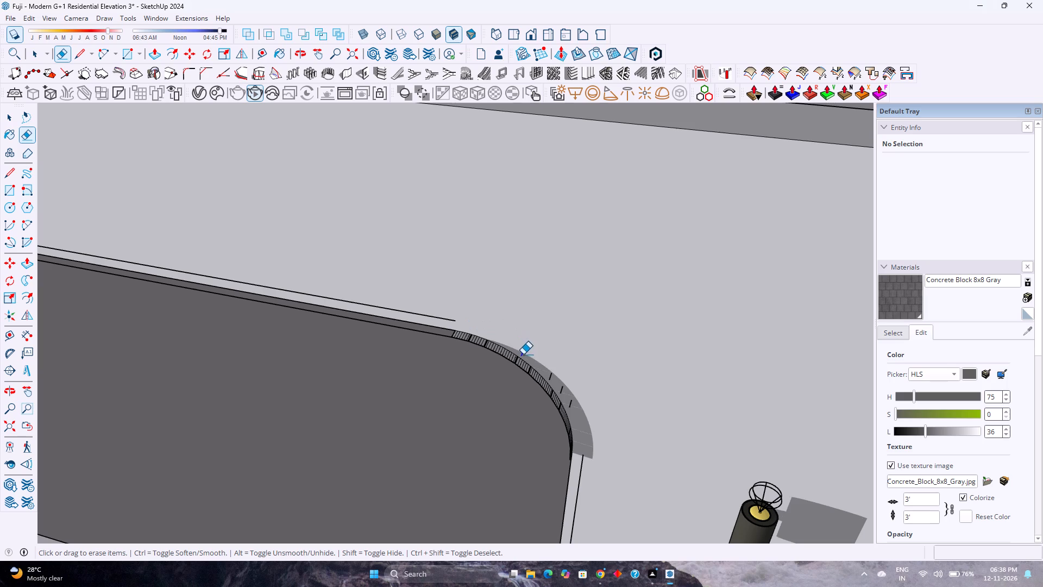
pyautogui.moveTo(523, 354); pyautogui.dragTo(564, 392)
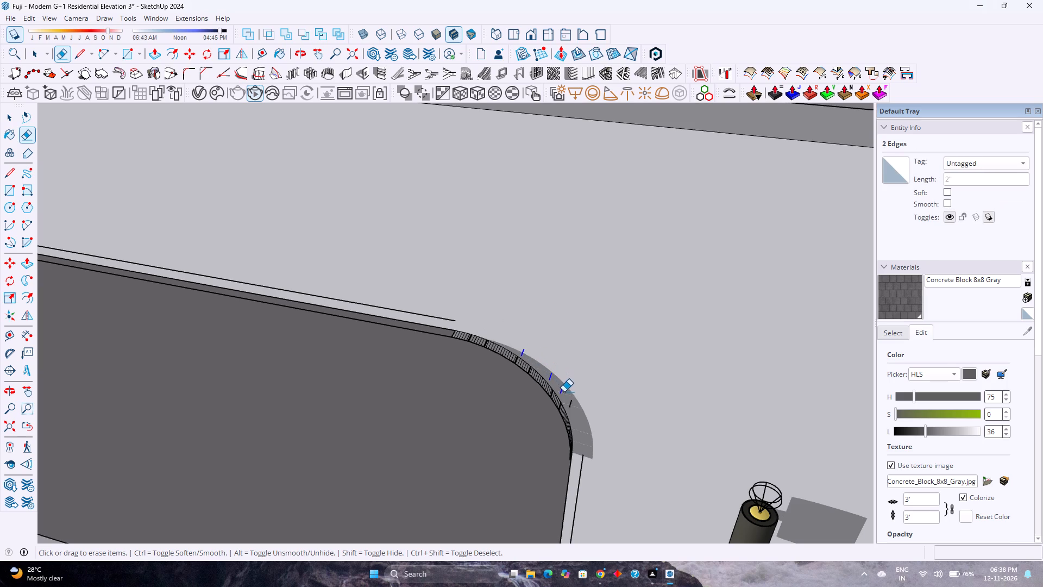
pyautogui.moveTo(564, 392); pyautogui.dragTo(571, 405)
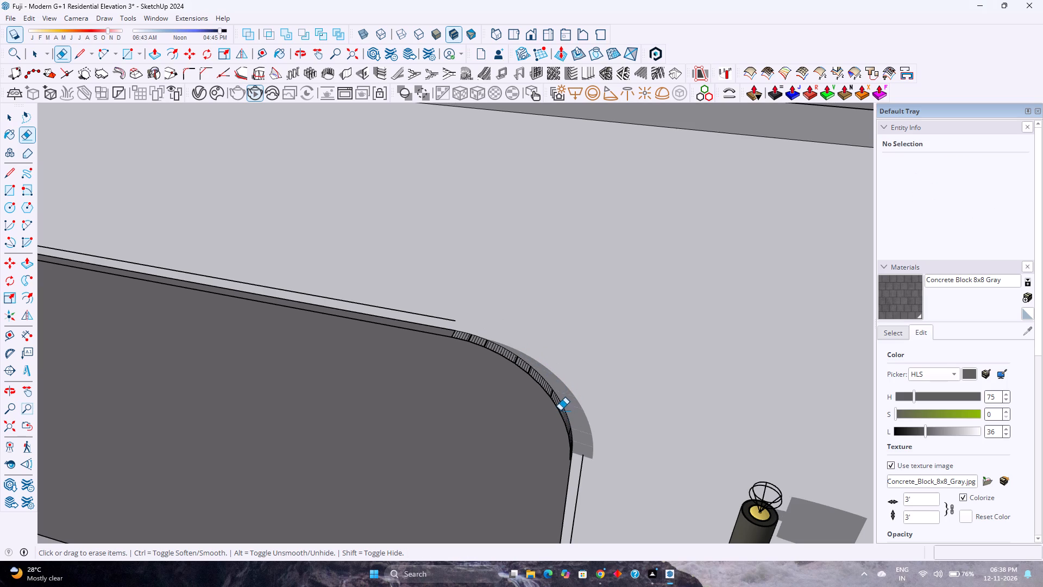
# Draw a tangent arc of 1' radius joining the border outline's top and side edges at the recess's upper-right corner.
pyautogui.press('a')
pyautogui.click(453, 321)
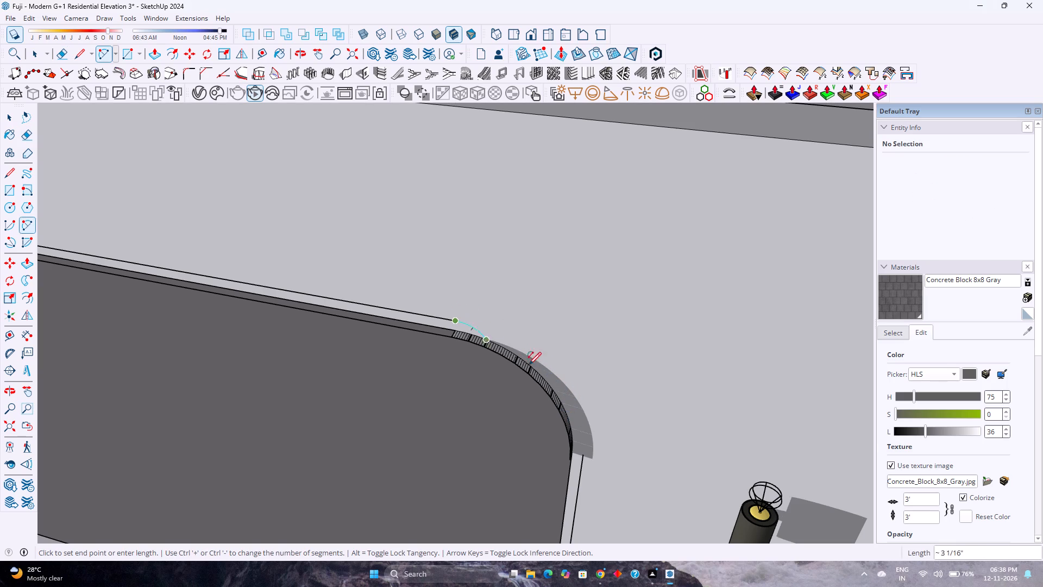
pyautogui.doubleClick(587, 455)
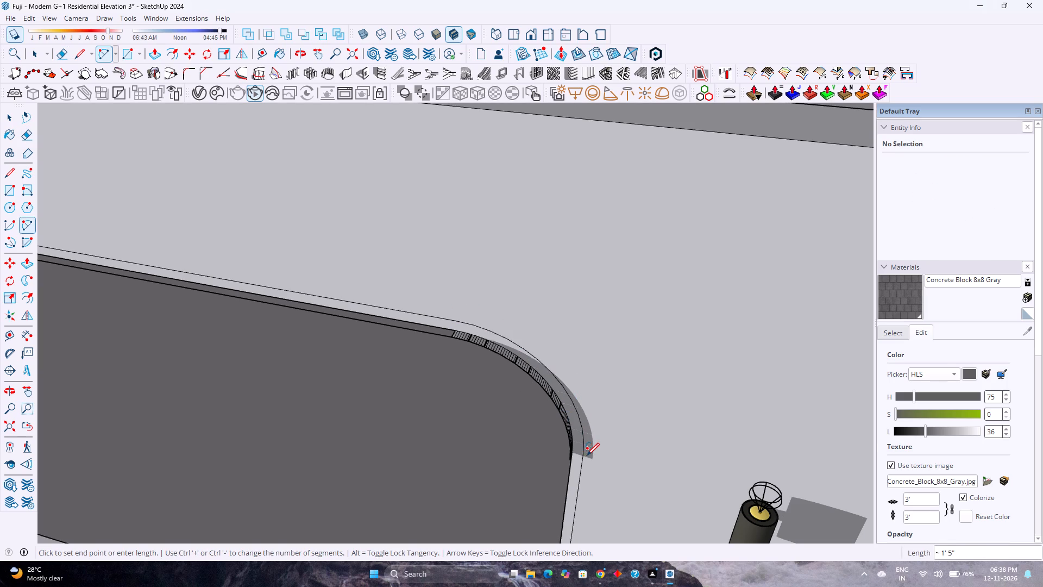
# Set the new corner arc's segment count to 120.
pyautogui.press('space')
pyautogui.click(583, 428)
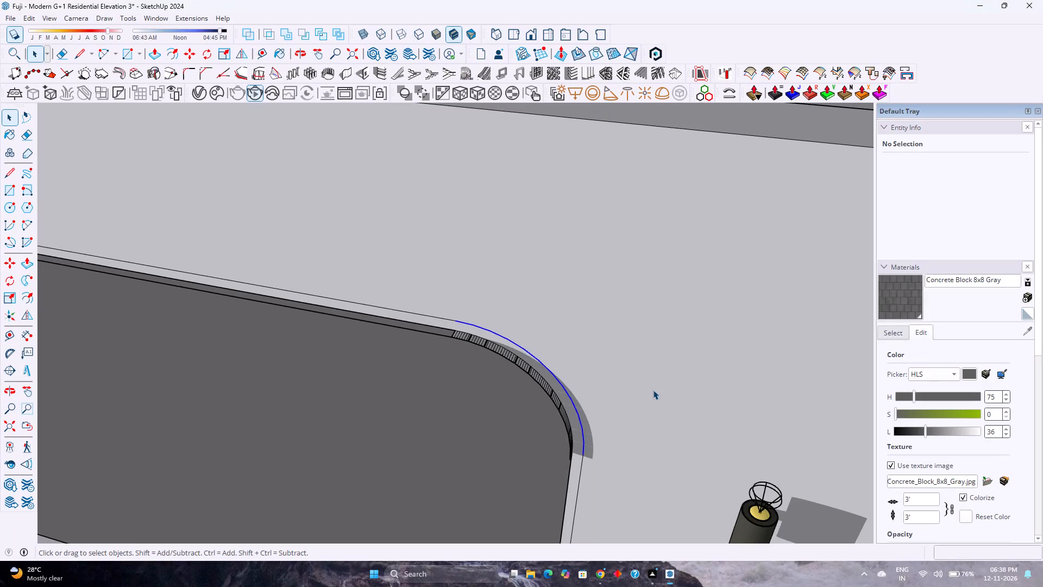
pyautogui.click(970, 200)
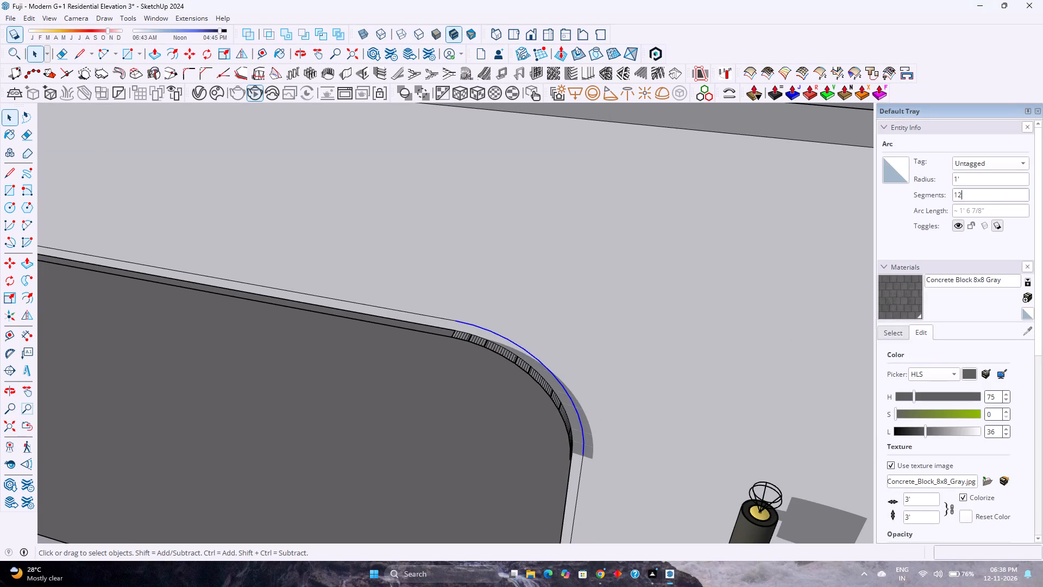
pyautogui.press('0')
pyautogui.press('Return')
# Erase the stray edge stubs at the base of the recess border's gate-side vertical edge.
pyautogui.scroll(-4, 699, 135)
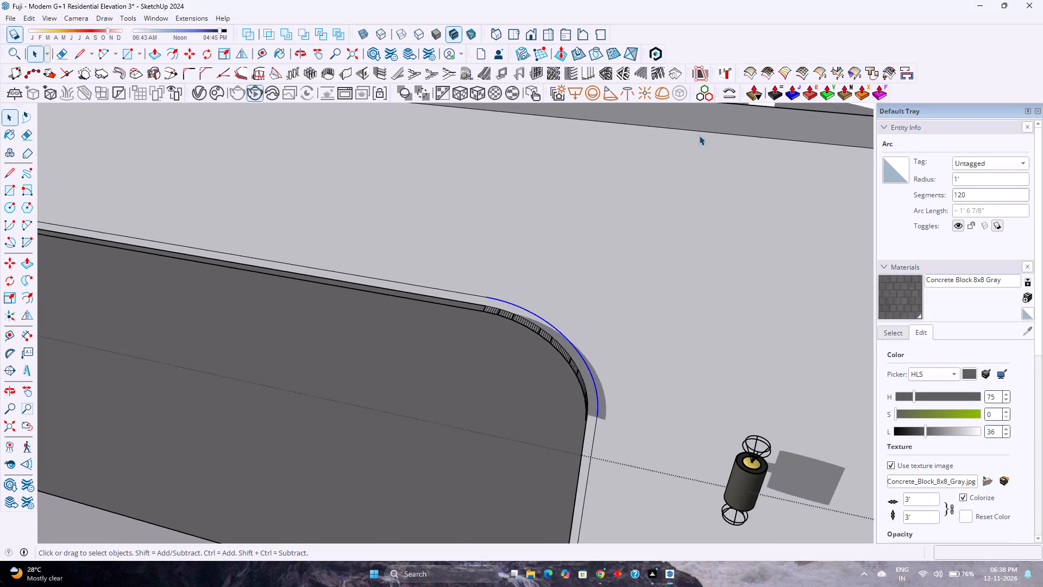
pyautogui.scroll(-1, 699, 135)
pyautogui.scroll(1, 699, 135)
pyautogui.scroll(-3, 699, 135)
pyautogui.scroll(1, 699, 135)
pyautogui.scroll(-9, 699, 135)
pyautogui.scroll(4, 260, 215)
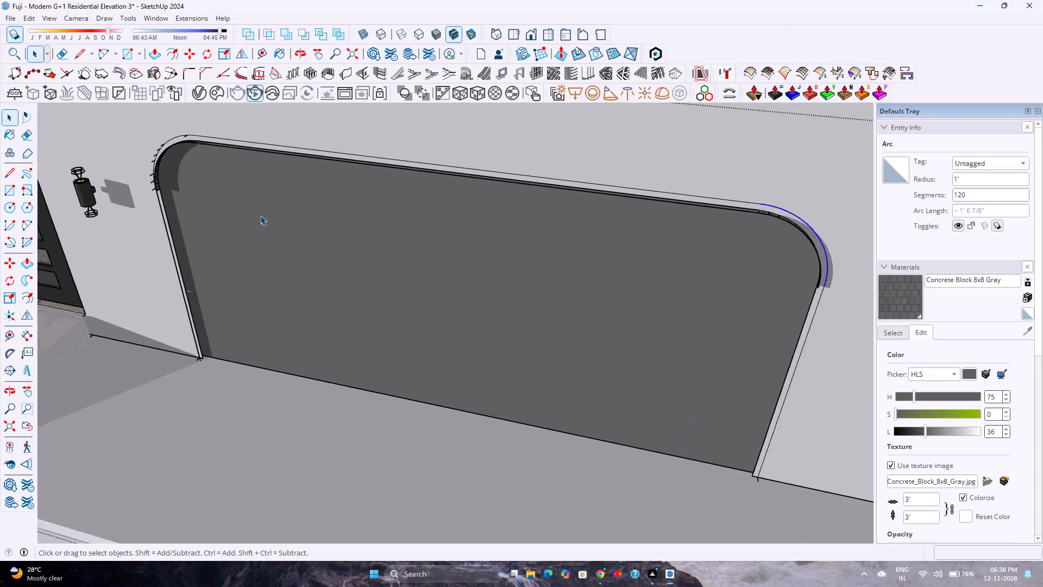
pyautogui.keyDown('shift'); pyautogui.moveTo(255, 227); pyautogui.dragTo(349, 382, button='middle'); pyautogui.keyUp('shift')
pyautogui.scroll(2, 267, 570)
pyautogui.scroll(10, 267, 510)
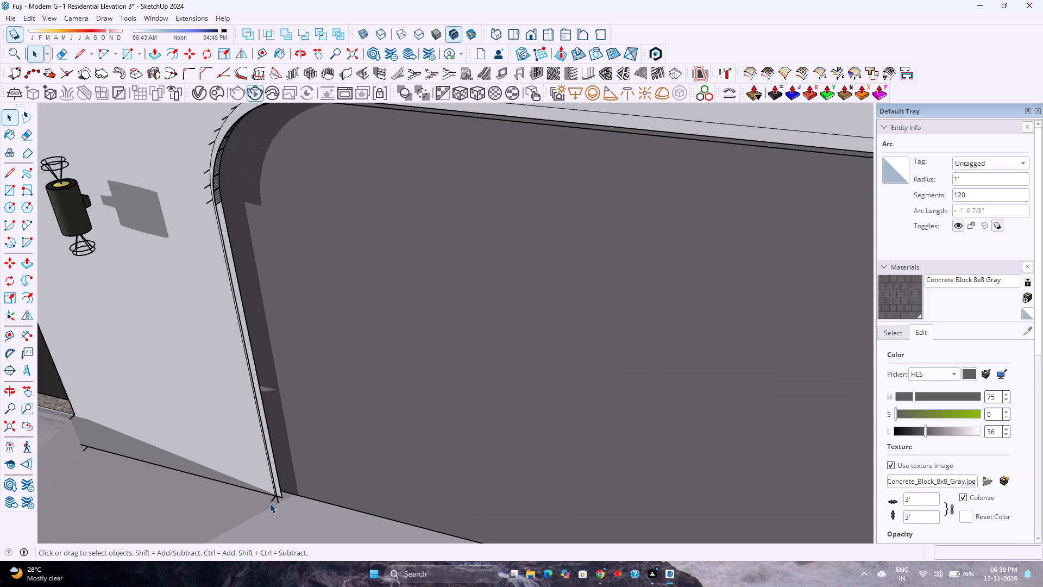
pyautogui.scroll(10, 270, 503)
pyautogui.moveTo(281, 503); pyautogui.dragTo(261, 520, button='middle')
pyautogui.press('e')
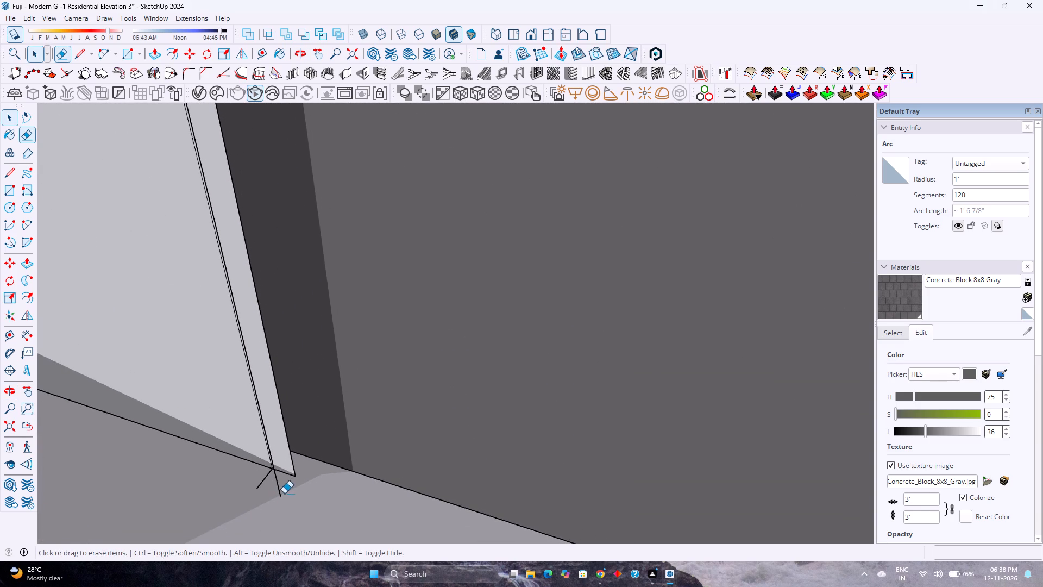
pyautogui.moveTo(293, 489); pyautogui.dragTo(265, 488)
pyautogui.moveTo(265, 486); pyautogui.dragTo(248, 474)
# Erase the short cross-edge stubs and adjoining facets along the border's outer outline at the recess's gate-side upper corner.
pyautogui.scroll(-5, 247, 473)
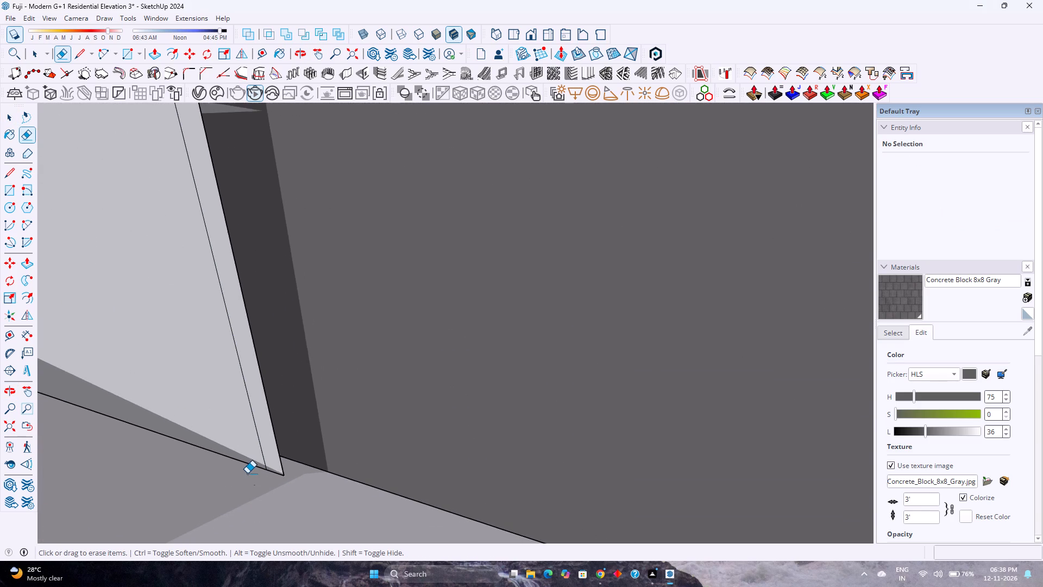
pyautogui.scroll(-19, 247, 473)
pyautogui.scroll(4, 212, 243)
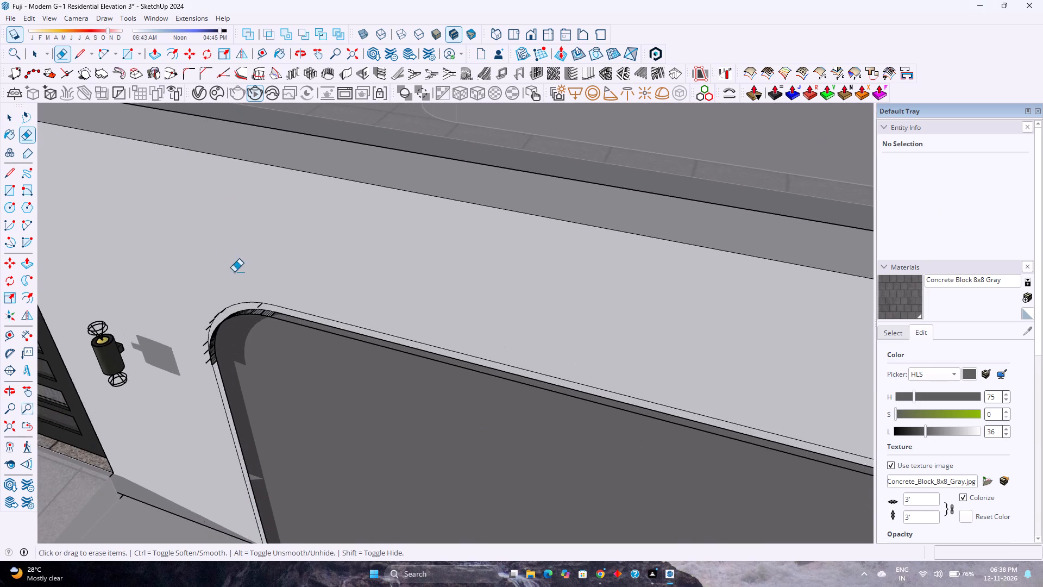
pyautogui.scroll(9, 240, 284)
pyautogui.moveTo(278, 320); pyautogui.dragTo(269, 316)
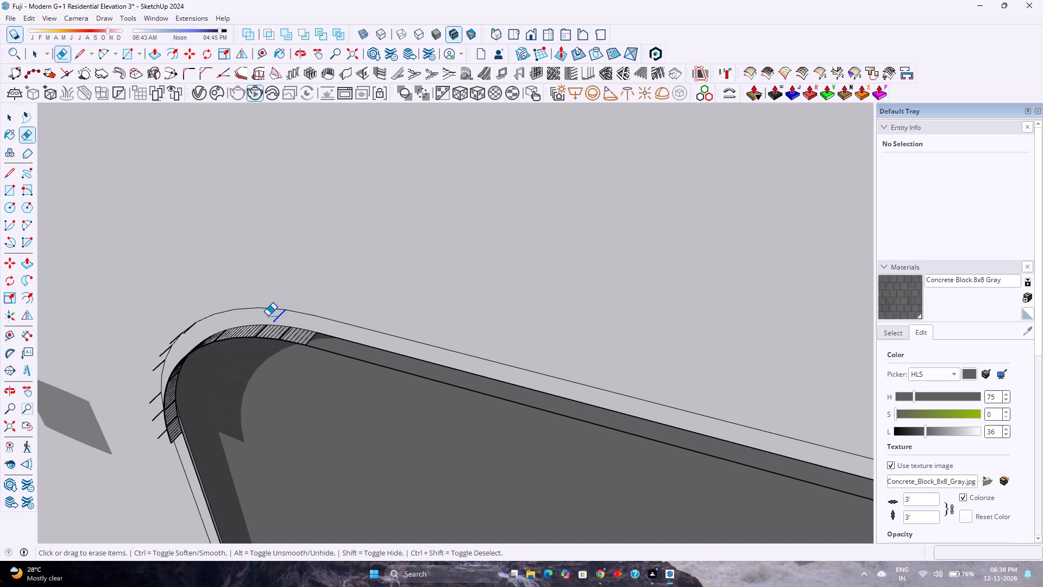
pyautogui.click(187, 331)
pyautogui.click(174, 335)
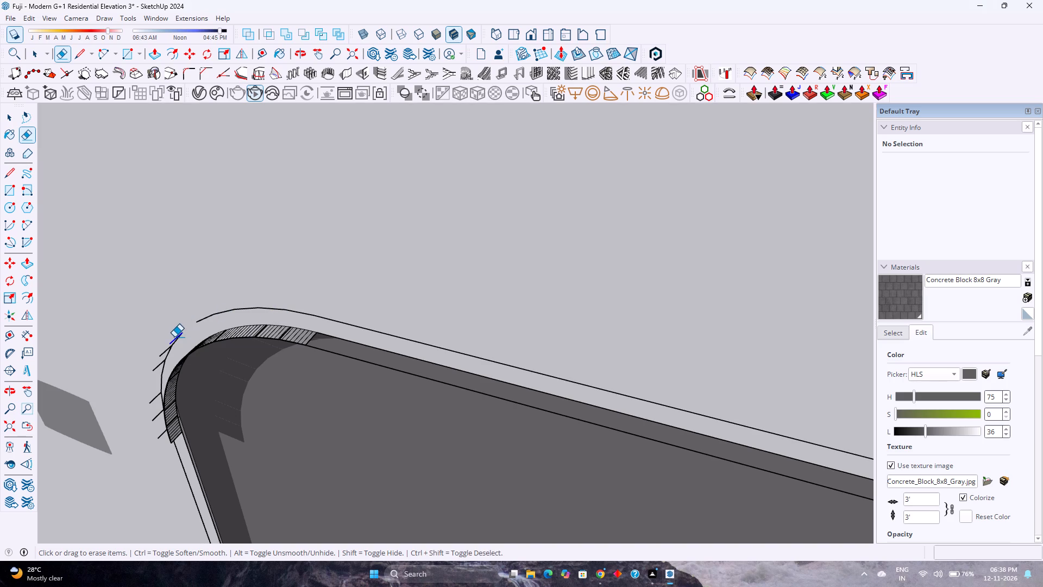
pyautogui.moveTo(168, 348); pyautogui.dragTo(178, 343)
pyautogui.moveTo(180, 335); pyautogui.dragTo(168, 348)
pyautogui.moveTo(168, 348); pyautogui.dragTo(156, 371)
pyautogui.moveTo(156, 371); pyautogui.dragTo(164, 363)
pyautogui.moveTo(159, 373); pyautogui.dragTo(159, 382)
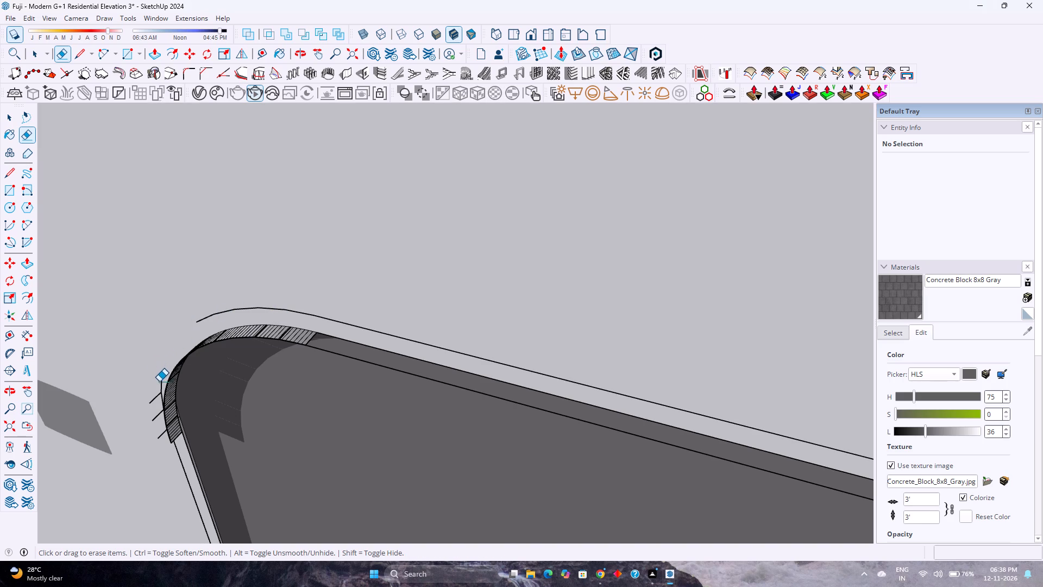
pyautogui.moveTo(159, 382); pyautogui.dragTo(160, 440)
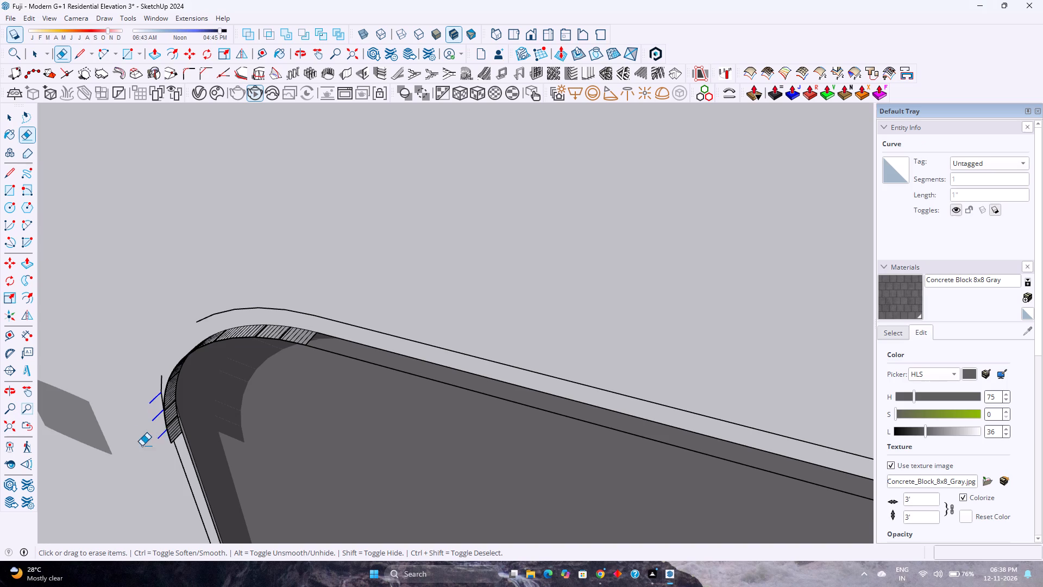
# Erase the remaining faceted outer curve segments between the border's top and side edges at the recess's gate-side upper corner.
pyautogui.scroll(3, 132, 436)
pyautogui.moveTo(132, 436); pyautogui.dragTo(237, 439, button='middle')
pyautogui.moveTo(221, 430); pyautogui.dragTo(213, 453)
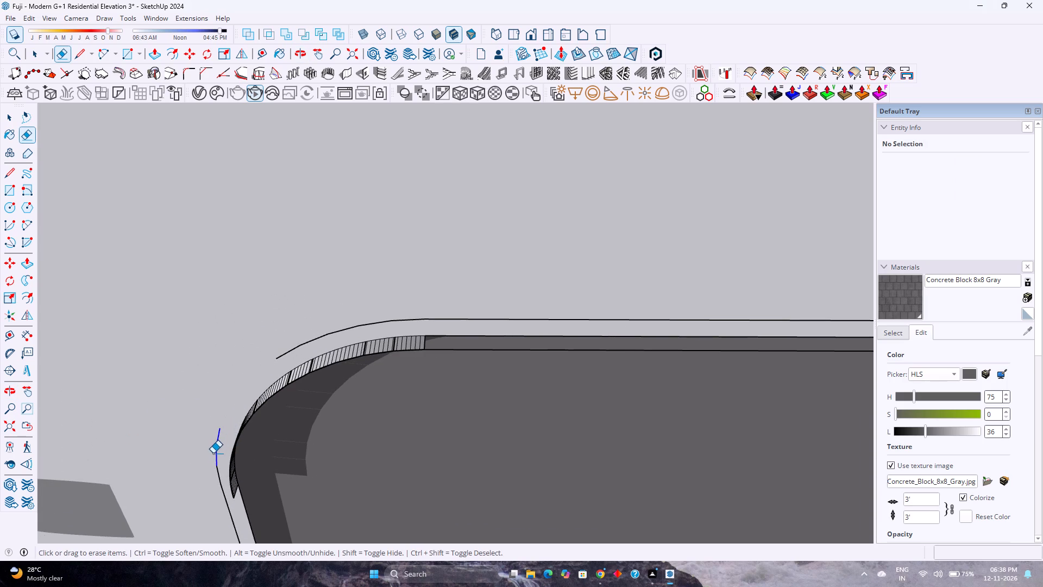
pyautogui.moveTo(213, 453); pyautogui.dragTo(216, 469)
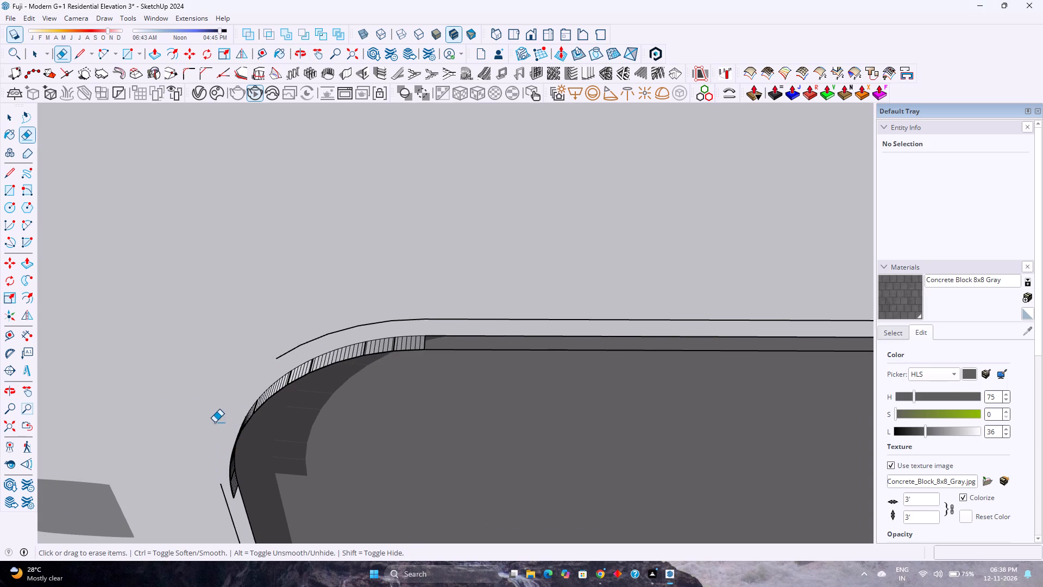
pyautogui.moveTo(280, 365); pyautogui.dragTo(314, 339)
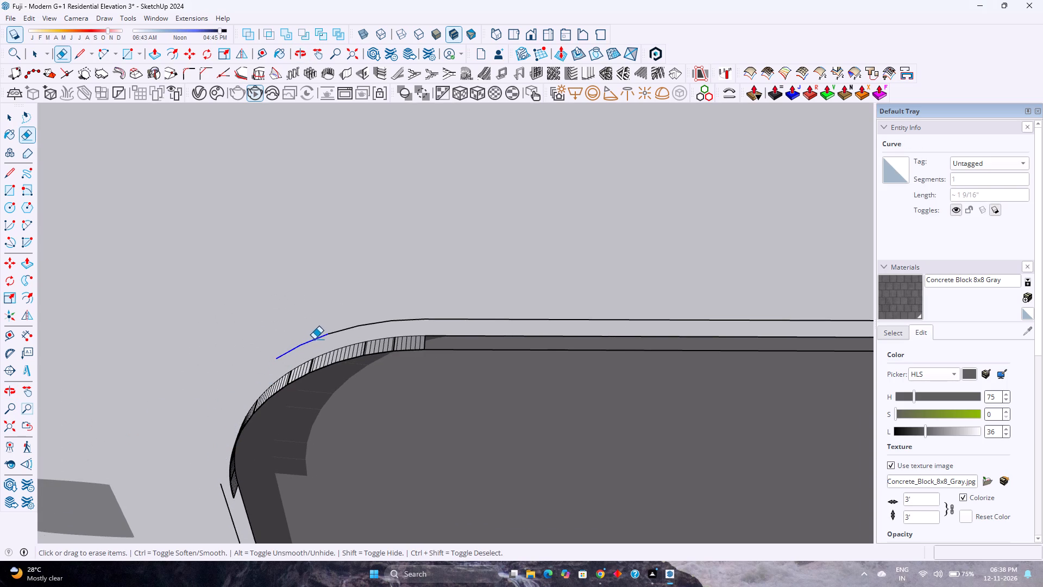
pyautogui.moveTo(314, 339); pyautogui.dragTo(395, 321)
pyautogui.scroll(-4, 372, 323)
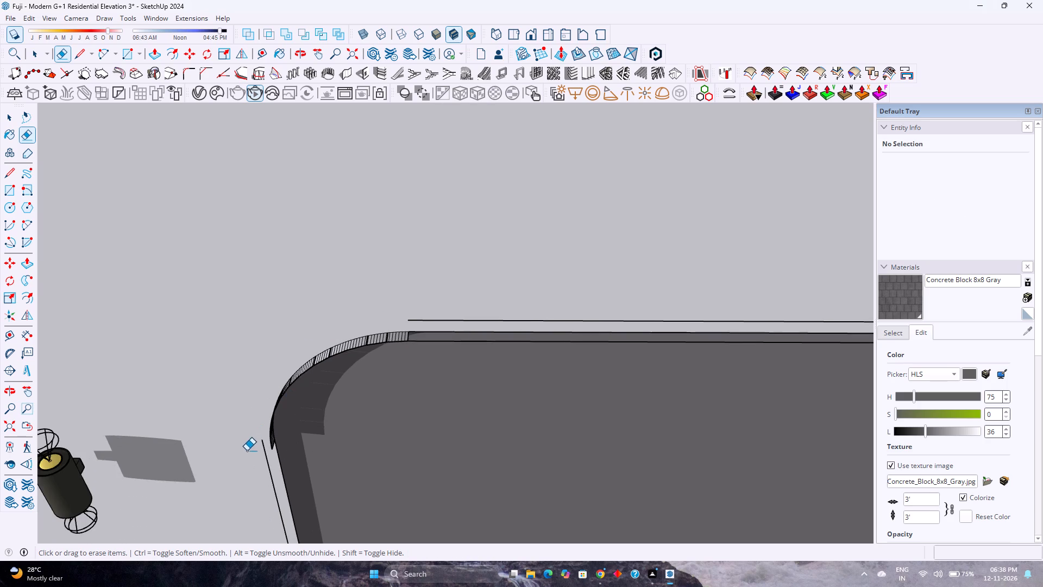
pyautogui.scroll(3, 245, 452)
pyautogui.click(261, 439)
pyautogui.press('Escape')
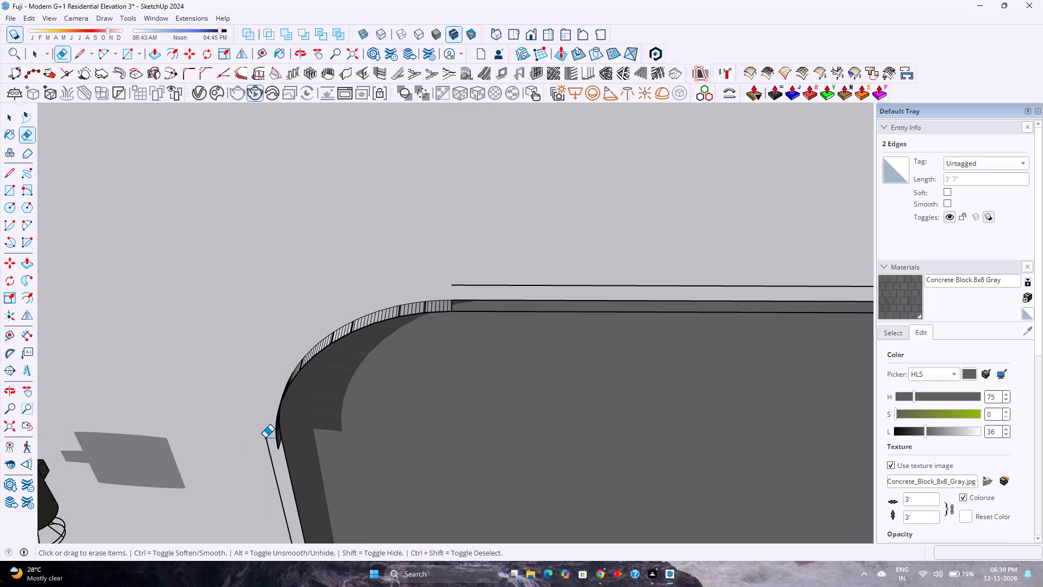
pyautogui.moveTo(465, 284); pyautogui.dragTo(460, 283)
pyautogui.press('Escape')
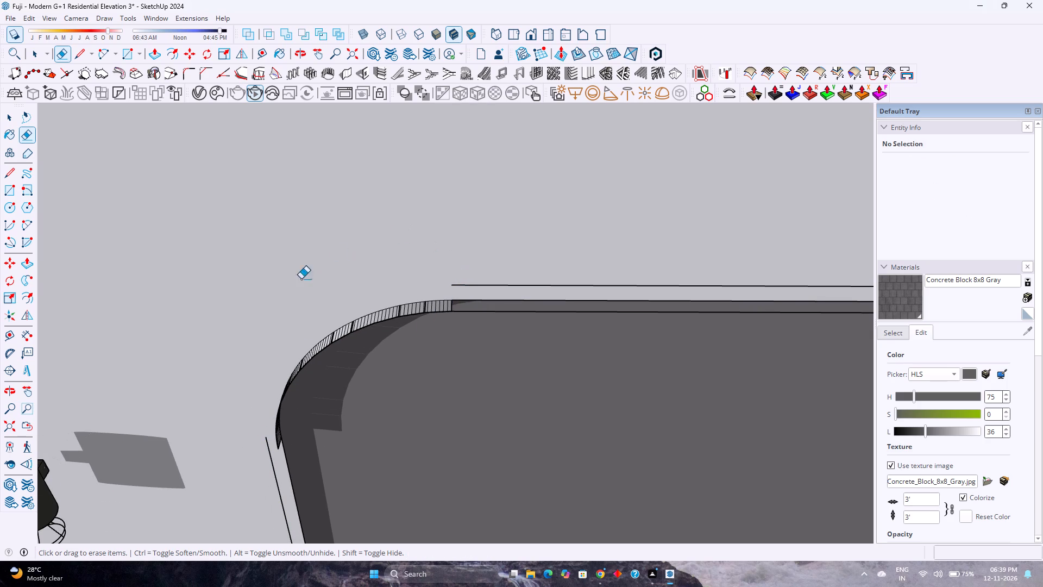
# Draw a tangent arc of 1' radius joining the border outline's top and side edges at the recess's gate-side upper corner.
pyautogui.press('a')
pyautogui.click(268, 434)
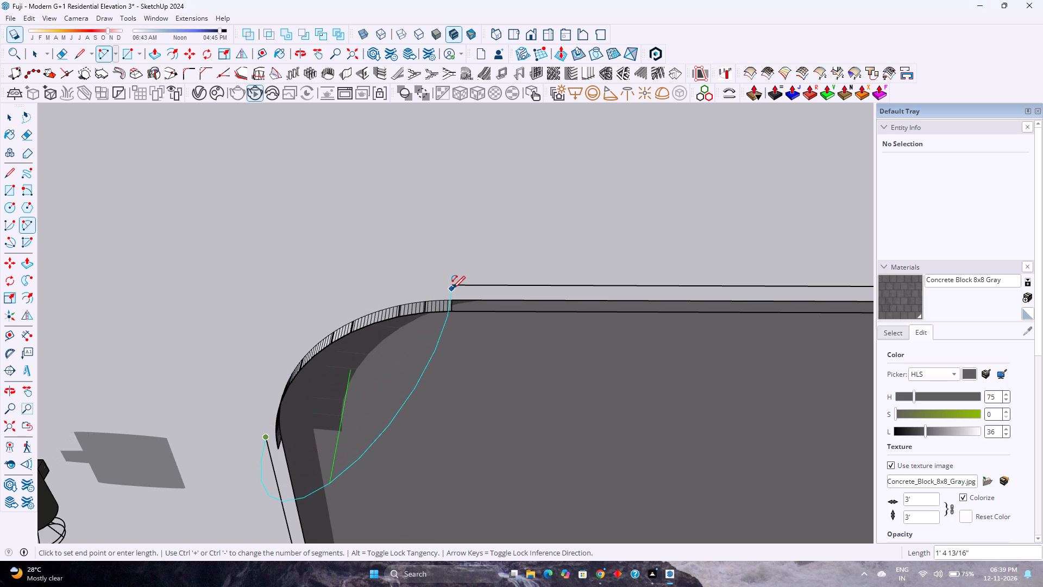
pyautogui.press('Escape')
pyautogui.click(265, 437)
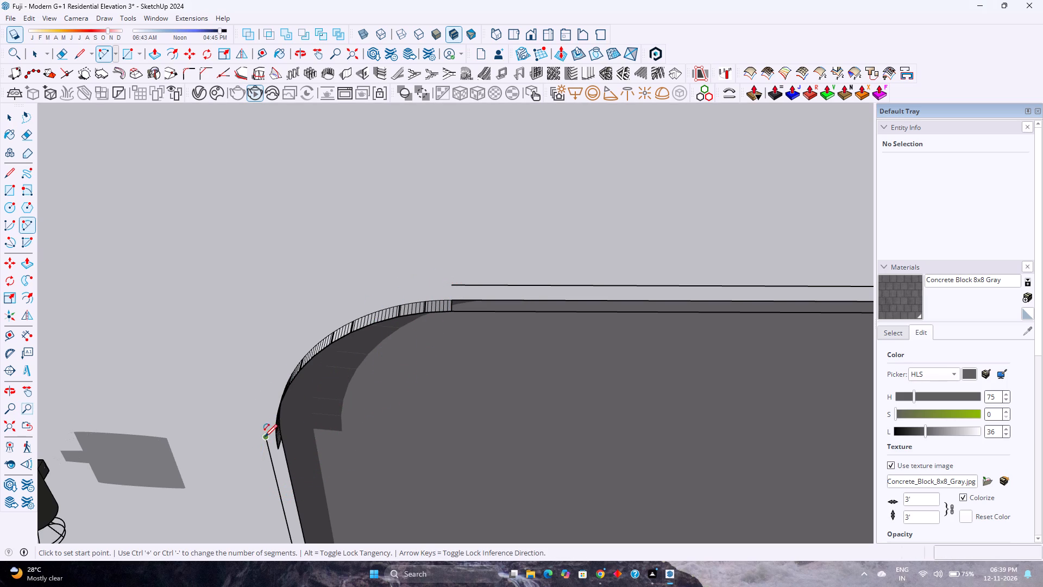
pyautogui.press('Escape')
pyautogui.click(455, 283)
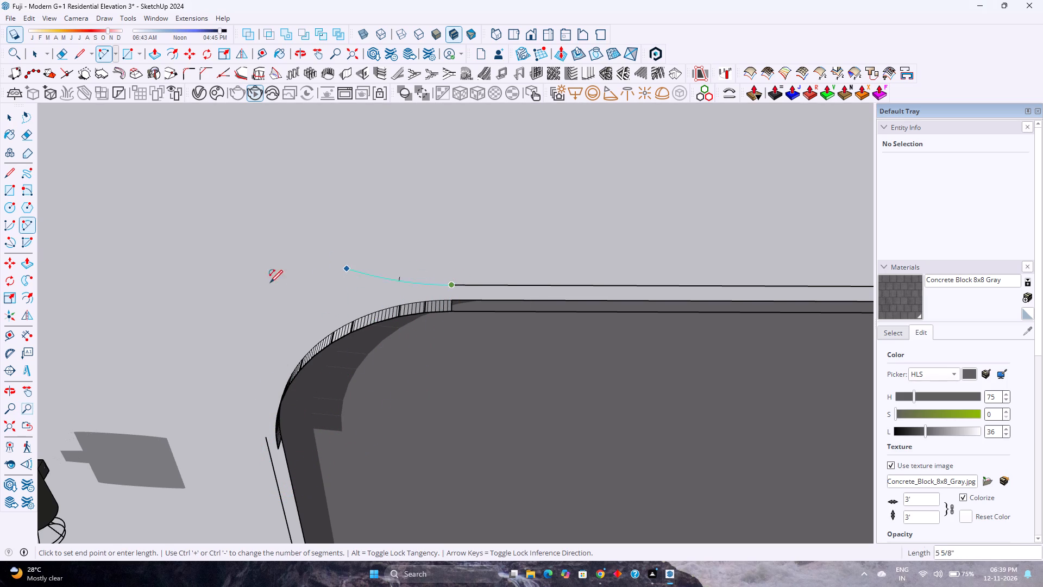
pyautogui.doubleClick(266, 433)
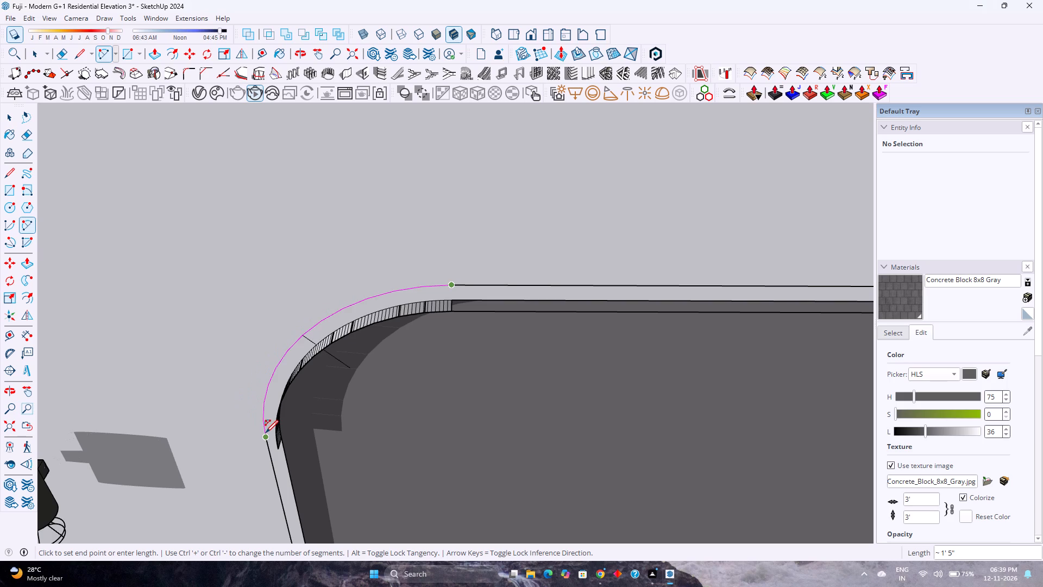
# Set the gate-side corner arc's segment count to 120.
pyautogui.press('space')
pyautogui.click(275, 367)
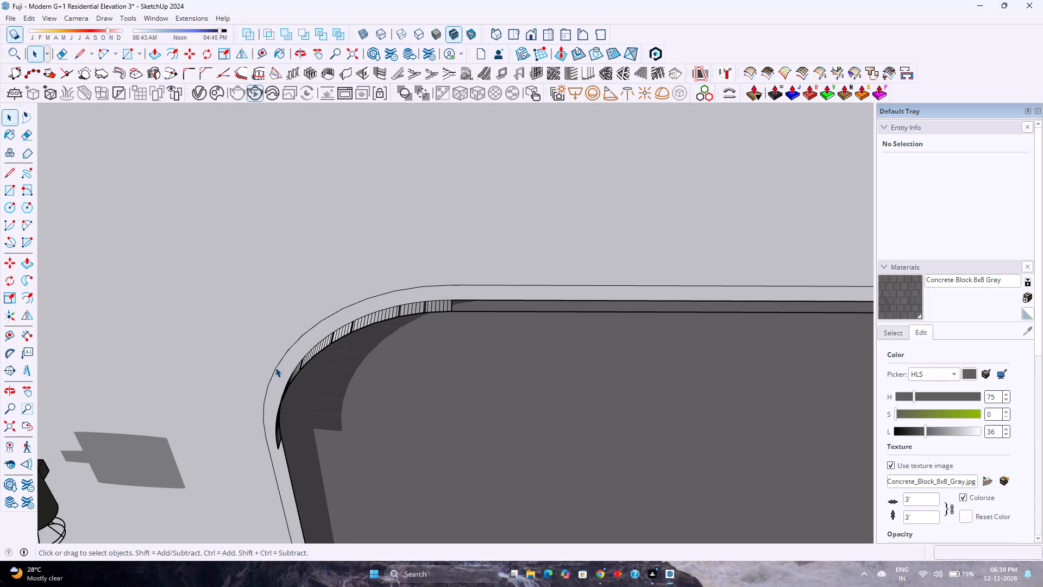
pyautogui.click(971, 191)
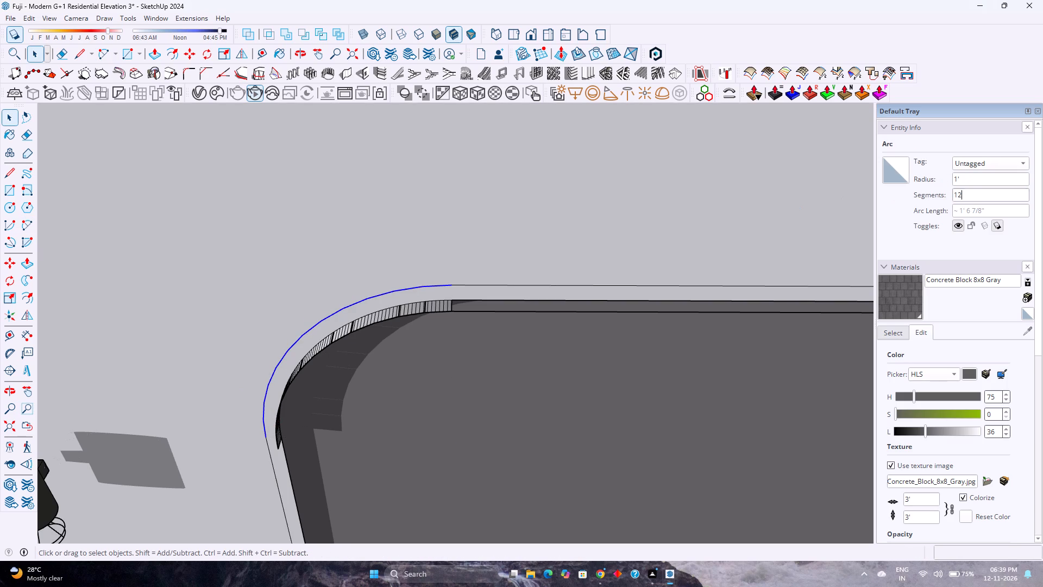
pyautogui.press('0')
pyautogui.press('Return')
# Push/Pull the boundary wall's front face around the recess border outward by 2".
pyautogui.click(445, 240)
pyautogui.scroll(-13, 445, 240)
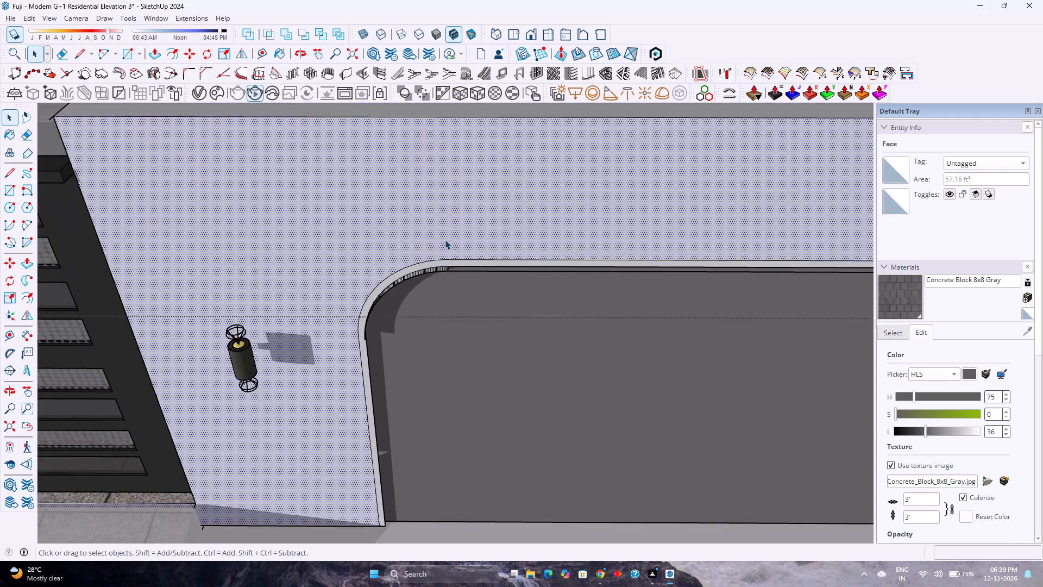
pyautogui.scroll(-2, 445, 240)
pyautogui.moveTo(439, 240); pyautogui.dragTo(268, 255, button='middle')
pyautogui.scroll(-5, 268, 255)
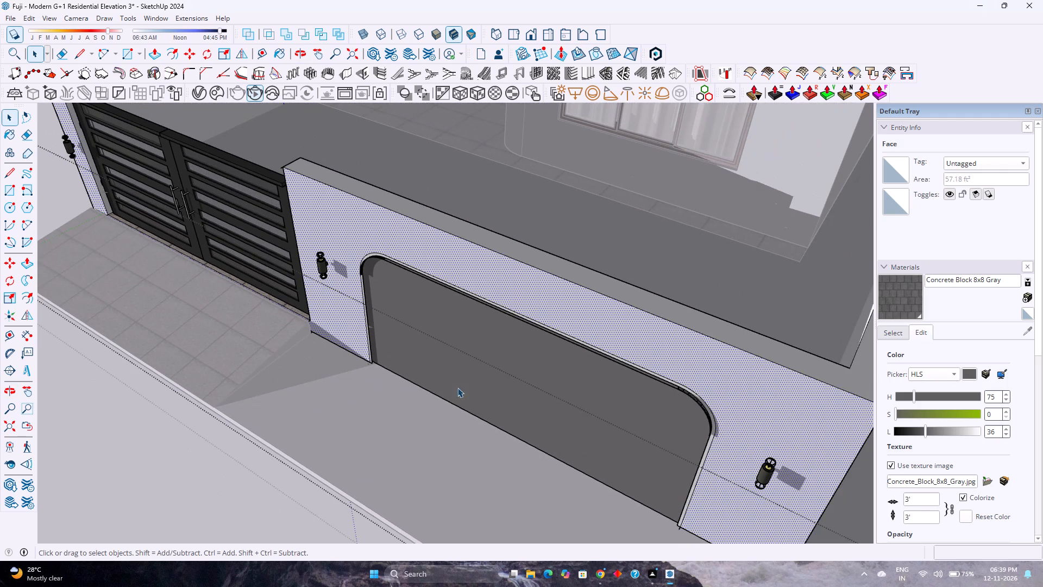
pyautogui.press('p')
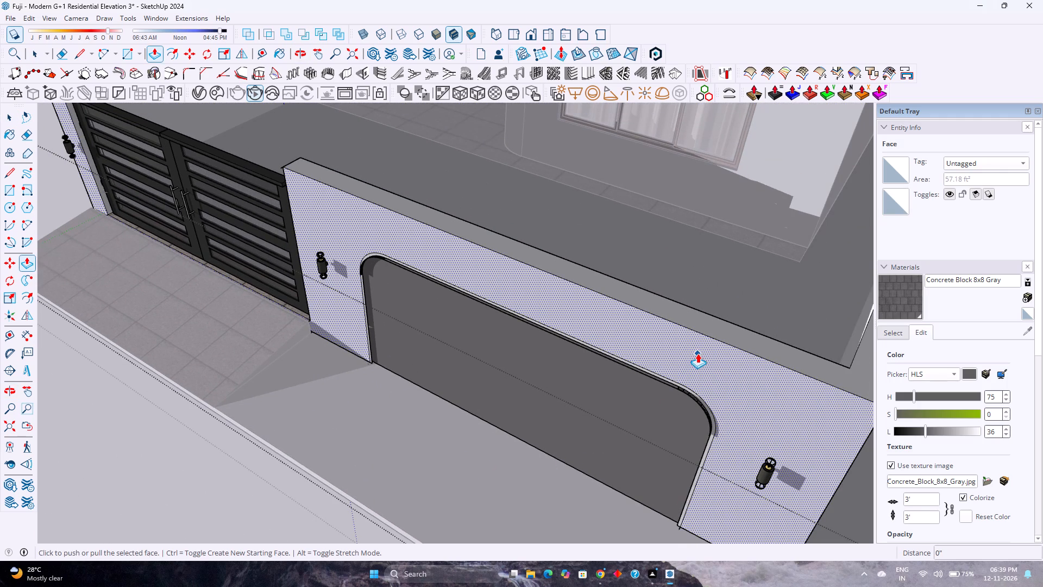
pyautogui.click(698, 353)
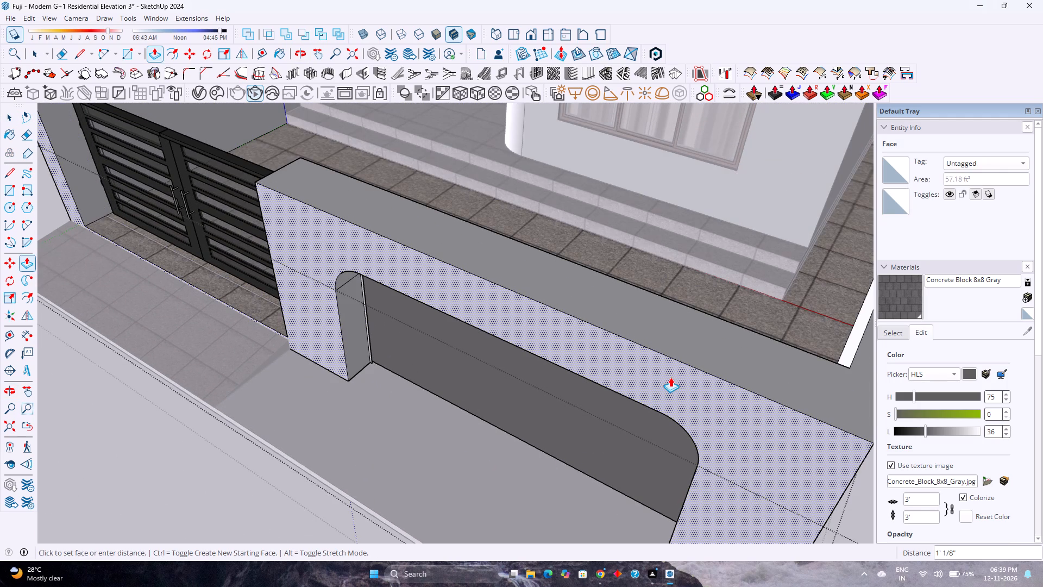
pyautogui.press('2')
pyautogui.press('Return')
# Push/Pull the narrow border face around the recess outward by 1".
pyautogui.scroll(-6, 670, 377)
pyautogui.scroll(5, 670, 377)
pyautogui.scroll(-4, 670, 377)
pyautogui.scroll(4, 670, 377)
pyautogui.scroll(-5, 670, 377)
pyautogui.scroll(5, 670, 377)
pyautogui.scroll(5, 662, 428)
pyautogui.moveTo(665, 435); pyautogui.dragTo(823, 350, button='middle')
pyautogui.scroll(4, 802, 363)
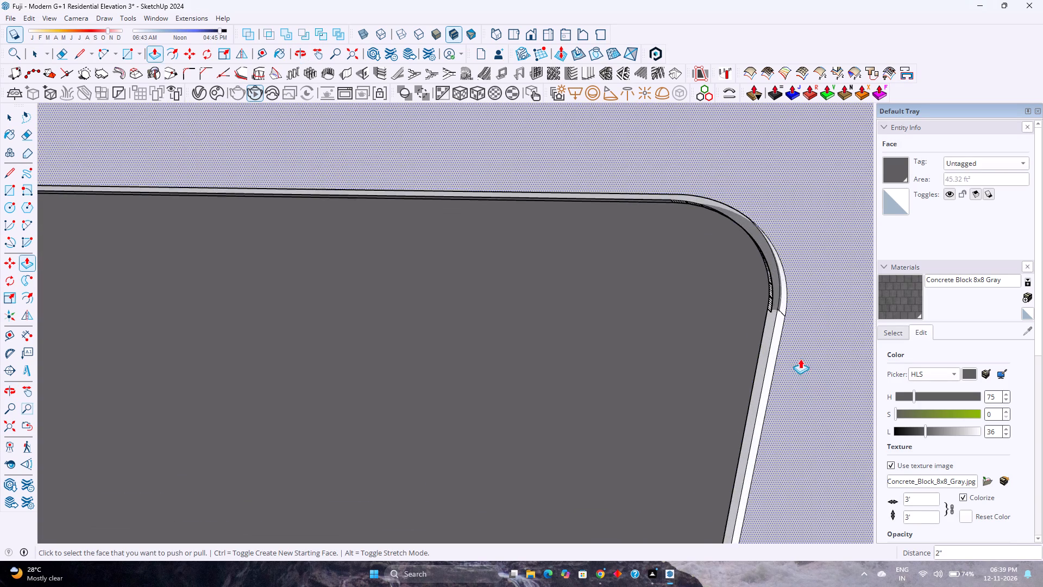
pyautogui.scroll(5, 789, 336)
pyautogui.scroll(-12, 787, 332)
pyautogui.scroll(-4, 764, 384)
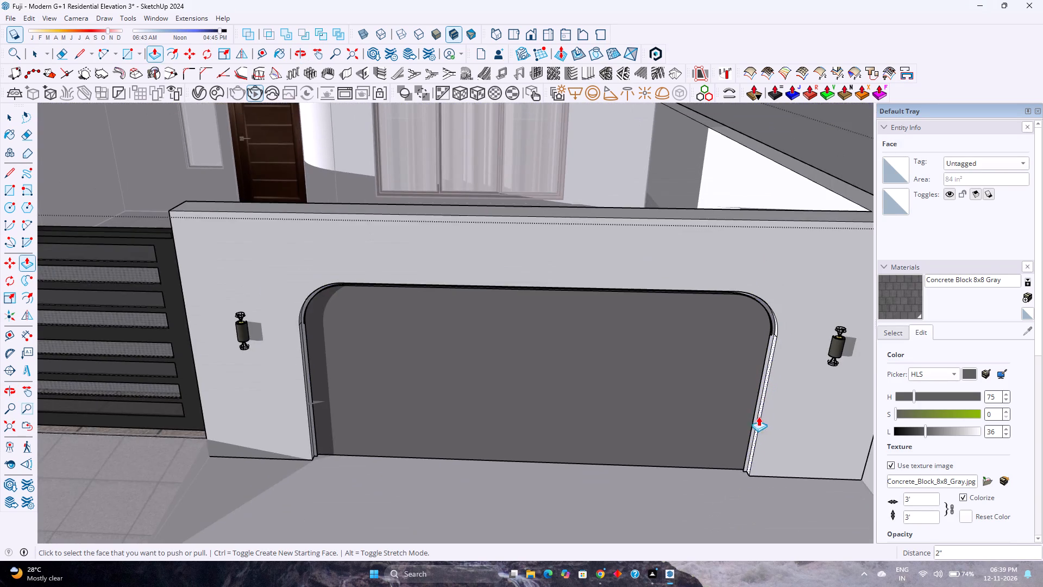
pyautogui.scroll(5, 737, 483)
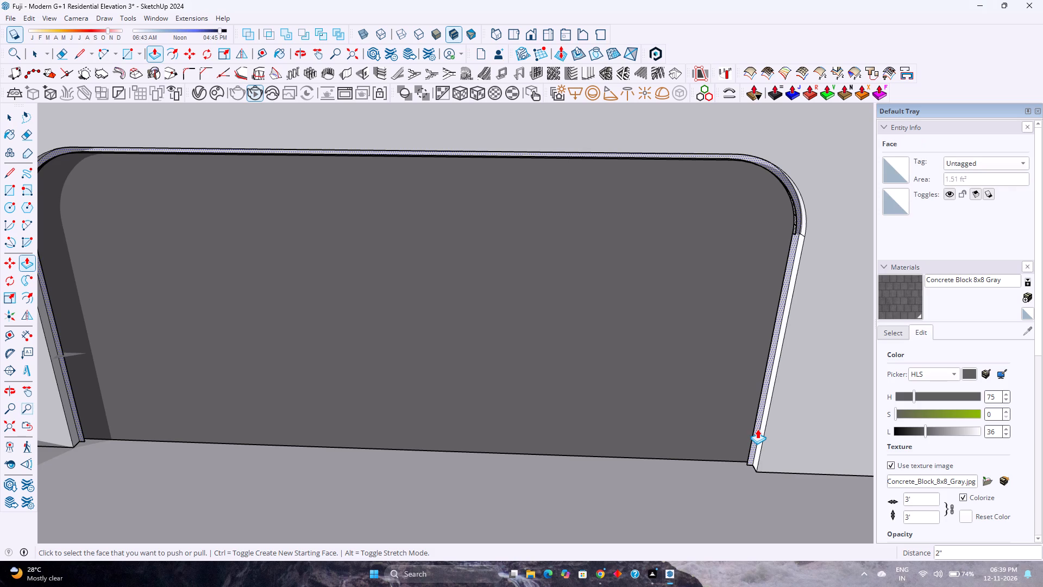
pyautogui.scroll(3, 743, 445)
pyautogui.moveTo(744, 452); pyautogui.dragTo(767, 444, button='middle')
pyautogui.press('space')
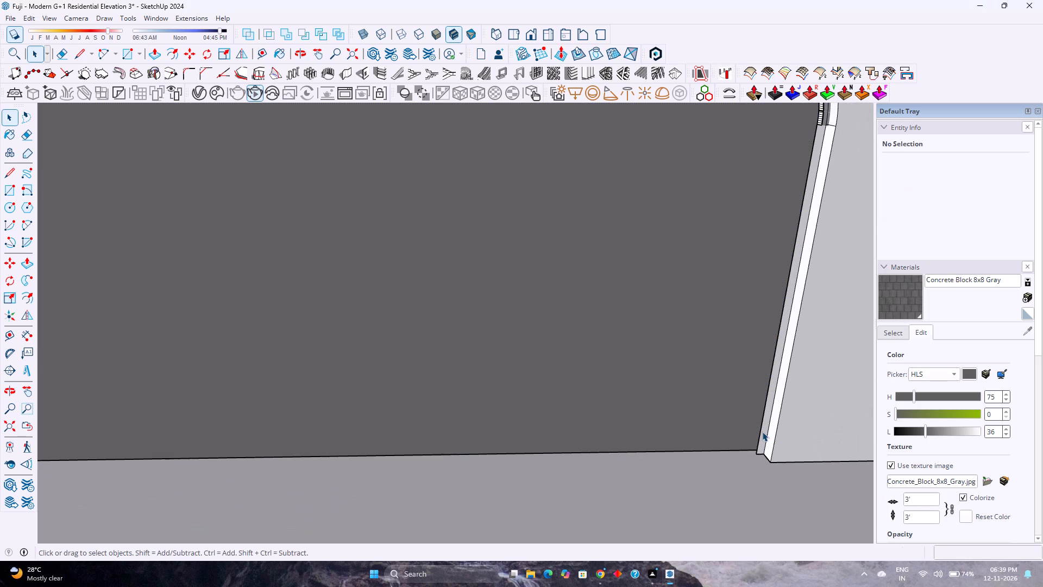
pyautogui.click(762, 432)
pyautogui.click(764, 435)
pyautogui.press('p')
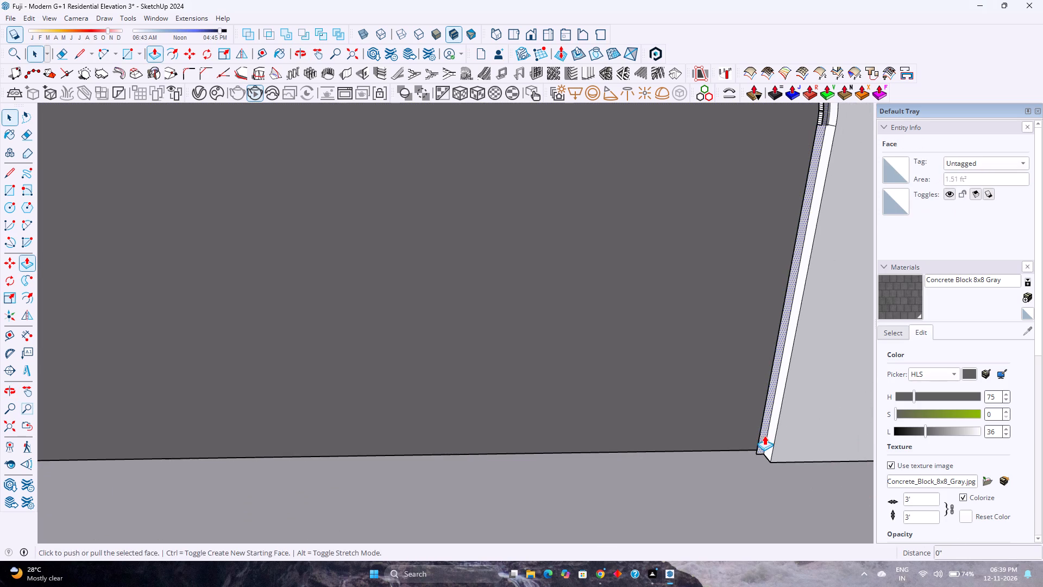
pyautogui.click(764, 435)
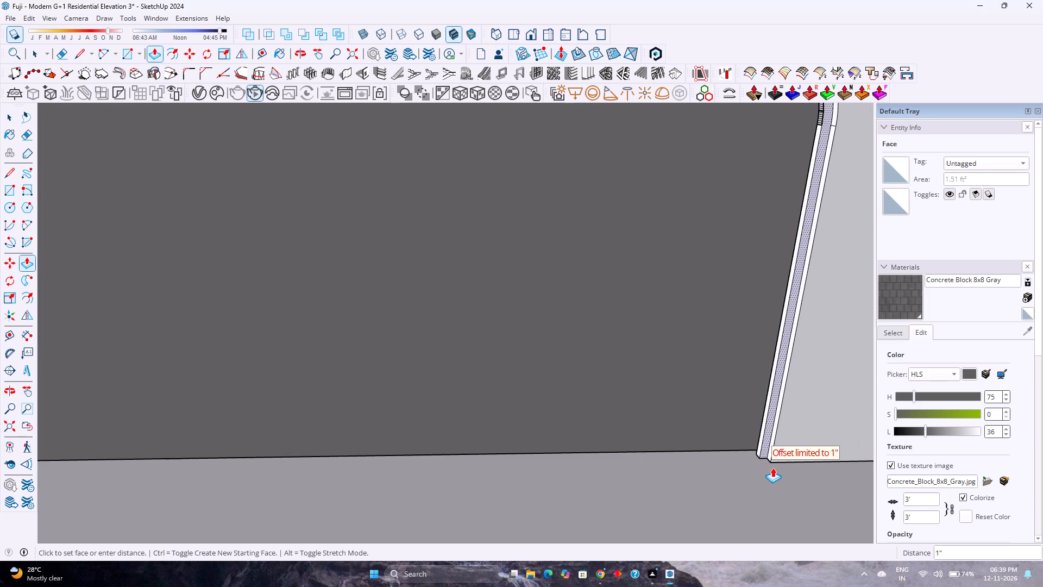
pyautogui.click(773, 468)
# Examine the stepped recess border and the front boundary wall's depth at the base and from oblique angles.
pyautogui.scroll(13, 765, 455)
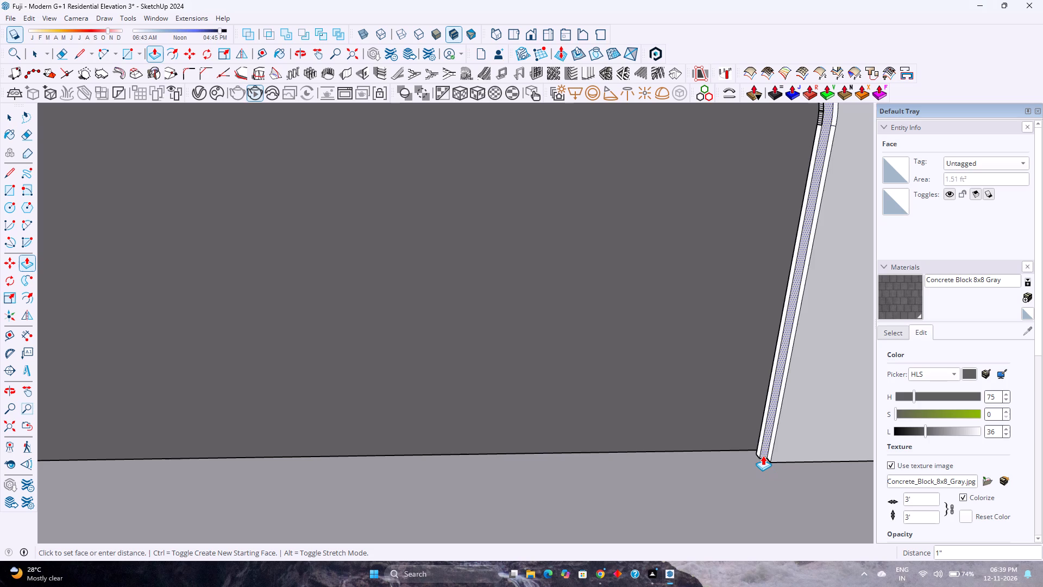
pyautogui.scroll(13, 763, 455)
pyautogui.scroll(-11, 699, 422)
pyautogui.scroll(4, 697, 421)
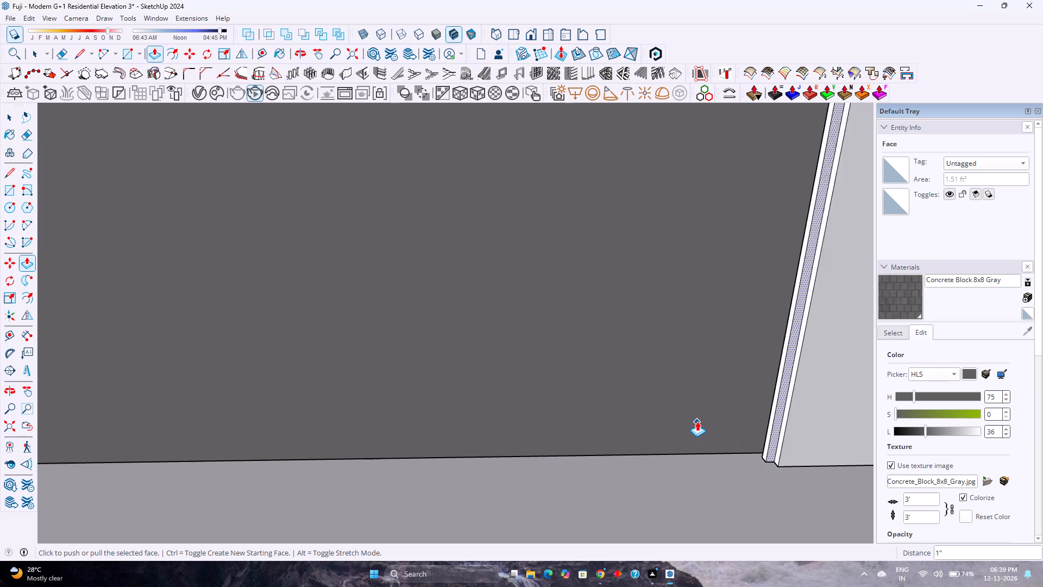
pyautogui.scroll(-4, 697, 421)
pyautogui.scroll(4, 696, 421)
pyautogui.scroll(-10, 696, 421)
pyautogui.moveTo(694, 416); pyautogui.dragTo(423, 399, button='middle')
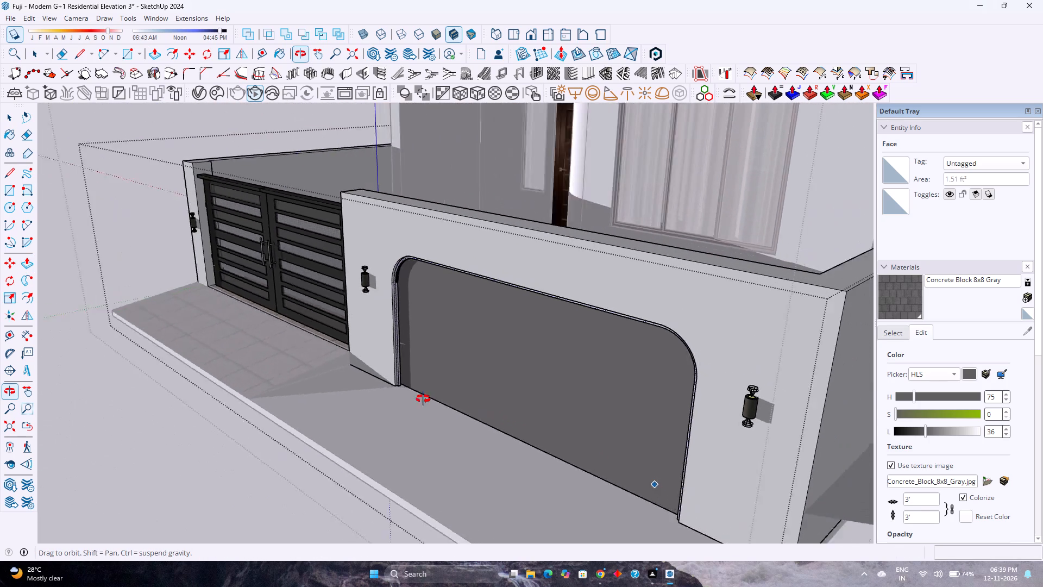
pyautogui.moveTo(423, 399); pyautogui.dragTo(351, 388, button='middle')
pyautogui.middleClick(351, 388)
pyautogui.scroll(8, 728, 427)
pyautogui.moveTo(691, 445); pyautogui.dragTo(568, 419, button='middle')
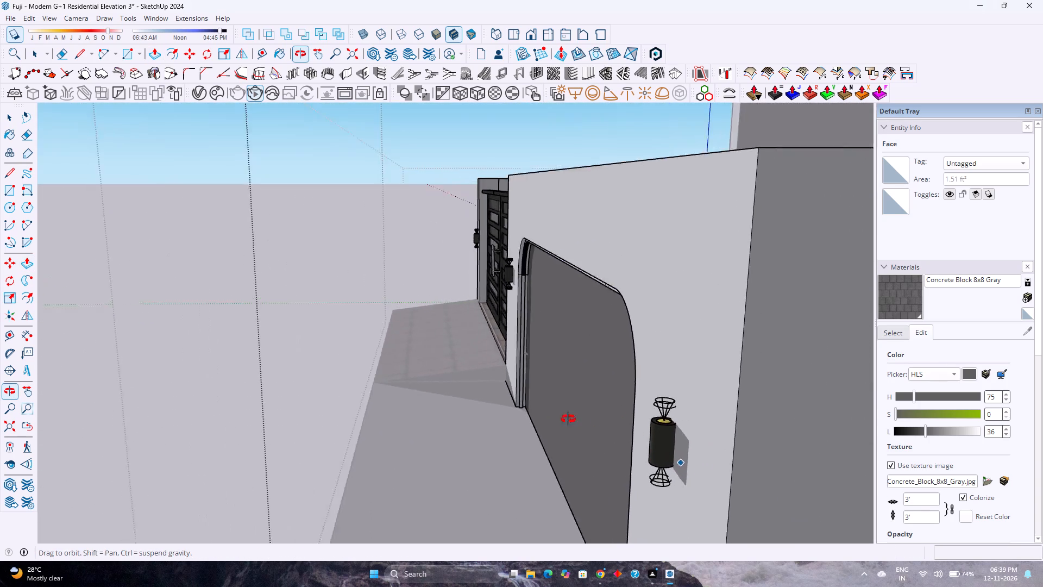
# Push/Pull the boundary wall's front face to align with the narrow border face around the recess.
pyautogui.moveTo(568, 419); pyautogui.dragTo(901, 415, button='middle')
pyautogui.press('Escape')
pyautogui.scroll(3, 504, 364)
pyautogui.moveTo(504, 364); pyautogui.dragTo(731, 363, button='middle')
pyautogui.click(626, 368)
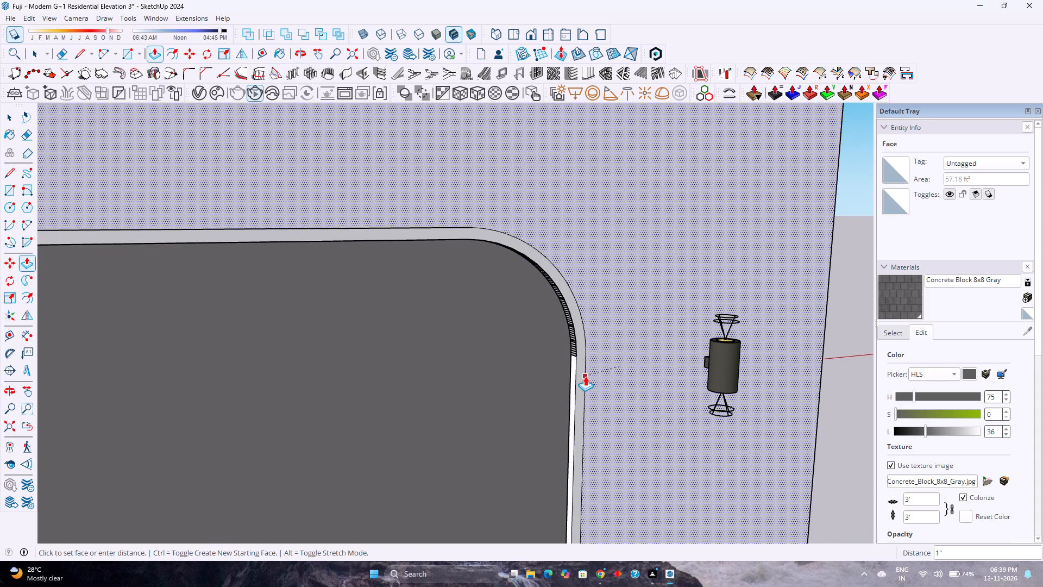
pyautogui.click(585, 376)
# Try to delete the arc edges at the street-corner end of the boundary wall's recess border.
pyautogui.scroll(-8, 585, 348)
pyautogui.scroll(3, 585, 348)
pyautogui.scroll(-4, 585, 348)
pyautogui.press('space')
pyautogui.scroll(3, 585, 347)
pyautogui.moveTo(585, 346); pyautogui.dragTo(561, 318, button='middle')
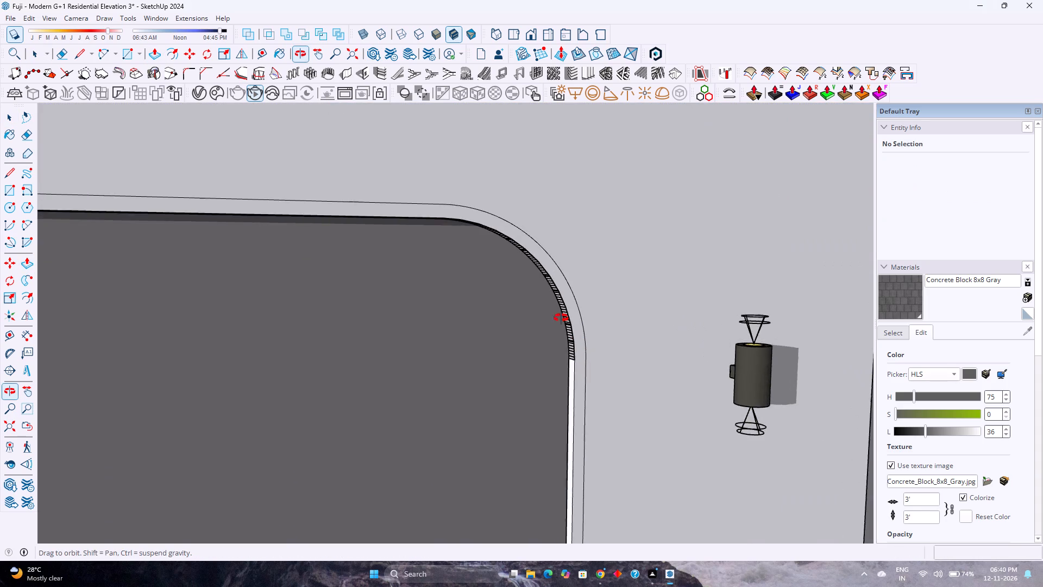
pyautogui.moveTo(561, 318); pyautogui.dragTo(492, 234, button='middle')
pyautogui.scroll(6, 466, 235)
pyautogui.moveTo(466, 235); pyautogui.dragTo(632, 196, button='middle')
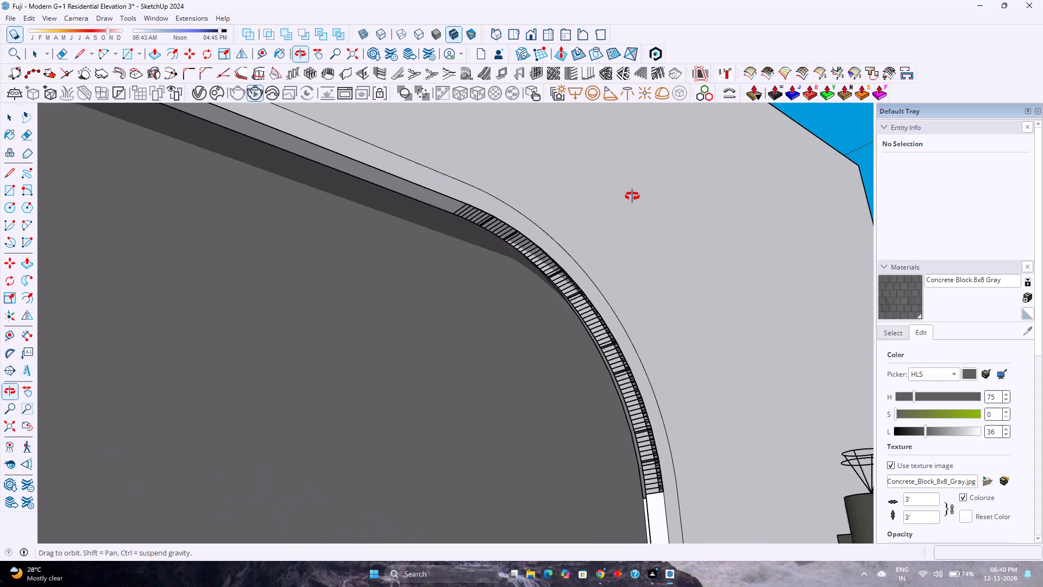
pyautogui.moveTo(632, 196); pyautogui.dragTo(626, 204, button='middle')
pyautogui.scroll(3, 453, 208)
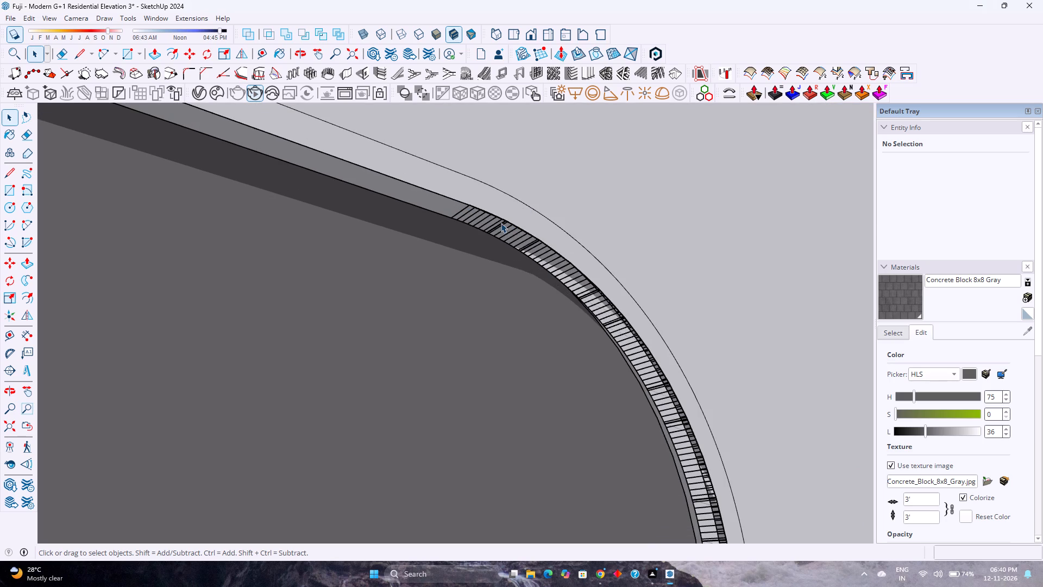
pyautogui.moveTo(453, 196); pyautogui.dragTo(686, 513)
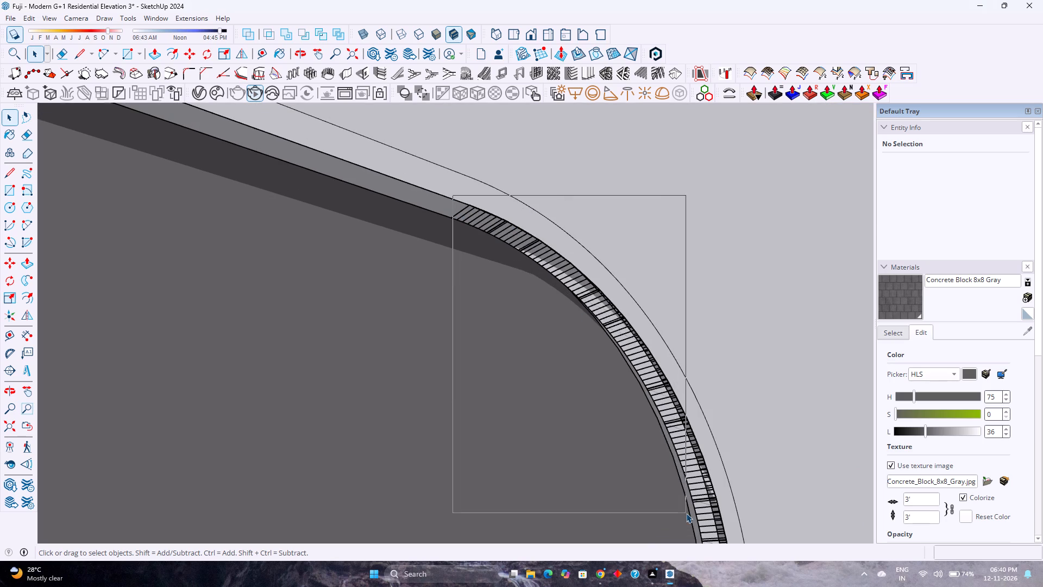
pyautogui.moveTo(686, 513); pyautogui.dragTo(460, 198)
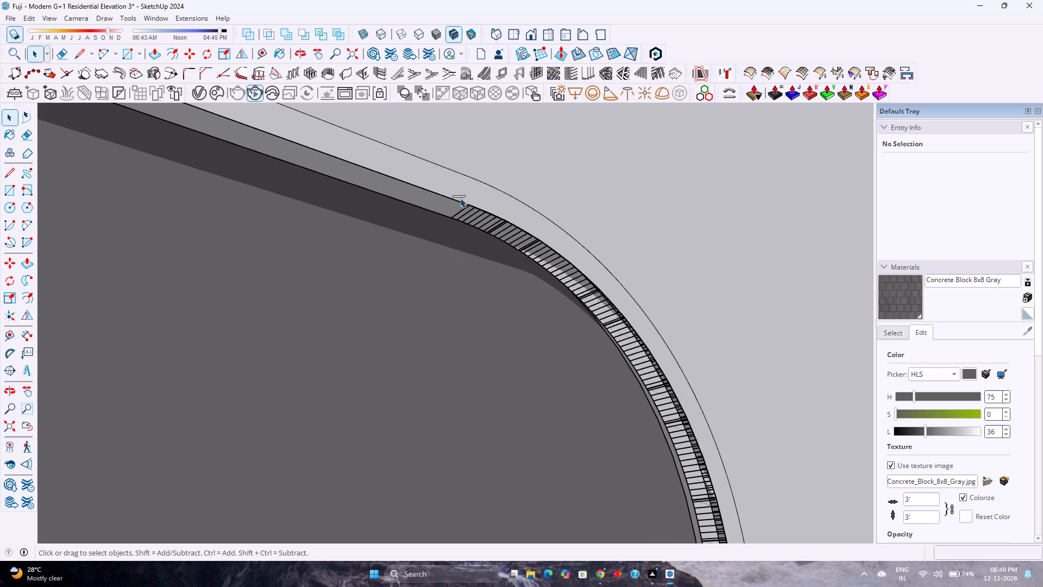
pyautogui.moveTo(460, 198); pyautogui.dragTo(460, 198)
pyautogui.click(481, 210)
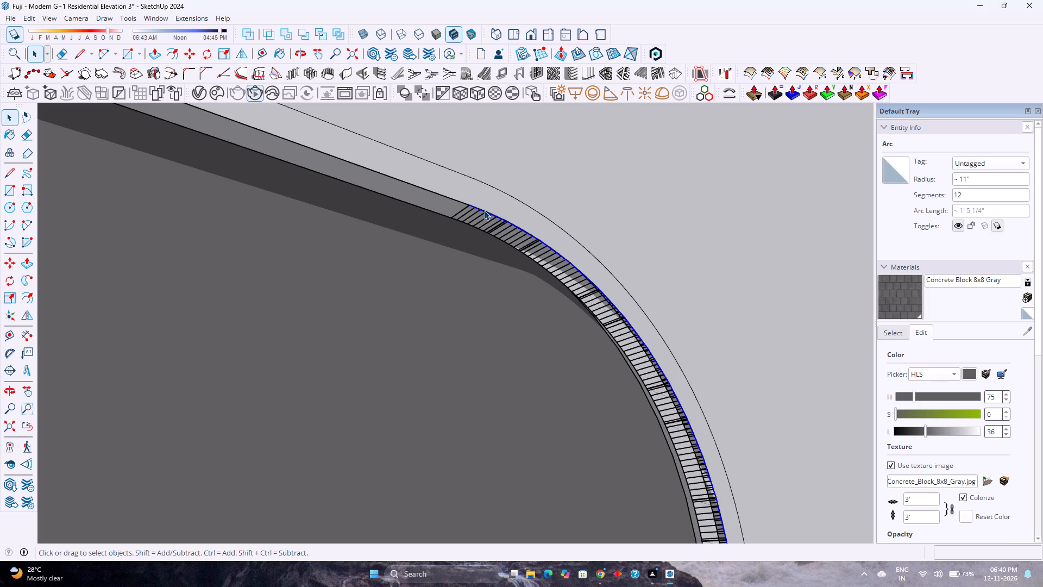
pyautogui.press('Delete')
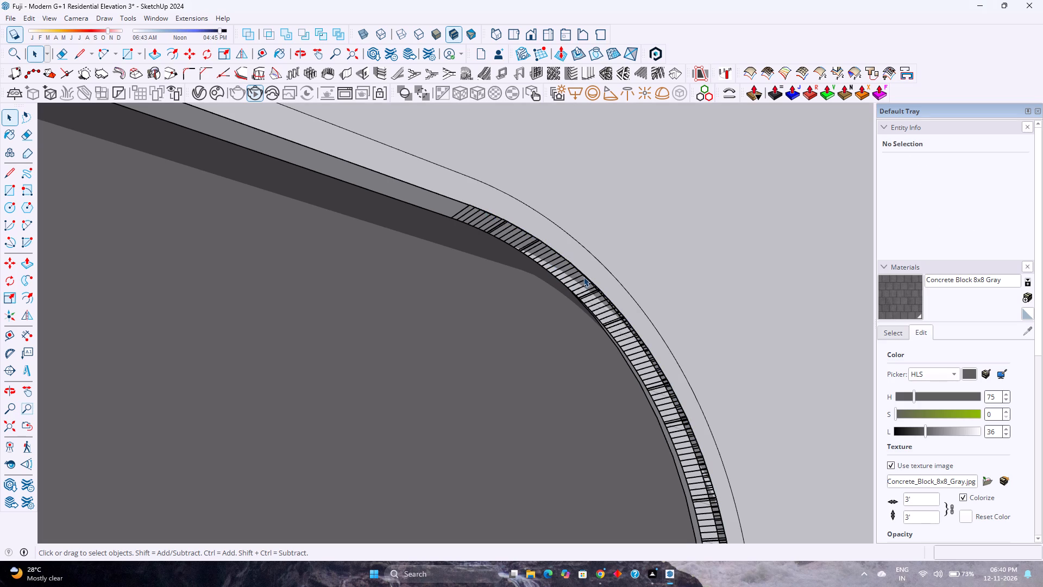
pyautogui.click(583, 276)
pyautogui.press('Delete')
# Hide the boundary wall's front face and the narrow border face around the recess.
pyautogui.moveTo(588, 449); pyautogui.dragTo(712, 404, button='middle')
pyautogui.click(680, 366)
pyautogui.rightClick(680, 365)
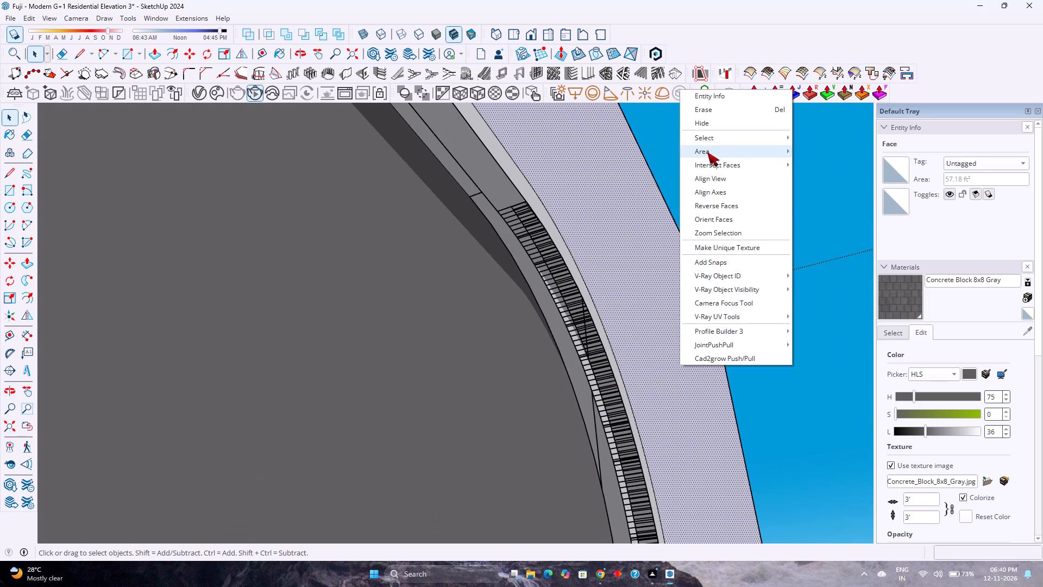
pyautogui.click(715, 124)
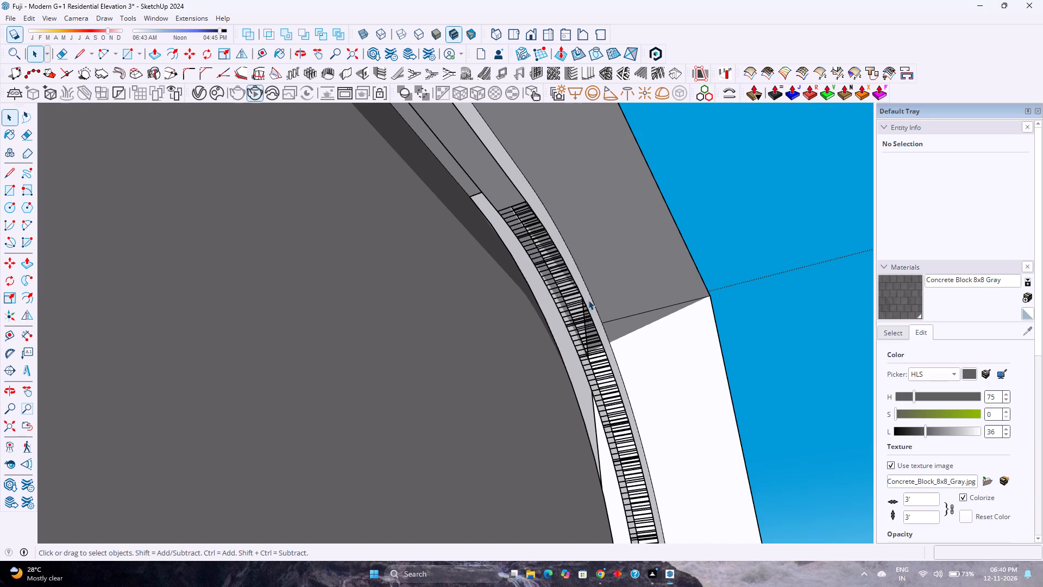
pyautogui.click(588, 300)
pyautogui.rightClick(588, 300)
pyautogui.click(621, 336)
# Examine the recess border's segmented corner faces behind the hidden wall face from several angles.
pyautogui.scroll(3, 590, 322)
pyautogui.moveTo(579, 319); pyautogui.dragTo(338, 445, button='middle')
pyautogui.middleClick(338, 445)
pyautogui.scroll(-4, 431, 326)
pyautogui.moveTo(457, 301); pyautogui.dragTo(384, 380, button='middle')
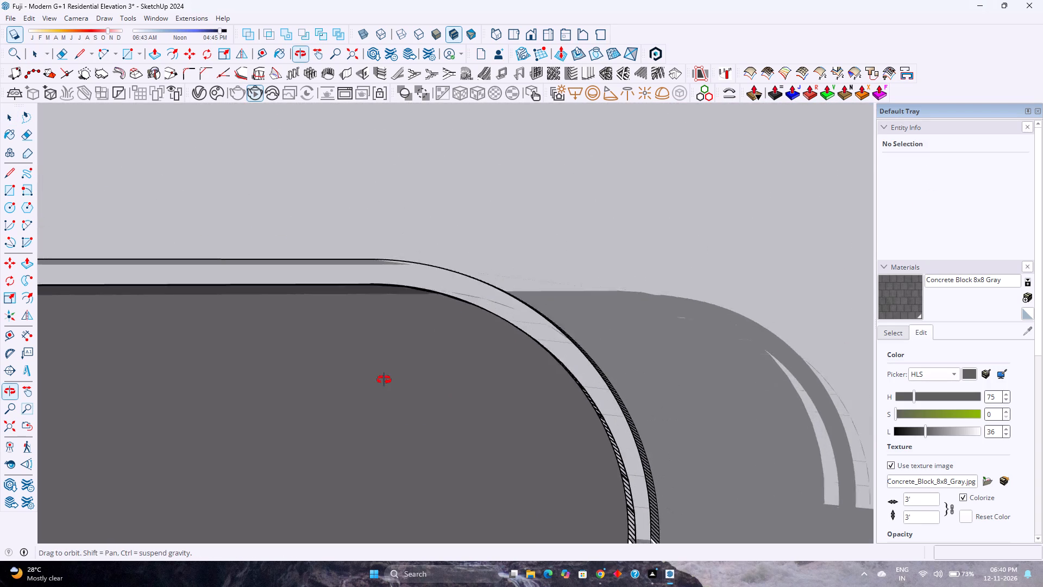
pyautogui.moveTo(384, 380); pyautogui.dragTo(267, 483, button='middle')
pyautogui.moveTo(458, 333); pyautogui.dragTo(342, 234, button='middle')
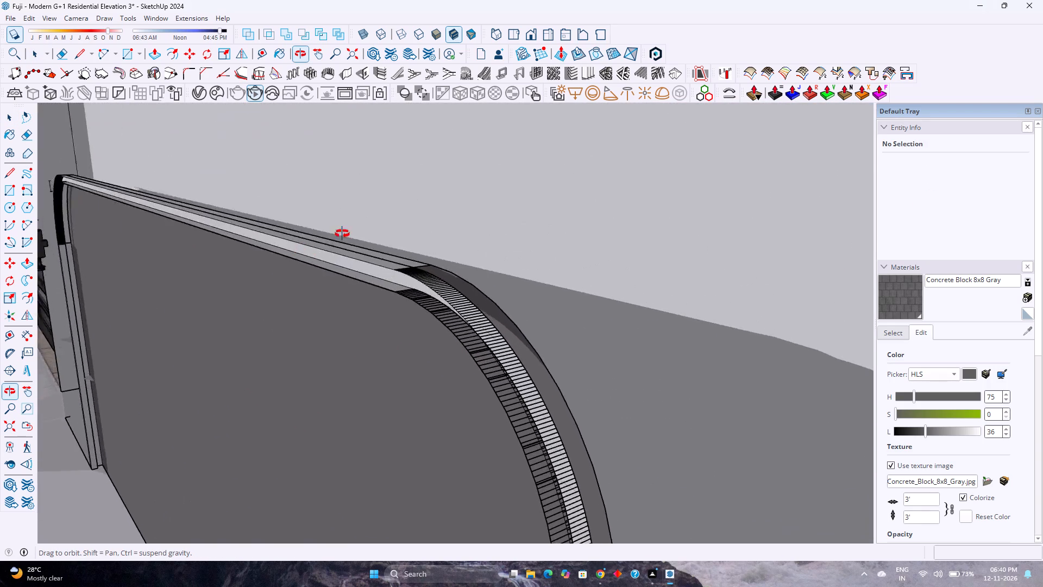
pyautogui.moveTo(342, 234); pyautogui.dragTo(356, 228, button='middle')
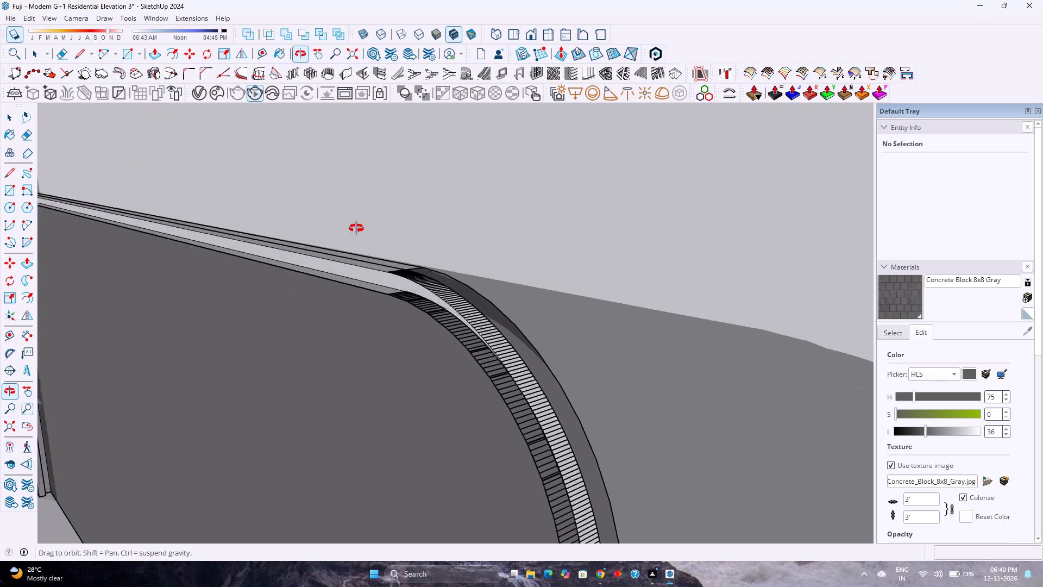
pyautogui.moveTo(356, 228); pyautogui.dragTo(481, 335, button='middle')
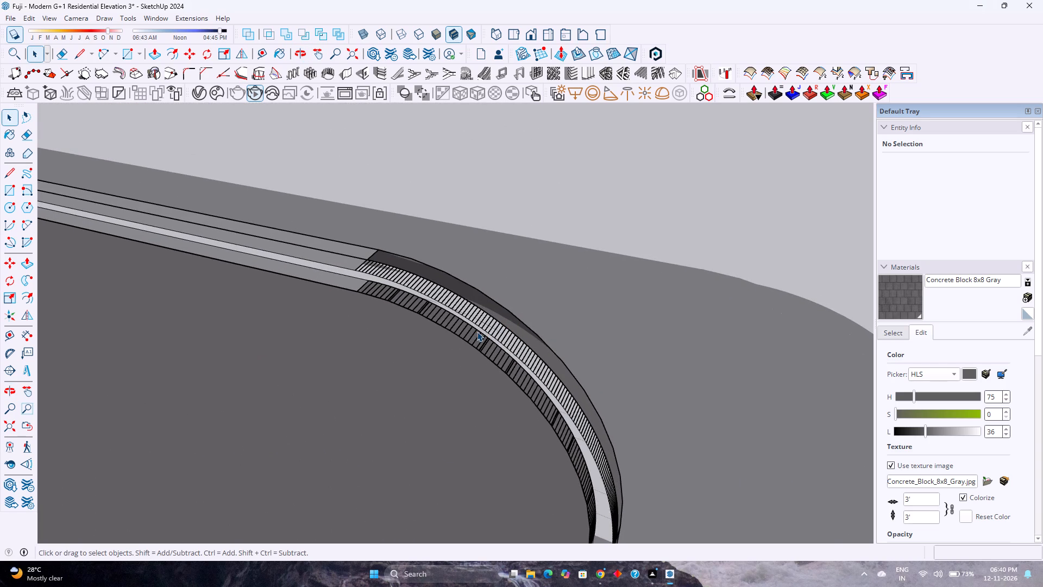
pyautogui.scroll(-20, 477, 332)
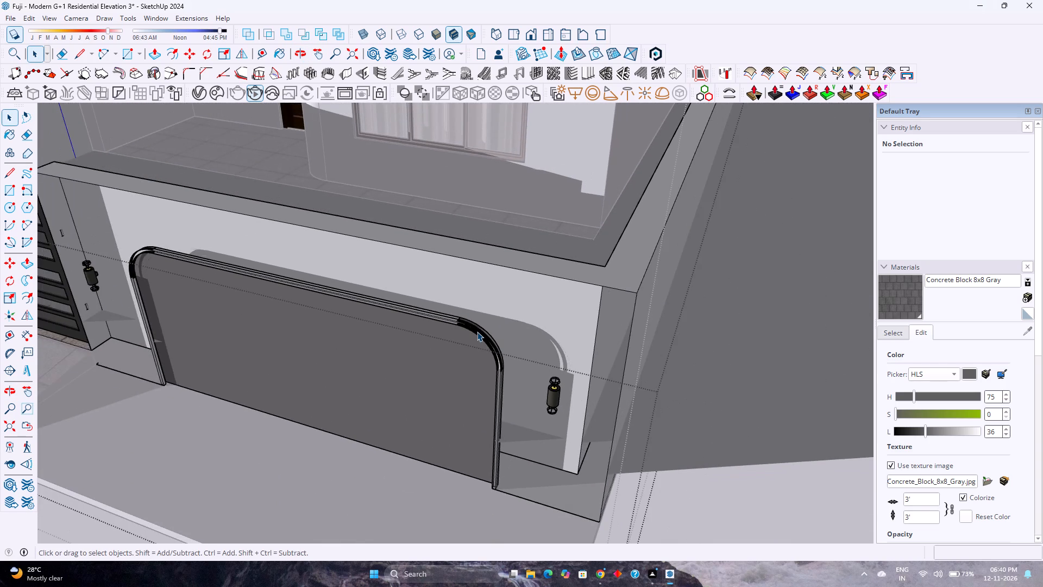
pyautogui.scroll(-5, 477, 332)
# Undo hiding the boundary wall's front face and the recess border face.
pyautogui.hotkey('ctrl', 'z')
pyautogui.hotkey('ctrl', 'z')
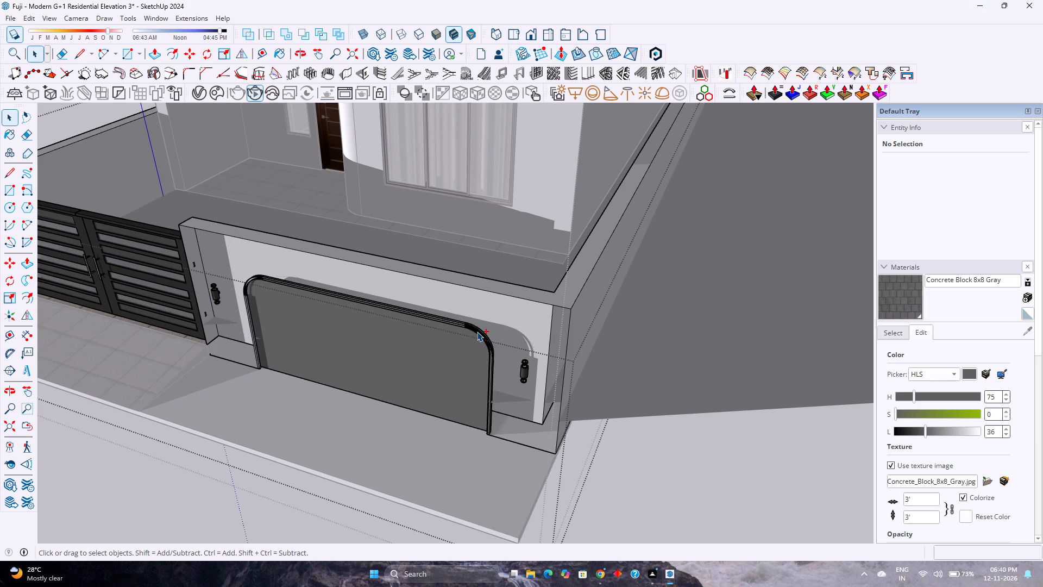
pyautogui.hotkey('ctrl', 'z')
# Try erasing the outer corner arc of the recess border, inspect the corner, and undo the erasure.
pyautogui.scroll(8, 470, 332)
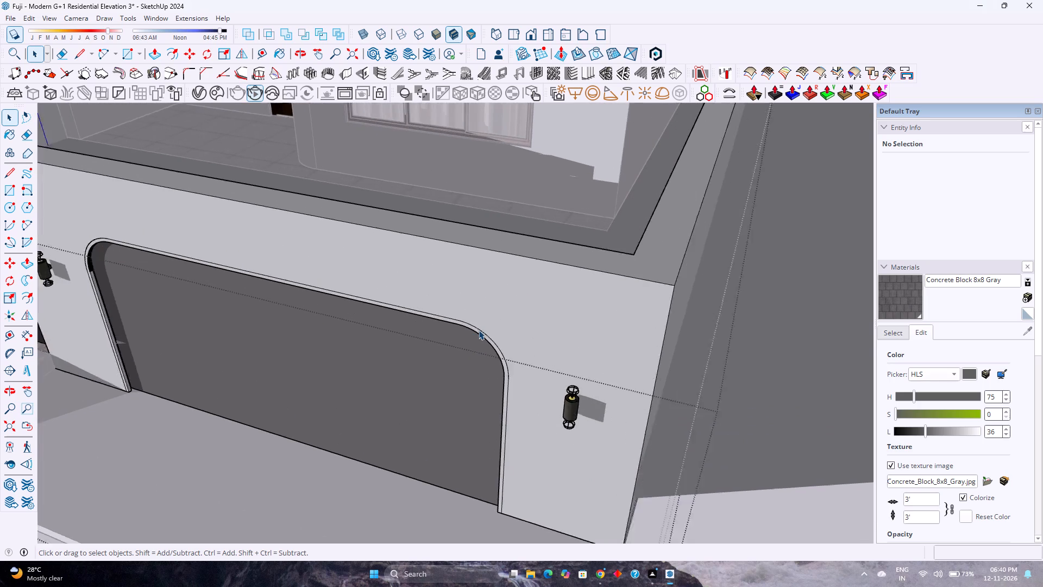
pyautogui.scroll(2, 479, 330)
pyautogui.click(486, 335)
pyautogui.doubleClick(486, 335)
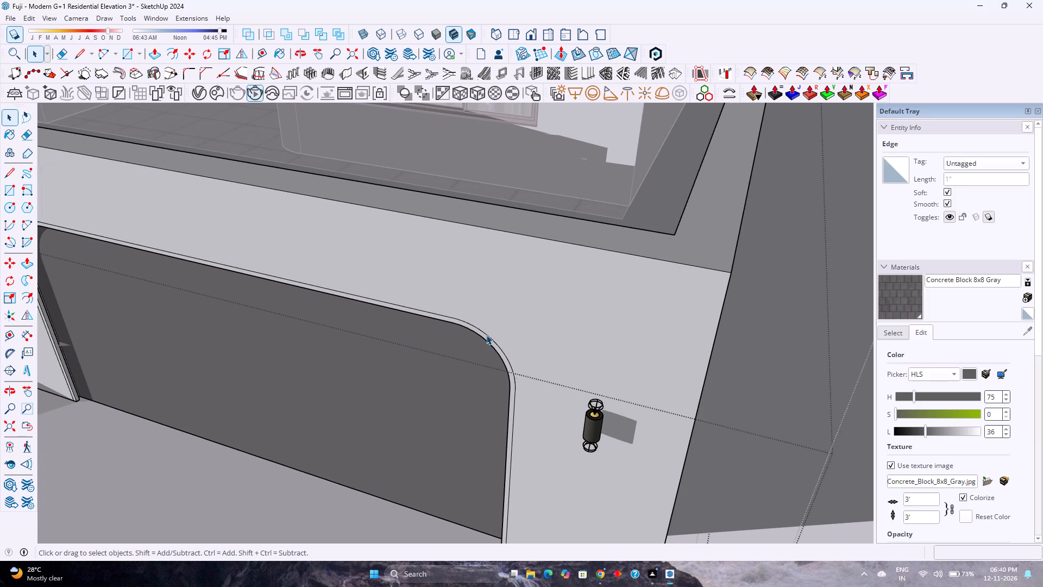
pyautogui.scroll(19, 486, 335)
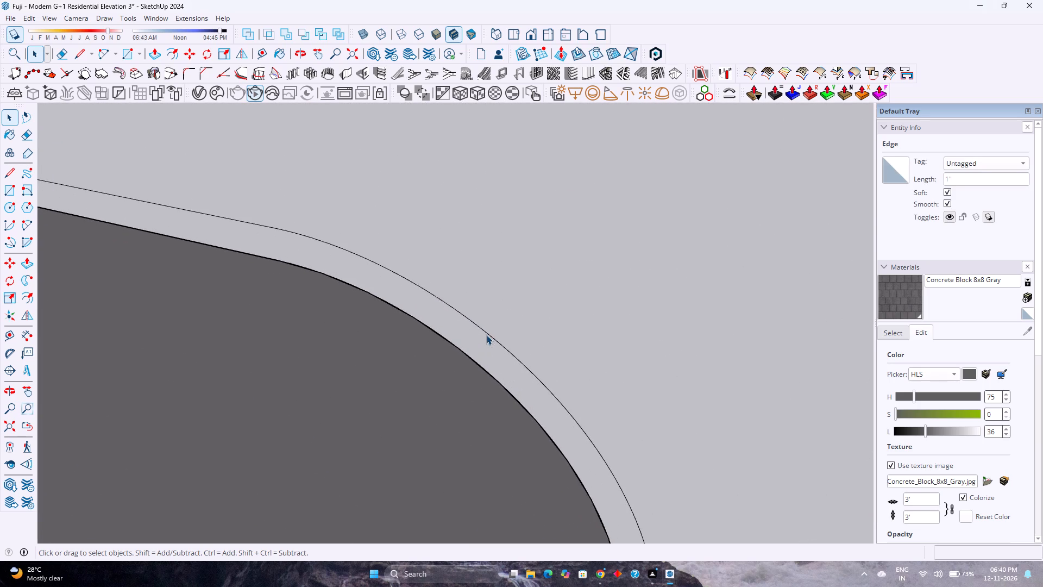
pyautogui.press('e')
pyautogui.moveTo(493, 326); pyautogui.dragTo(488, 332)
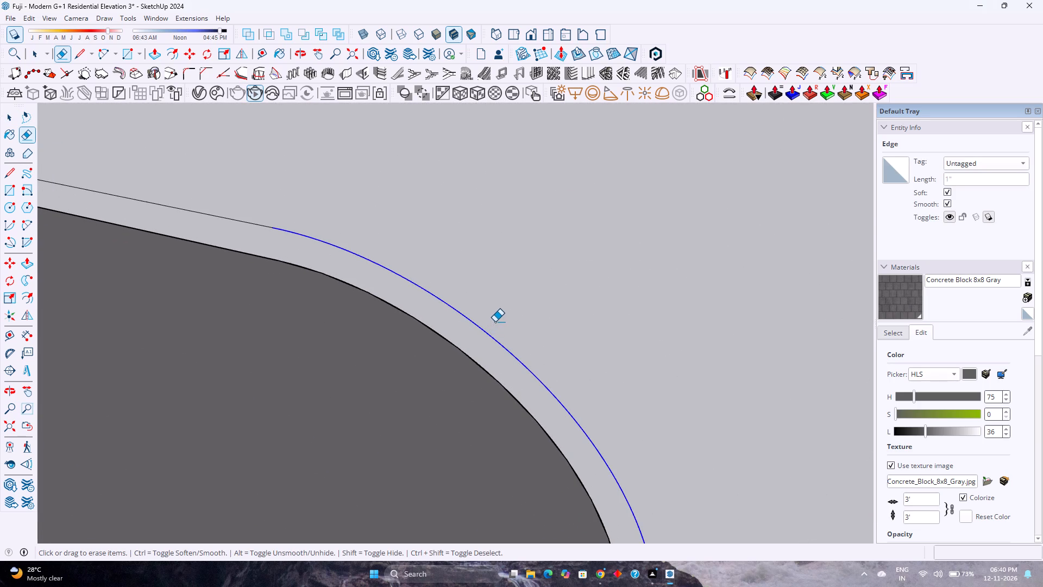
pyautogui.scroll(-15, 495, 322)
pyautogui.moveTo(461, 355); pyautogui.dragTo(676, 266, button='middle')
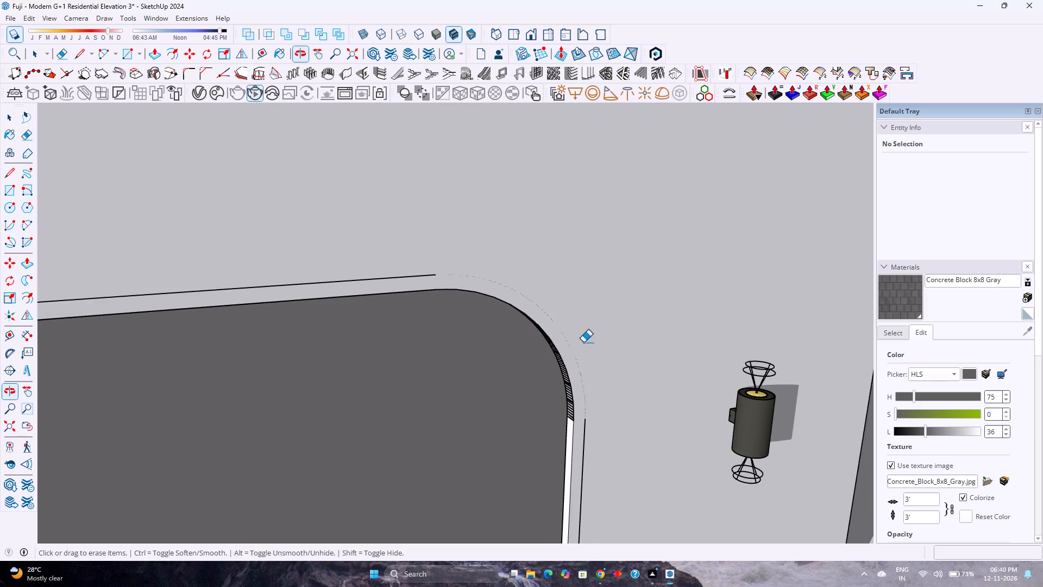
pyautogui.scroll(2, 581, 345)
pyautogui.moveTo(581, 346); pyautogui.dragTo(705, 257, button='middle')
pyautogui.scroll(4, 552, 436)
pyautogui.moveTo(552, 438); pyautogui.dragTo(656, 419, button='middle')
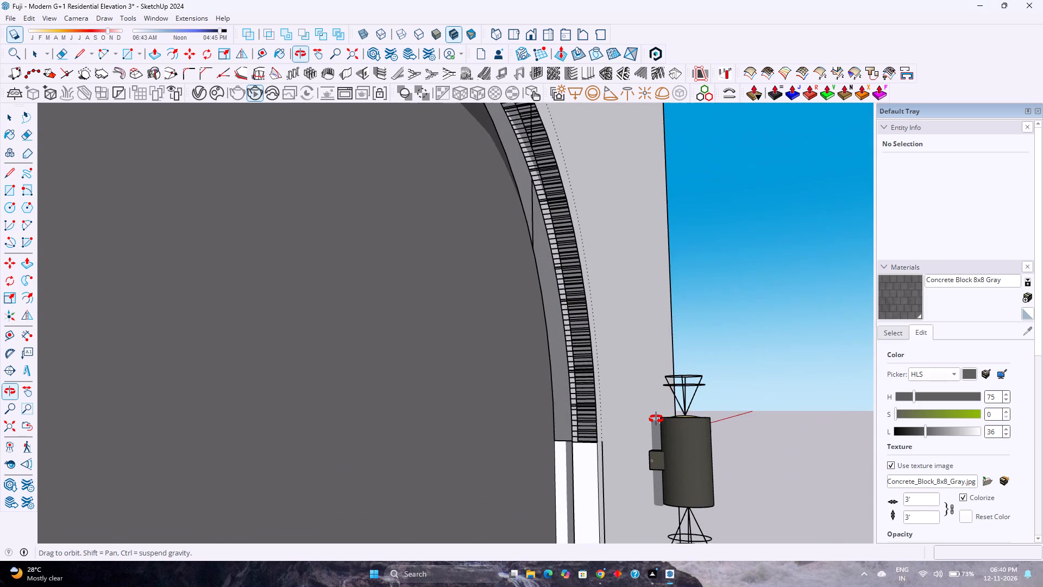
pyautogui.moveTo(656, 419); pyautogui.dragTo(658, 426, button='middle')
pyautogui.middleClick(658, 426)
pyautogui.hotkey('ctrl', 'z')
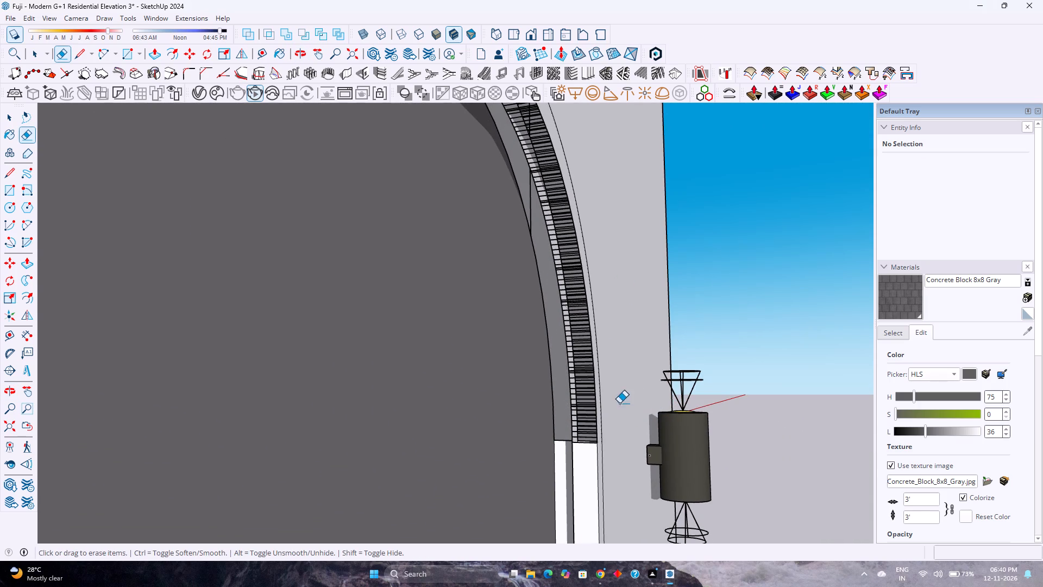
# Undo the recess border's recent Push/Pull depth changes and corner arc edits.
pyautogui.moveTo(563, 424); pyautogui.dragTo(533, 406, button='middle')
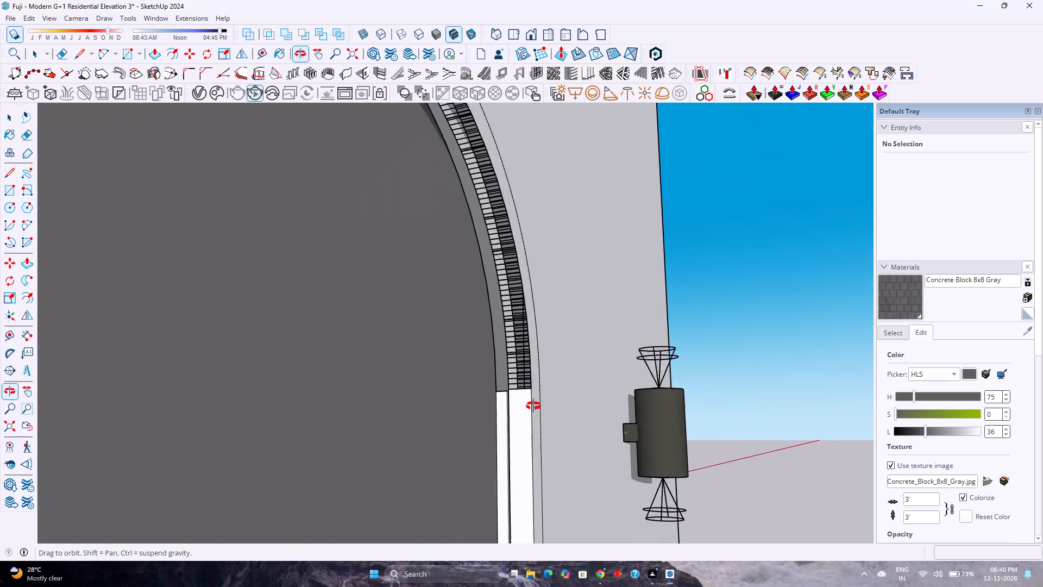
pyautogui.moveTo(533, 406); pyautogui.dragTo(525, 406, button='middle')
pyautogui.scroll(-7, 525, 406)
pyautogui.hotkey('ctrl', 'z')
pyautogui.hotkey('ctrl', 'z')
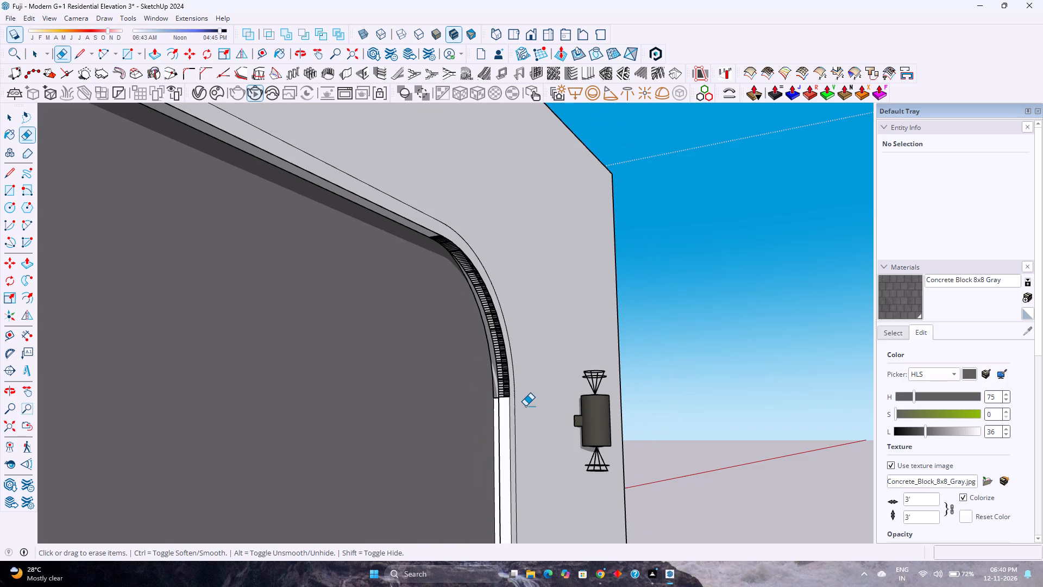
pyautogui.hotkey('ctrl', 'z')
pyautogui.hotkey('ctrl', 'z')
pyautogui.hotkey('ctrl', 'z')
pyautogui.hotkey('ctrl', 'z')
pyautogui.hotkey('ctrl', 'z')
pyautogui.hotkey('ctrl', 'z')
pyautogui.hotkey('ctrl', 'z')
pyautogui.keyDown('ctrl'); pyautogui.scroll(4, 525, 406); pyautogui.keyUp('ctrl')
pyautogui.hotkey('ctrl', 'z')
pyautogui.hotkey('ctrl', 'z')
pyautogui.hotkey('ctrl', 'z')
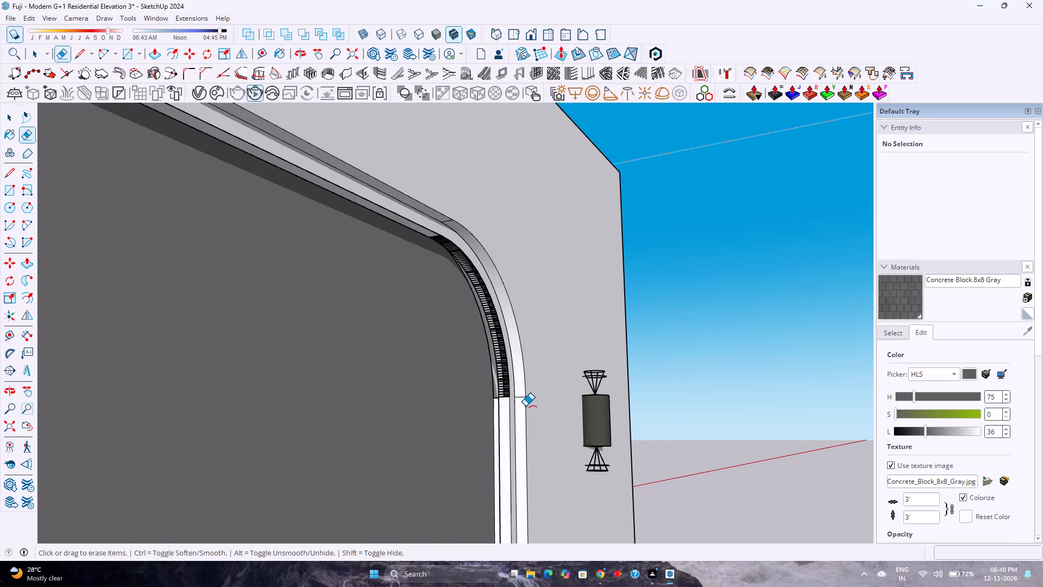
pyautogui.press('space')
pyautogui.scroll(-5, 525, 406)
pyautogui.scroll(2, 525, 406)
pyautogui.hotkey('ctrl', 'z')
pyautogui.hotkey('ctrl', 'z')
pyautogui.hotkey('ctrl', 'z')
pyautogui.hotkey('ctrl', 'z')
pyautogui.hotkey('ctrl', 'z')
pyautogui.hotkey('ctrl', 'z')
pyautogui.hotkey('ctrl', 'z')
pyautogui.hotkey('ctrl', 'z')
pyautogui.hotkey('ctrl', 'z')
pyautogui.hotkey('ctrl', 'z')
pyautogui.hotkey('ctrl', 'z')
pyautogui.hotkey('ctrl', 'z')
pyautogui.hotkey('ctrl', 'z')
pyautogui.hotkey('ctrl', 'z')
pyautogui.hotkey('ctrl', 'z')
pyautogui.hotkey('ctrl', 'z')
pyautogui.hotkey('ctrl', 'z')
pyautogui.hotkey('ctrl', 'z')
pyautogui.hotkey('ctrl', 'z')
pyautogui.hotkey('ctrl', 'z')
pyautogui.hotkey('ctrl', 'z')
pyautogui.hotkey('ctrl', 'z')
pyautogui.hotkey('ctrl', 'z')
pyautogui.hotkey('ctrl', 'z')
pyautogui.hotkey('ctrl', 'z')
# Undo the segmented face and line edits at the upper corner of the boundary wall's recess border.
pyautogui.scroll(-5, 525, 406)
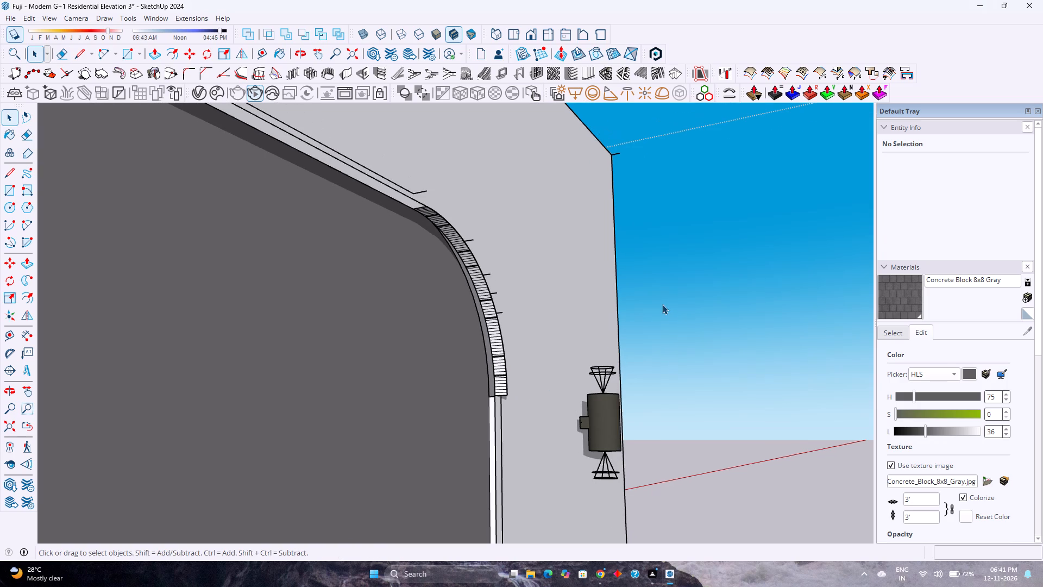
pyautogui.hotkey('ctrl', 'z')
pyautogui.hotkey('ctrl', 'z')
pyautogui.hotkey('ctrl', 'z')
pyautogui.hotkey('ctrl', 'z')
pyautogui.hotkey('ctrl', 'z')
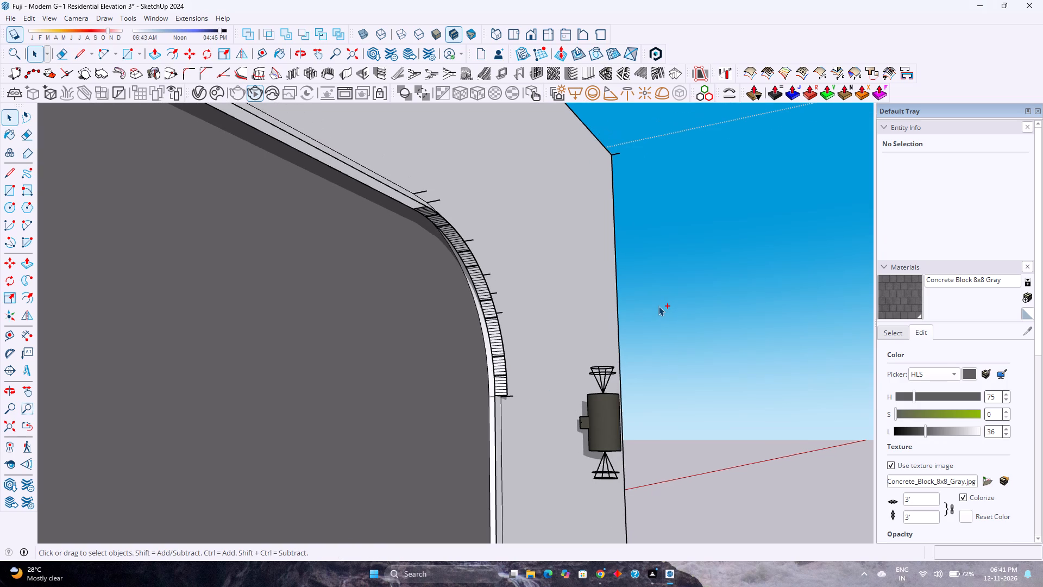
pyautogui.hotkey('ctrl', 'z')
pyautogui.hotkey('ctrl', 'z')
pyautogui.hotkey('ctrl', 'z')
pyautogui.hotkey('ctrl', 'z')
pyautogui.hotkey('ctrl', 'z')
pyautogui.hotkey('ctrl', 'z')
pyautogui.hotkey('ctrl', 'z')
pyautogui.hotkey('ctrl', 'z')
pyautogui.hotkey('ctrl', 'z')
pyautogui.hotkey('ctrl', 'z')
pyautogui.hotkey('ctrl', 'z')
pyautogui.hotkey('ctrl', 'z')
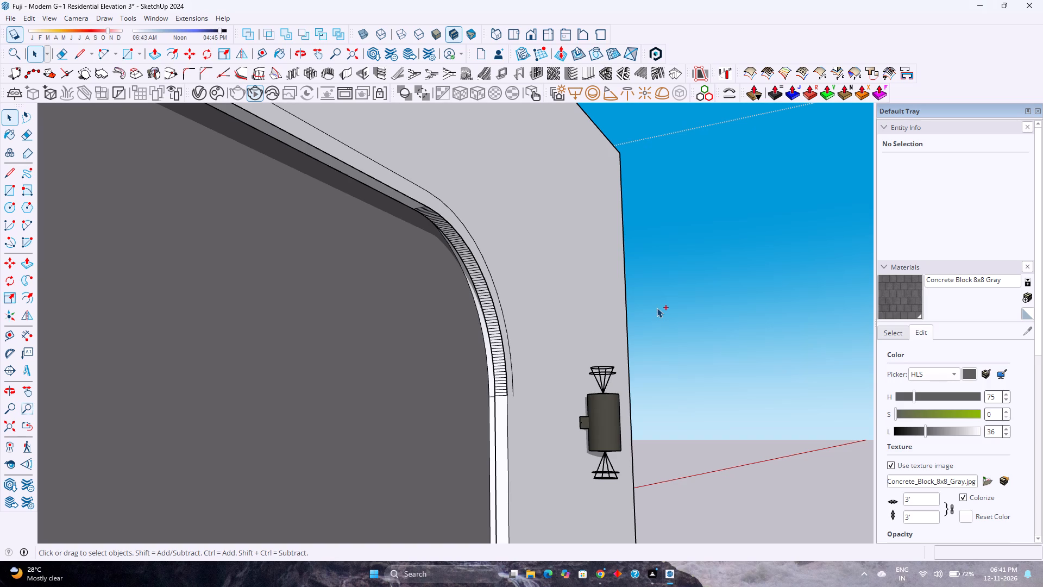
# Undo the remaining corner arc and hatched face edits to return to the clean stepped recess border.
pyautogui.hotkey('ctrl', 'z')
pyautogui.hotkey('ctrl', 'z')
pyautogui.hotkey('ctrl', 'z')
pyautogui.hotkey('ctrl', 'z')
pyautogui.hotkey('ctrl', 'z')
pyautogui.hotkey('ctrl', 'z')
pyautogui.hotkey('ctrl', 'z')
# Examine the recess border's upper corner up close from several angles.
pyautogui.scroll(-4, 654, 305)
pyautogui.scroll(3, 654, 305)
pyautogui.scroll(-3, 654, 305)
pyautogui.doubleClick(639, 303)
pyautogui.scroll(-5, 639, 303)
pyautogui.scroll(2, 639, 303)
pyautogui.scroll(-1, 639, 303)
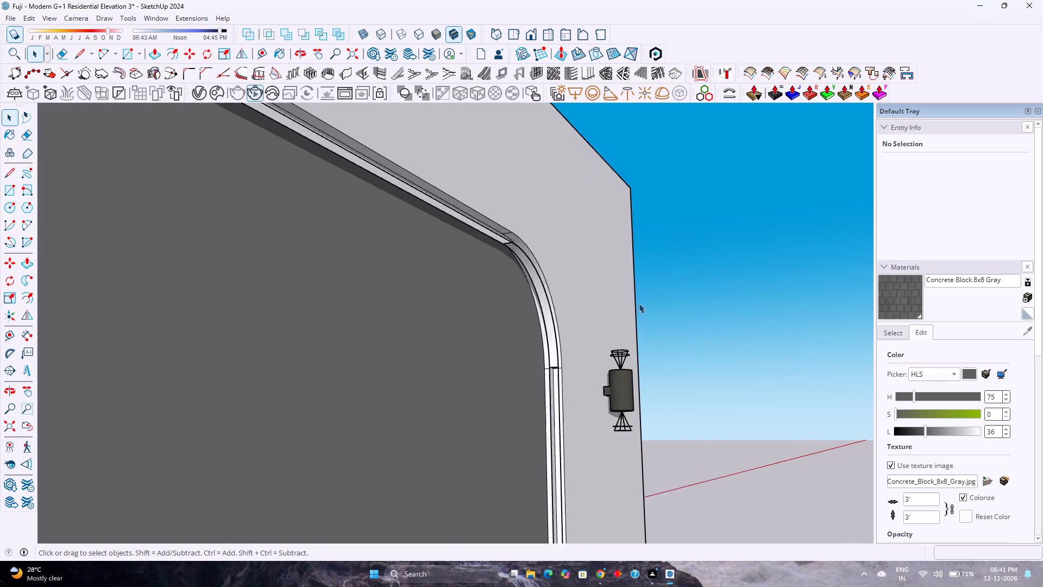
pyautogui.scroll(-6, 639, 303)
pyautogui.moveTo(621, 311); pyautogui.dragTo(578, 384, button='middle')
pyautogui.scroll(5, 593, 283)
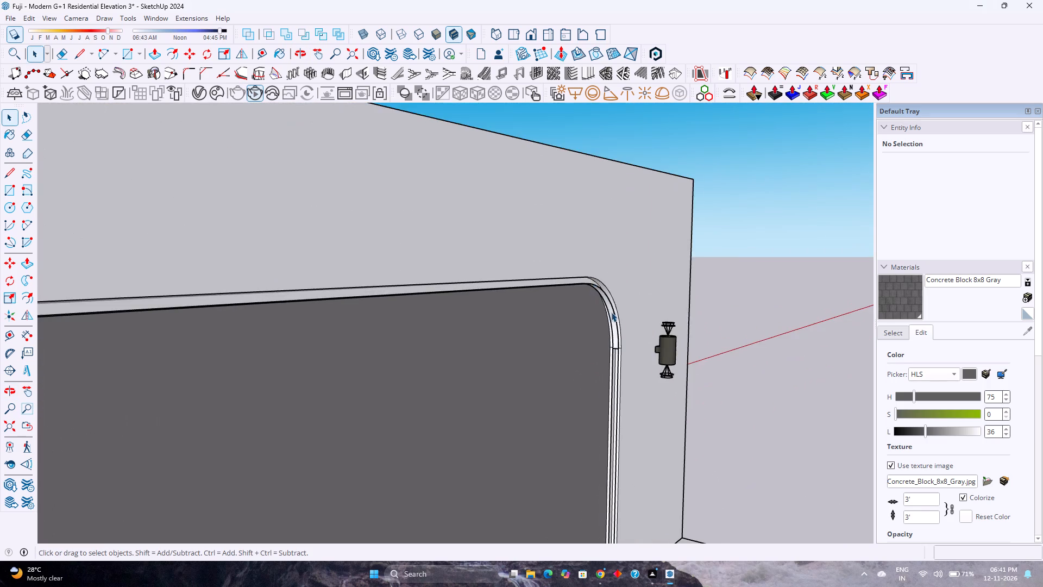
pyautogui.scroll(7, 610, 310)
pyautogui.moveTo(630, 375); pyautogui.dragTo(507, 372, button='middle')
pyautogui.middleClick(507, 372)
# Undo the recess border's Push/Pull depths and redrawn corner outlines on the front boundary wall.
pyautogui.hotkey('ctrl', 'z')
pyautogui.hotkey('ctrl', 'z')
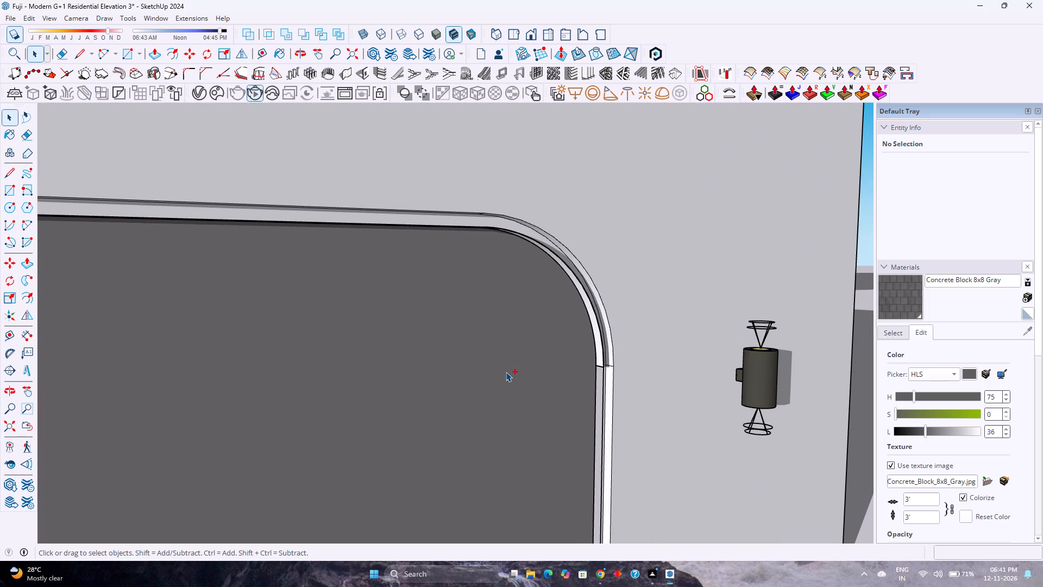
pyautogui.hotkey('ctrl', 'z')
pyautogui.hotkey('ctrl', 'z')
pyautogui.hotkey('ctrl', 'z')
pyautogui.hotkey('ctrl', 'z')
pyautogui.hotkey('ctrl', 'z')
pyautogui.scroll(-4, 632, 342)
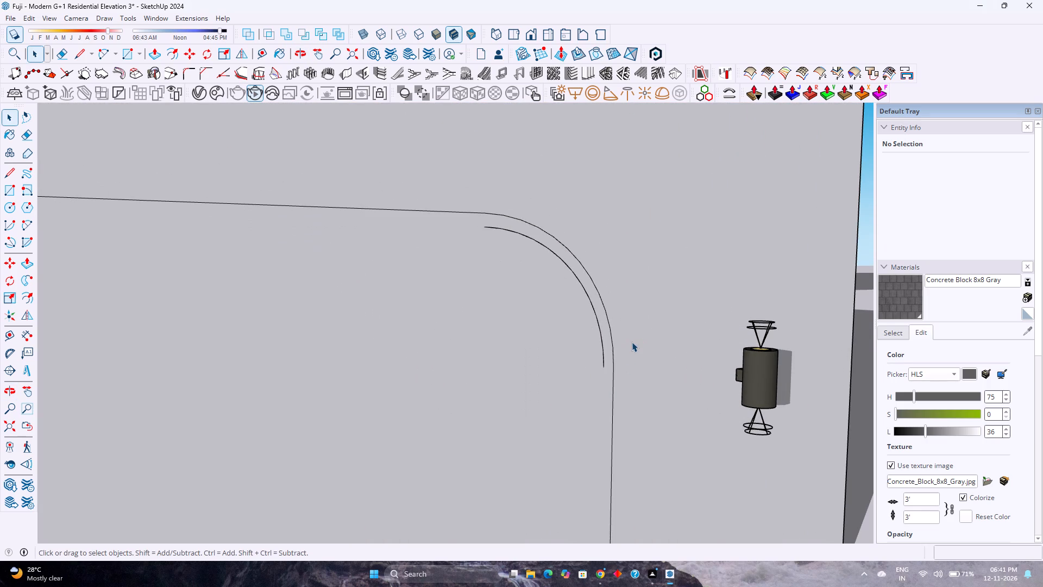
pyautogui.scroll(-10, 632, 342)
pyautogui.hotkey('ctrl', 'z')
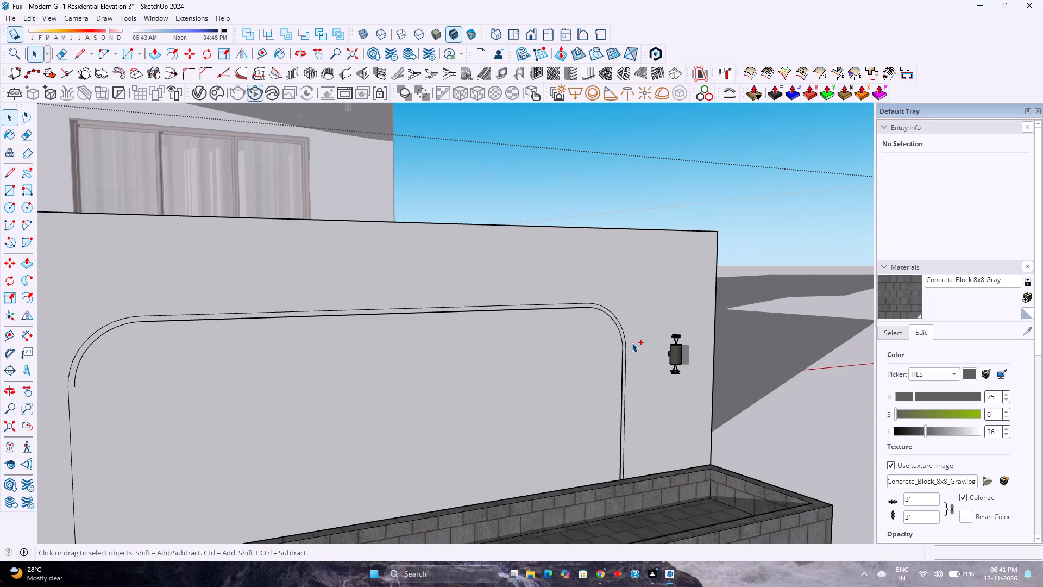
pyautogui.hotkey('ctrl', 'z')
pyautogui.hotkey('ctrl', 'z')
pyautogui.hotkey('ctrl', 'z')
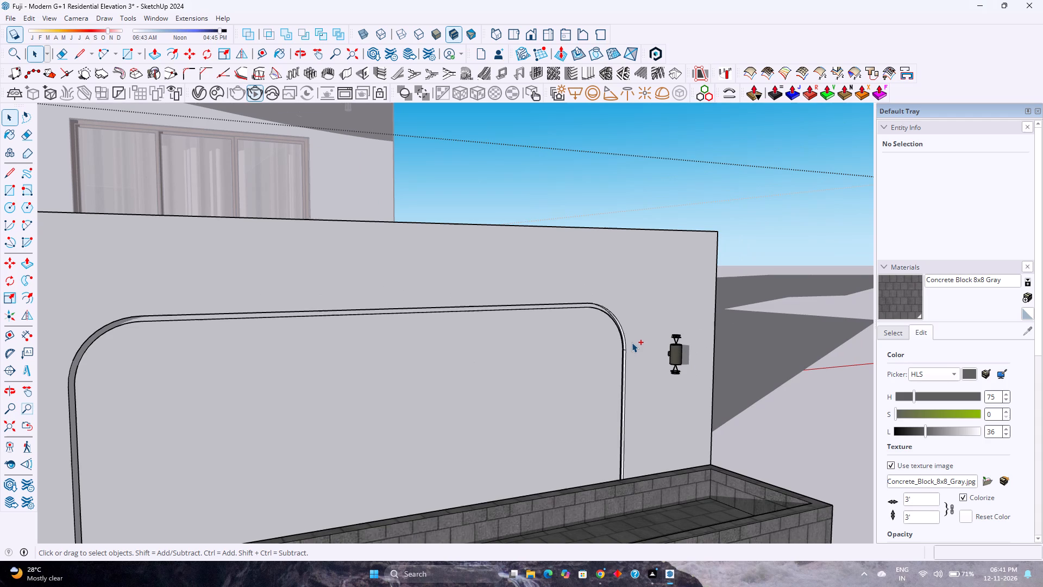
# Undo the earlier border and its offset outline, back to the plain rounded recess in the boundary wall.
pyautogui.hotkey('ctrl', 'z')
pyautogui.hotkey('ctrl', 'z')
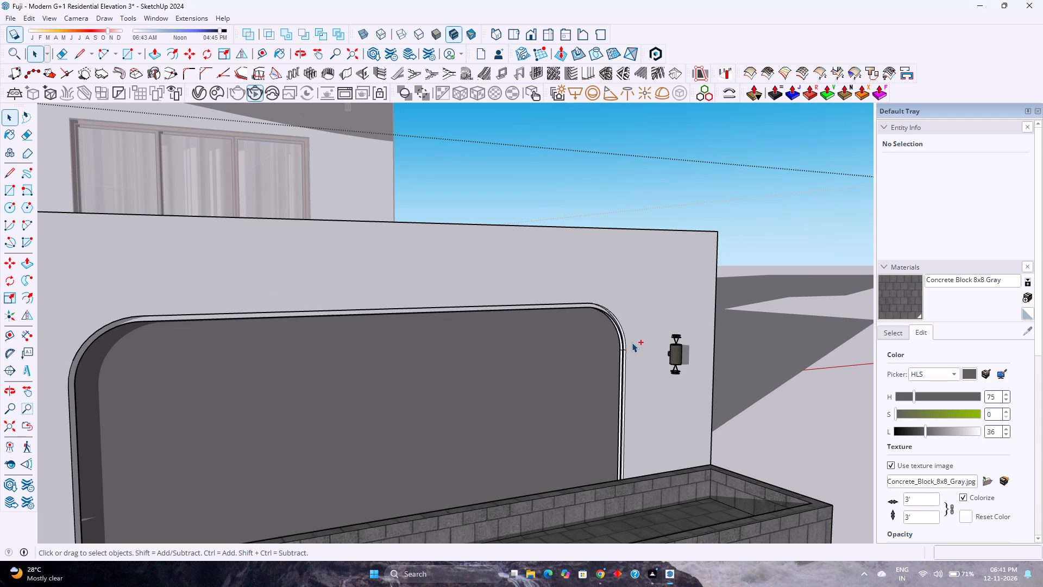
pyautogui.hotkey('ctrl', 'z')
pyautogui.hotkey('ctrl', 'z')
pyautogui.hotkey('ctrl', 'z')
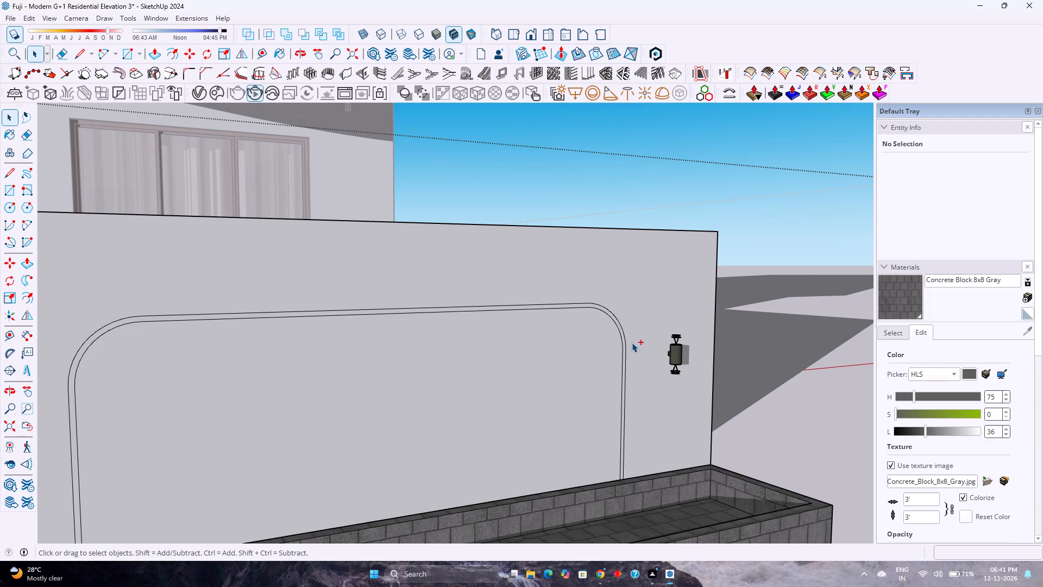
pyautogui.hotkey('ctrl', 'z')
pyautogui.hotkey('ctrl', 'z')
# Inspect the plain recess, close the boundary wall group, and view the whole front elevation.
pyautogui.scroll(4, 632, 342)
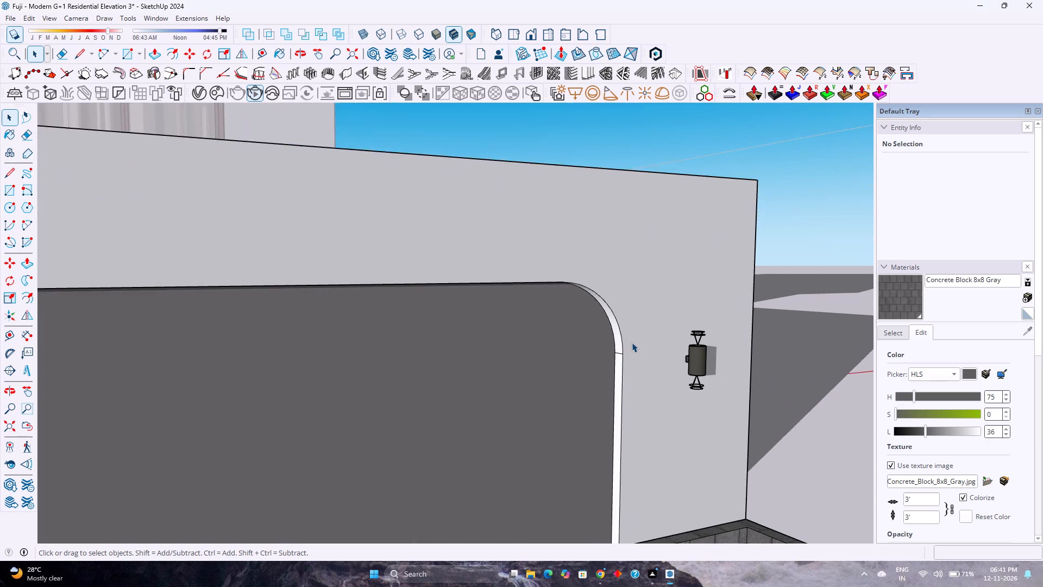
pyautogui.scroll(4, 632, 342)
pyautogui.scroll(-17, 632, 342)
pyautogui.moveTo(632, 342); pyautogui.dragTo(612, 349, button='middle')
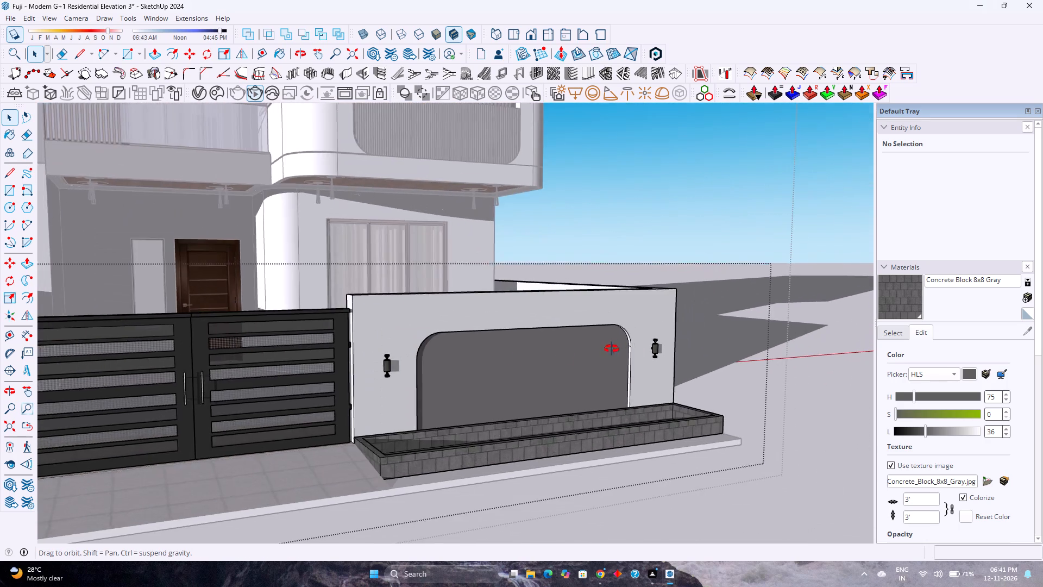
pyautogui.moveTo(612, 349); pyautogui.dragTo(479, 372, button='middle')
pyautogui.scroll(1, 484, 378)
pyautogui.scroll(-6, 485, 378)
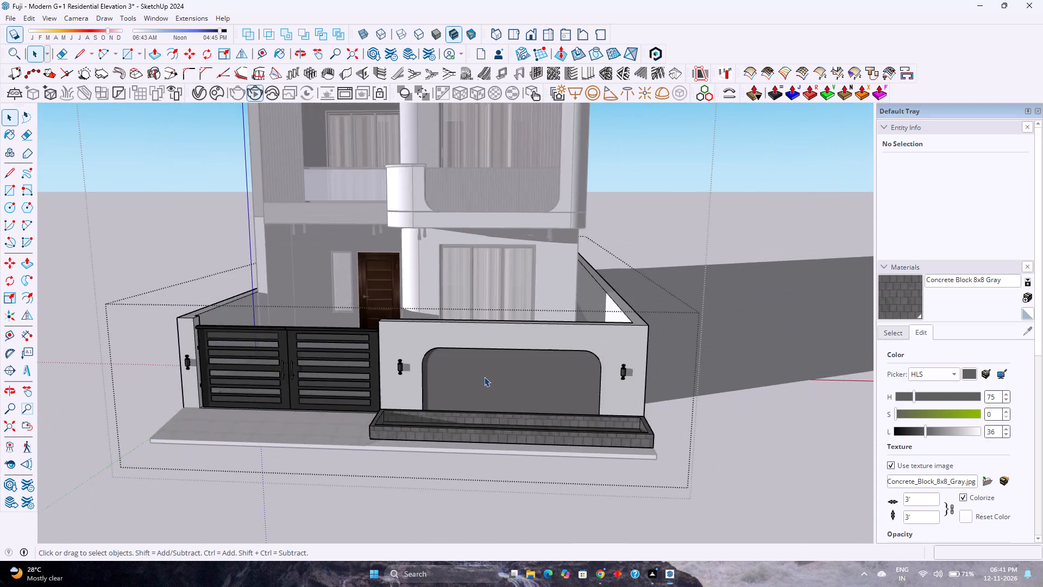
pyautogui.scroll(-4, 484, 377)
pyautogui.click(803, 384)
pyautogui.scroll(-4, 635, 374)
pyautogui.scroll(4, 634, 373)
pyautogui.scroll(-4, 634, 373)
pyautogui.scroll(5, 634, 373)
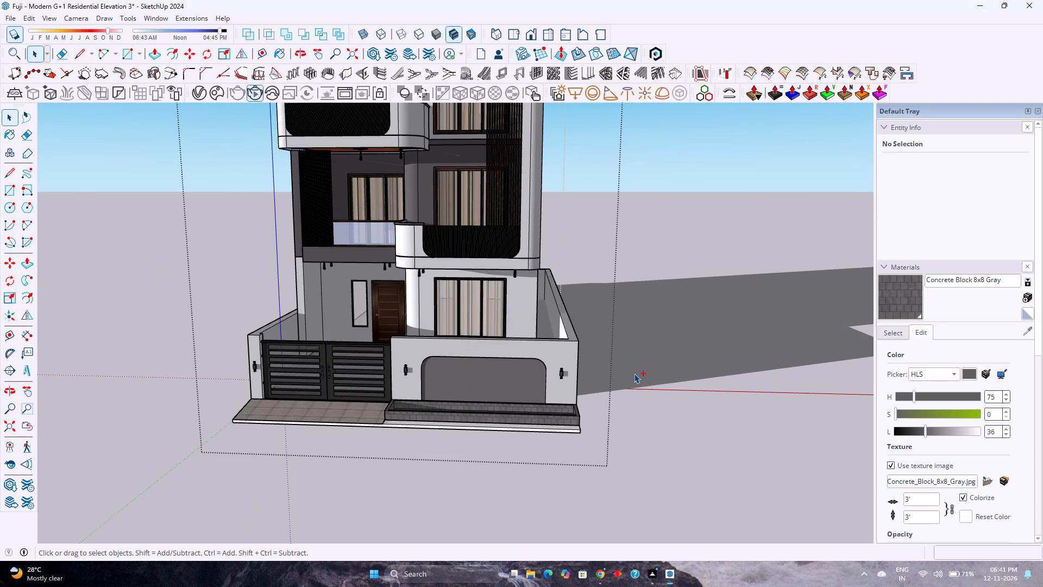
# Save the house model.
pyautogui.hotkey('ctrl', 's')
pyautogui.scroll(-5, 634, 373)
pyautogui.scroll(4, 634, 373)
pyautogui.scroll(-3, 634, 373)
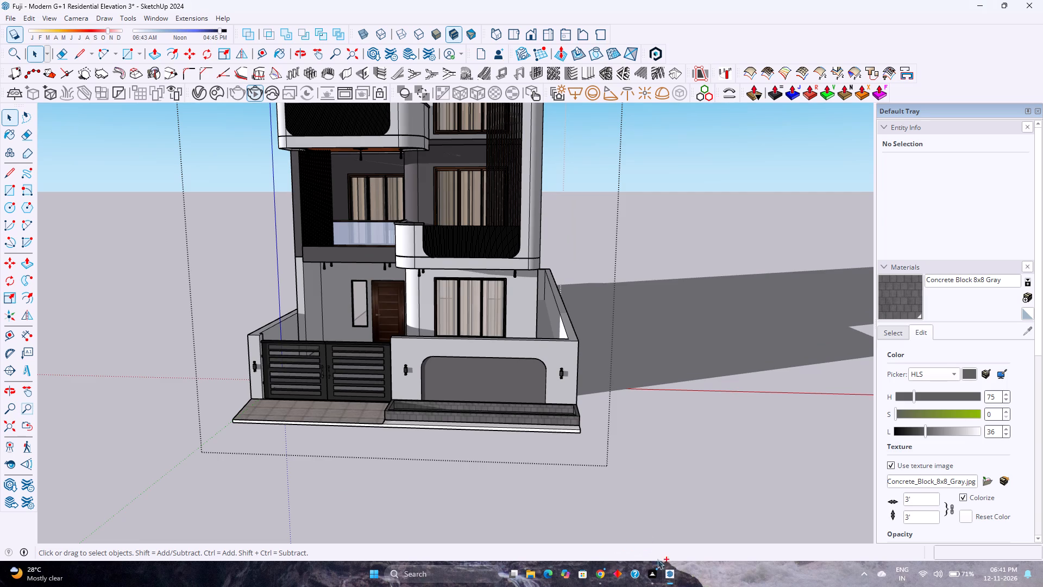